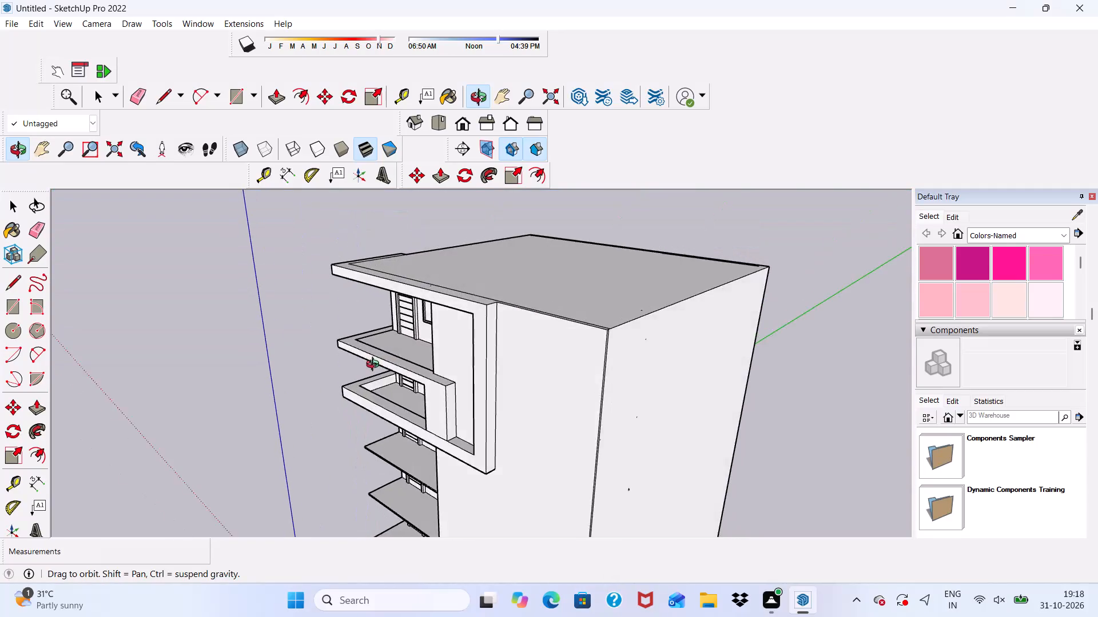
# Push/Pull the narrow side face of the wall panel between the balcony beams outward about 7", towards the frame's upright.
pyautogui.scroll(1, 567, 311)
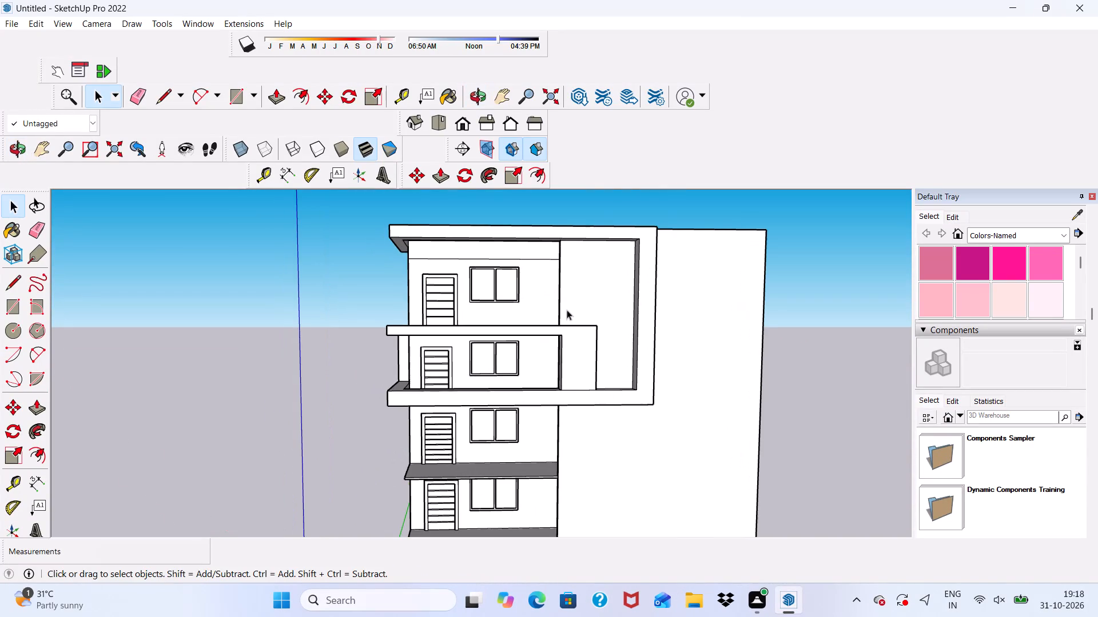
pyautogui.moveTo(567, 358); pyautogui.dragTo(459, 398, button='middle')
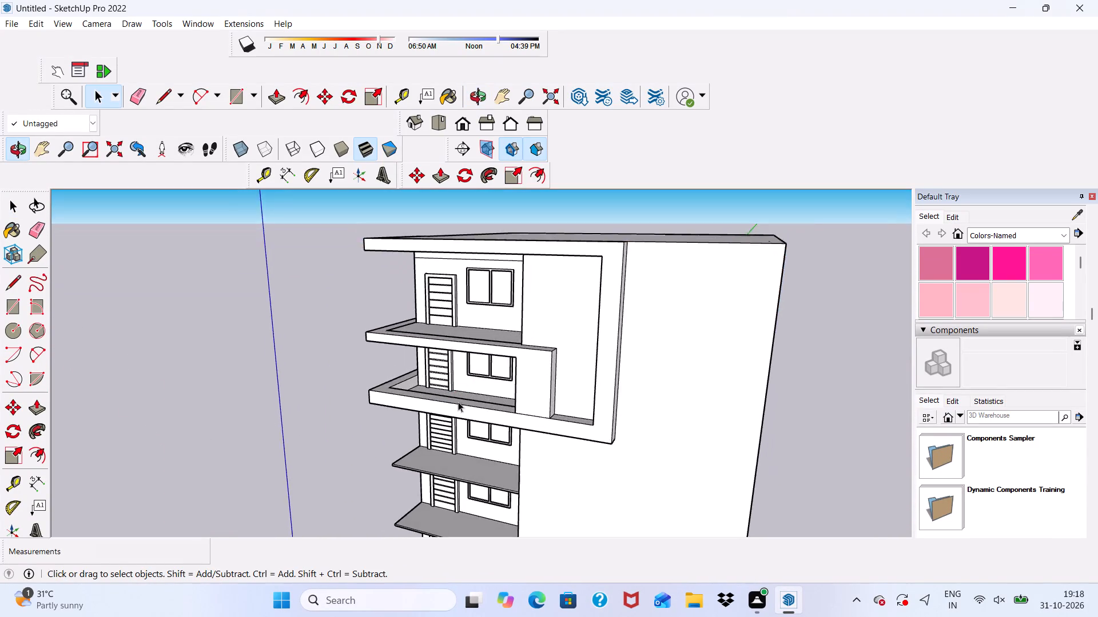
pyautogui.scroll(9, 569, 407)
pyautogui.moveTo(519, 372); pyautogui.dragTo(530, 350, button='middle')
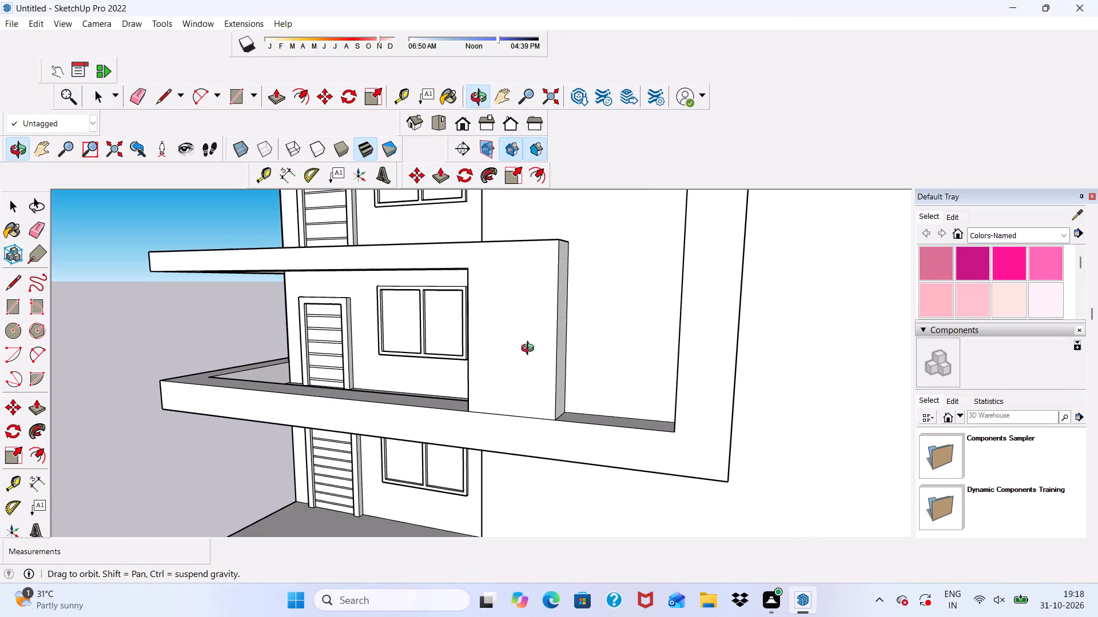
pyautogui.moveTo(530, 350); pyautogui.dragTo(530, 350, button='middle')
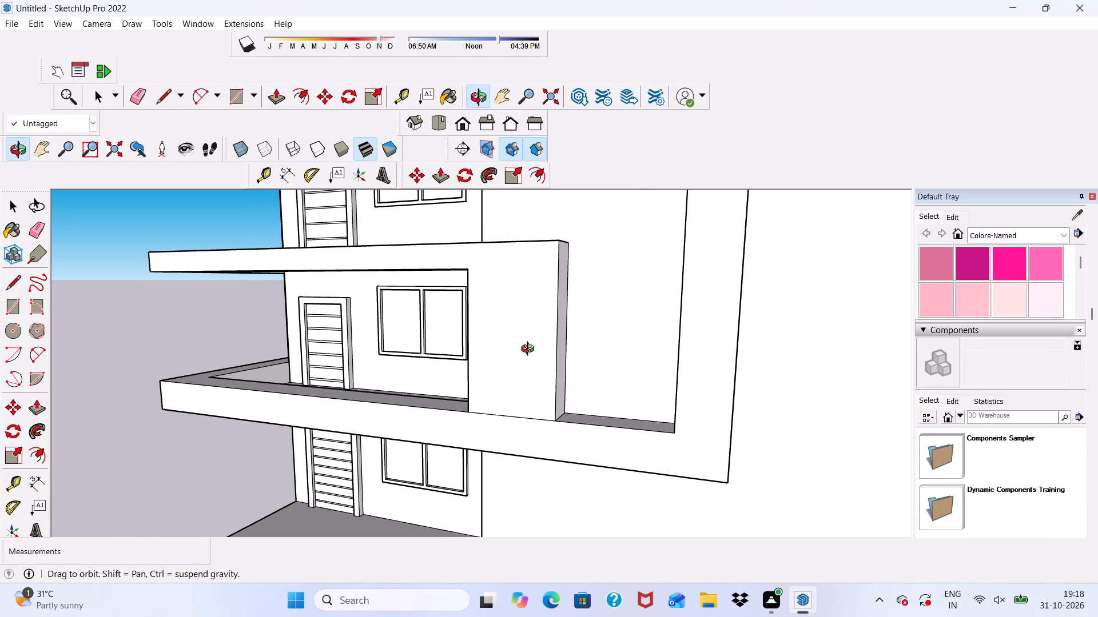
pyautogui.moveTo(530, 350); pyautogui.dragTo(476, 350, button='middle')
pyautogui.scroll(4, 478, 345)
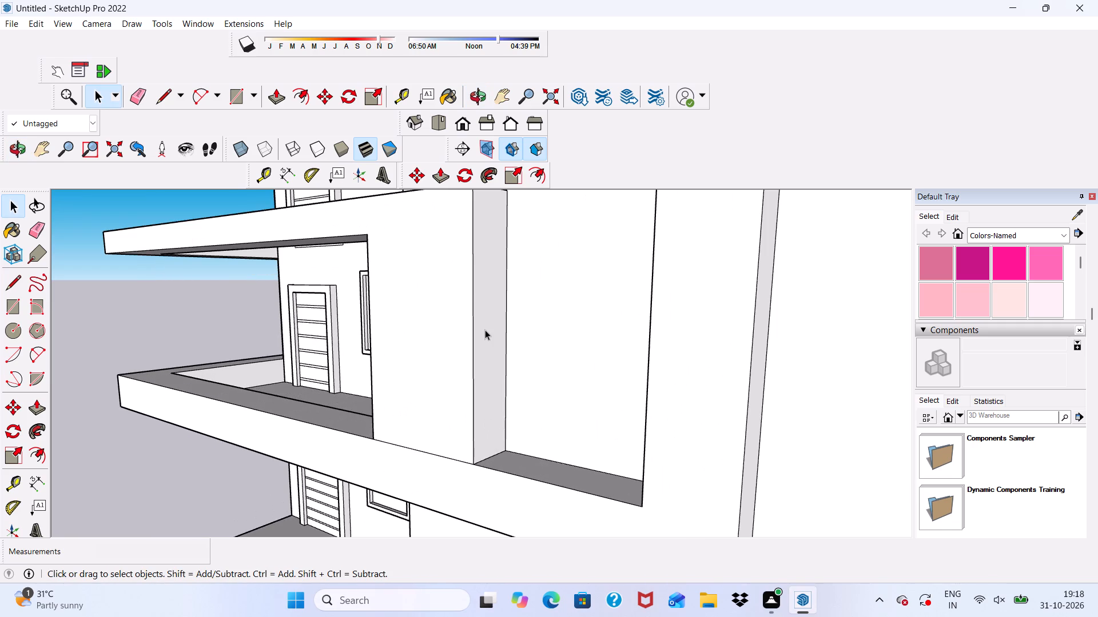
pyautogui.click(485, 330)
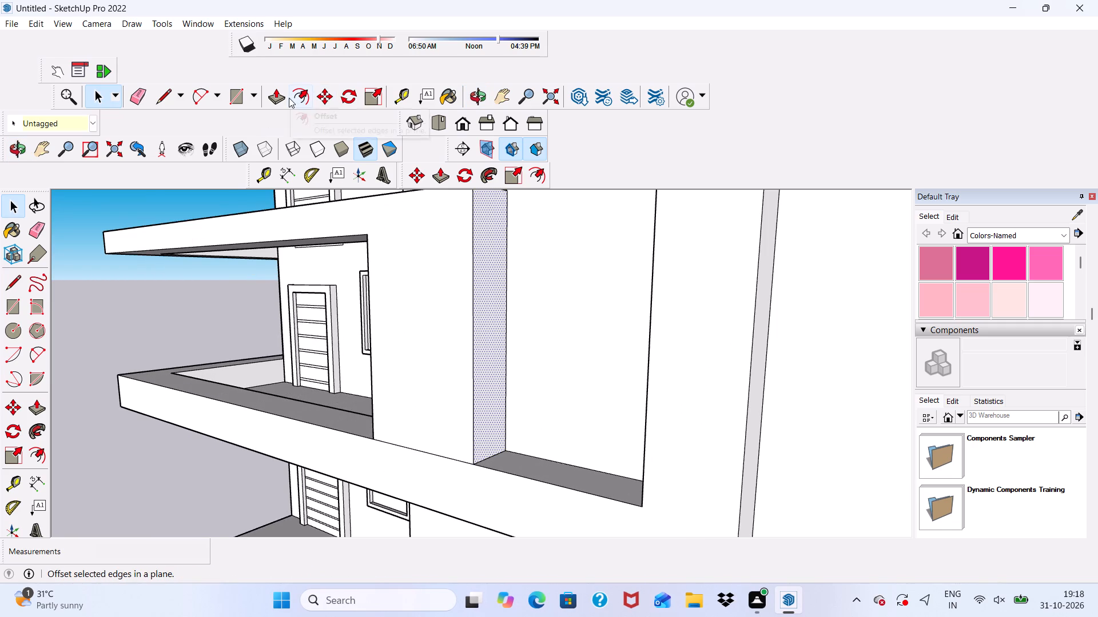
pyautogui.click(280, 97)
pyautogui.click(483, 282)
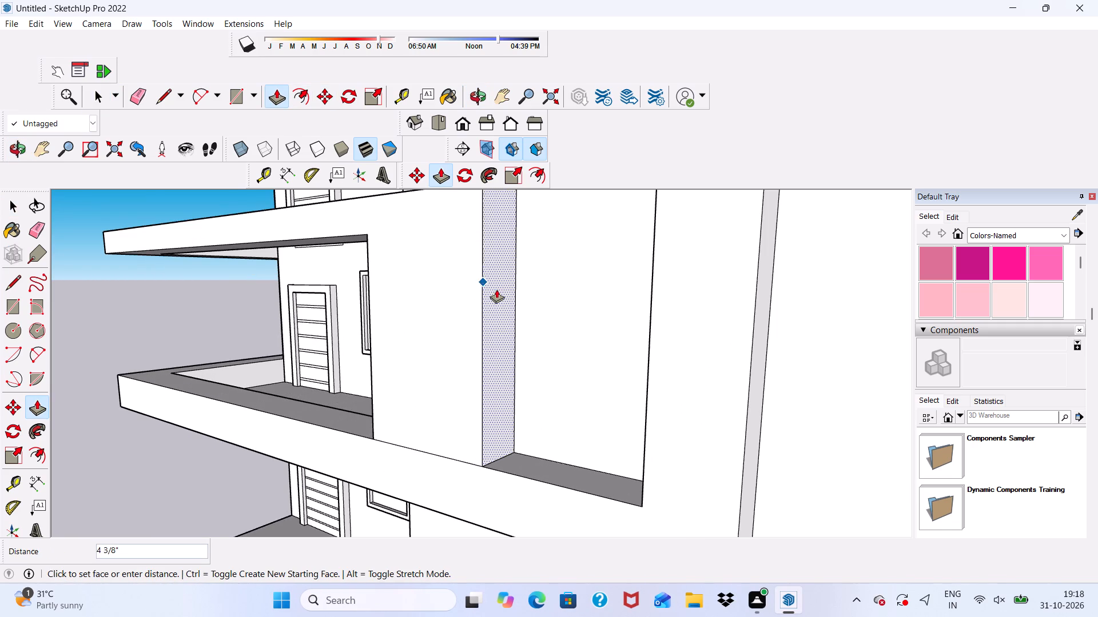
pyautogui.click(499, 290)
pyautogui.scroll(-7, 469, 229)
pyautogui.moveTo(462, 262); pyautogui.dragTo(540, 305, button='middle')
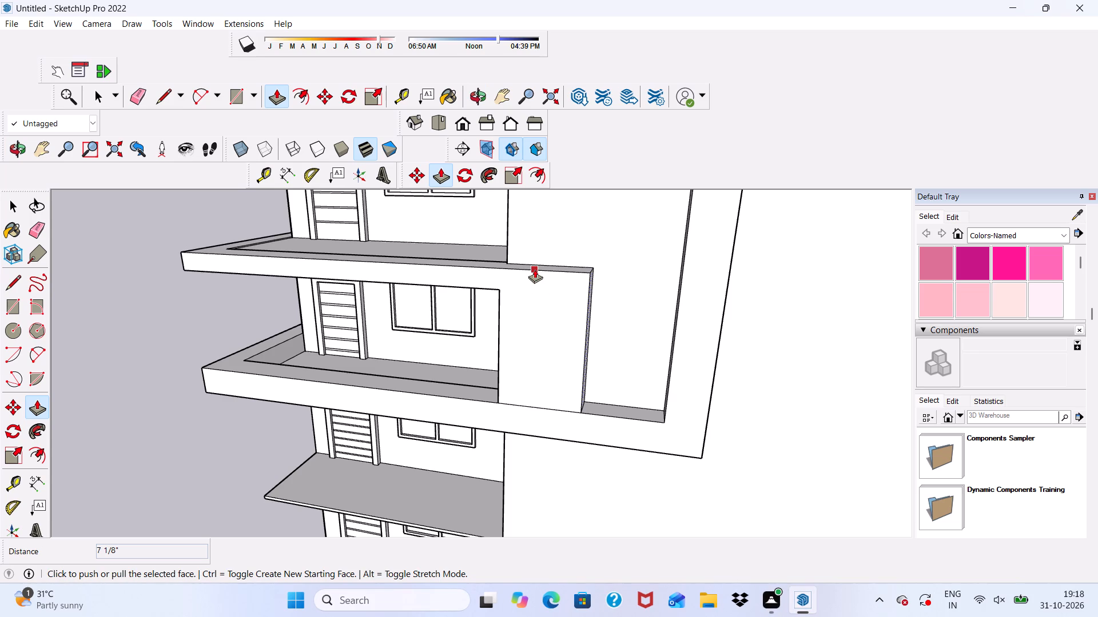
pyautogui.press('space')
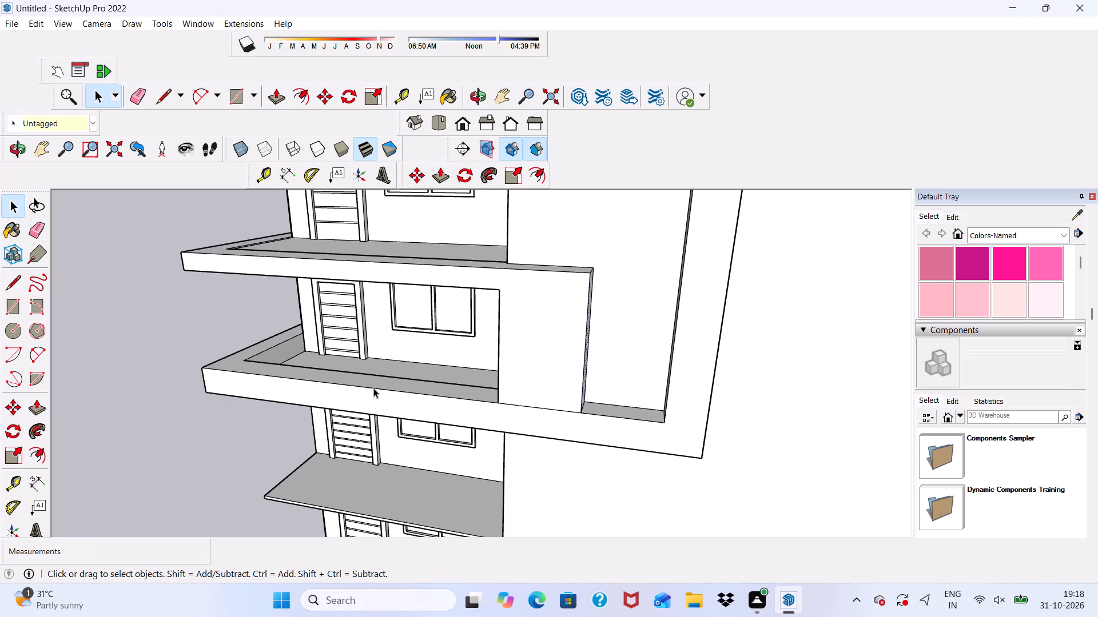
pyautogui.press('space')
# Examine the widened wall panel, balcony beams and projecting frame from above and below.
pyautogui.scroll(-2, 373, 411)
pyautogui.moveTo(478, 368); pyautogui.dragTo(497, 323, button='middle')
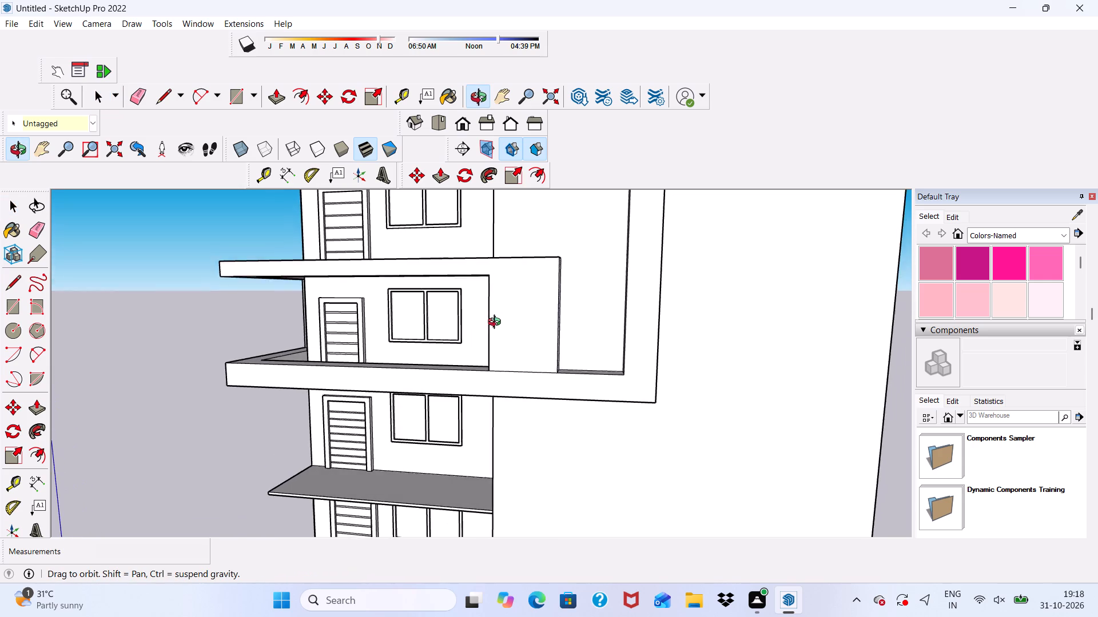
pyautogui.moveTo(497, 323); pyautogui.dragTo(503, 370, button='middle')
pyautogui.scroll(5, 483, 304)
pyautogui.scroll(-1, 507, 303)
pyautogui.moveTo(511, 313); pyautogui.dragTo(506, 329, button='middle')
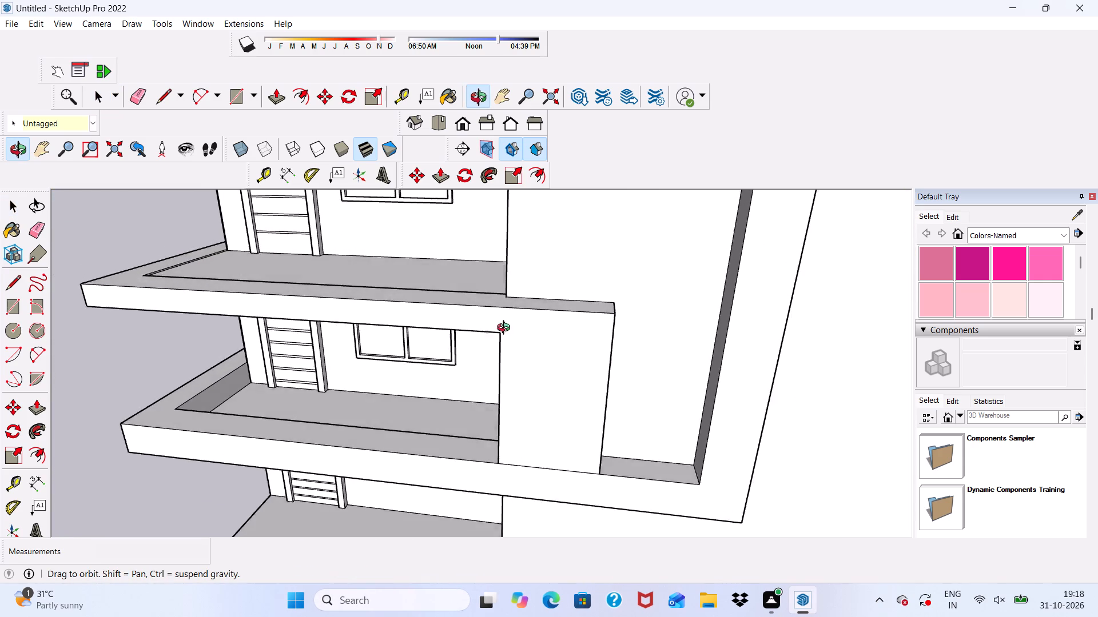
pyautogui.moveTo(506, 329); pyautogui.dragTo(498, 255, button='middle')
pyautogui.scroll(-3, 491, 290)
pyautogui.moveTo(487, 355); pyautogui.dragTo(499, 308, button='middle')
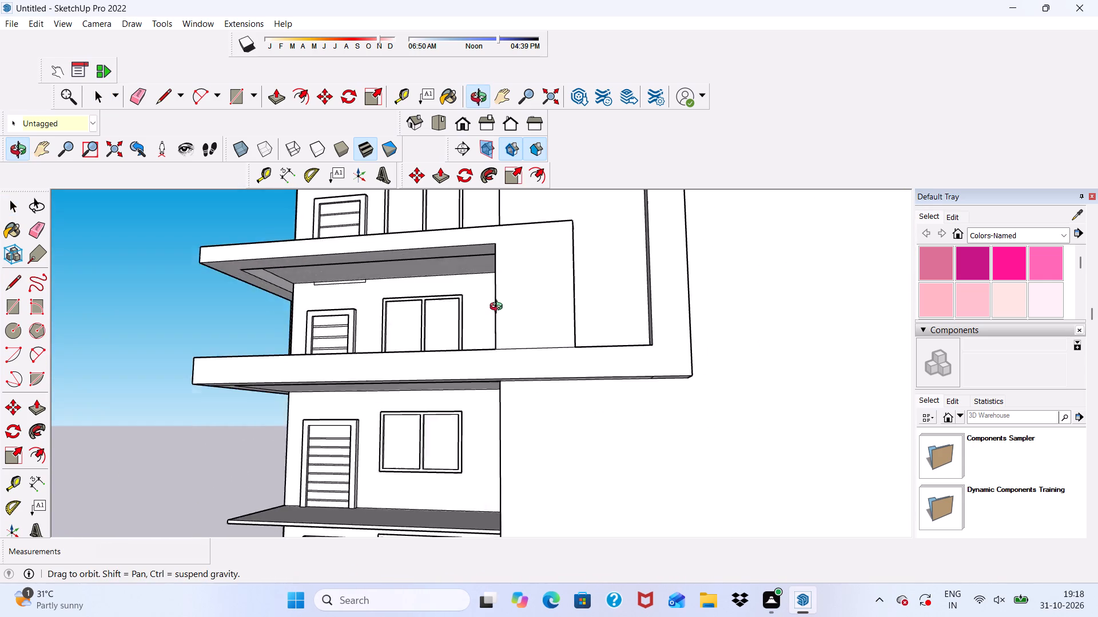
pyautogui.moveTo(499, 308); pyautogui.dragTo(499, 306, button='middle')
pyautogui.scroll(1, 504, 305)
pyautogui.scroll(-6, 504, 309)
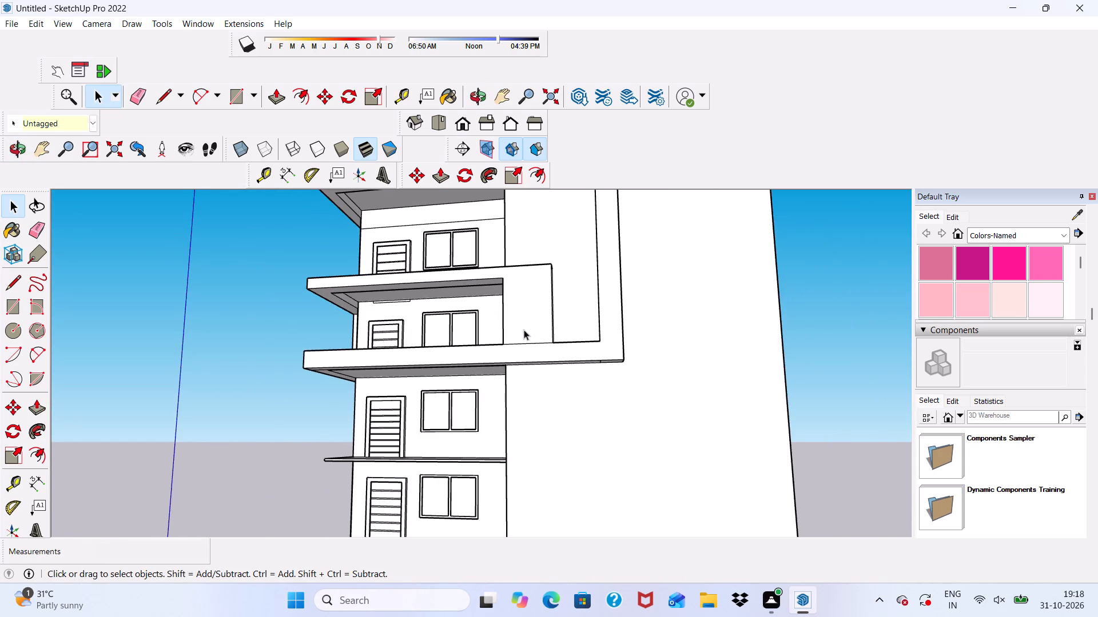
pyautogui.scroll(-4, 525, 343)
pyautogui.scroll(5, 531, 237)
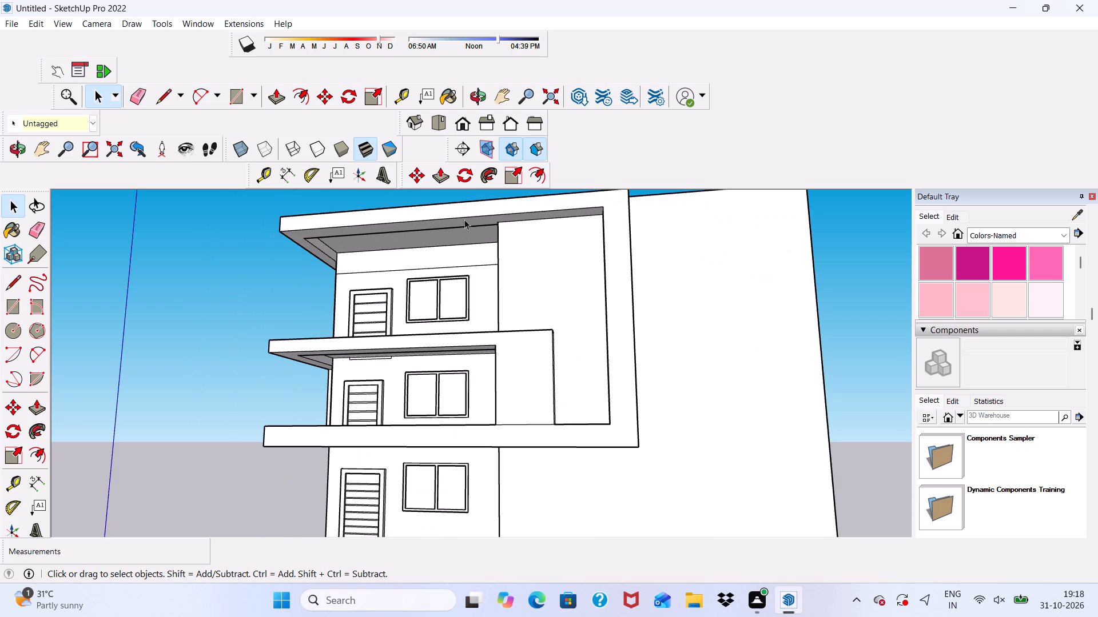
# Draw an upright rectangle about 8' 8" by 4' on the top-storey wall inside the projecting frame, beside its upright.
pyautogui.click(236, 93)
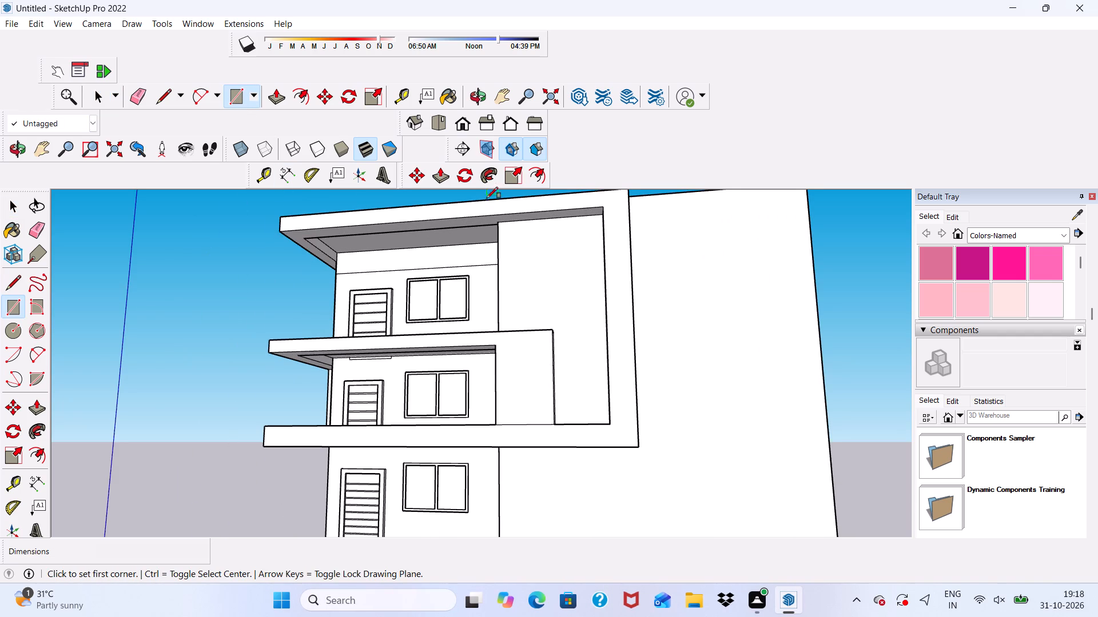
pyautogui.scroll(-1, 487, 198)
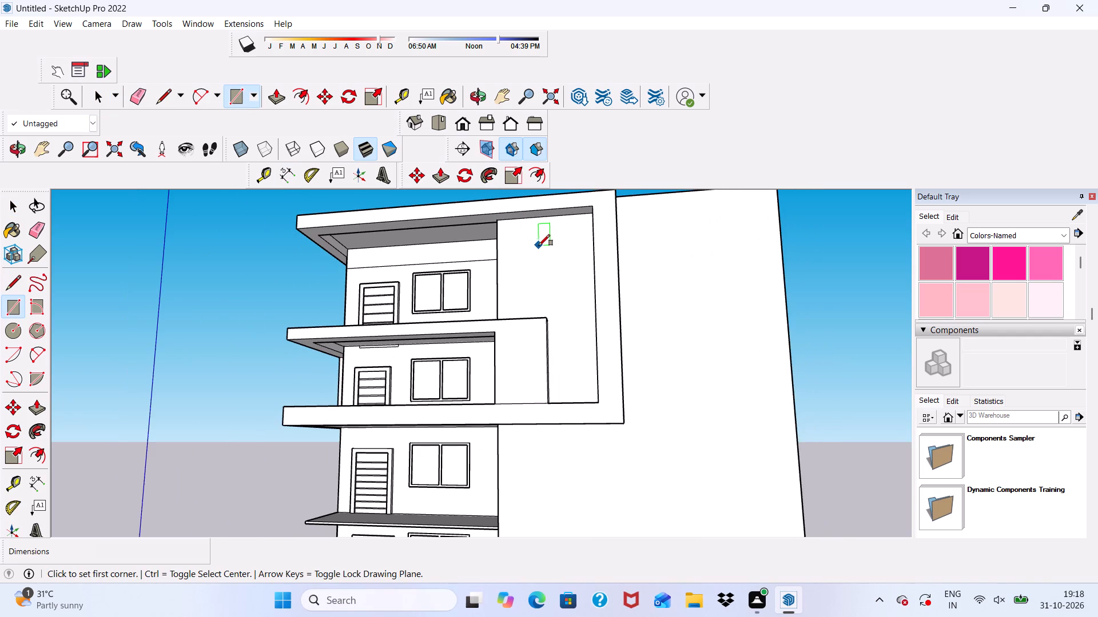
pyautogui.moveTo(539, 246); pyautogui.dragTo(572, 273, button='middle')
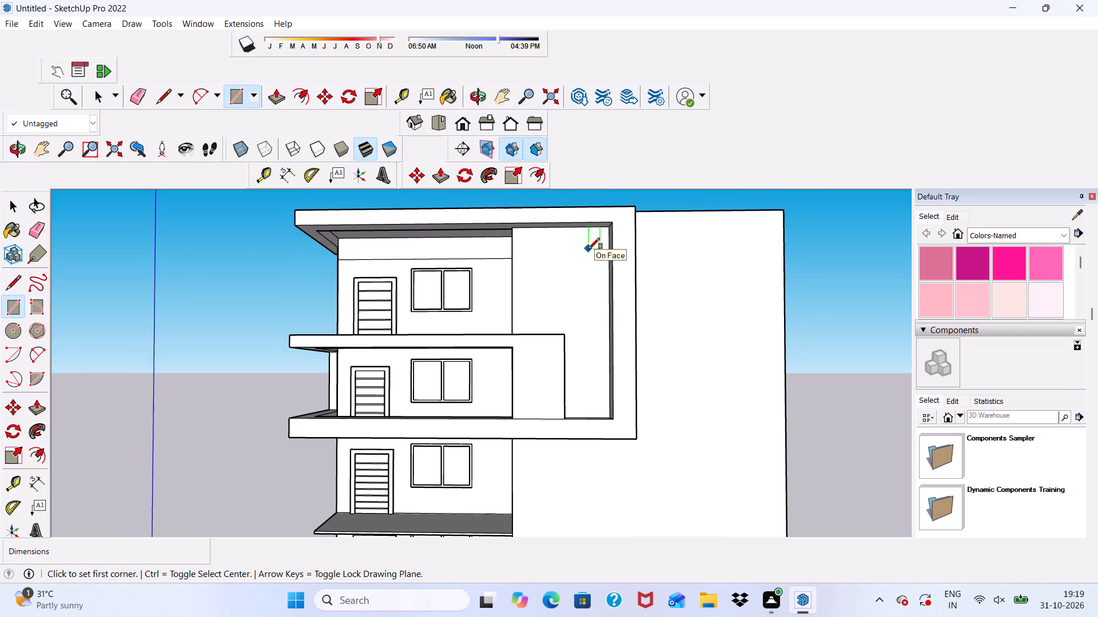
pyautogui.click(560, 243)
pyautogui.scroll(3, 579, 301)
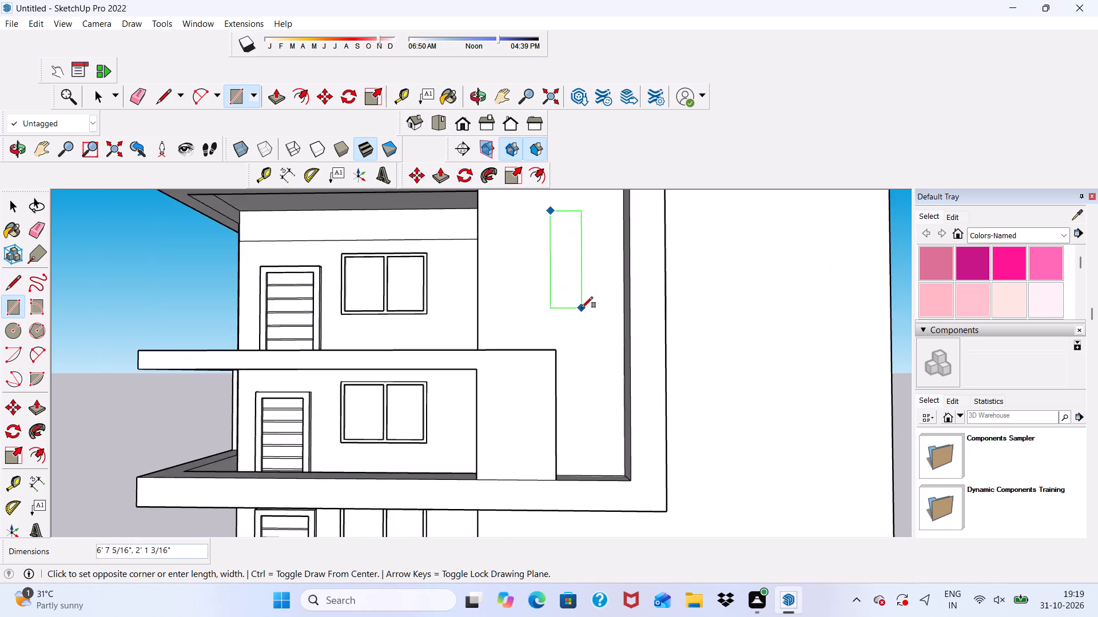
pyautogui.scroll(13, 582, 308)
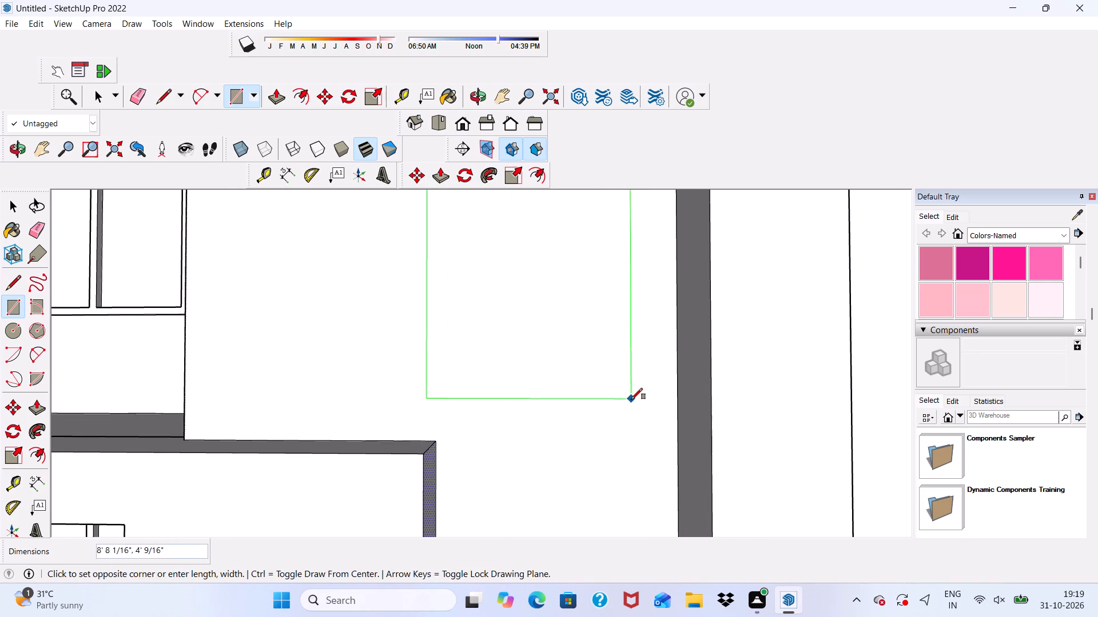
pyautogui.click(643, 402)
pyautogui.scroll(-9, 598, 332)
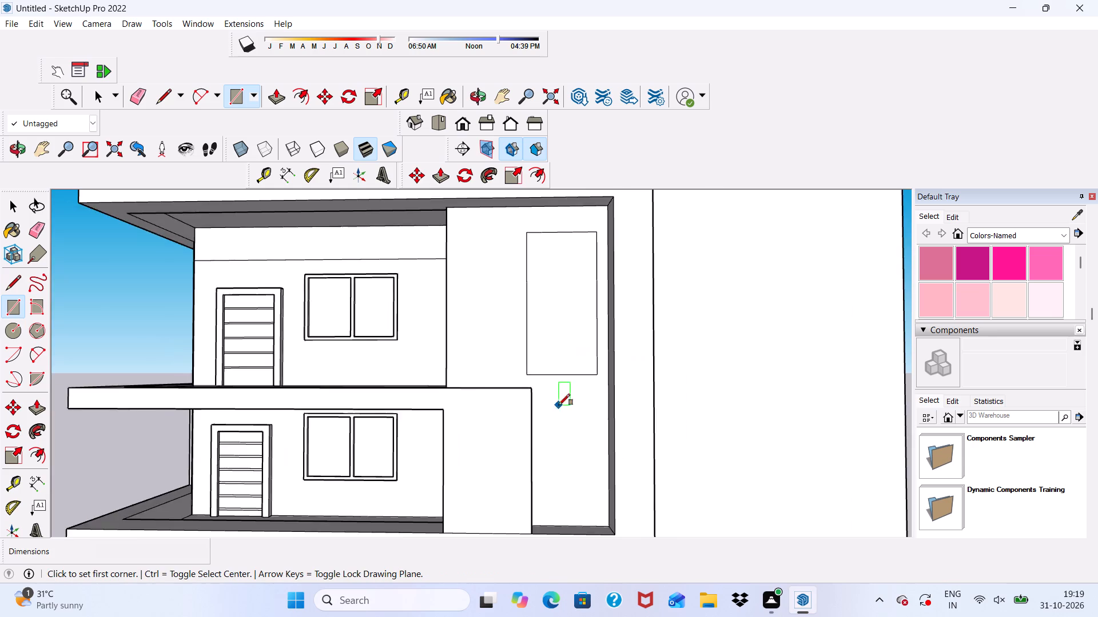
pyautogui.scroll(-8, 559, 405)
pyautogui.press('space')
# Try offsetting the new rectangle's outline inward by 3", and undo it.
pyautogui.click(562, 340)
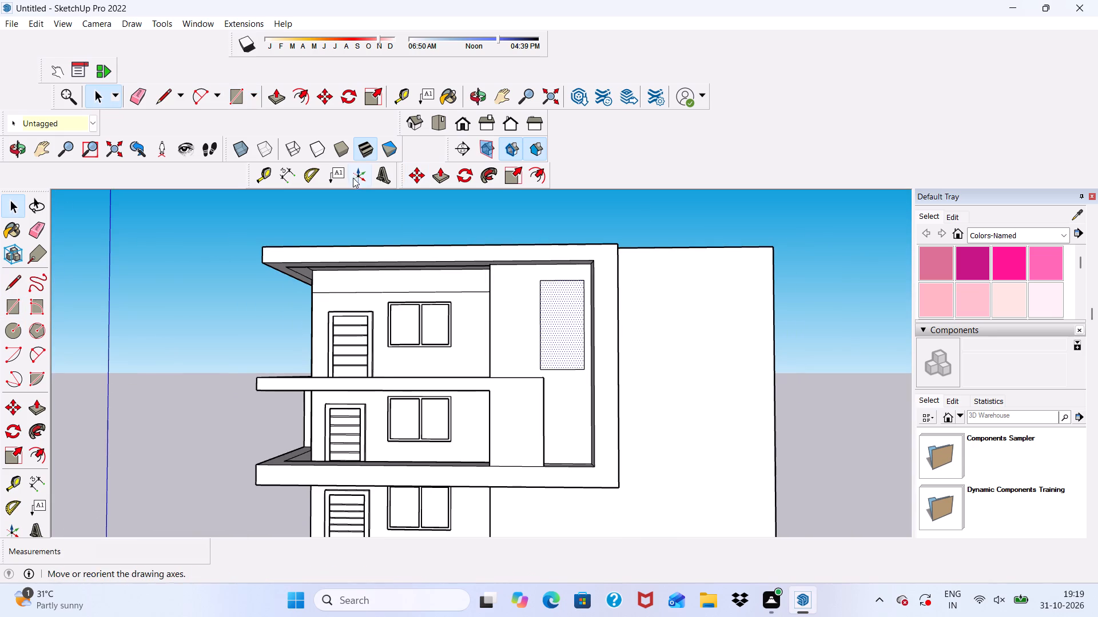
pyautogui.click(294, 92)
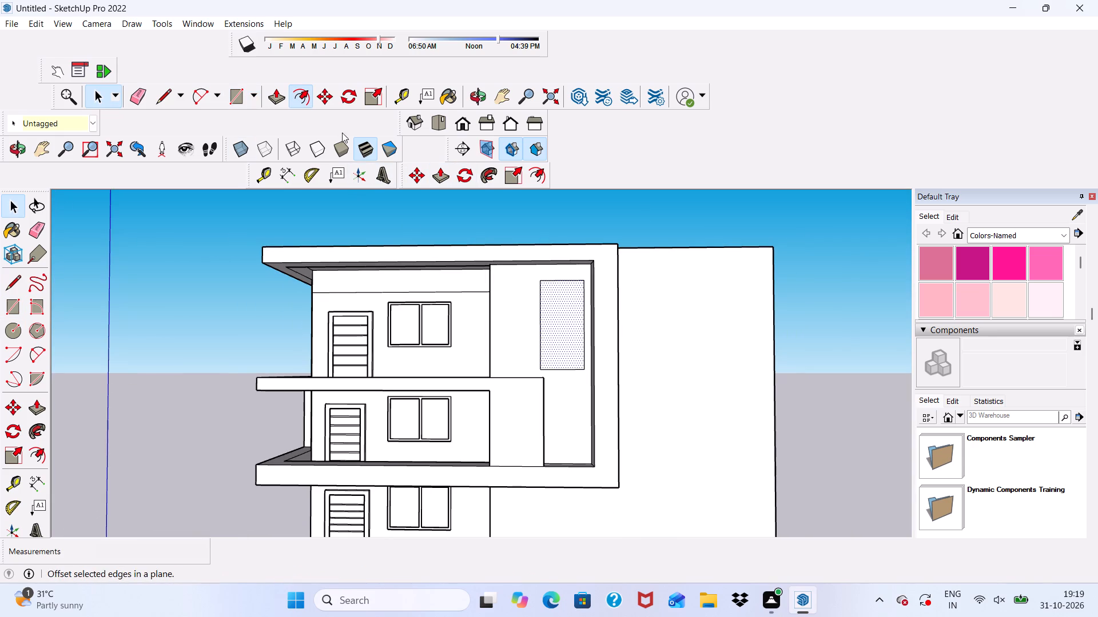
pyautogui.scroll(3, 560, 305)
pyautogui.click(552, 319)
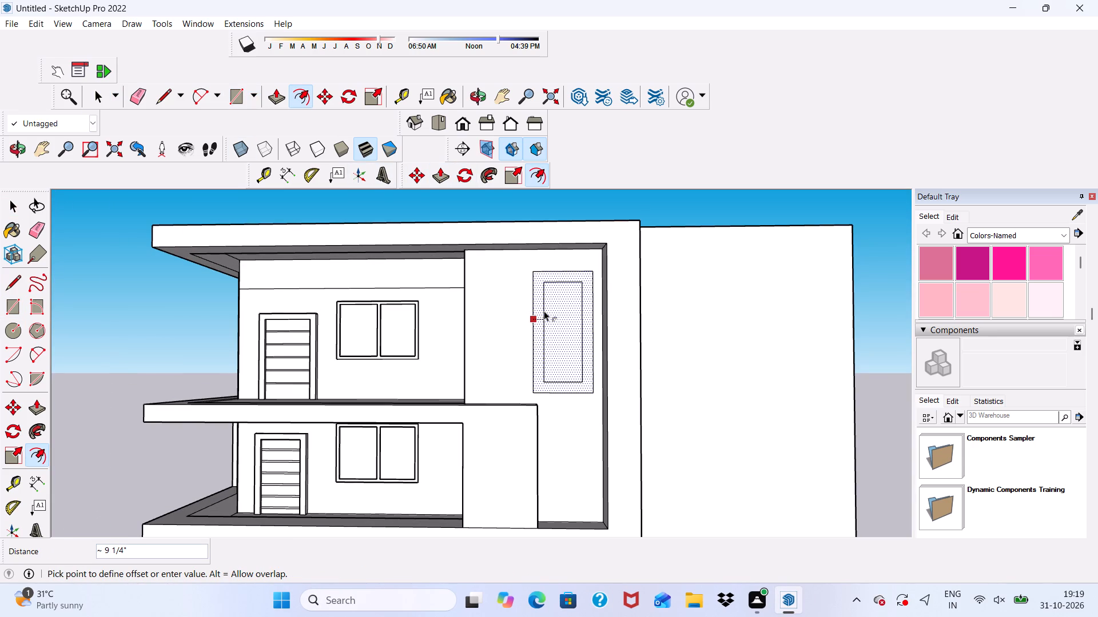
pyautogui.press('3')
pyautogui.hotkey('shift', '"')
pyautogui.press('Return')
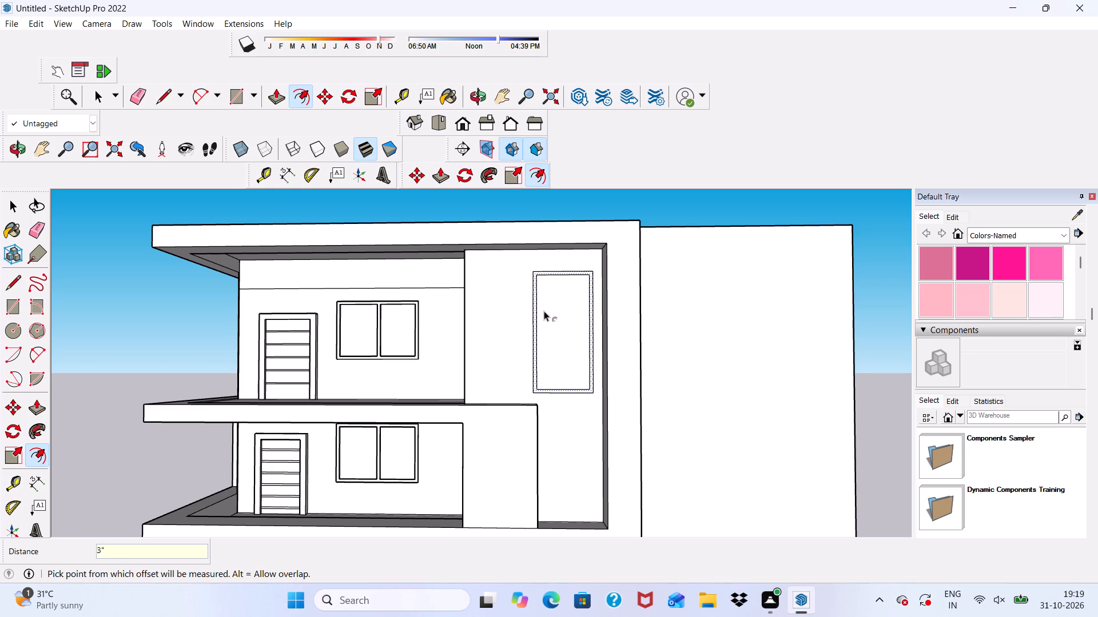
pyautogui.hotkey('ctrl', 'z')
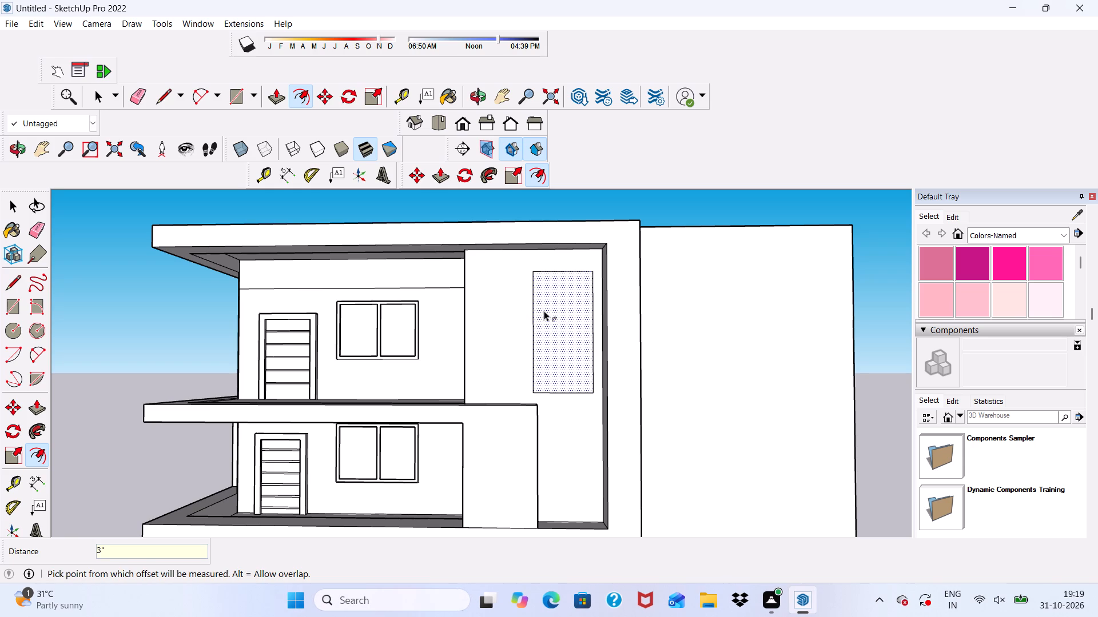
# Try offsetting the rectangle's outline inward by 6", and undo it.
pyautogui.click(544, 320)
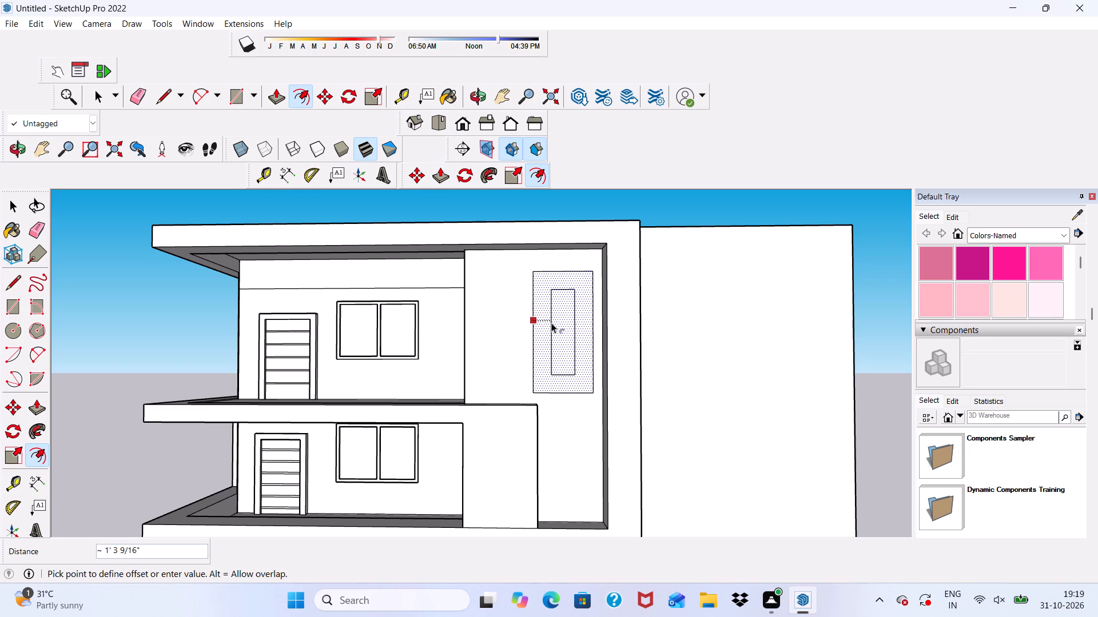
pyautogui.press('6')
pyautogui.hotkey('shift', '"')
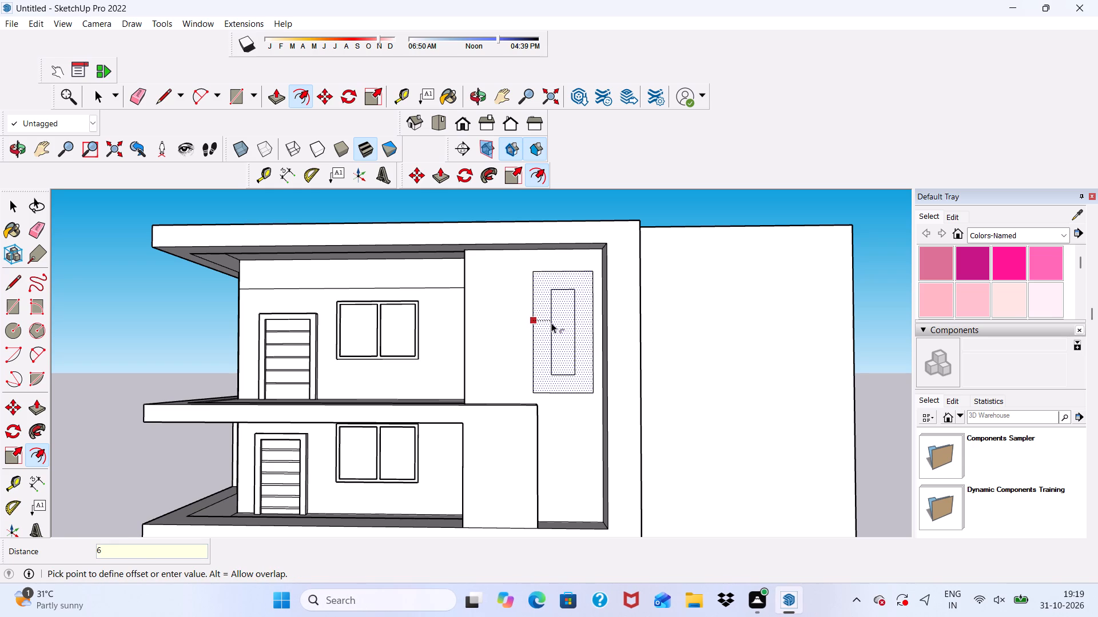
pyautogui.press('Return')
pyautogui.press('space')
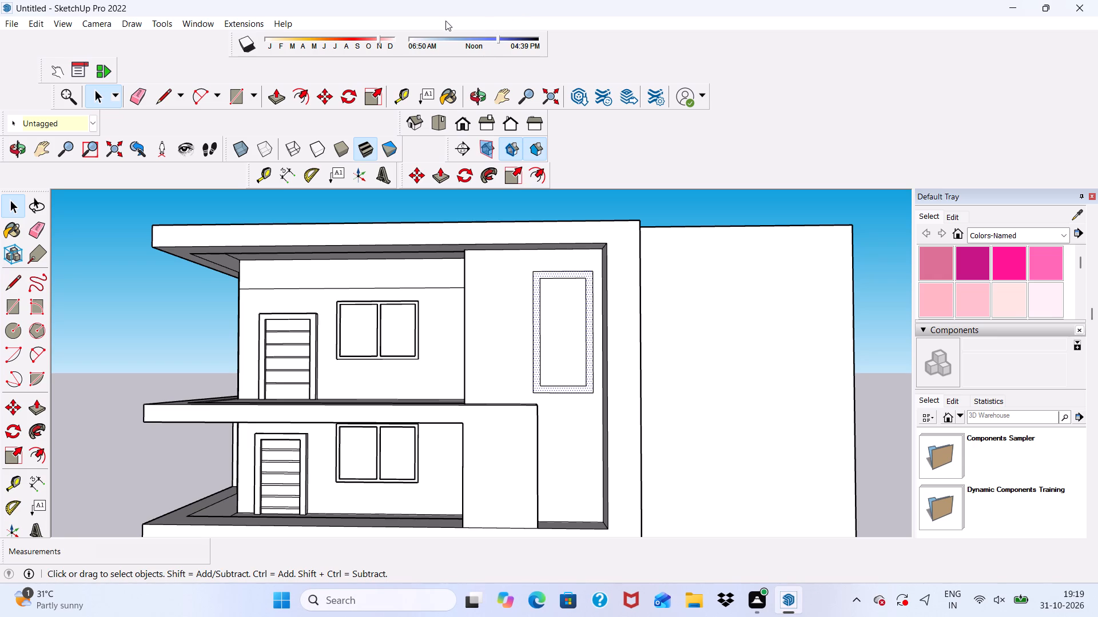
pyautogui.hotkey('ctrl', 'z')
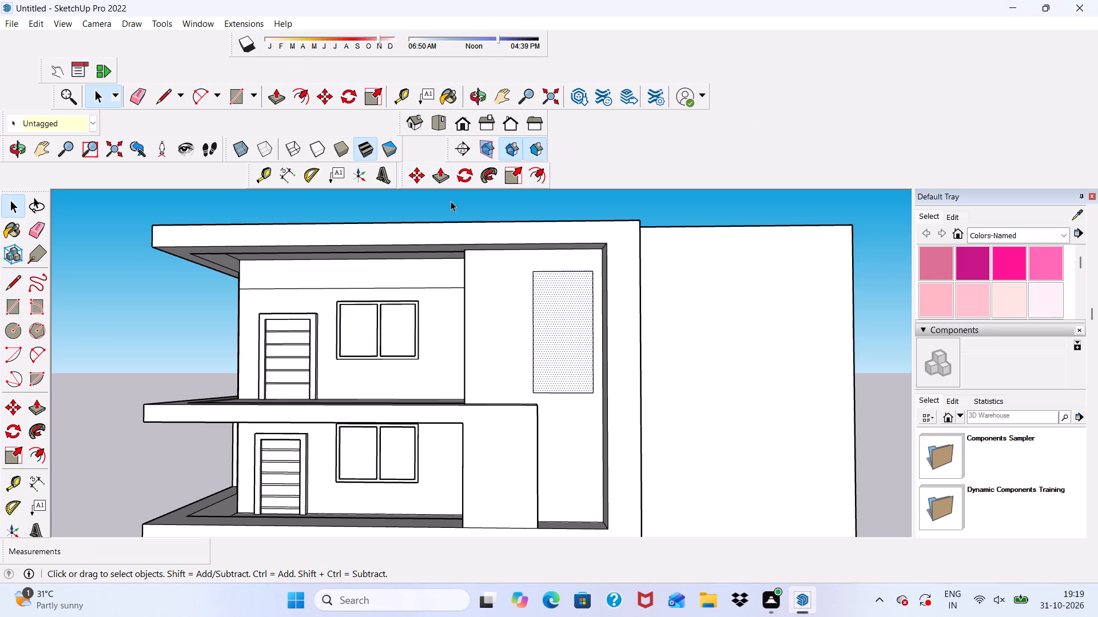
# Copy the tall rectangle about 9' 1" down to the storey below, onto the wall inside the projecting frame.
pyautogui.click(420, 172)
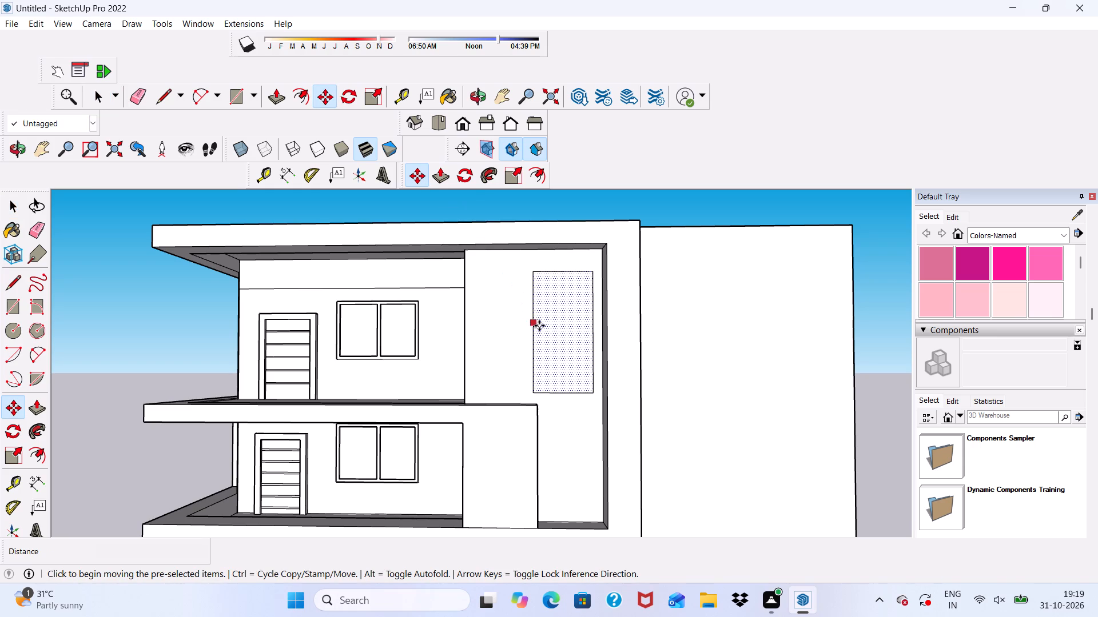
pyautogui.click(555, 387)
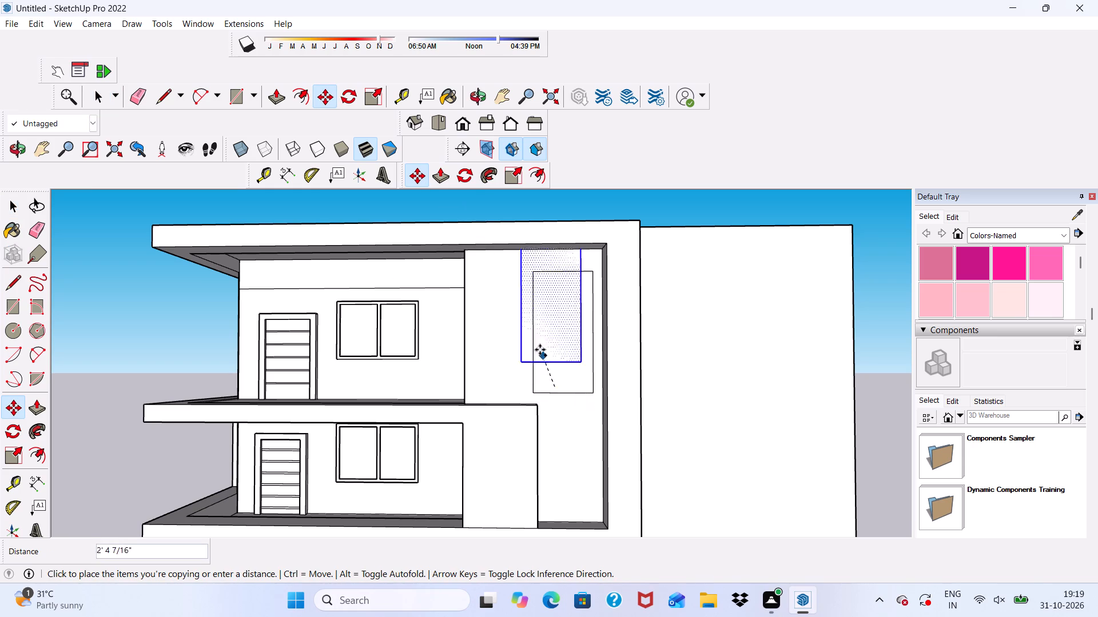
pyautogui.scroll(-6, 537, 338)
pyautogui.scroll(-4, 550, 250)
pyautogui.scroll(5, 540, 443)
pyautogui.scroll(-4, 539, 465)
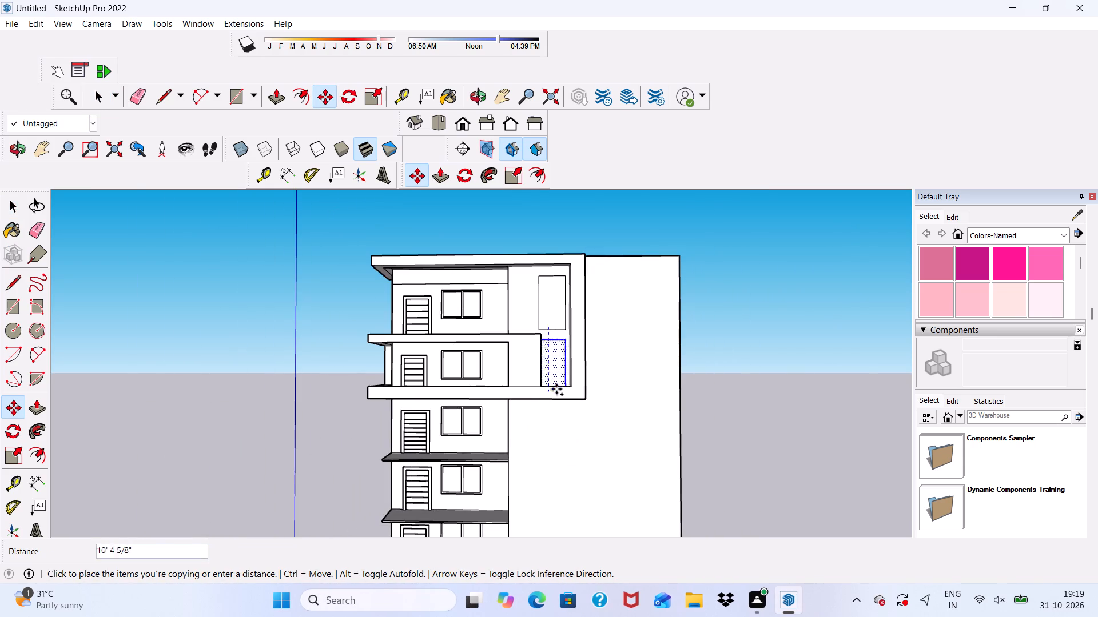
pyautogui.scroll(16, 556, 388)
pyautogui.scroll(-4, 527, 360)
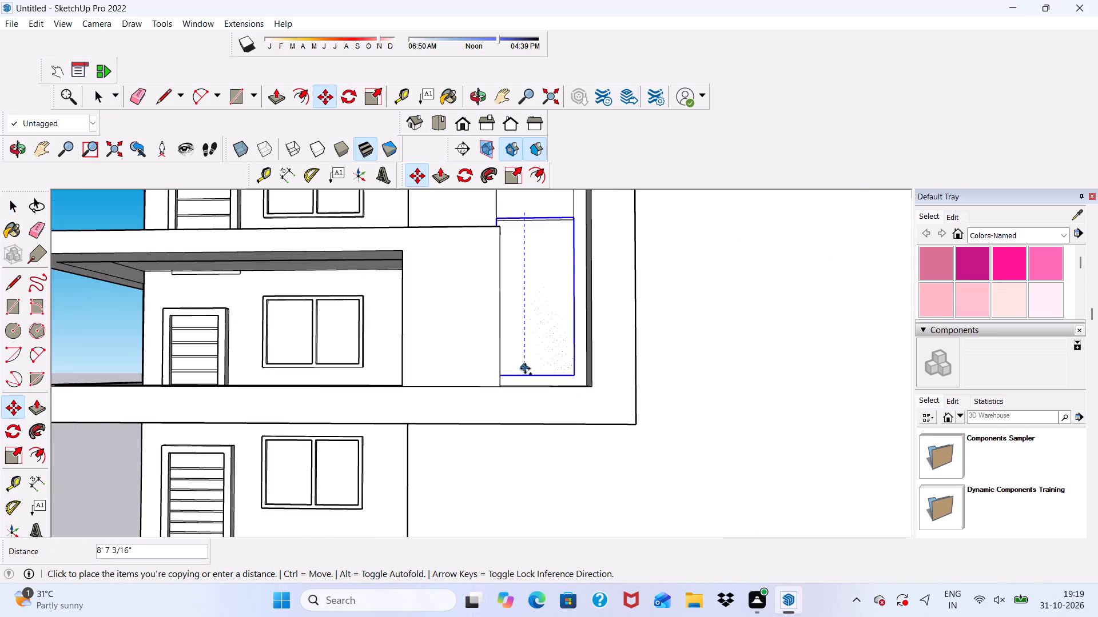
pyautogui.scroll(-12, 525, 368)
pyautogui.scroll(10, 527, 377)
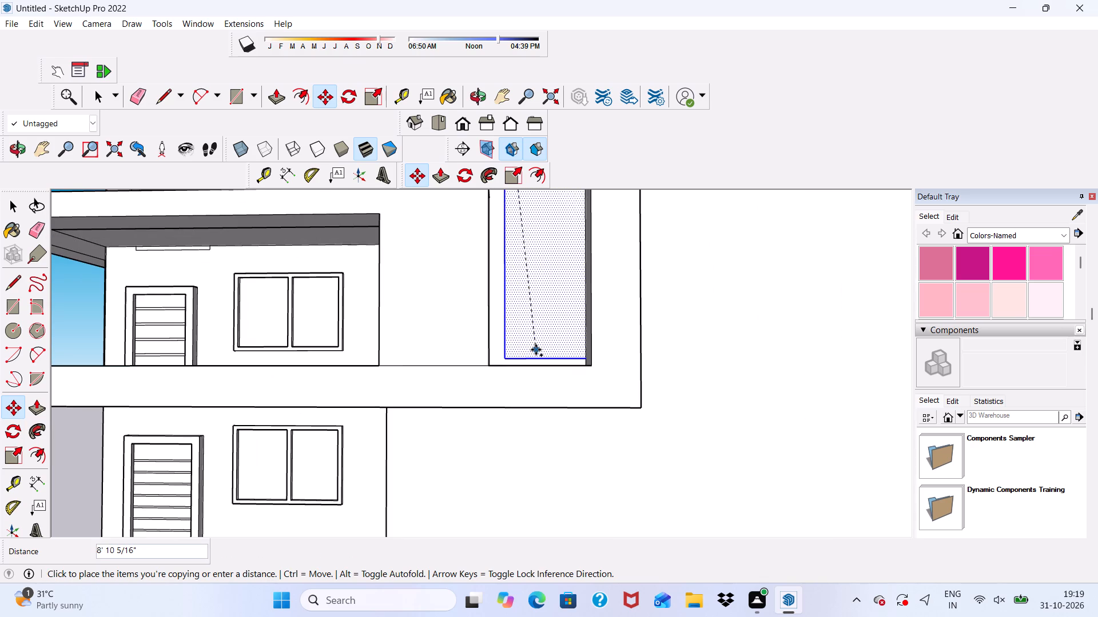
pyautogui.scroll(4, 536, 350)
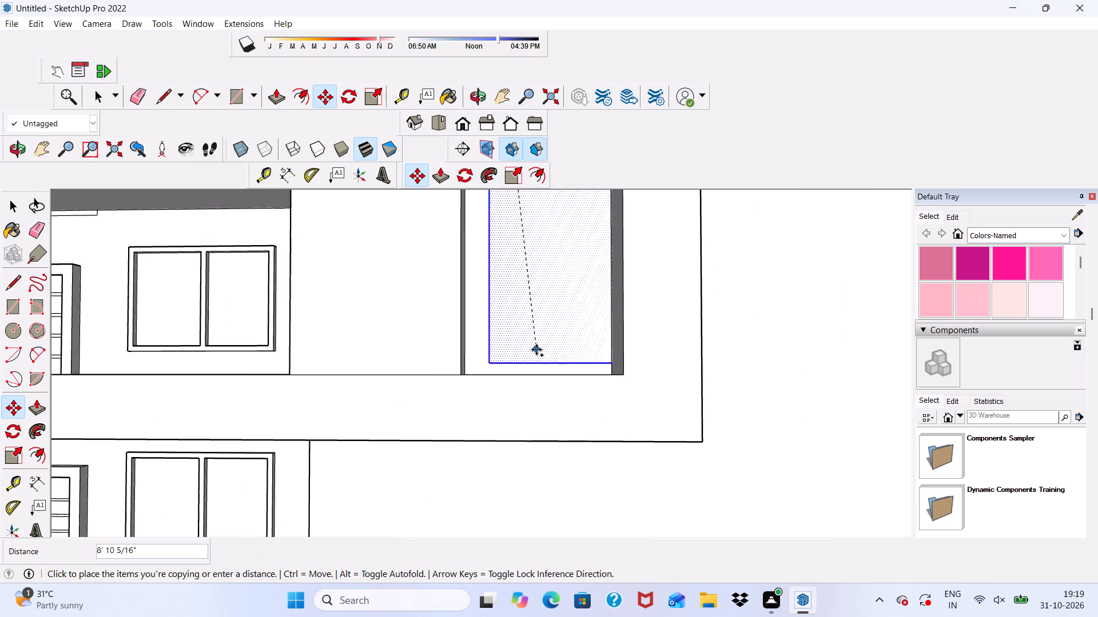
pyautogui.scroll(1, 536, 350)
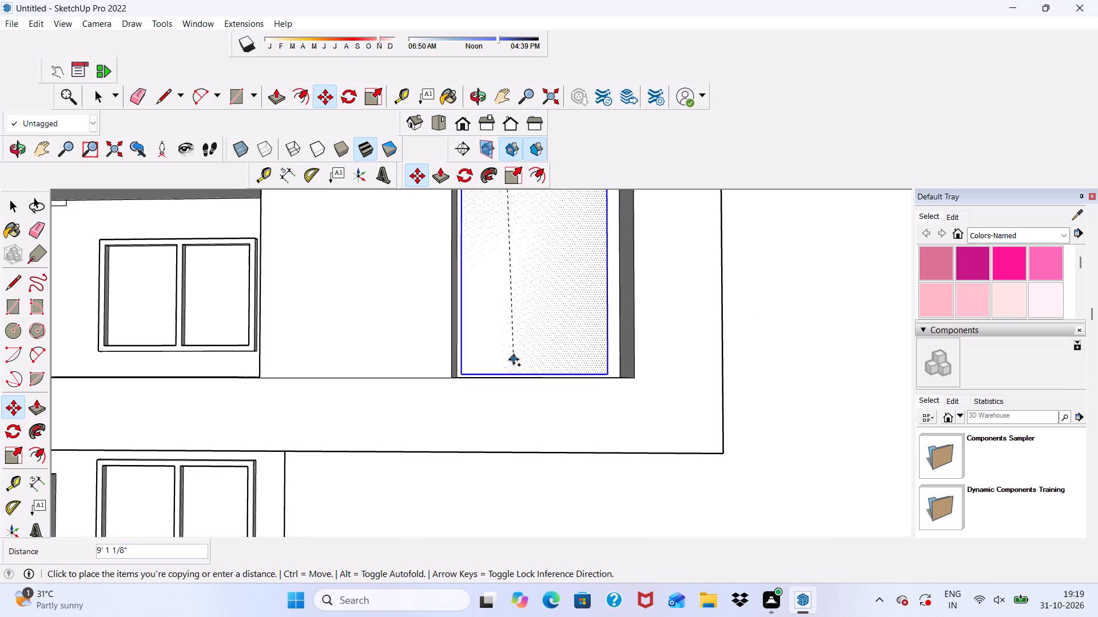
pyautogui.click(515, 359)
pyautogui.scroll(-14, 521, 340)
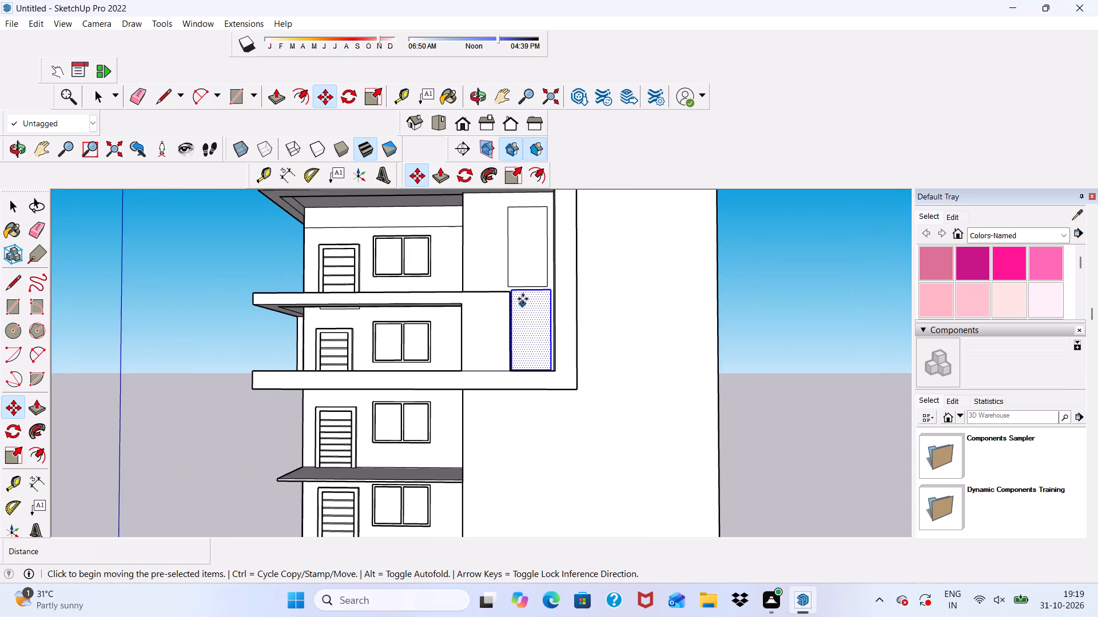
pyautogui.scroll(3, 522, 290)
pyautogui.press('space')
# Move the top-storey rectangle straight up about 10", widening the gap above the lower copy.
pyautogui.scroll(3, 521, 290)
pyautogui.scroll(-6, 520, 289)
pyautogui.scroll(6, 514, 194)
pyautogui.scroll(-1, 514, 194)
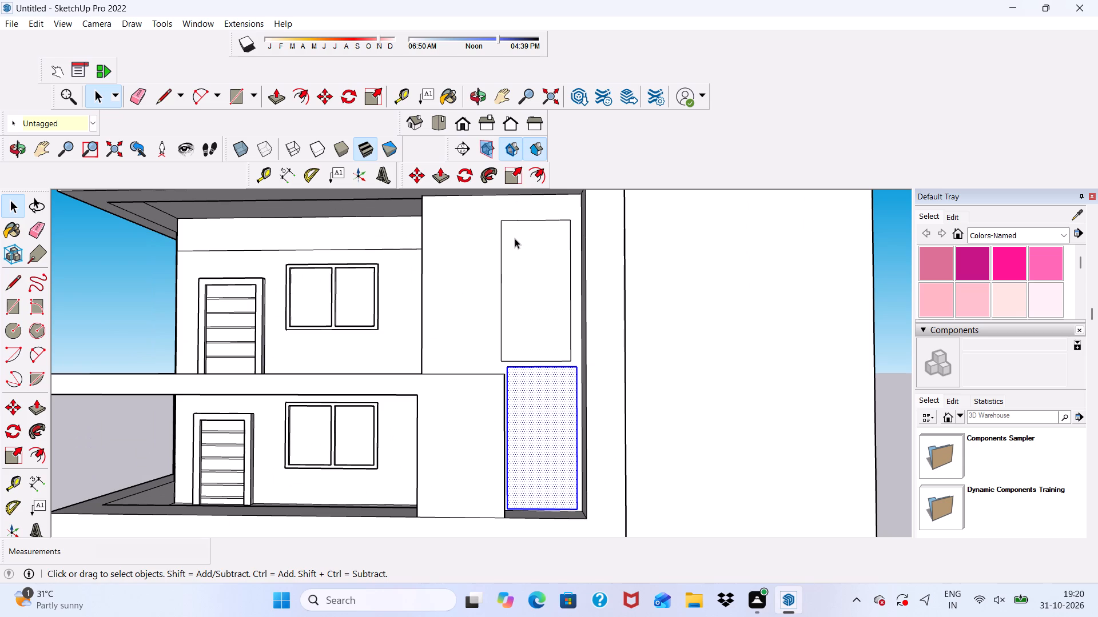
pyautogui.click(515, 238)
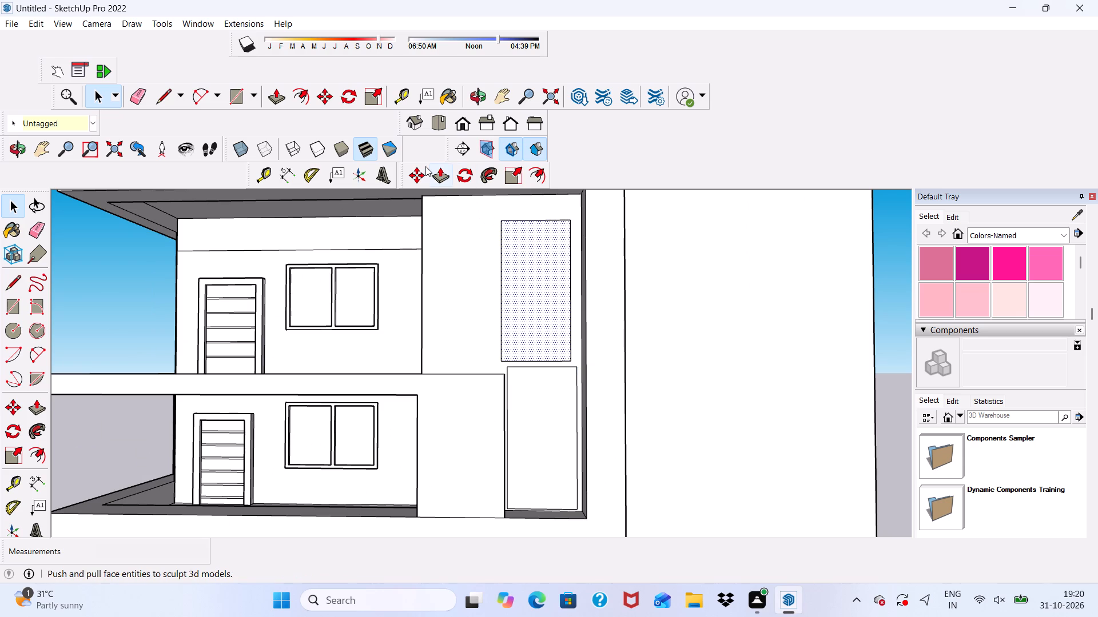
pyautogui.click(414, 170)
pyautogui.click(515, 282)
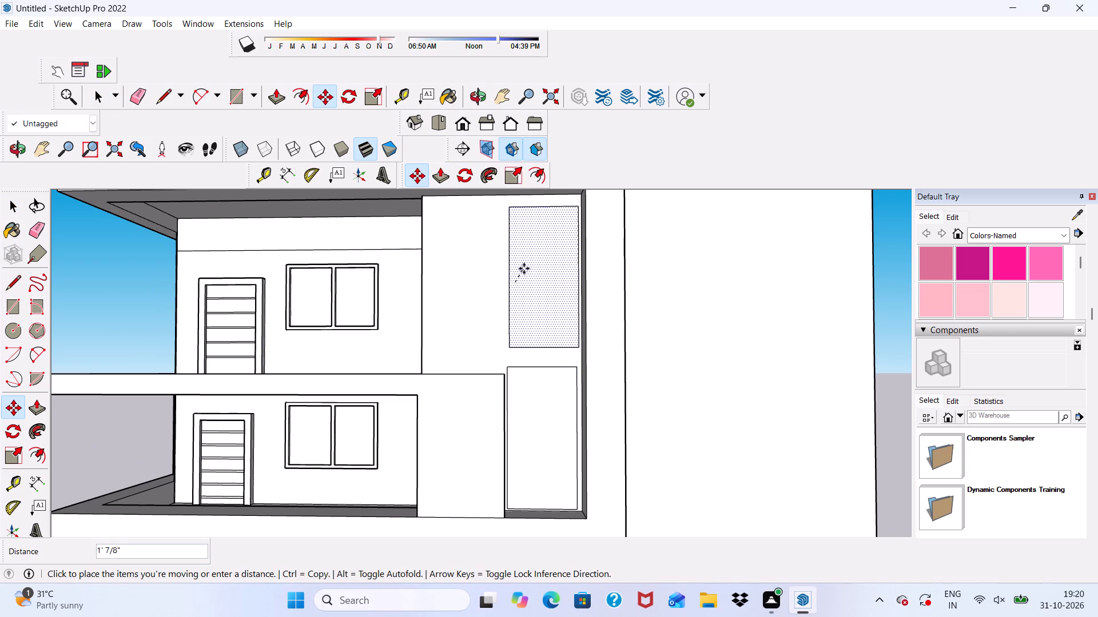
pyautogui.click(522, 269)
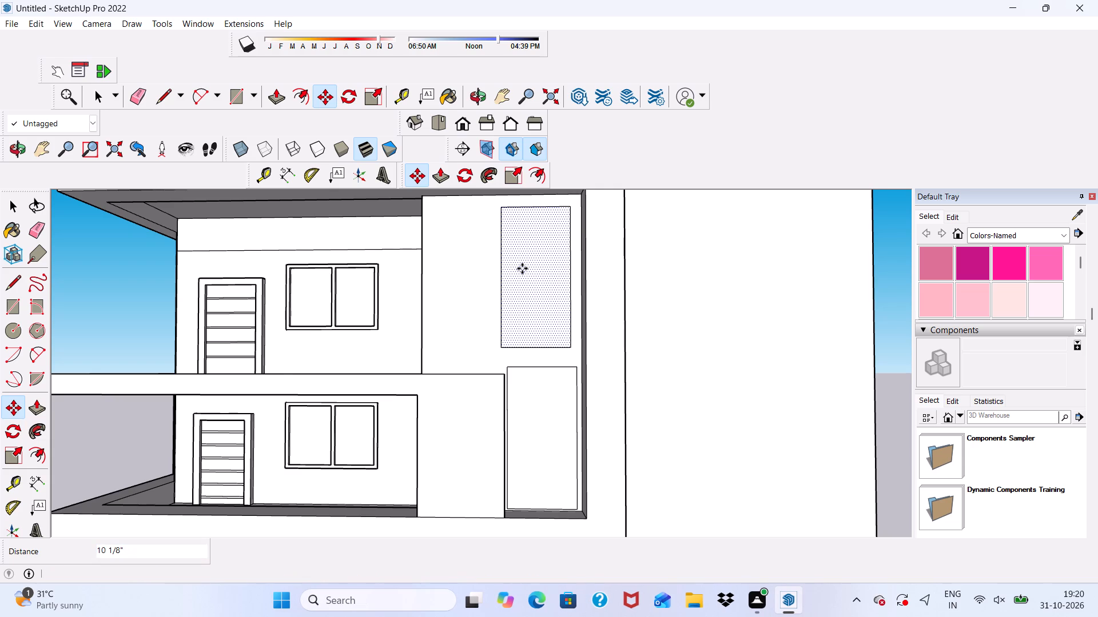
# Push the end face of the balcony wall panel beside the lower rectangle back about 5 5/8".
pyautogui.scroll(-1, 539, 354)
pyautogui.moveTo(539, 363); pyautogui.dragTo(420, 383, button='middle')
pyautogui.press('space')
pyautogui.scroll(4, 428, 410)
pyautogui.click(449, 443)
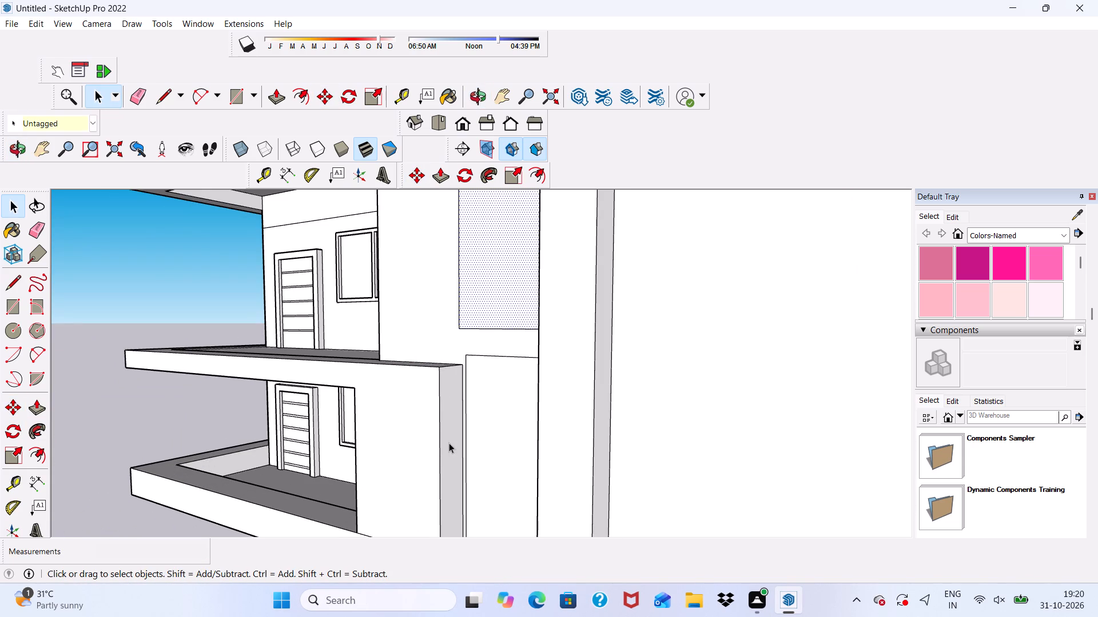
pyautogui.click(437, 179)
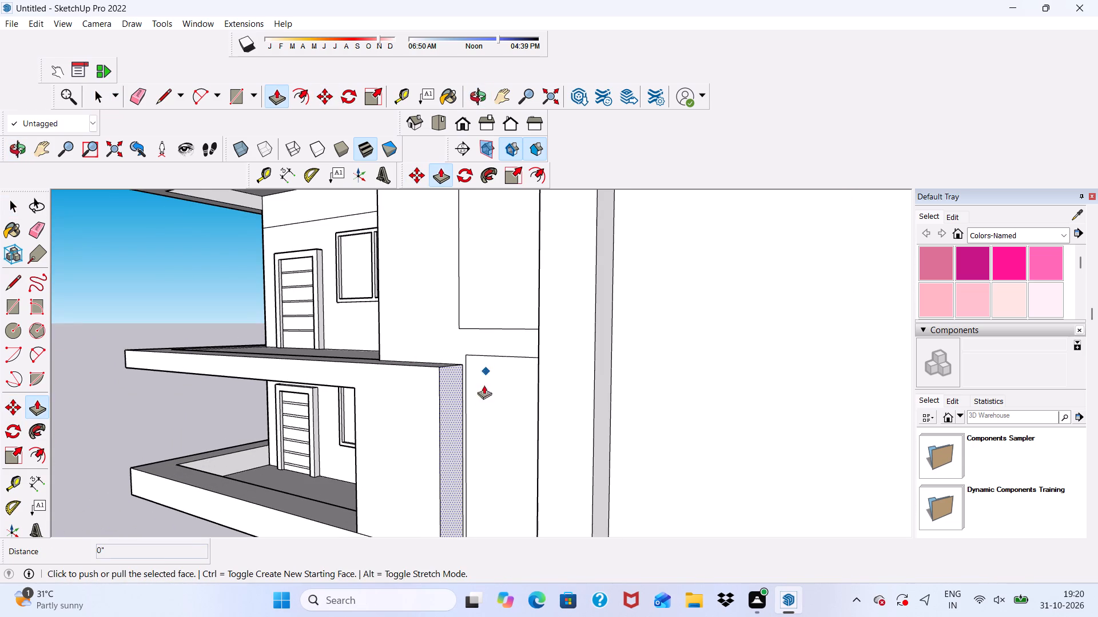
pyautogui.scroll(2, 483, 410)
pyautogui.moveTo(442, 424); pyautogui.dragTo(439, 414)
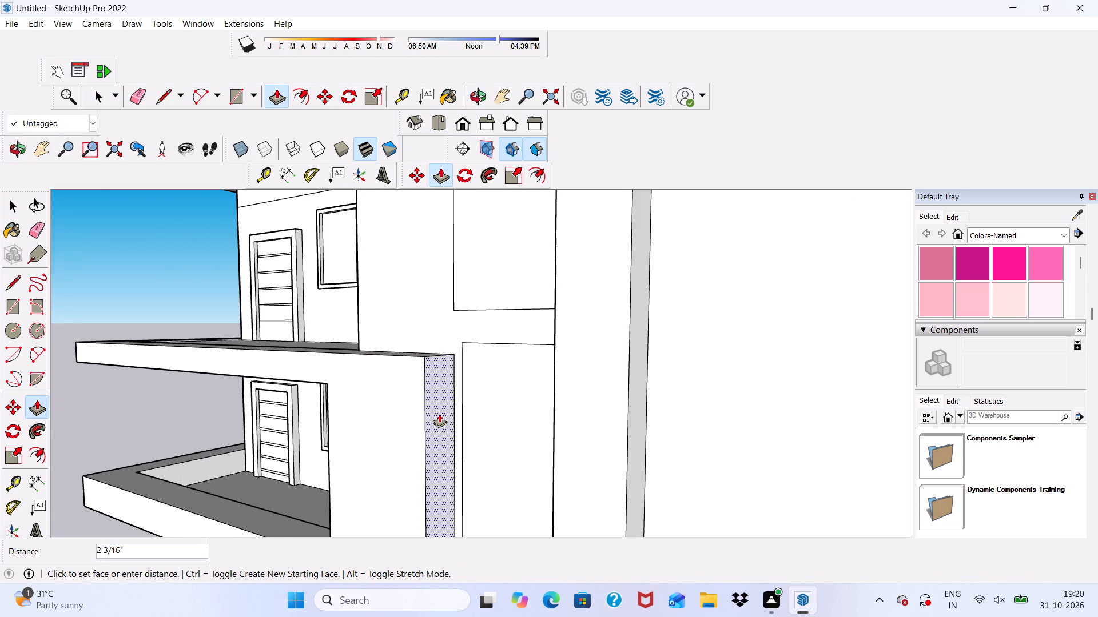
pyautogui.moveTo(439, 414); pyautogui.dragTo(433, 407)
# Shift the top-storey rectangle with its edges about 2" horizontally toward the projecting frame's upright.
pyautogui.scroll(-4, 427, 380)
pyautogui.moveTo(427, 378); pyautogui.dragTo(532, 338, button='middle')
pyautogui.scroll(-4, 543, 325)
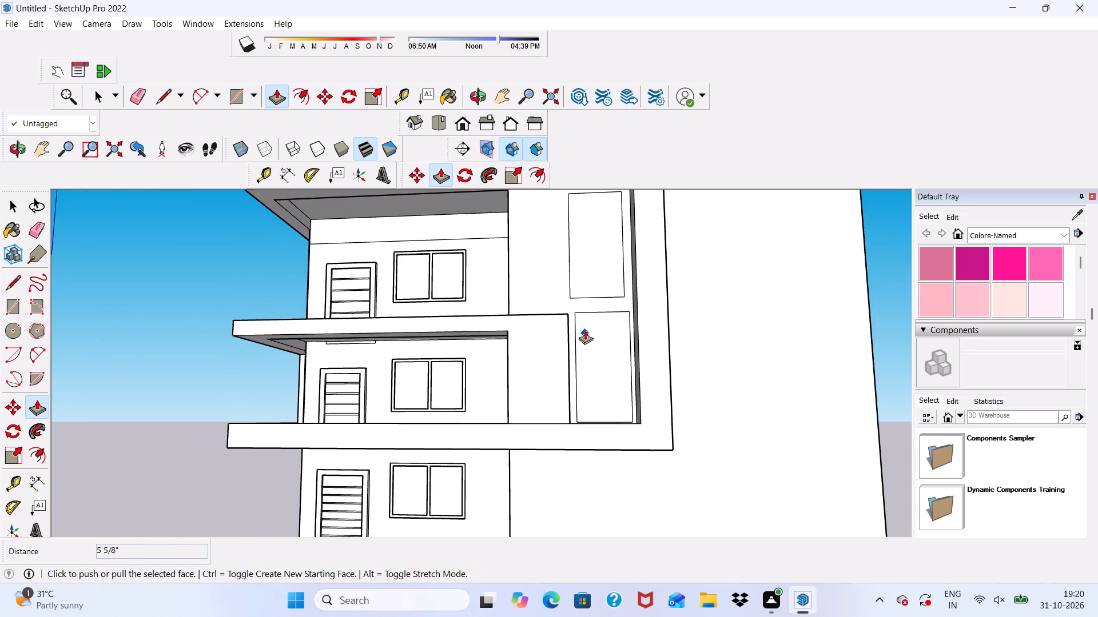
pyautogui.scroll(-4, 582, 318)
pyautogui.scroll(1, 583, 322)
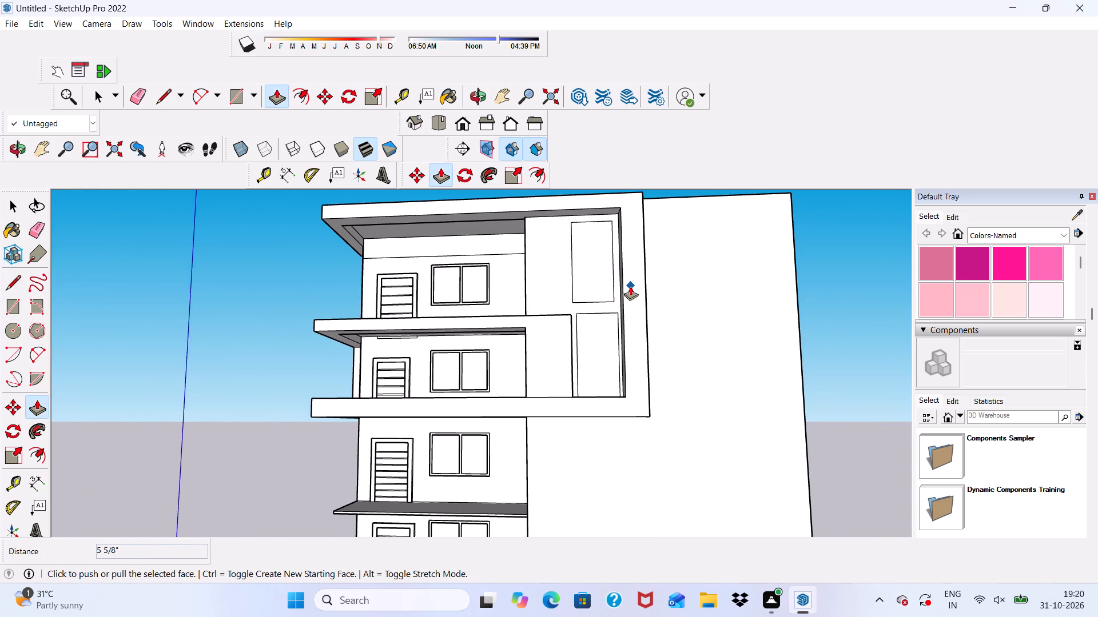
pyautogui.scroll(6, 630, 286)
pyautogui.press('space')
pyautogui.doubleClick(584, 283)
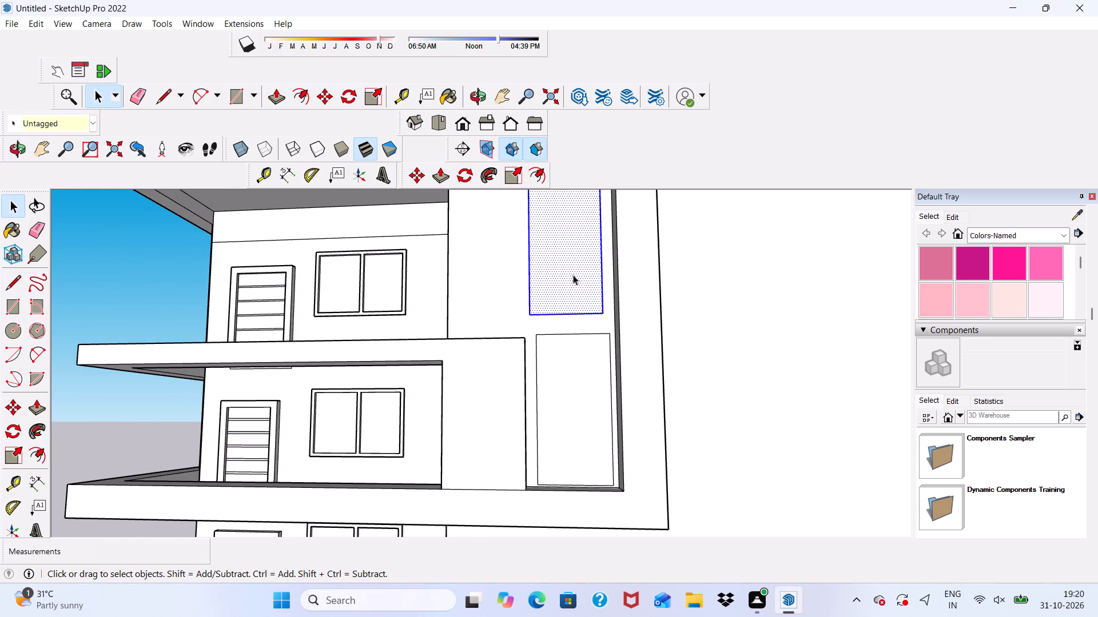
pyautogui.click(417, 174)
pyautogui.click(557, 308)
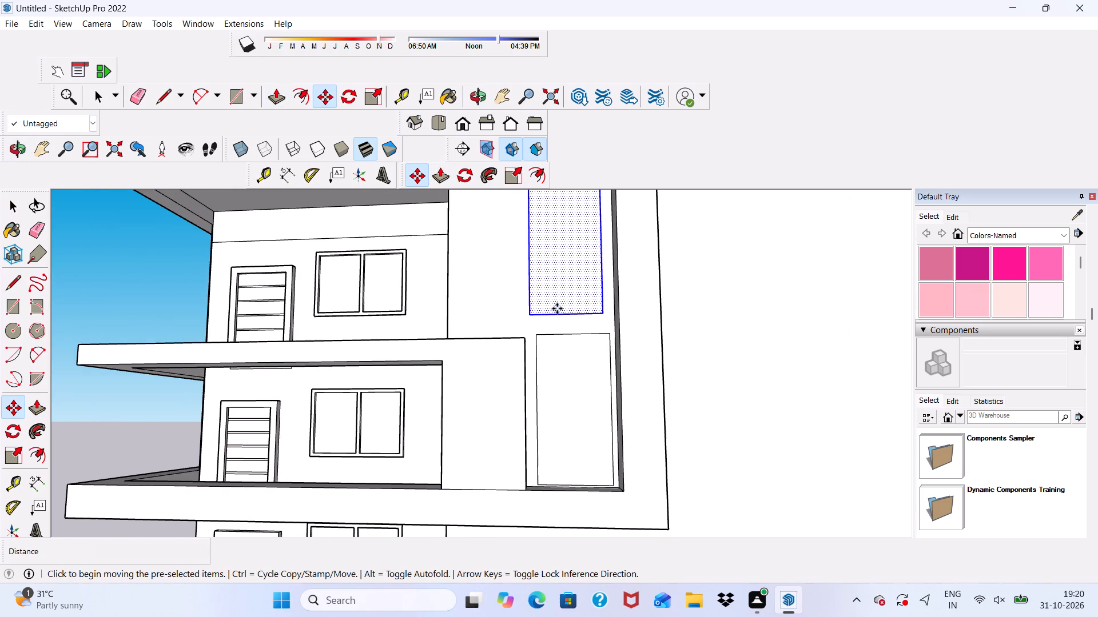
pyautogui.click(560, 308)
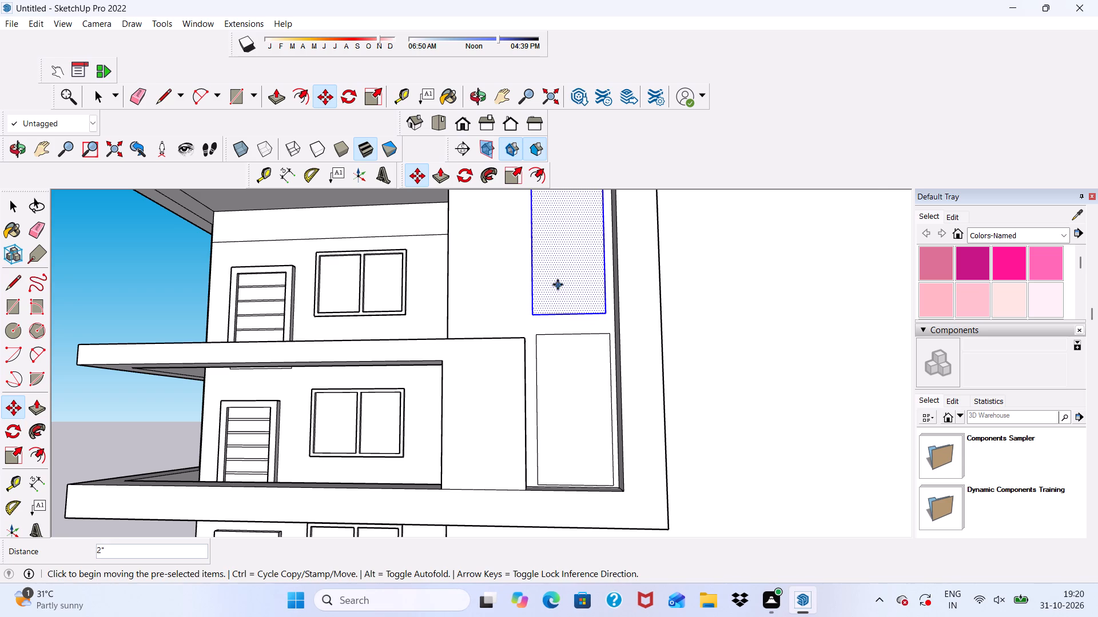
pyautogui.scroll(-4, 558, 285)
pyautogui.press('space')
# Offset the top-storey rectangle's outline inward by 6" to form a window border.
pyautogui.scroll(2, 558, 378)
pyautogui.scroll(-3, 558, 370)
pyautogui.moveTo(558, 370); pyautogui.dragTo(567, 428, button='middle')
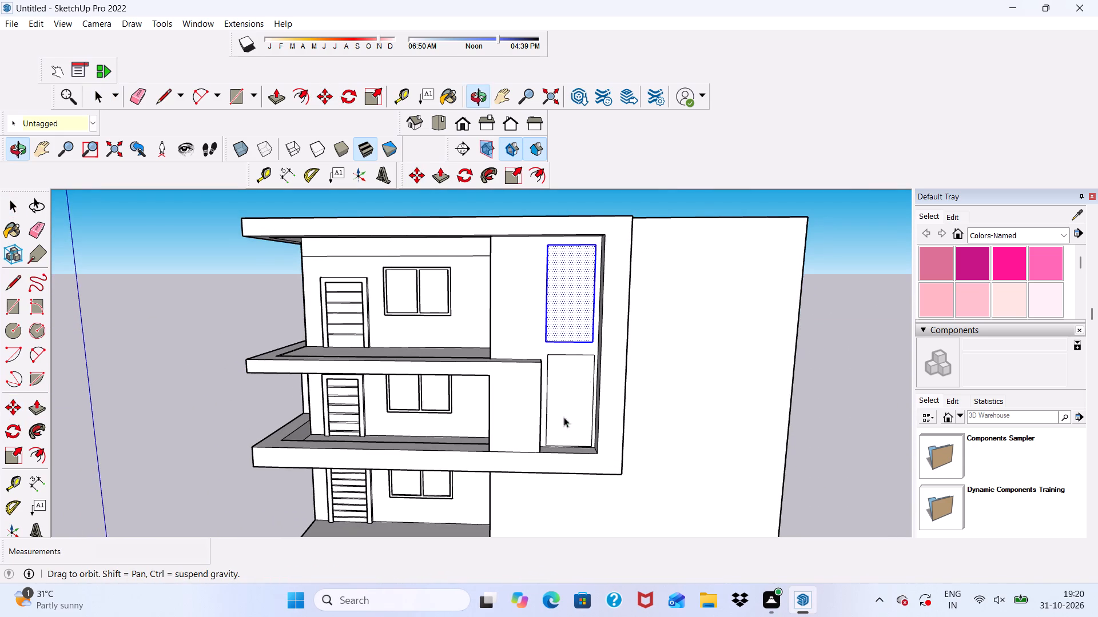
pyautogui.click(838, 396)
pyautogui.scroll(5, 565, 388)
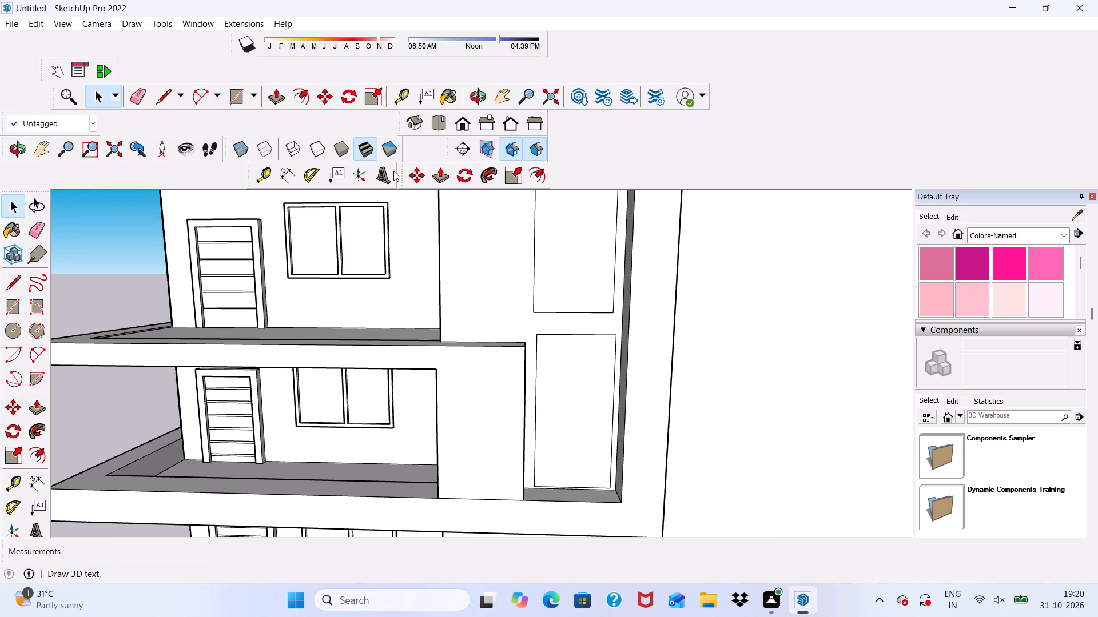
pyautogui.click(535, 174)
pyautogui.click(539, 244)
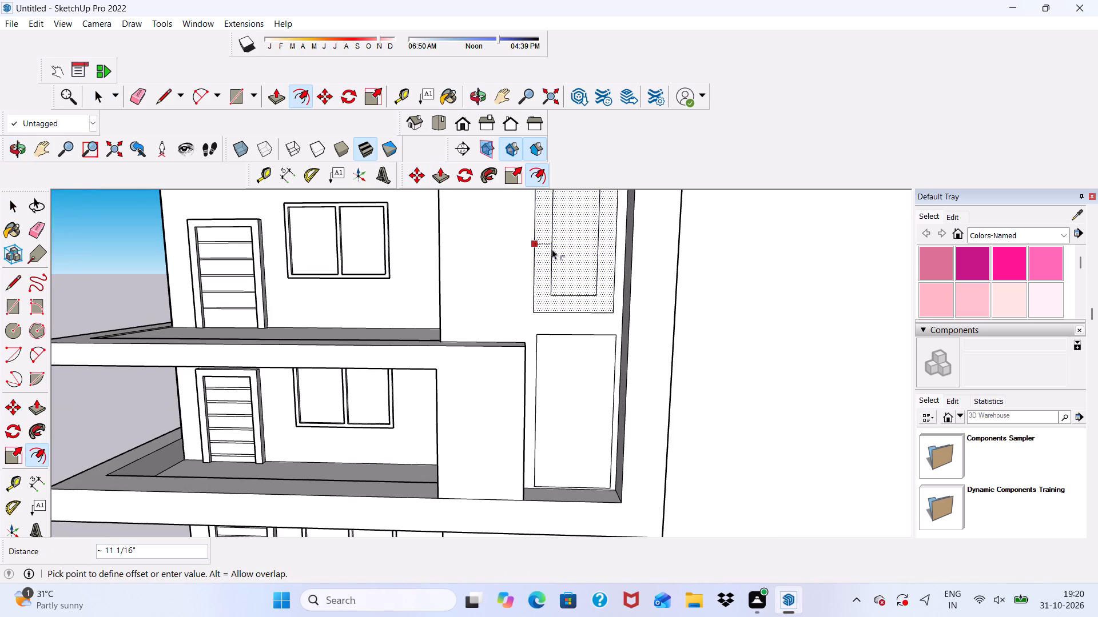
pyautogui.press('6')
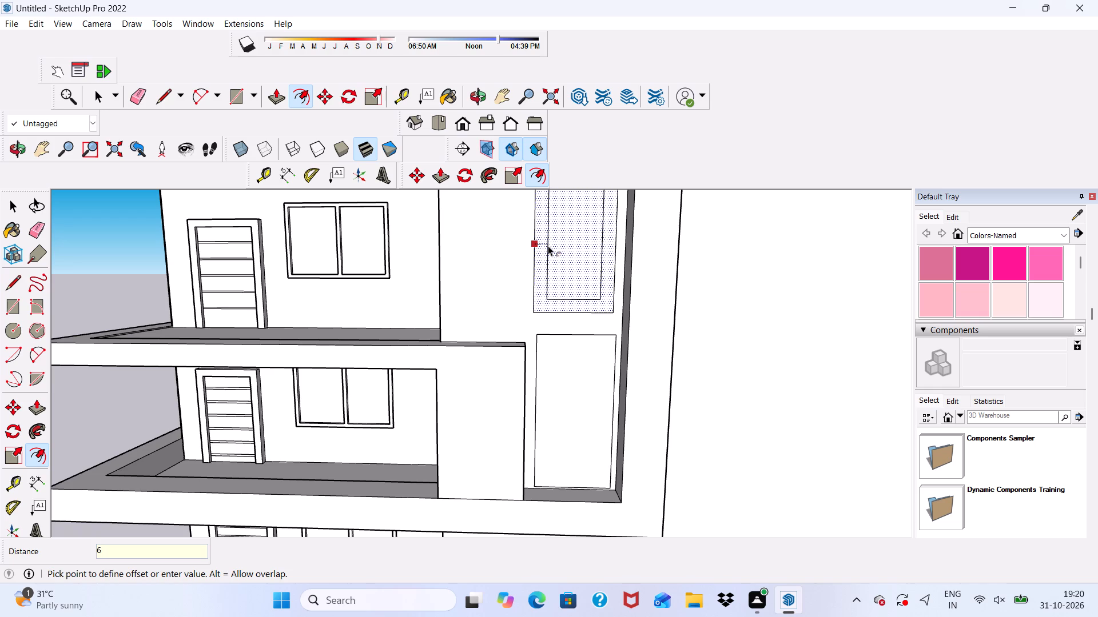
pyautogui.hotkey('shift', '"')
pyautogui.press('Return')
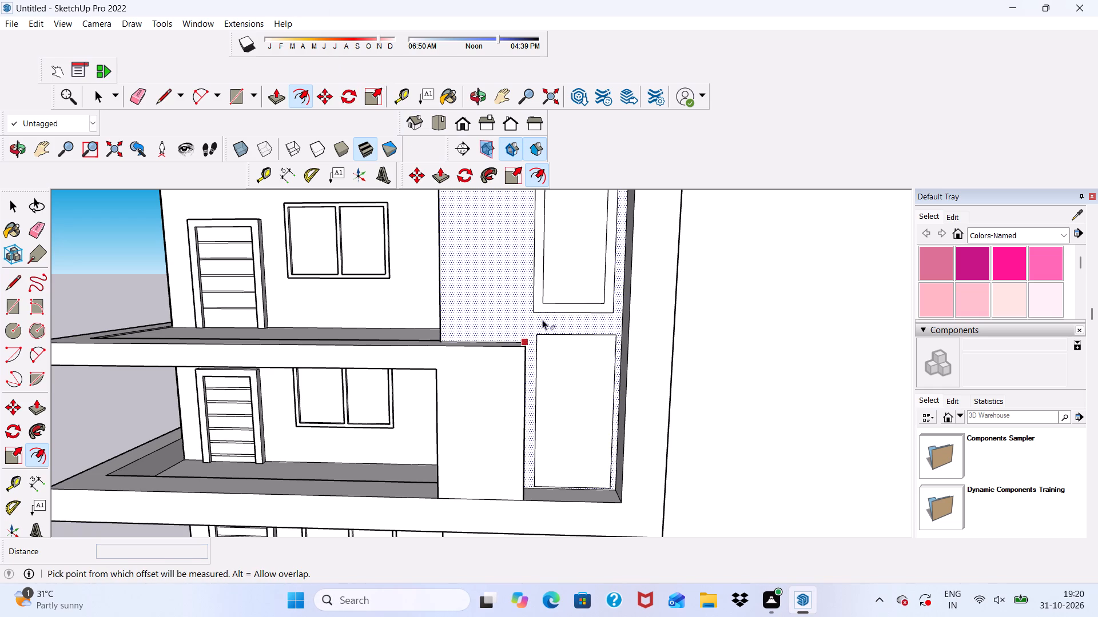
# Offset the lower rectangle's outline inward by 6" to form a matching window border.
pyautogui.scroll(5, 544, 321)
pyautogui.scroll(-3, 508, 283)
pyautogui.scroll(2, 550, 390)
pyautogui.click(548, 387)
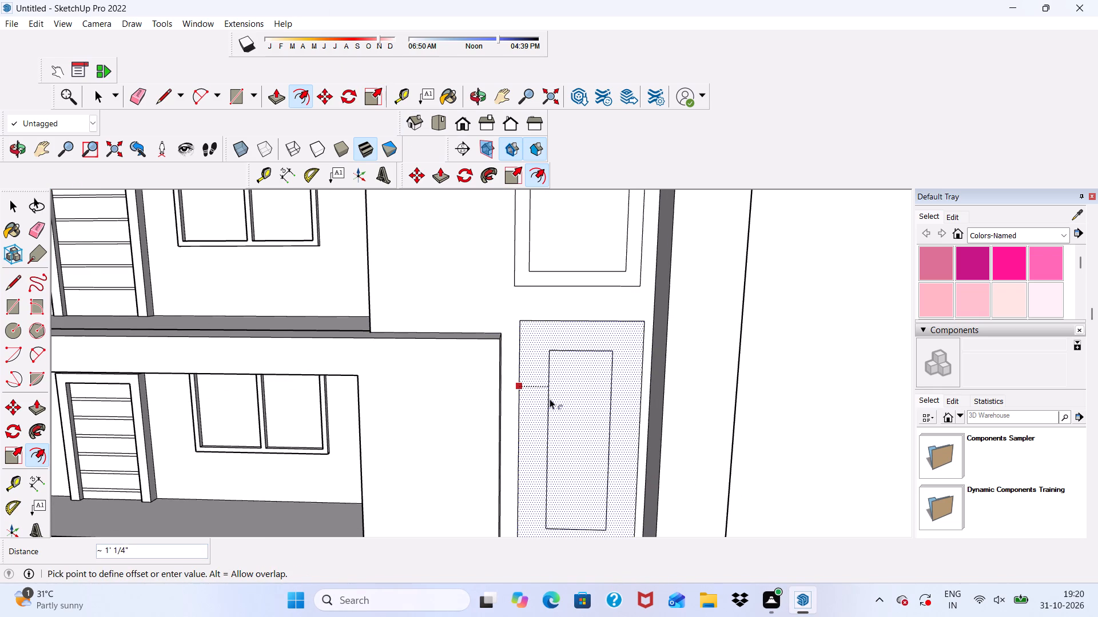
pyautogui.press('6')
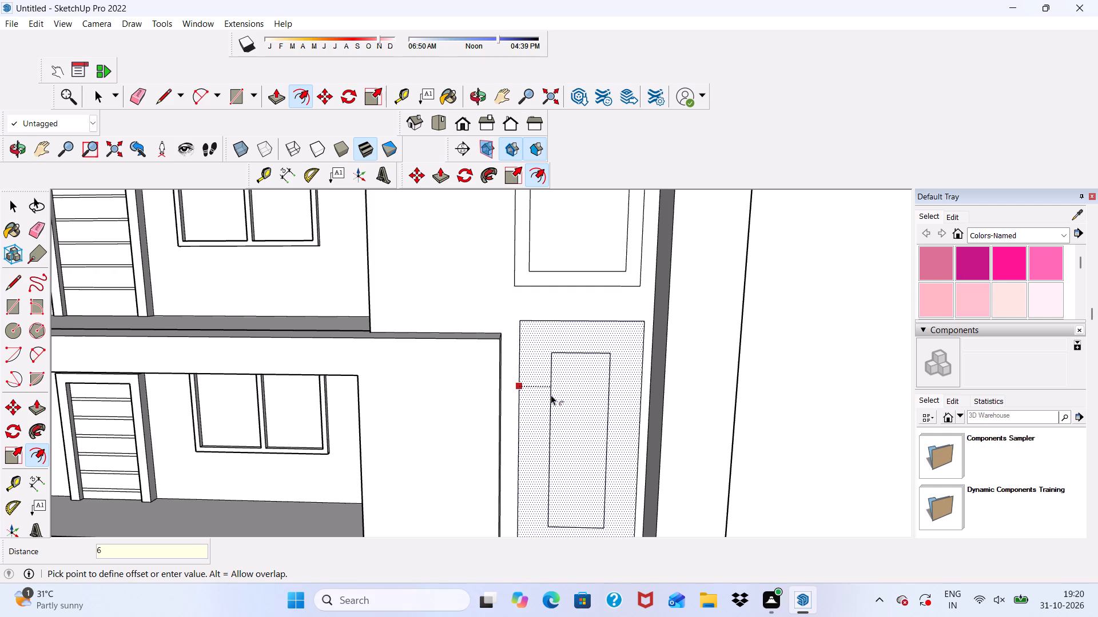
pyautogui.hotkey('shift', '"')
pyautogui.press('Return')
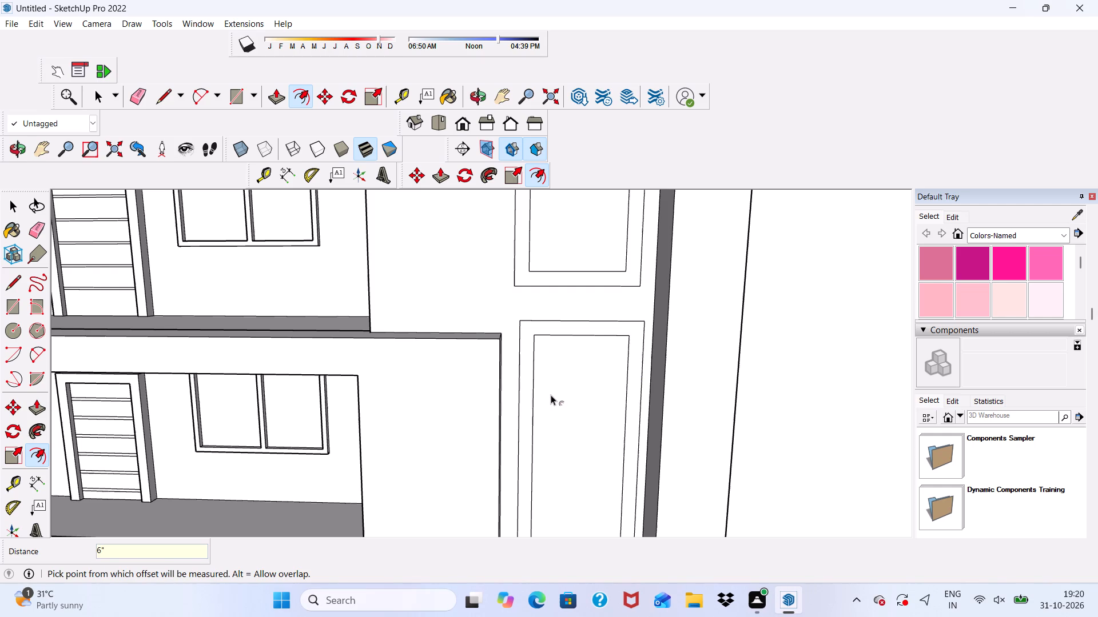
pyautogui.press('space')
# Extrude the border of the top-storey tall window outward 3" to make a raised frame.
pyautogui.scroll(-5, 547, 398)
pyautogui.scroll(18, 558, 418)
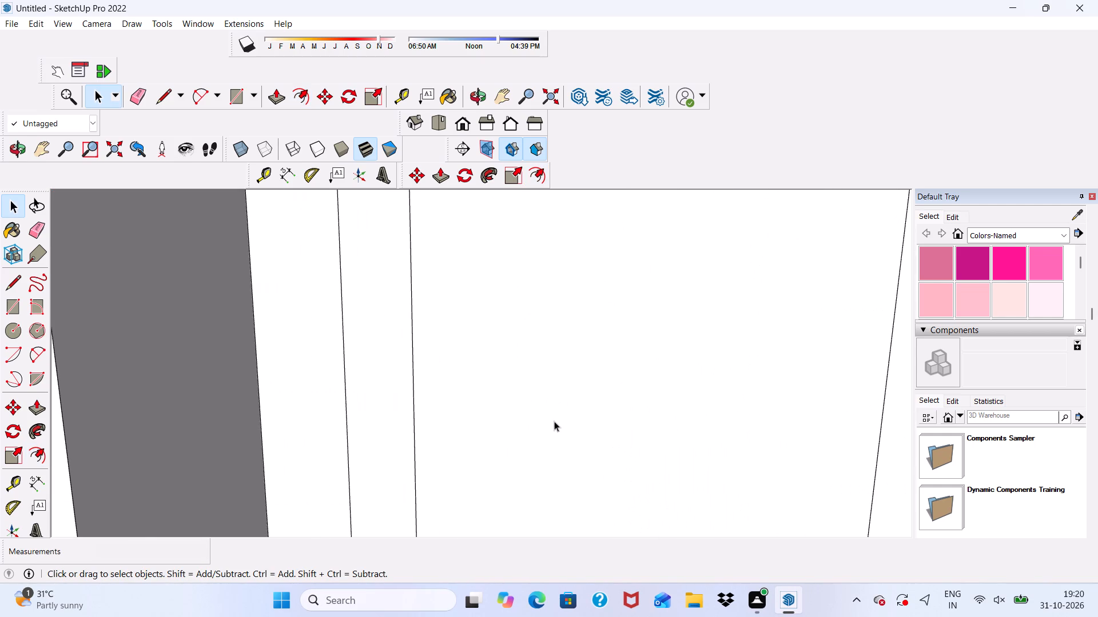
pyautogui.scroll(-12, 554, 421)
pyautogui.scroll(2, 498, 396)
pyautogui.scroll(-6, 499, 395)
pyautogui.scroll(-11, 543, 263)
pyautogui.moveTo(532, 410); pyautogui.dragTo(536, 356, button='middle')
pyautogui.moveTo(538, 348); pyautogui.dragTo(534, 371, button='middle')
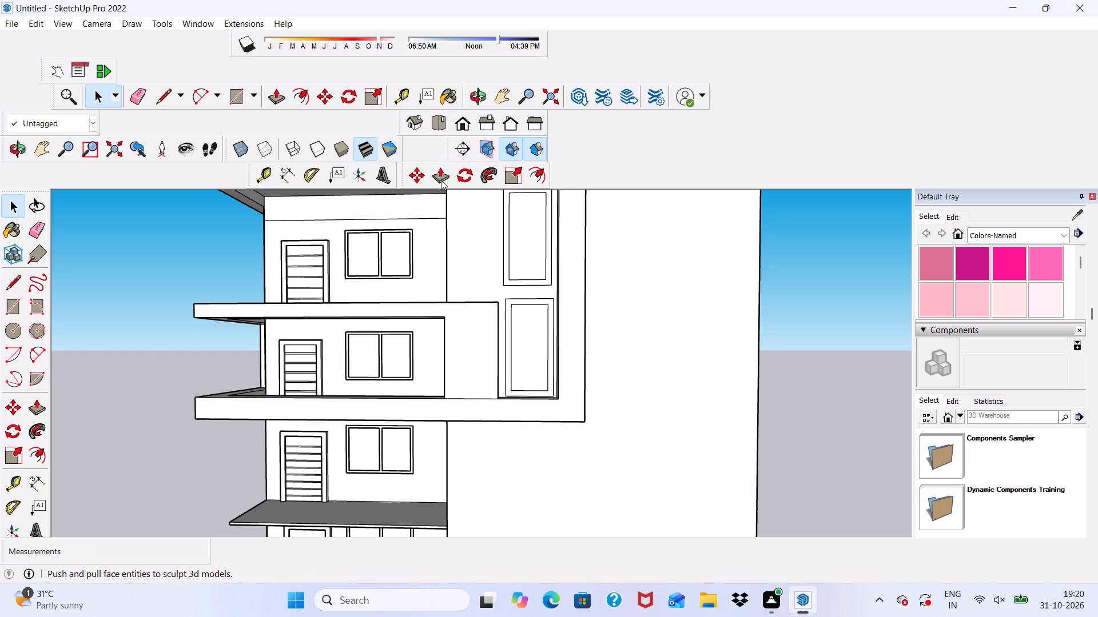
pyautogui.click(443, 170)
pyautogui.scroll(11, 519, 308)
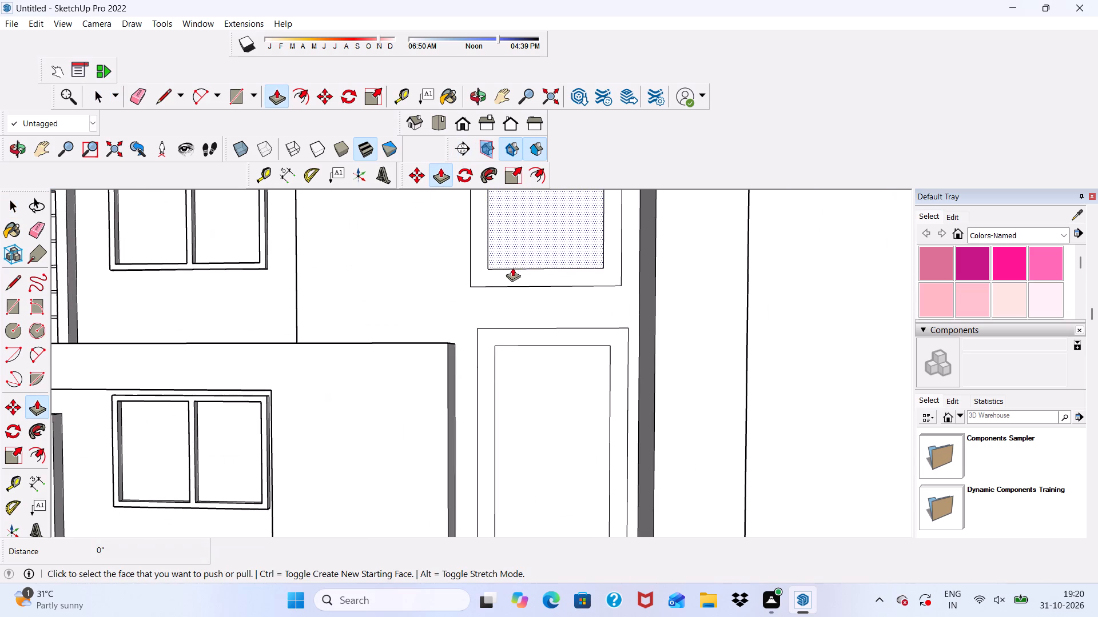
pyautogui.click(510, 274)
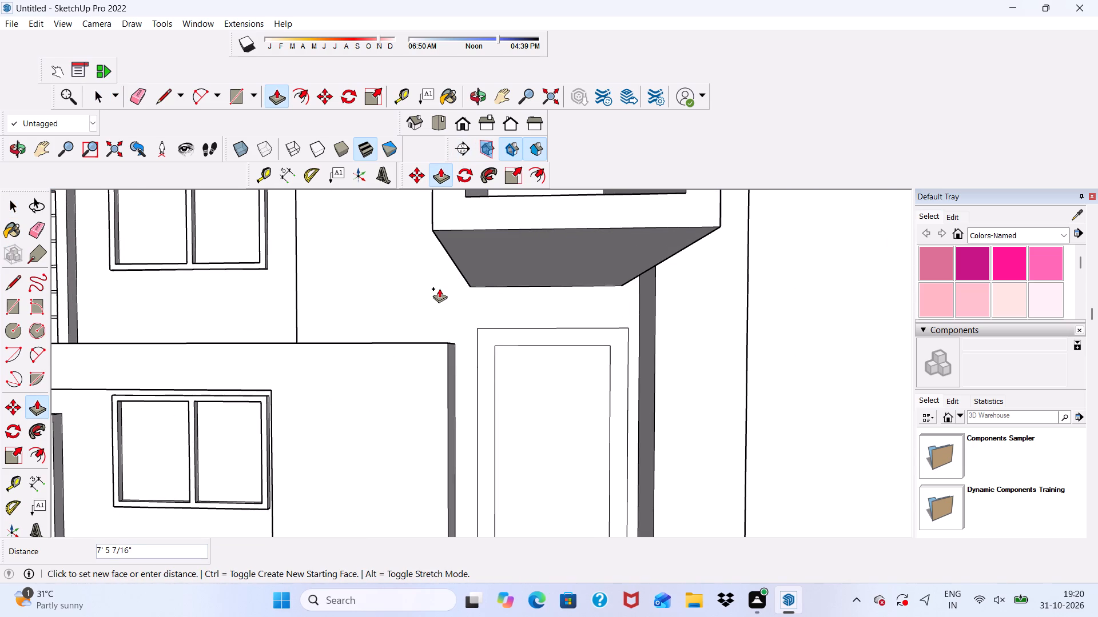
pyautogui.press('3')
pyautogui.hotkey('shift', '"')
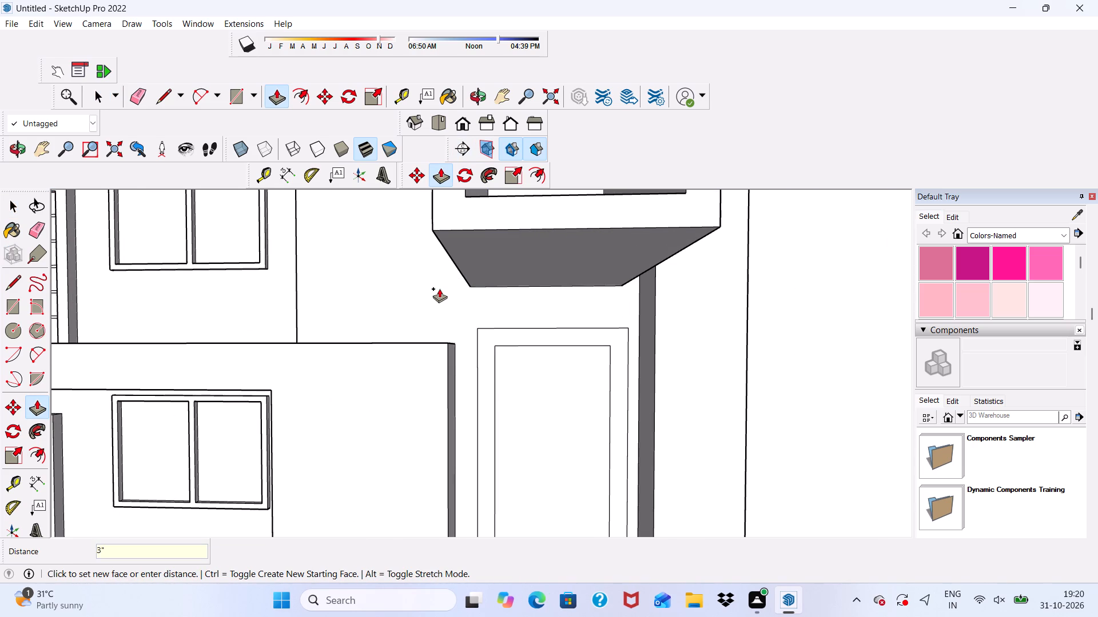
pyautogui.press('Return')
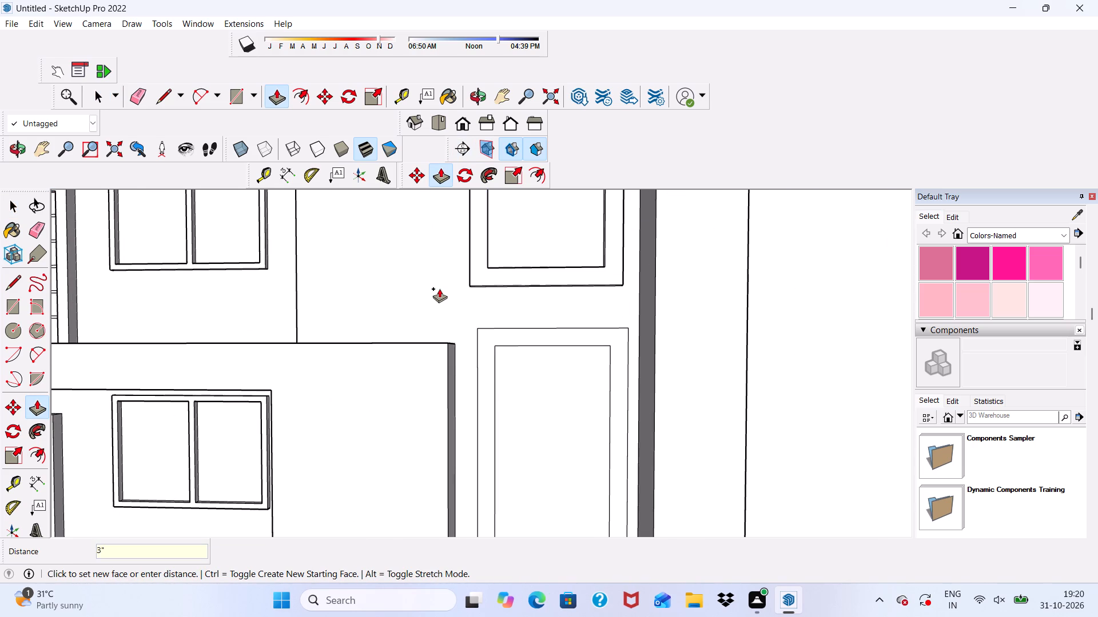
pyautogui.press('space')
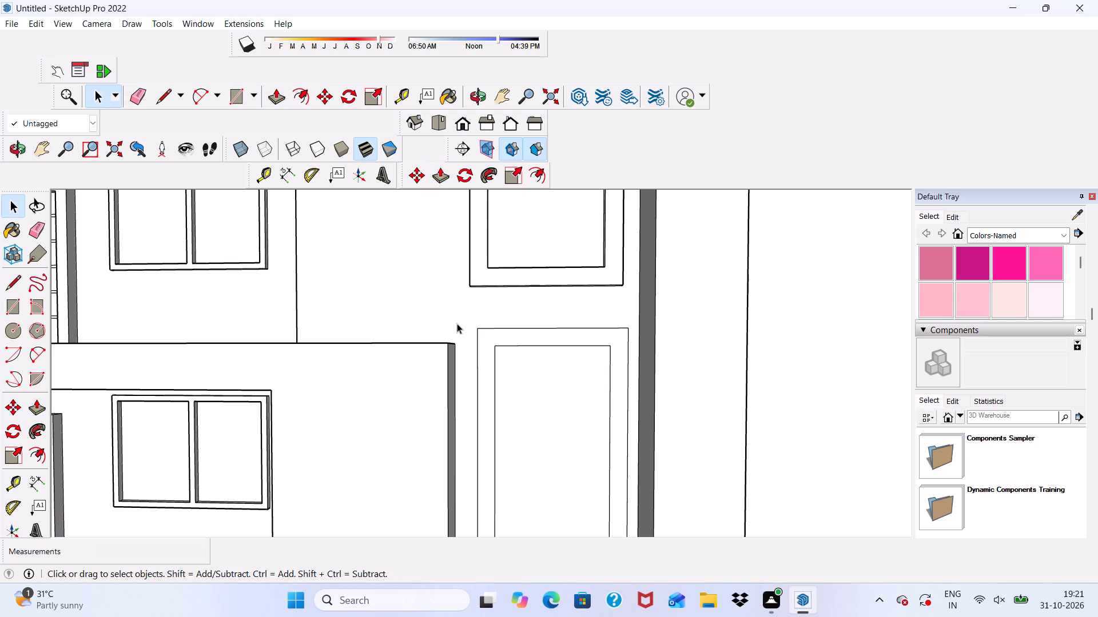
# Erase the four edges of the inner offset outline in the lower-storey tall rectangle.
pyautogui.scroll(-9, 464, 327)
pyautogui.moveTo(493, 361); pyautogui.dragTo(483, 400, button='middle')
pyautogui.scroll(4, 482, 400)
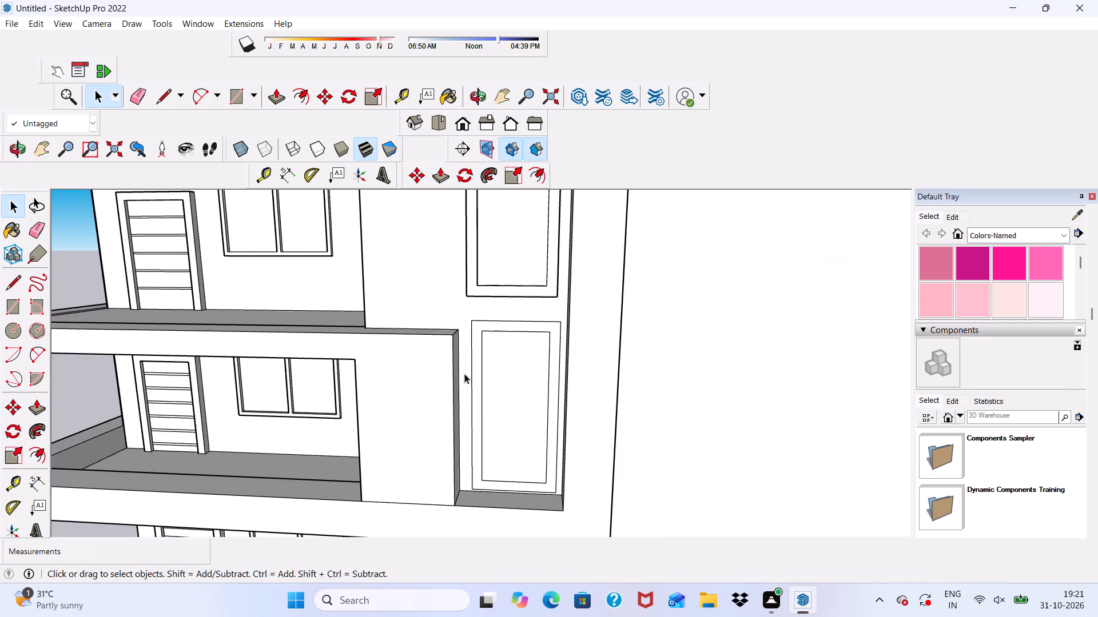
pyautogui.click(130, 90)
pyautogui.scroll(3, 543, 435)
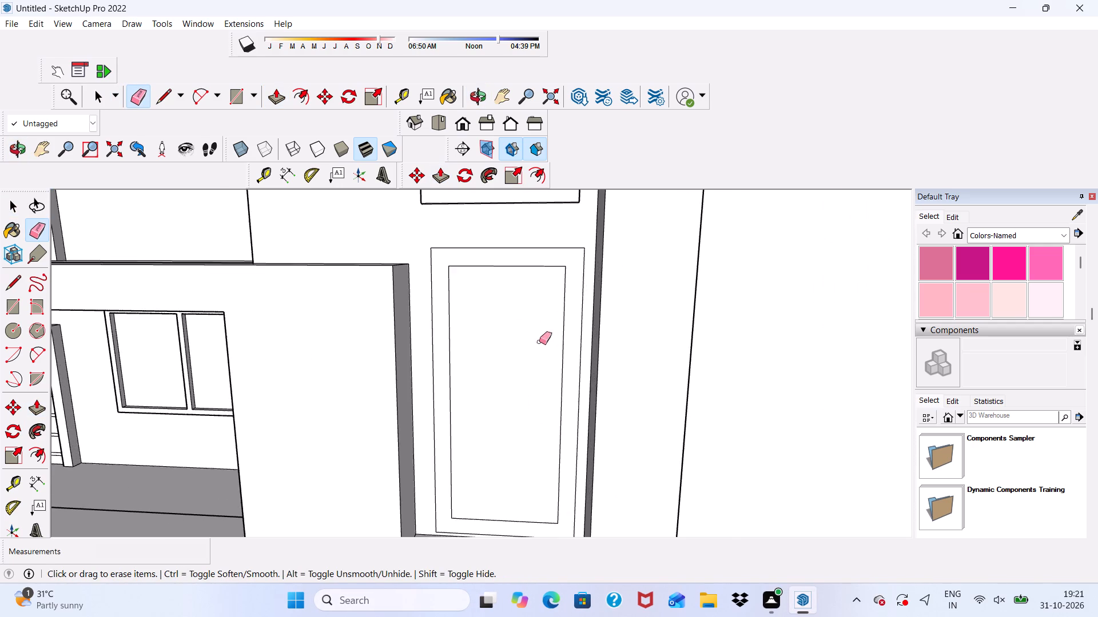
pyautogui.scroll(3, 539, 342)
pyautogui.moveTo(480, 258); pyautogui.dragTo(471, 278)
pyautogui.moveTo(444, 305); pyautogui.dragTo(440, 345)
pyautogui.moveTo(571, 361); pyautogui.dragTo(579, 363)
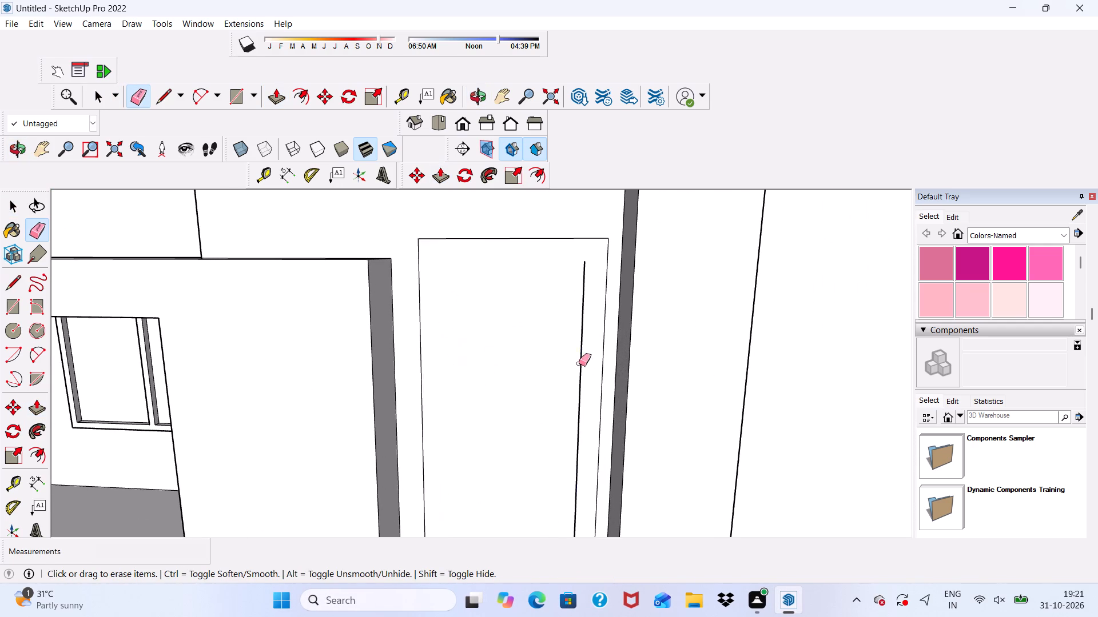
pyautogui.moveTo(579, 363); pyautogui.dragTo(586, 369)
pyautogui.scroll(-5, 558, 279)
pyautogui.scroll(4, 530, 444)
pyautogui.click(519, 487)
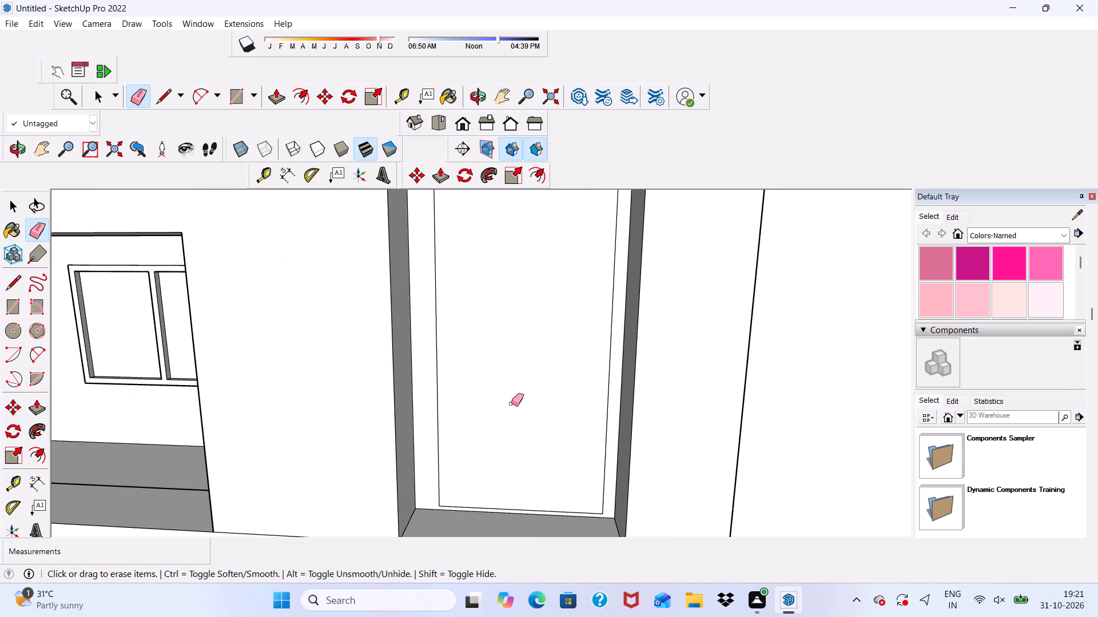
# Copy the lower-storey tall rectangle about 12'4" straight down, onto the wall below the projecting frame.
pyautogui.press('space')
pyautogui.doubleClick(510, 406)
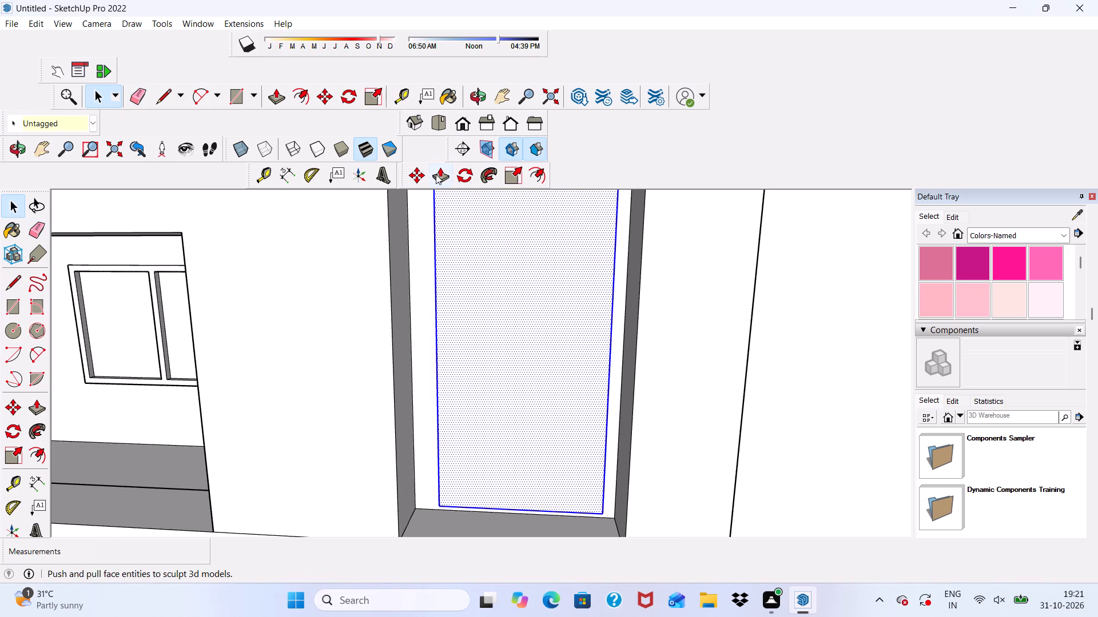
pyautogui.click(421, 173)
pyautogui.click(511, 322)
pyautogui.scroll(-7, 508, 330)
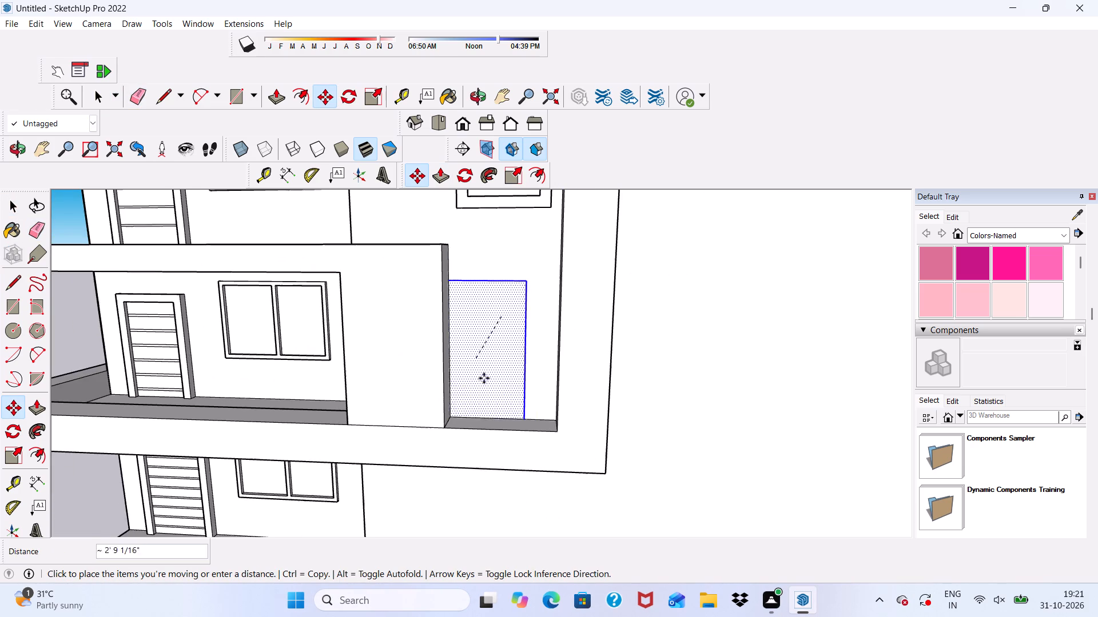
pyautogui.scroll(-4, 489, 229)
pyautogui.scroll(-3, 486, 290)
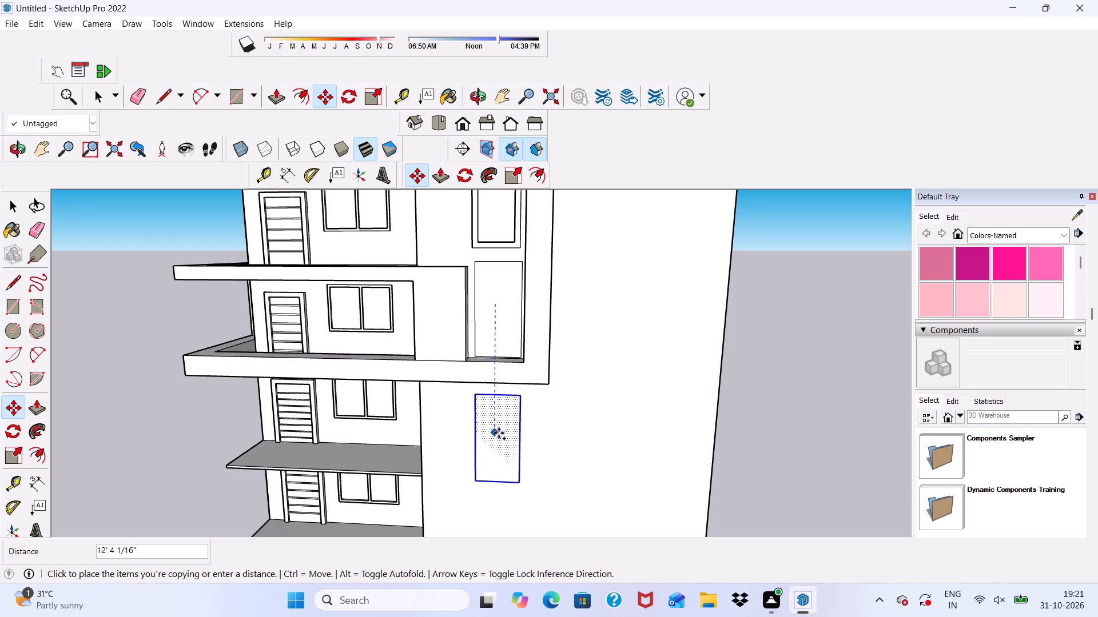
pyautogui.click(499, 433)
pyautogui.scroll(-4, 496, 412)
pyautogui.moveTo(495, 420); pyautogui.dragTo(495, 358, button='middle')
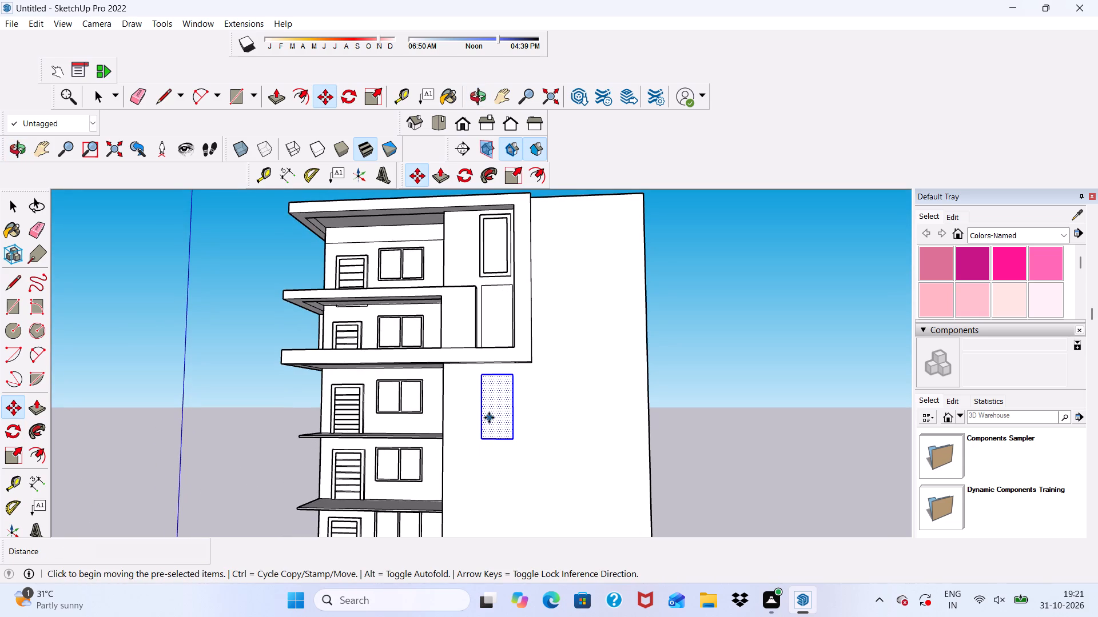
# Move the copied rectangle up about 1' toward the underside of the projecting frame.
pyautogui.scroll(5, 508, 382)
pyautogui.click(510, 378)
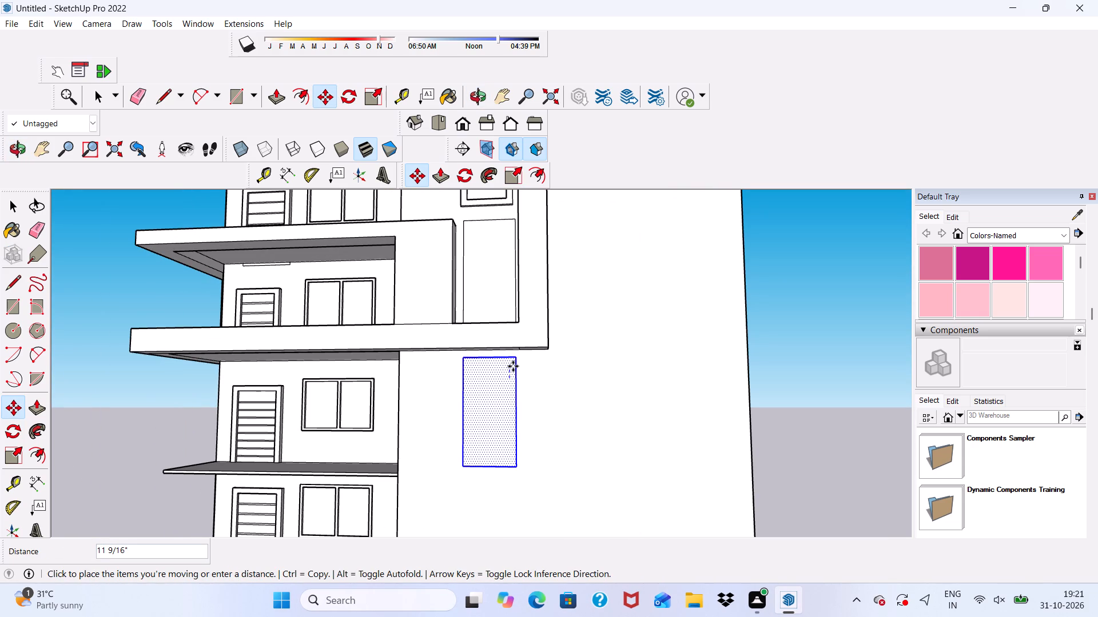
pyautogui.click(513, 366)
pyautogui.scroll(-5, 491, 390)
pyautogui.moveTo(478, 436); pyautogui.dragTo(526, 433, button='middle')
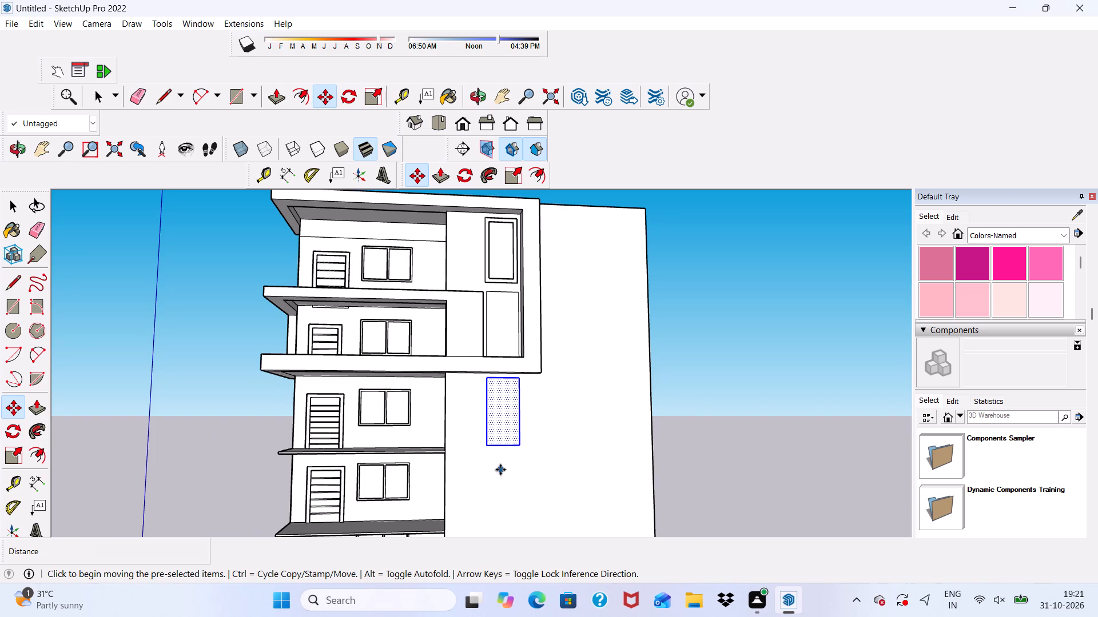
# Undo the rectangle copy, the erased outline and all earlier tall-window work, back to a blank wall inside the projecting frame.
pyautogui.hotkey('ctrl', 'z')
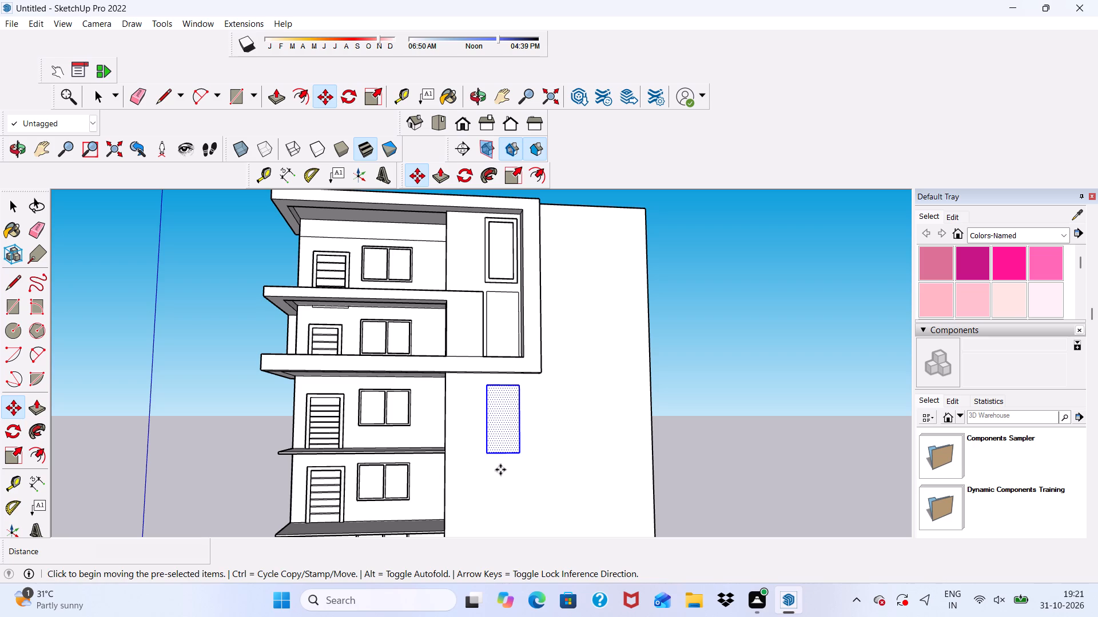
pyautogui.hotkey('ctrl', 'z')
pyautogui.hotkey('ctrl', 'z')
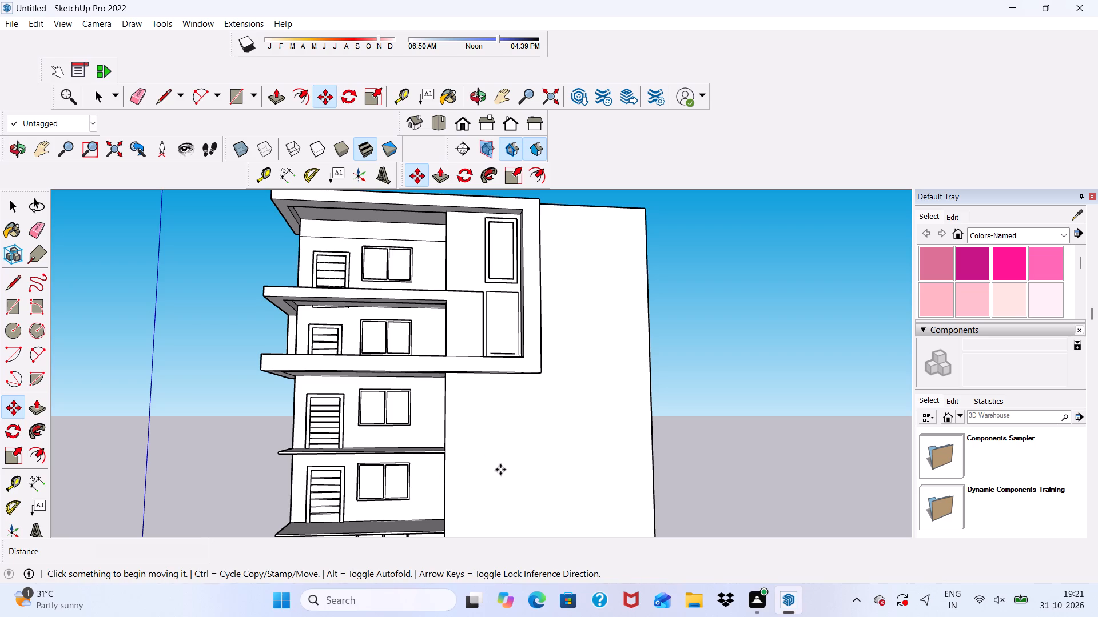
pyautogui.hotkey('ctrl', 'z')
pyautogui.hotkey('ctrl', 'z')
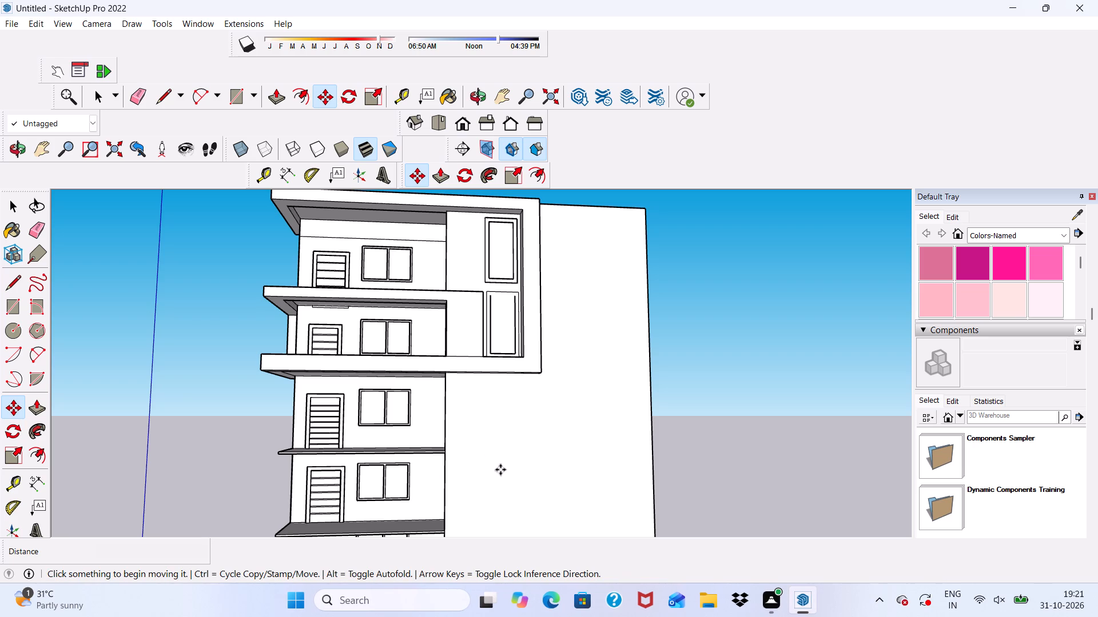
pyautogui.hotkey('ctrl', 'z')
pyautogui.keyDown('ctrl'); pyautogui.click(500, 470); pyautogui.keyUp('ctrl')
pyautogui.hotkey('ctrl', 'z')
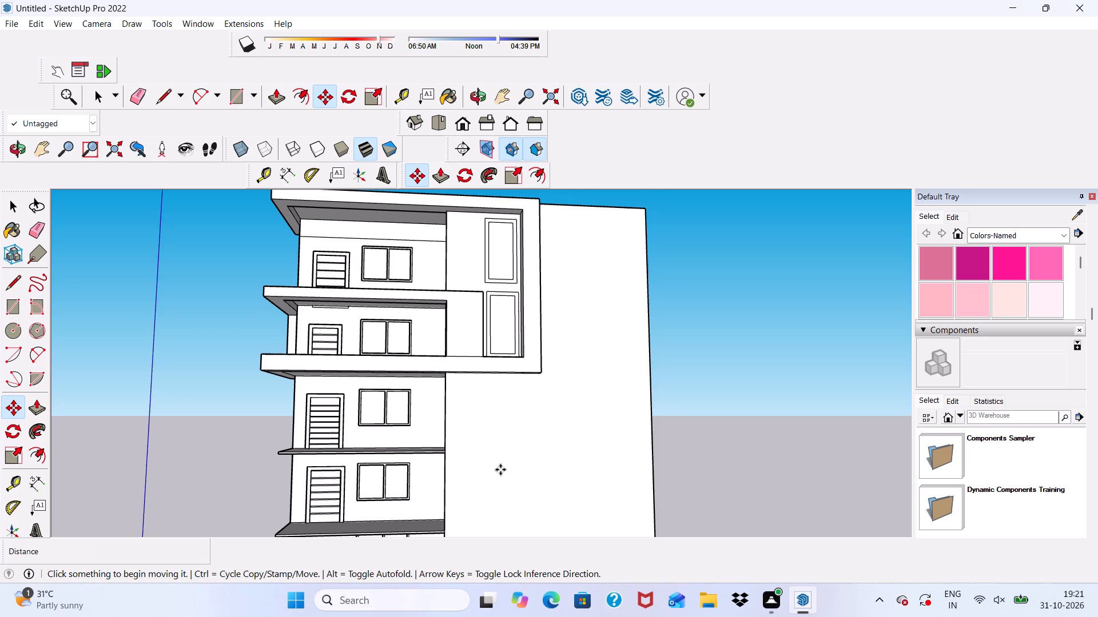
pyautogui.hotkey('ctrl', 'z')
pyautogui.hotkey('ctrl', 'z')
pyautogui.click(500, 470)
pyautogui.hotkey('ctrl', 'z')
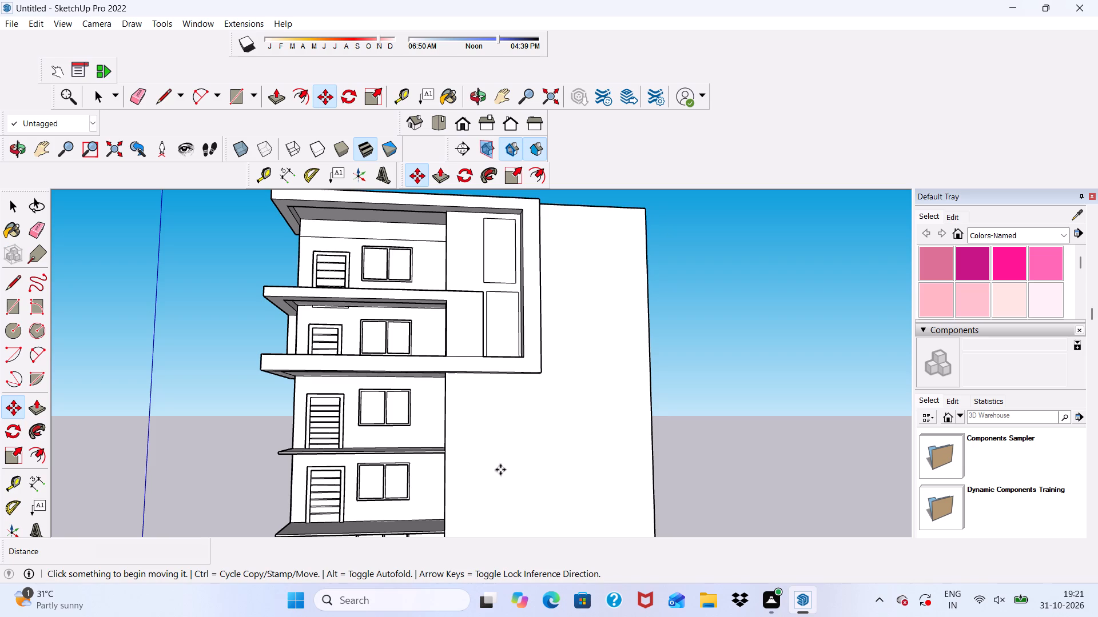
pyautogui.hotkey('ctrl', 'z')
pyautogui.hotkey('ctrl', 'z')
pyautogui.click(500, 470)
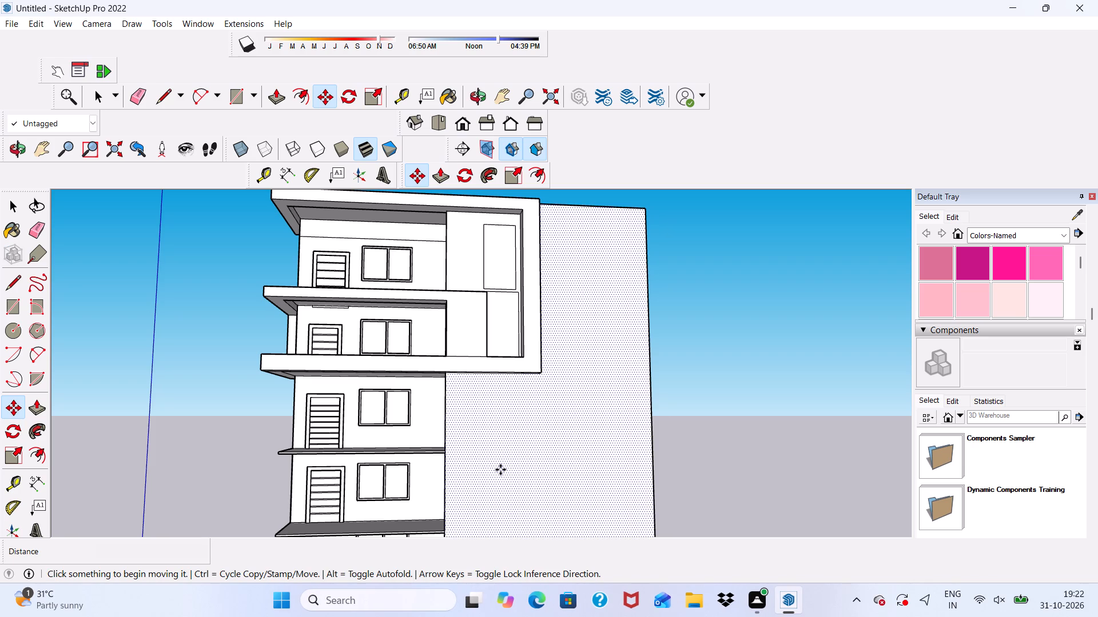
pyautogui.hotkey('ctrl', 'z')
pyautogui.click(500, 470)
pyautogui.hotkey('ctrl', 'z')
pyautogui.press('space')
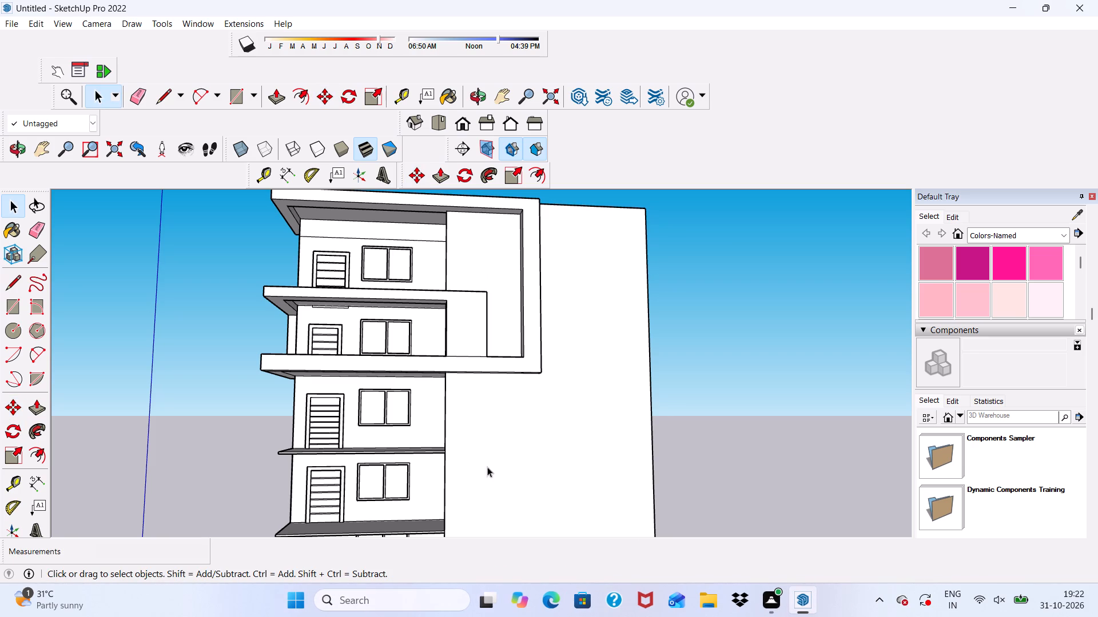
# Draw an upright rectangle about 3'6" wide and 6'4" tall on the top-storey wall inside the projecting frame.
pyautogui.click(238, 95)
pyautogui.scroll(5, 501, 211)
pyautogui.scroll(-4, 498, 199)
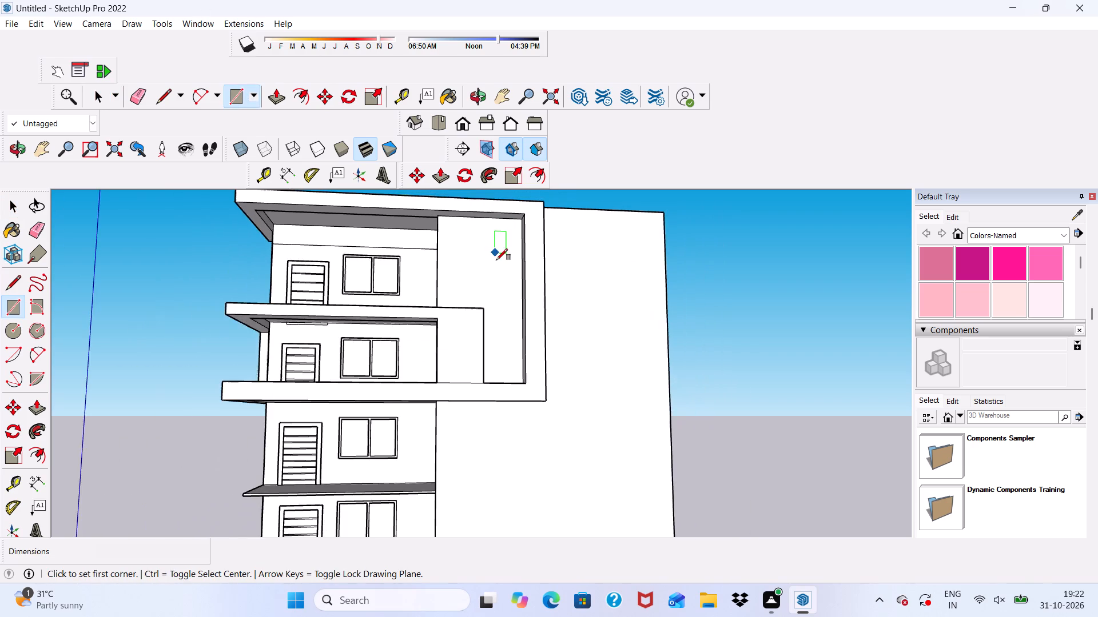
pyautogui.moveTo(496, 260); pyautogui.dragTo(476, 288, button='middle')
pyautogui.scroll(5, 492, 247)
pyautogui.moveTo(493, 231); pyautogui.dragTo(507, 205, button='middle')
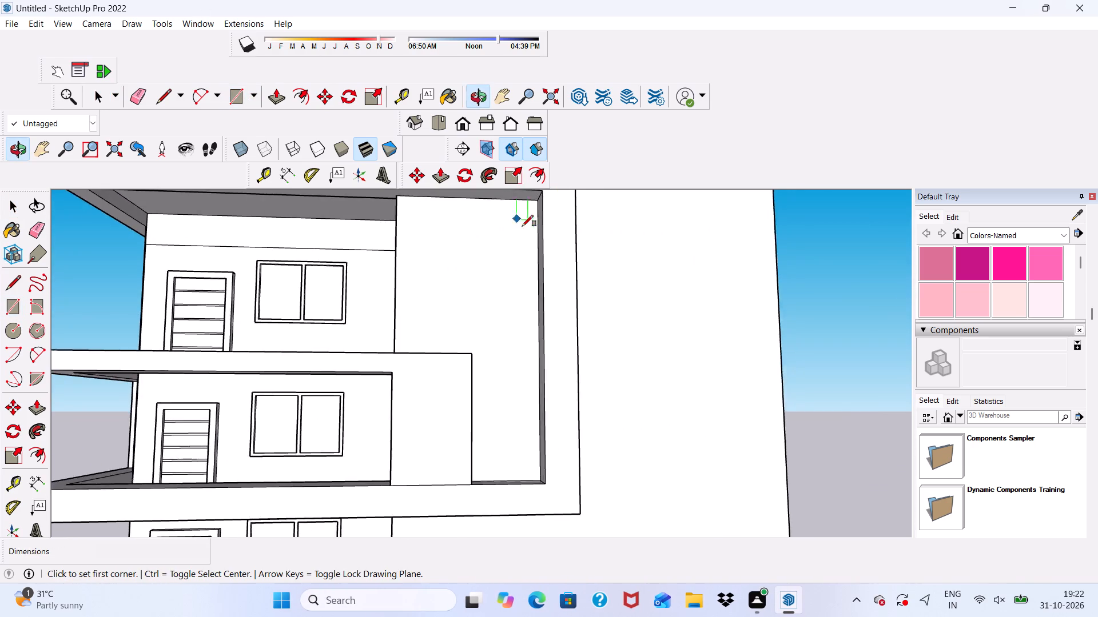
pyautogui.scroll(3, 523, 227)
pyautogui.scroll(-5, 523, 214)
pyautogui.scroll(3, 522, 224)
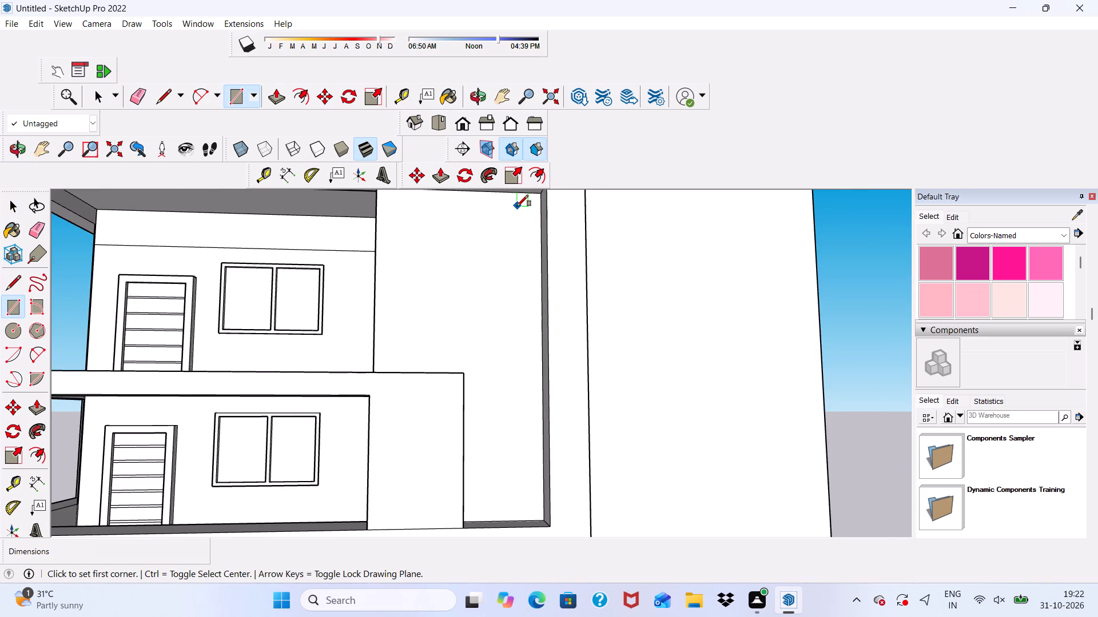
pyautogui.click(517, 206)
pyautogui.scroll(3, 482, 250)
pyautogui.scroll(-4, 479, 251)
pyautogui.scroll(3, 473, 333)
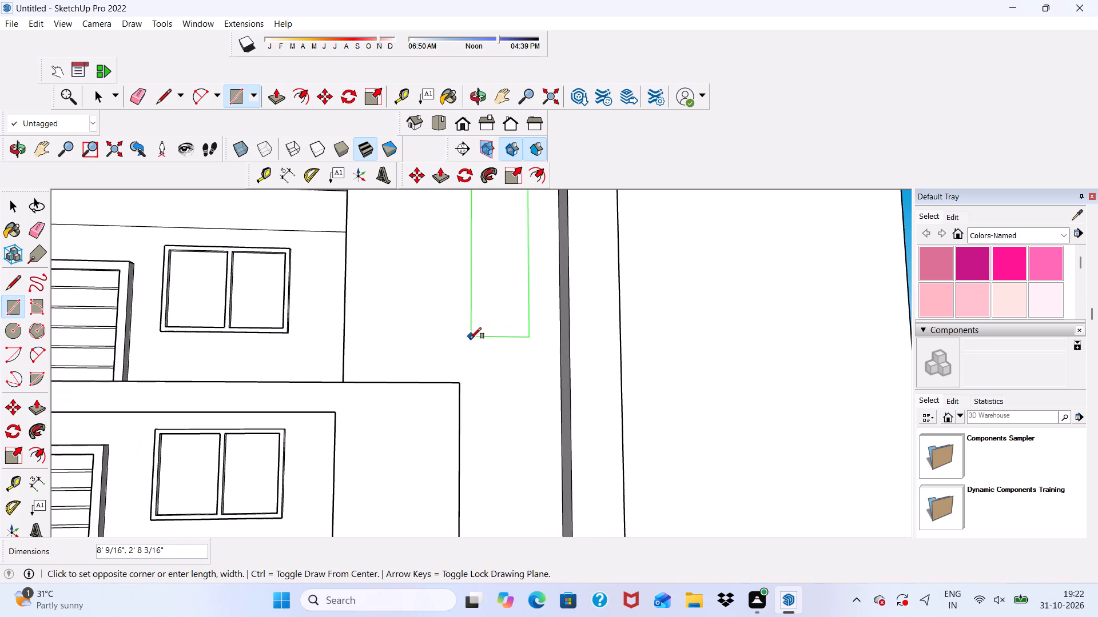
pyautogui.click(454, 306)
pyautogui.scroll(-10, 454, 297)
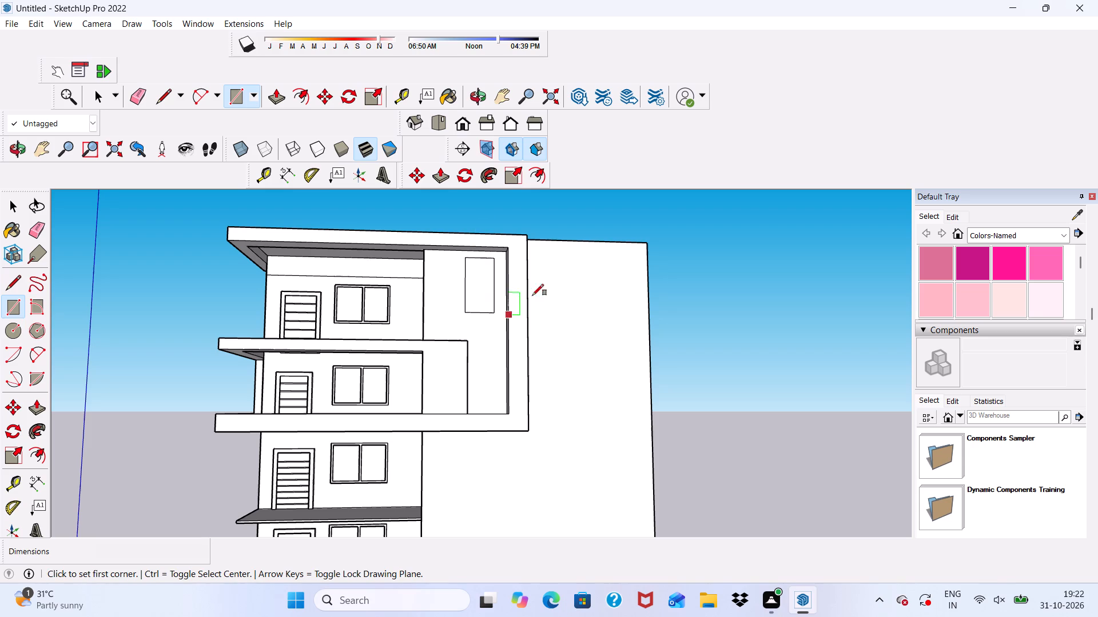
# Copy the top-storey rectangle about 11' down onto the narrow wall strip of the storey below.
pyautogui.press('space')
pyautogui.scroll(3, 517, 314)
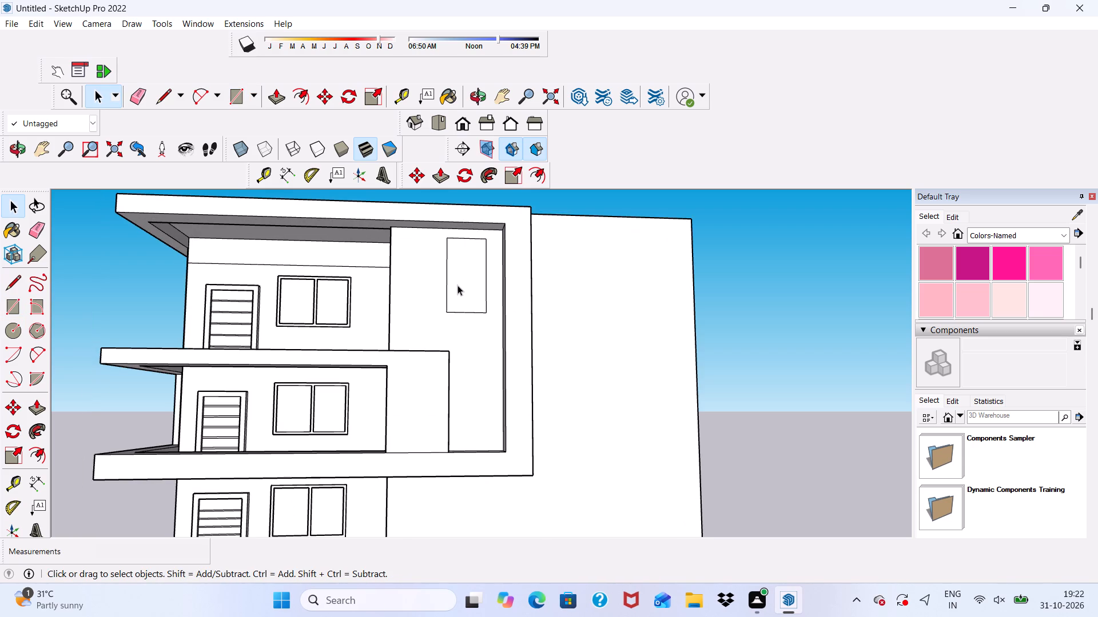
pyautogui.doubleClick(457, 285)
pyautogui.click(418, 182)
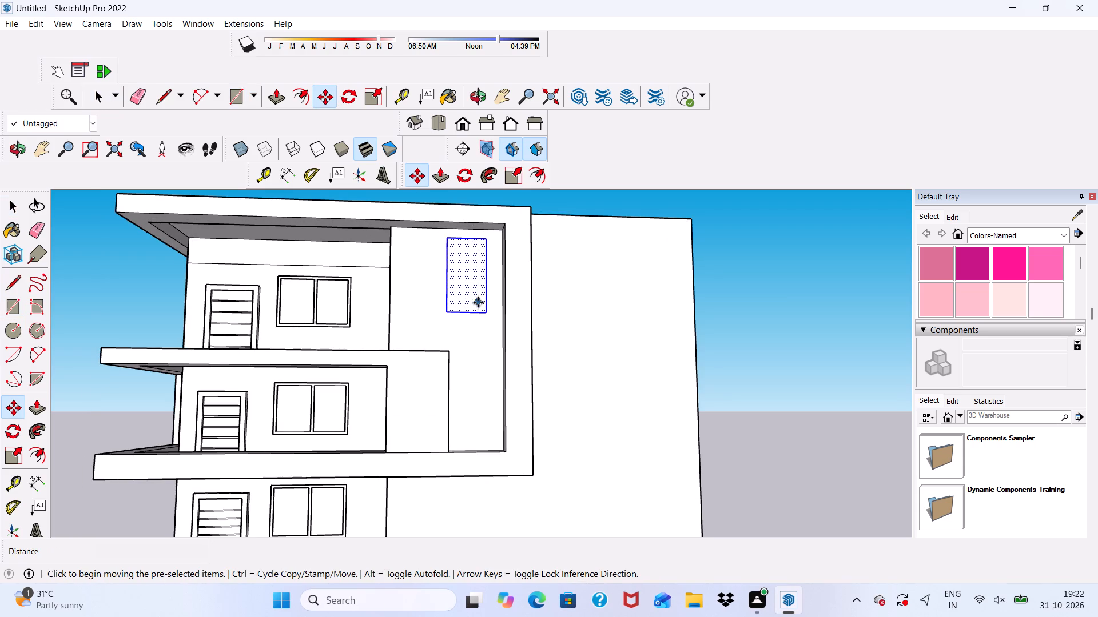
pyautogui.click(475, 305)
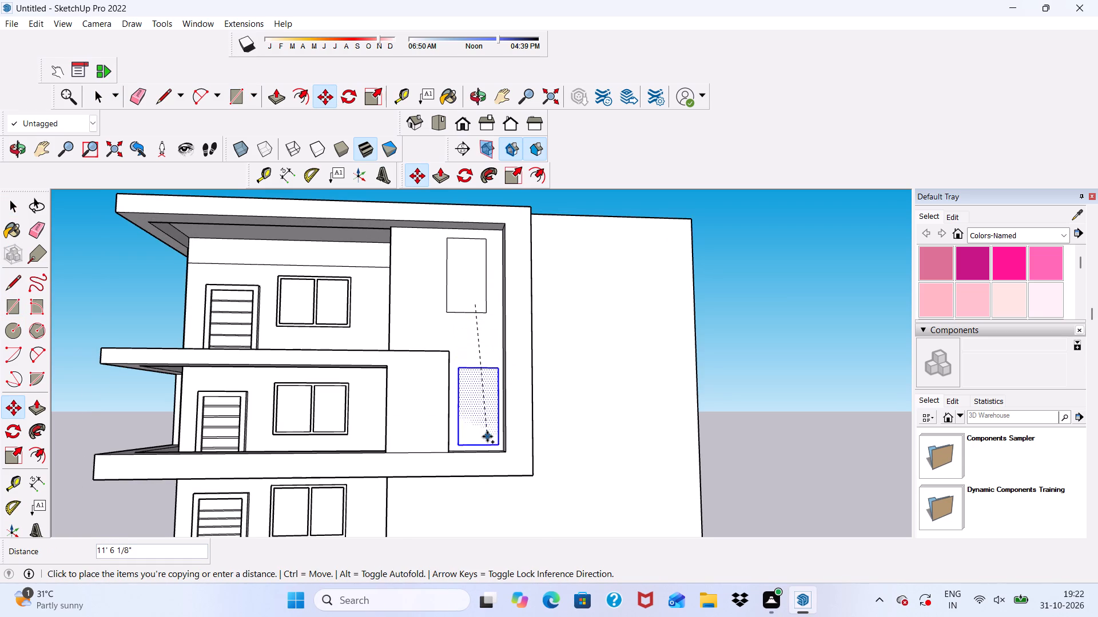
pyautogui.click(486, 429)
pyautogui.press('space')
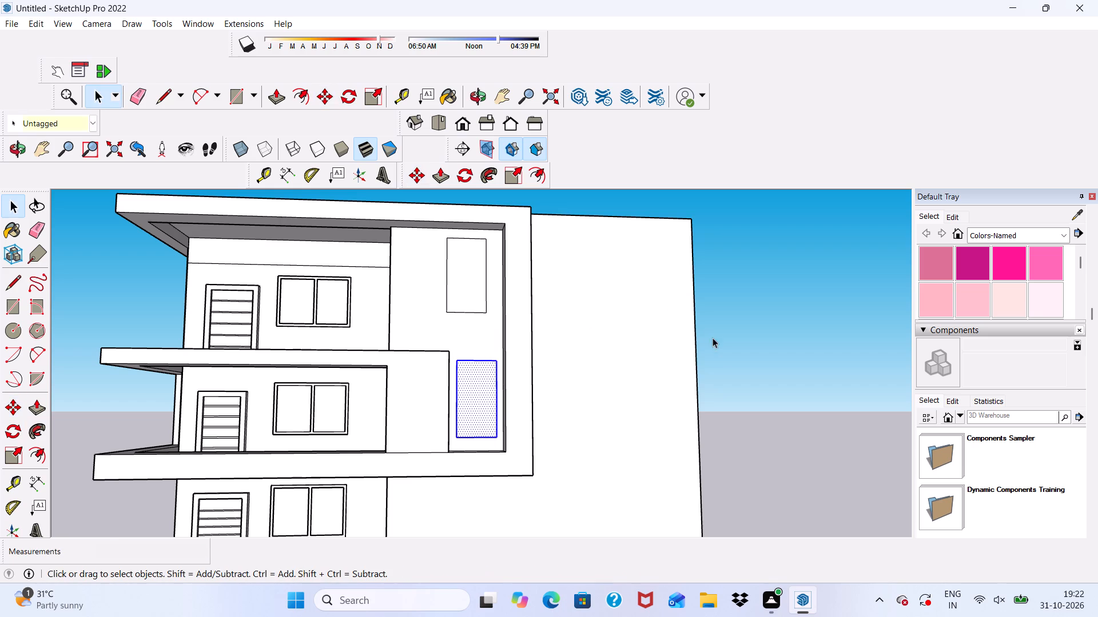
pyautogui.click(723, 348)
# Move the top-storey rectangle about 1'5" down and sideways toward the frame's upright, in line with the lower rectangle.
pyautogui.doubleClick(463, 288)
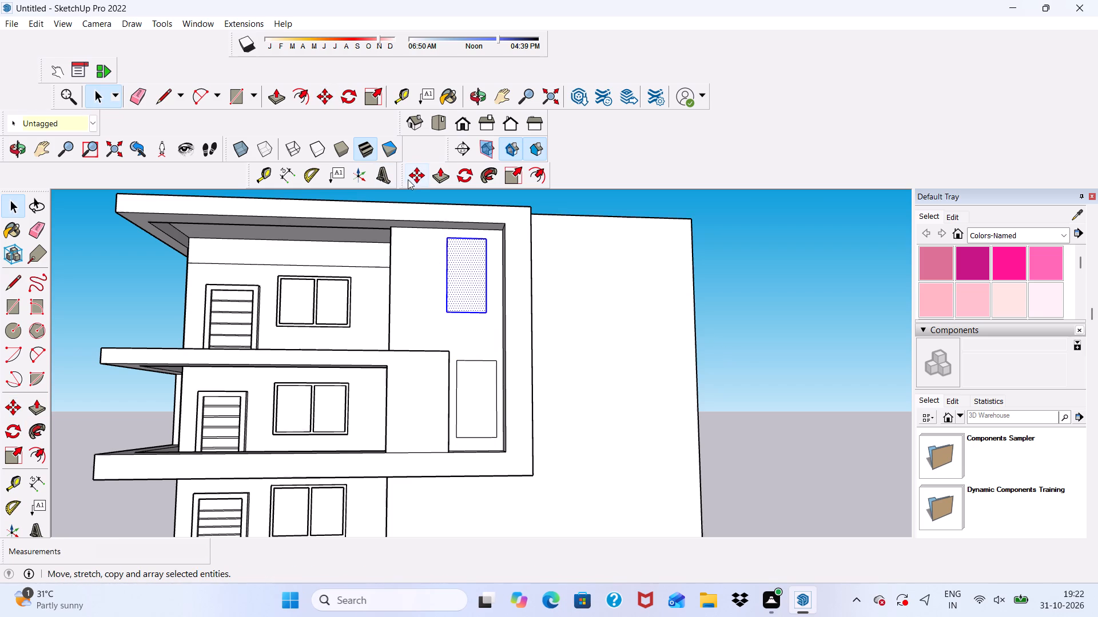
pyautogui.click(411, 175)
pyautogui.click(464, 295)
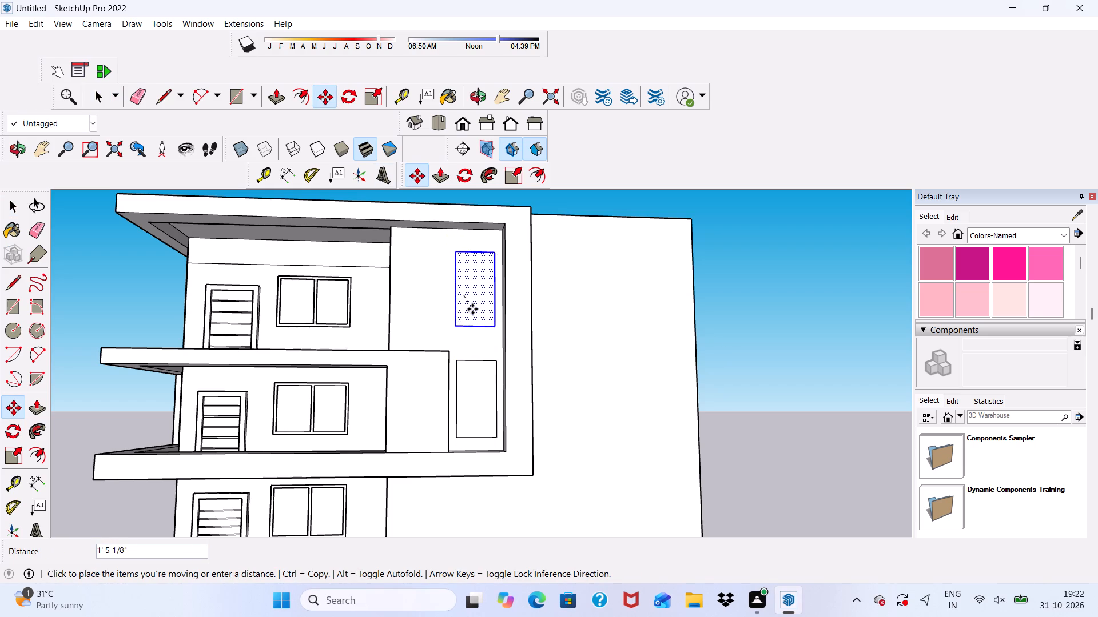
pyautogui.click(472, 309)
pyautogui.scroll(-5, 451, 280)
pyautogui.press('space')
pyautogui.click(681, 340)
# Examine the placement and alignment of the two tall rectangles inside the projecting frame from several angles.
pyautogui.scroll(-4, 584, 303)
pyautogui.scroll(1, 545, 348)
pyautogui.moveTo(545, 348); pyautogui.dragTo(494, 383, button='middle')
pyautogui.scroll(10, 486, 338)
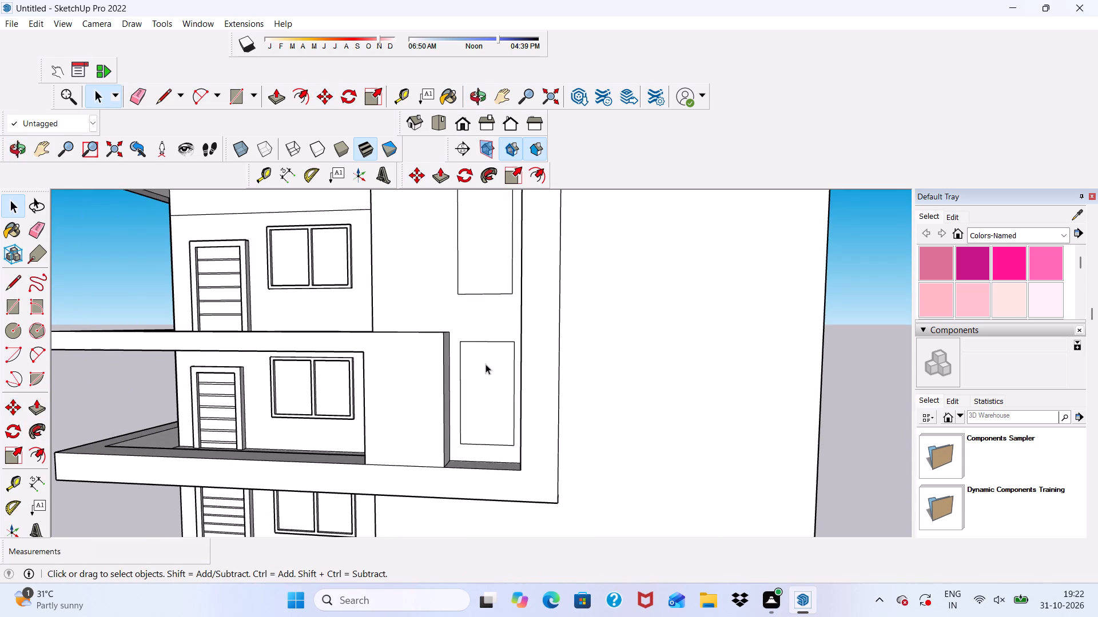
pyautogui.moveTo(486, 364); pyautogui.dragTo(498, 334, button='middle')
pyautogui.moveTo(511, 355); pyautogui.dragTo(519, 397, button='middle')
pyautogui.scroll(2, 508, 361)
pyautogui.scroll(-6, 499, 316)
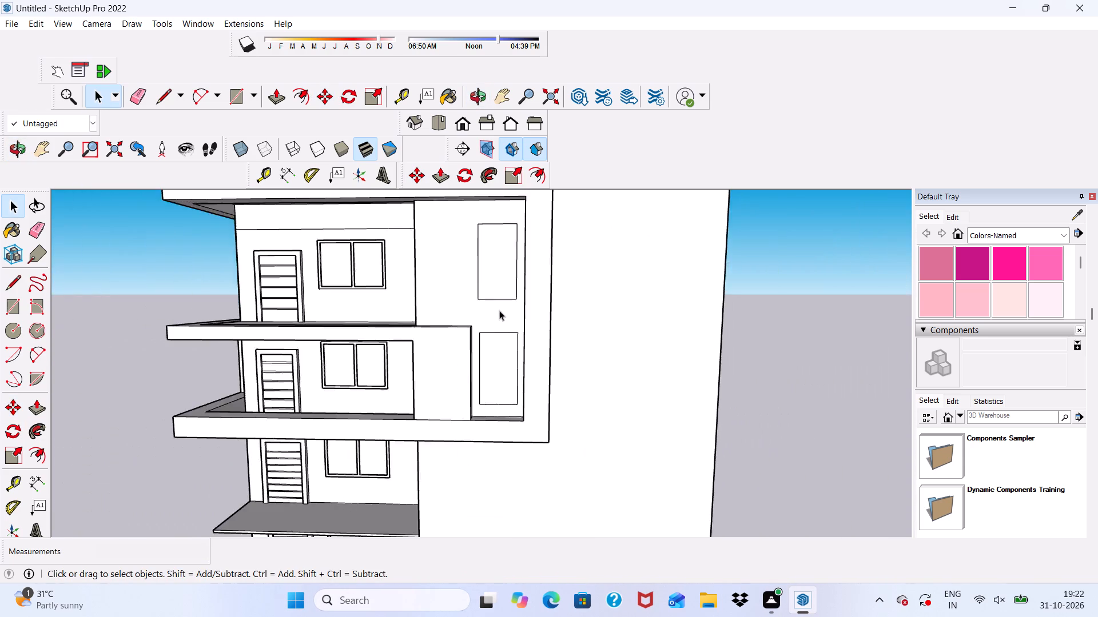
pyautogui.scroll(-4, 499, 310)
pyautogui.moveTo(499, 321); pyautogui.dragTo(470, 340, button='middle')
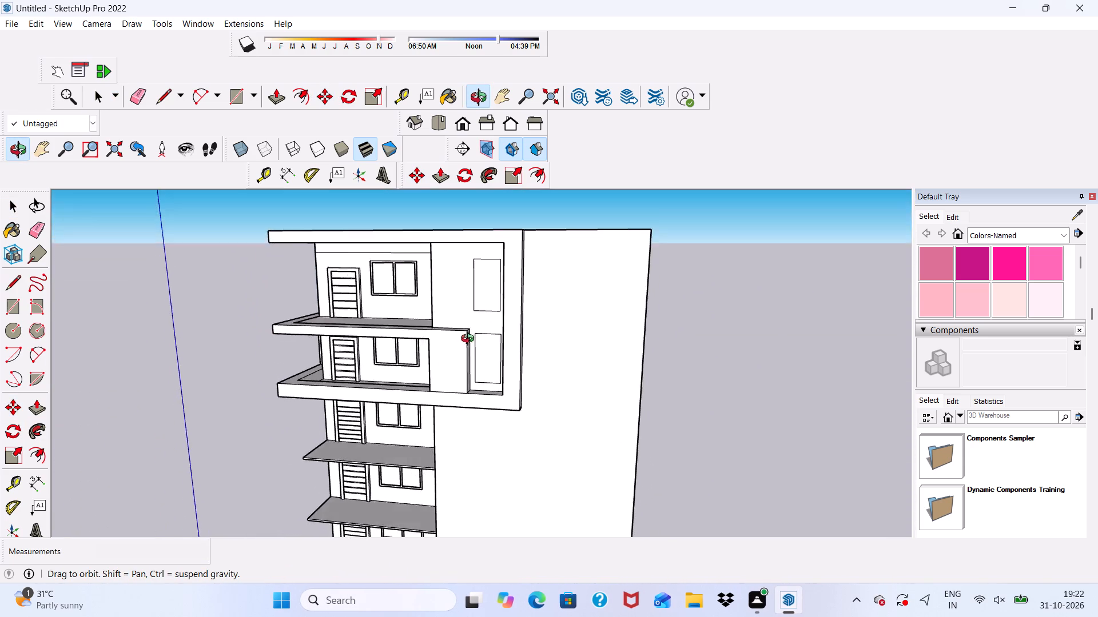
pyautogui.moveTo(470, 340); pyautogui.dragTo(511, 368, button='middle')
pyautogui.scroll(4, 510, 374)
pyautogui.scroll(-5, 500, 319)
pyautogui.moveTo(500, 351); pyautogui.dragTo(496, 281, button='middle')
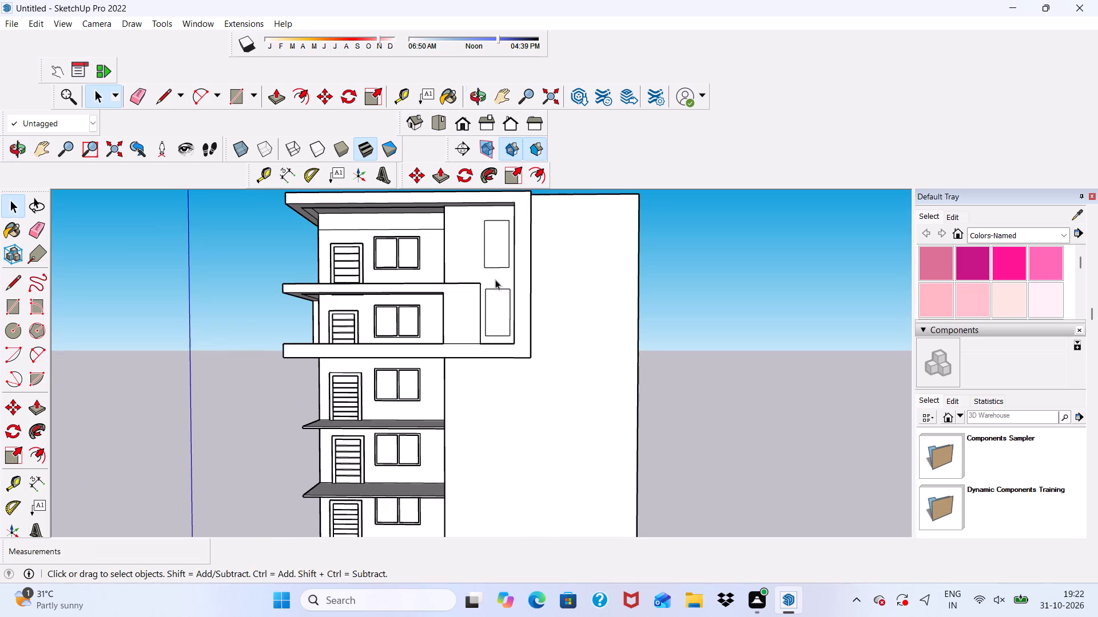
# Offset the outline of the top-storey rectangle inside the projecting frame outward by 6".
pyautogui.click(293, 93)
pyautogui.scroll(3, 504, 211)
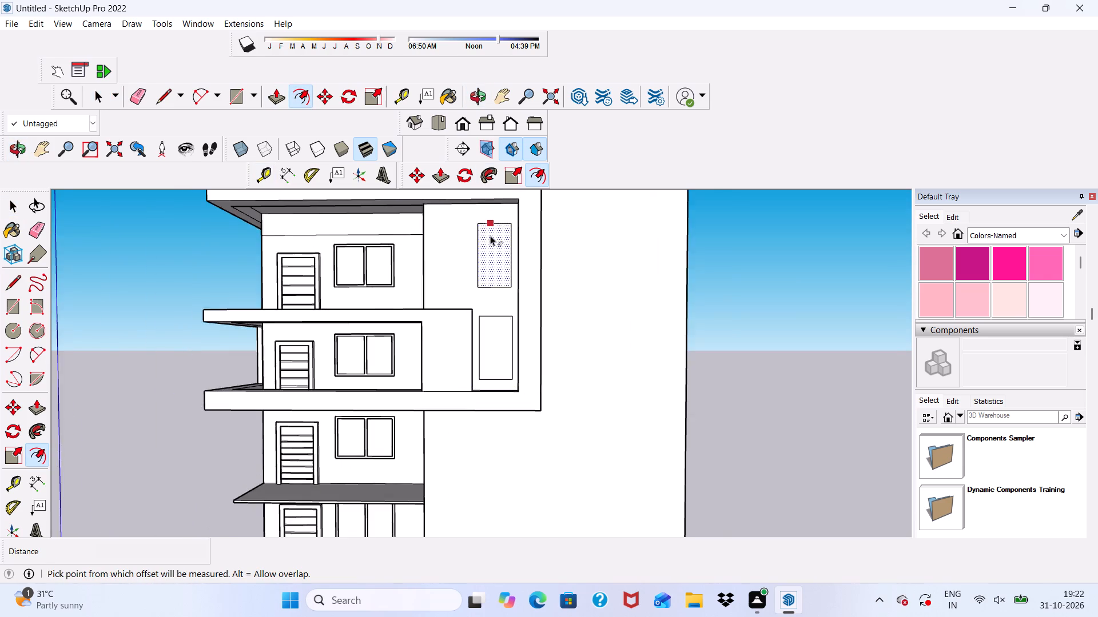
pyautogui.scroll(2, 490, 236)
pyautogui.click(479, 242)
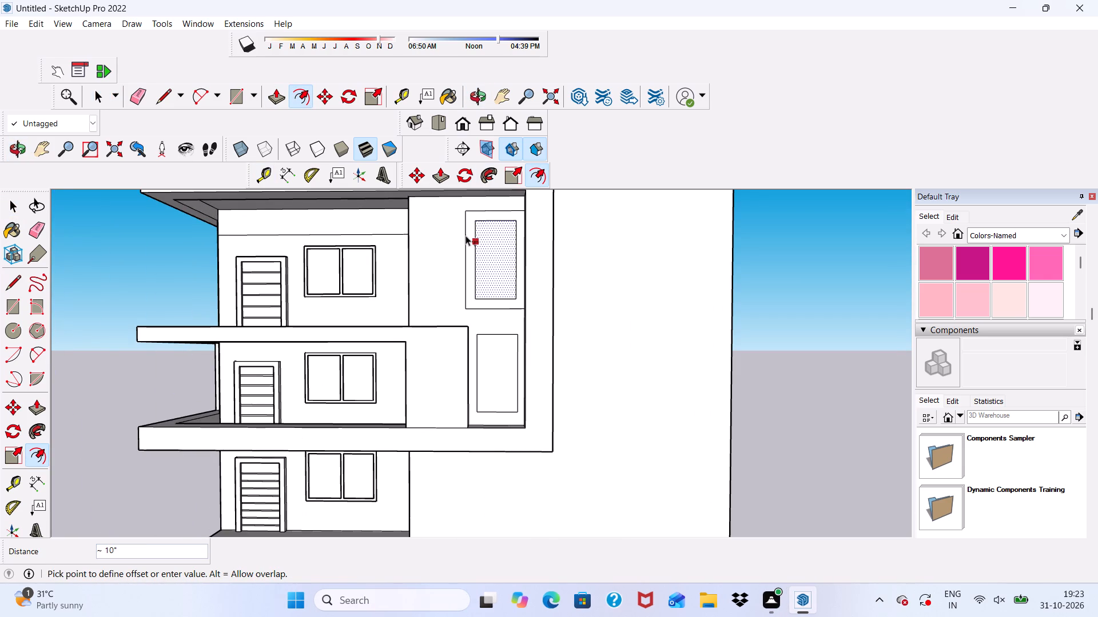
pyautogui.press('3')
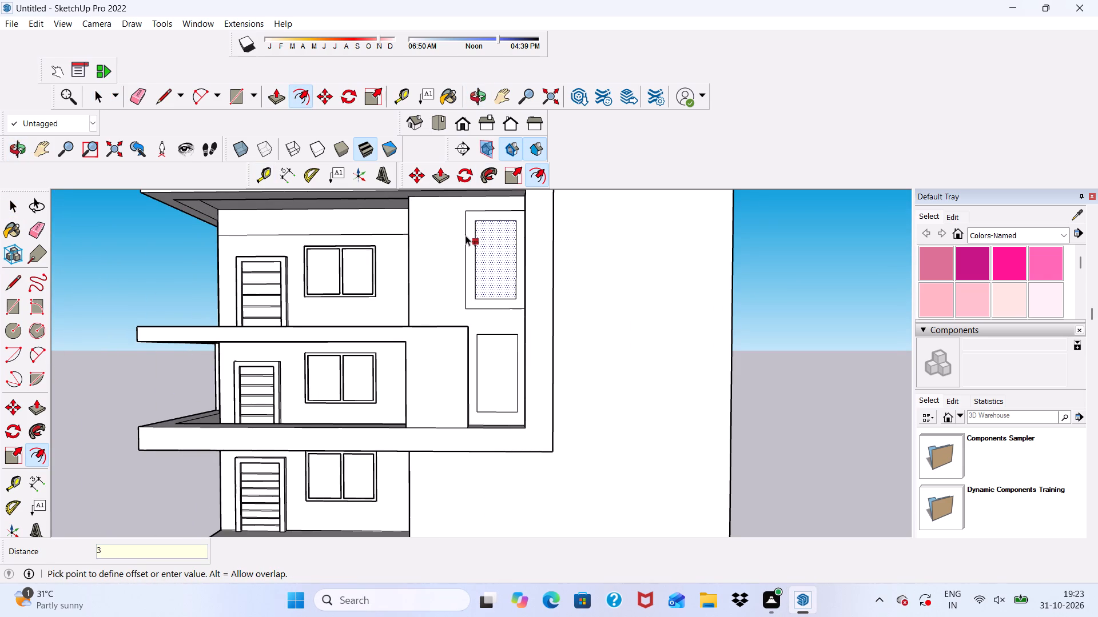
pyautogui.press('BackSpace')
pyautogui.press('4')
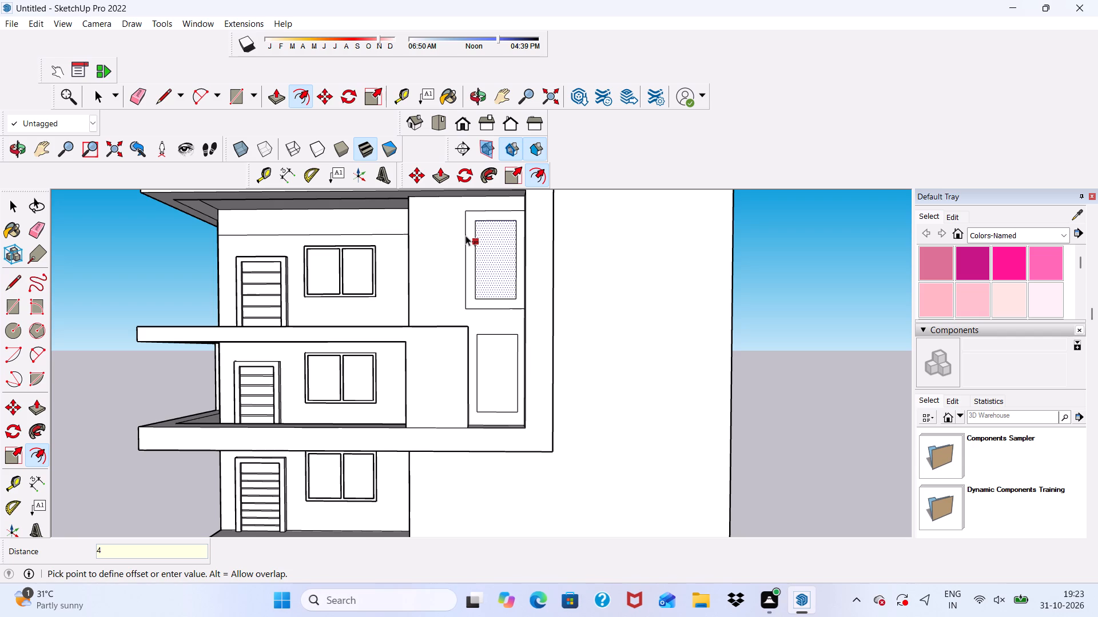
pyautogui.hotkey('shift', '"')
pyautogui.press('BackSpace')
pyautogui.press('BackSpace')
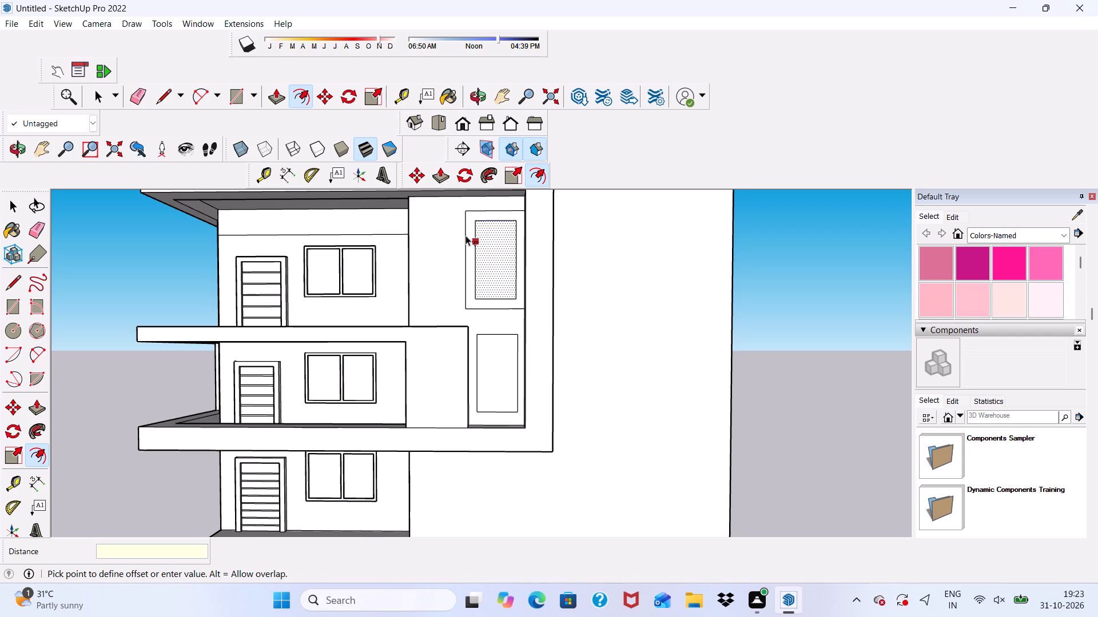
pyautogui.write('6"')
pyautogui.press('Return')
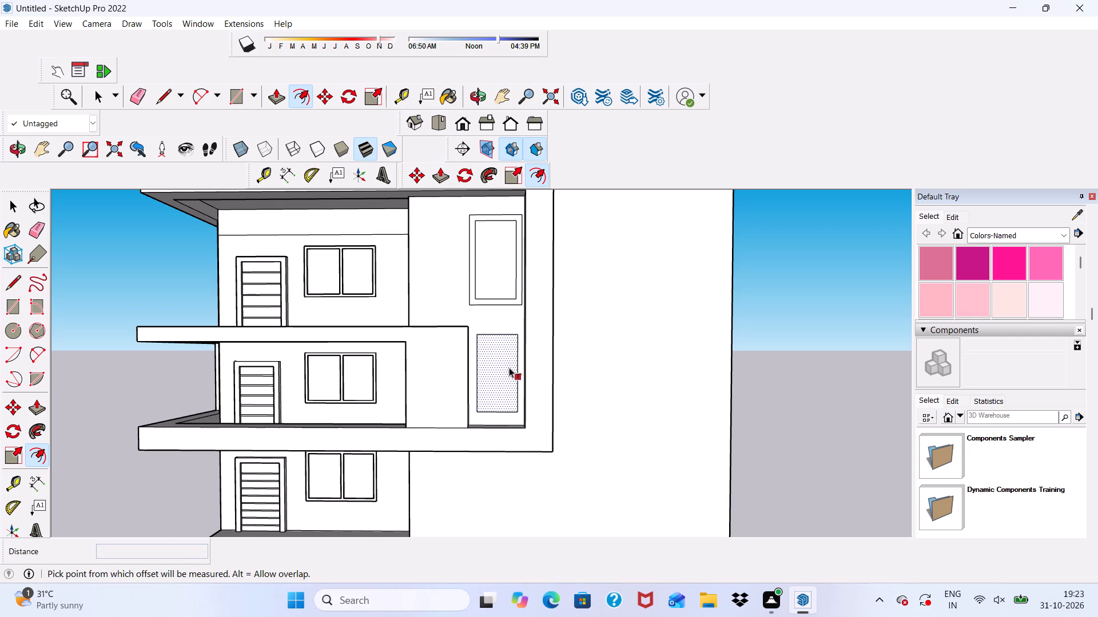
# Copy the lower rectangle inside the projecting frame about 10'8" straight down onto the plain wall beneath the frame.
pyautogui.scroll(6, 492, 356)
pyautogui.scroll(-11, 491, 308)
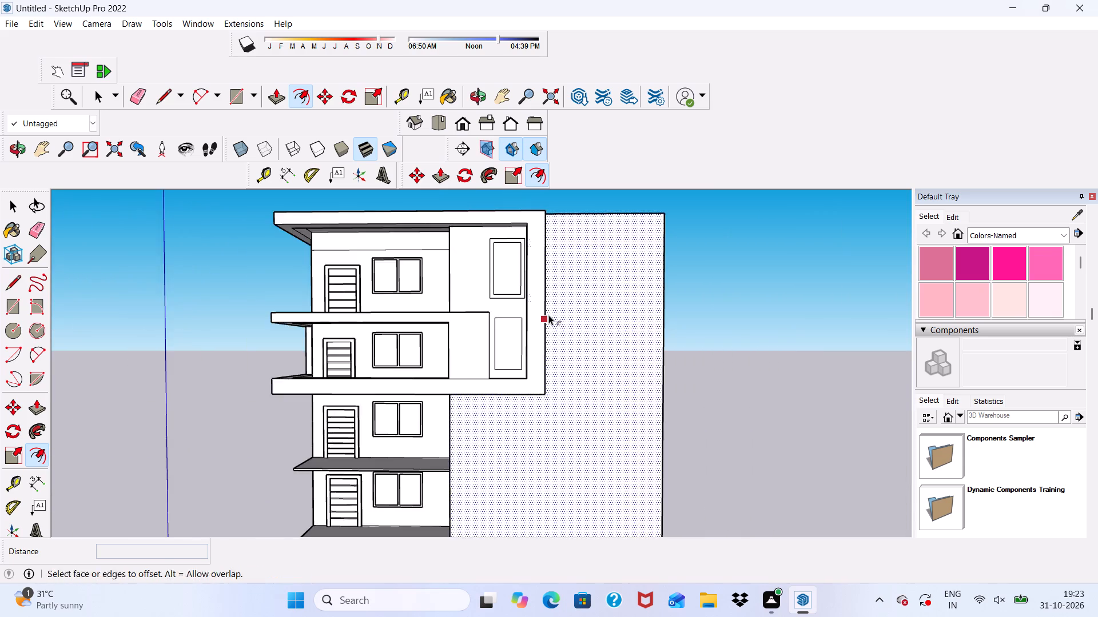
pyautogui.scroll(-4, 548, 315)
pyautogui.press('space')
pyautogui.scroll(2, 494, 331)
pyautogui.scroll(-1, 511, 315)
pyautogui.scroll(3, 519, 314)
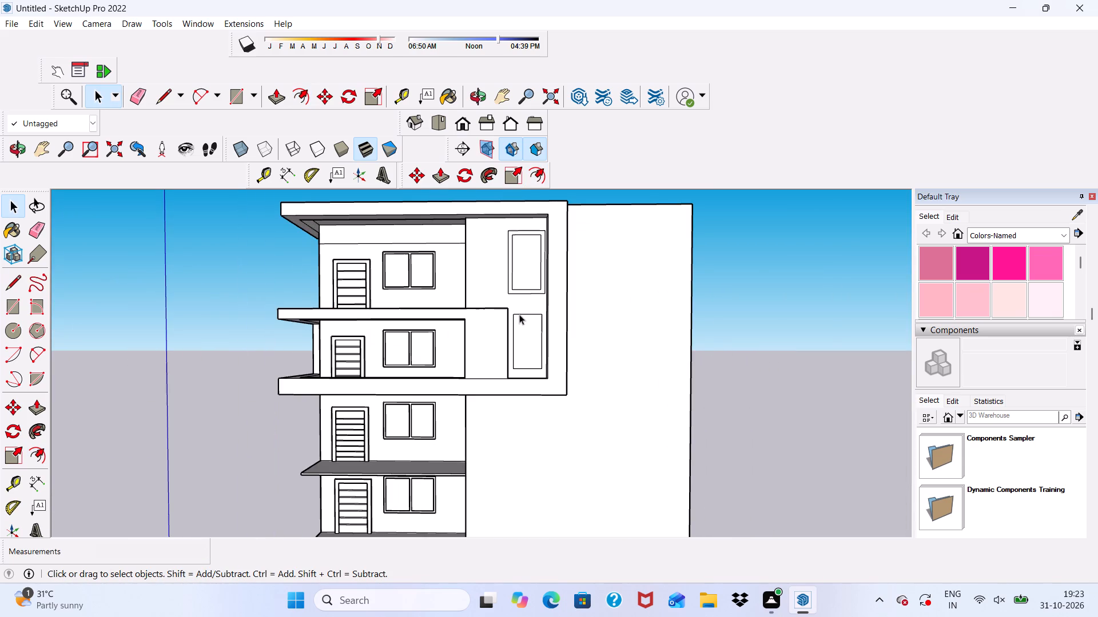
pyautogui.doubleClick(532, 344)
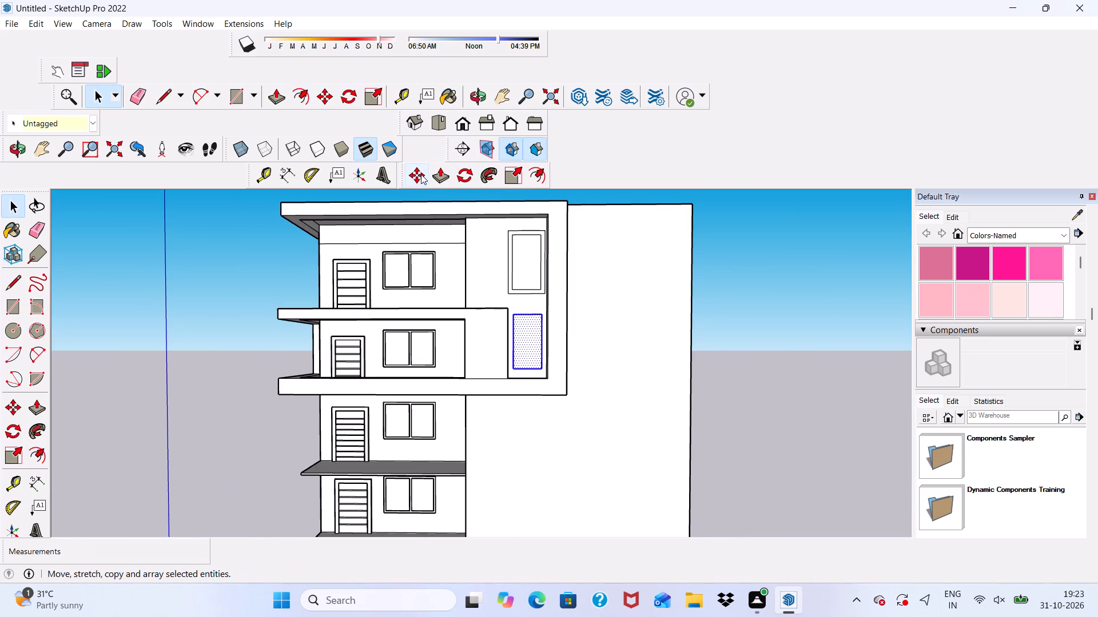
pyautogui.click(421, 174)
pyautogui.click(523, 351)
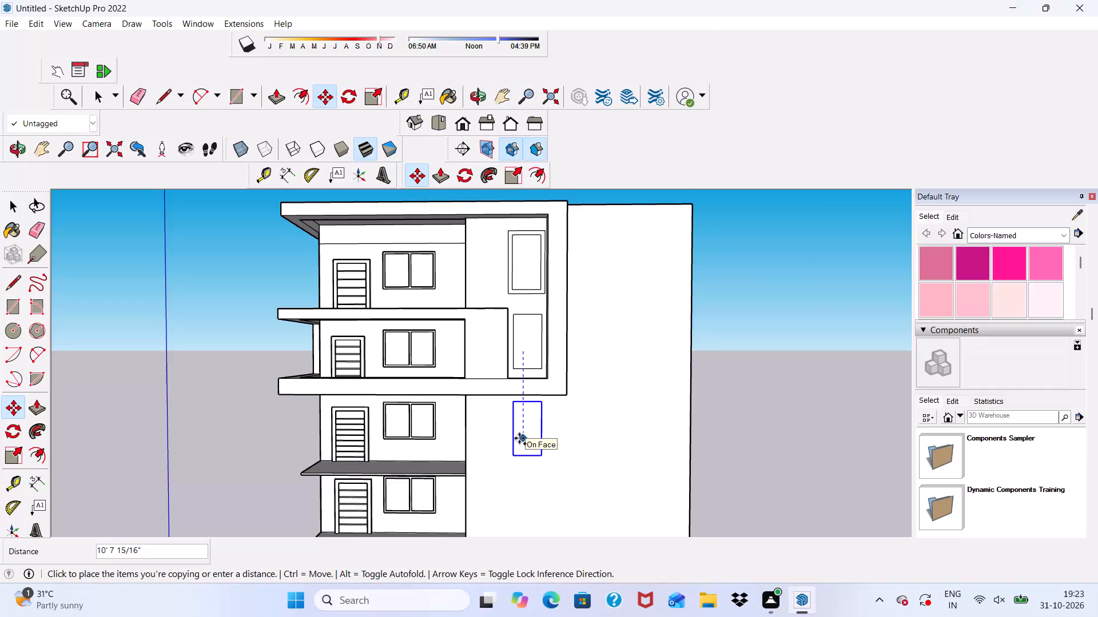
pyautogui.click(519, 438)
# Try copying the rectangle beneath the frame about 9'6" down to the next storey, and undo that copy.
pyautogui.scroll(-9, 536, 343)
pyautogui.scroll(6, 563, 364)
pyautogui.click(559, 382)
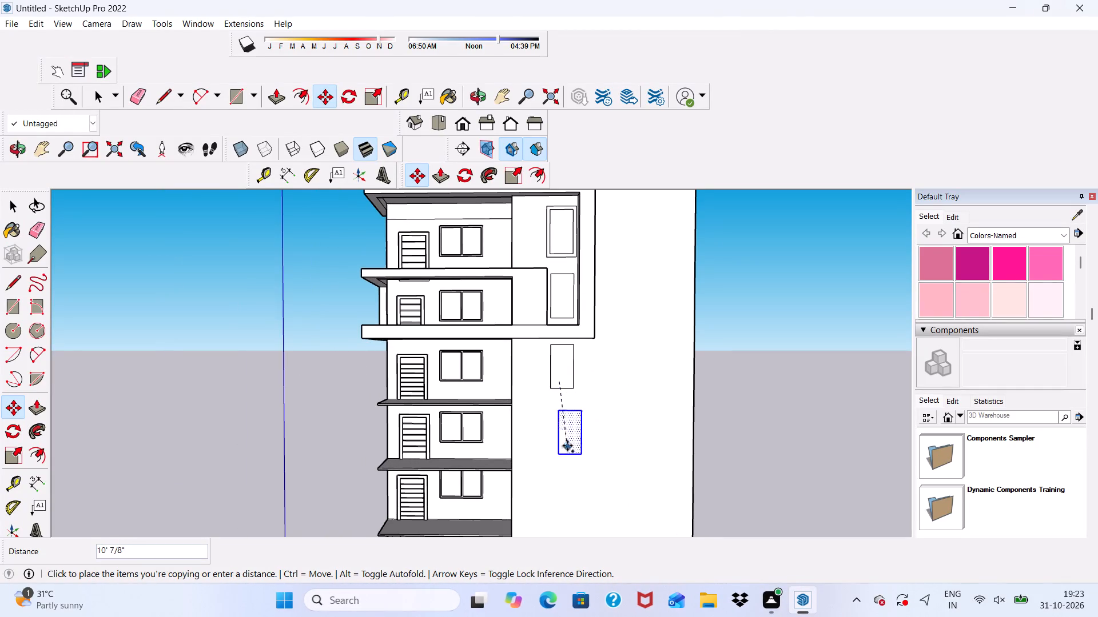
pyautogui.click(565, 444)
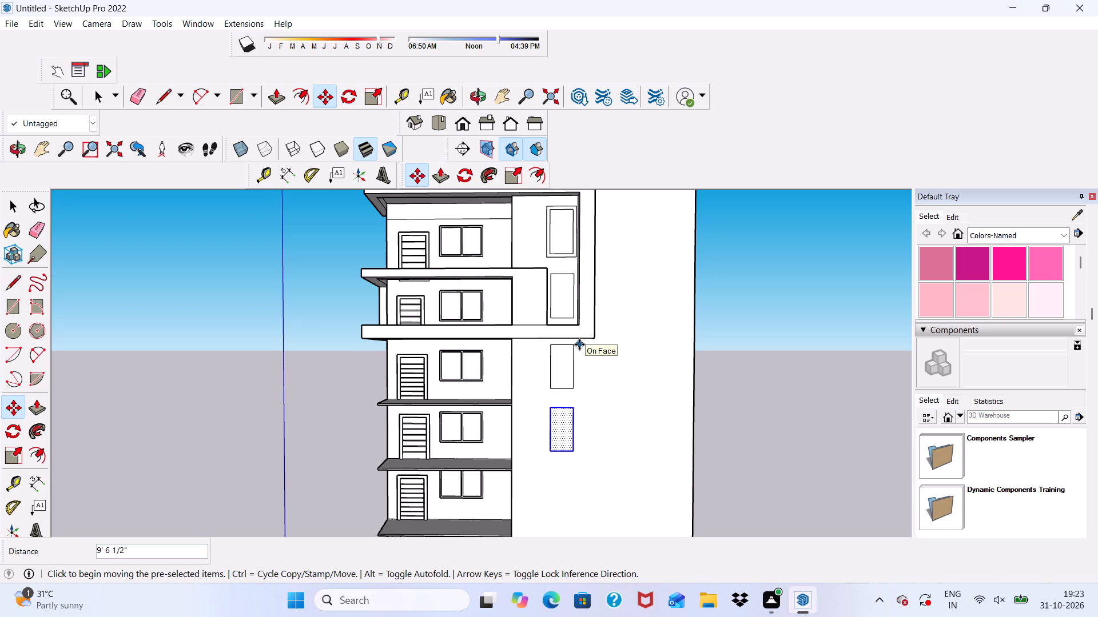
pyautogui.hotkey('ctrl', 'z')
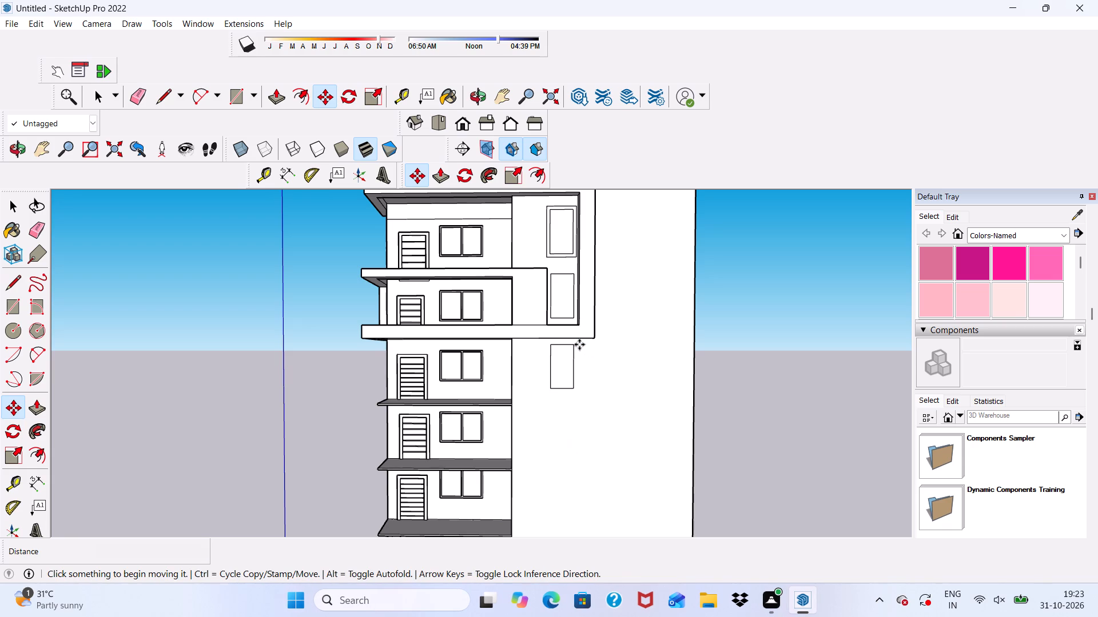
# Copy the rectangle beneath the frame about 9'10" straight down and repeat it as an array of 4 copies.
pyautogui.click(564, 380)
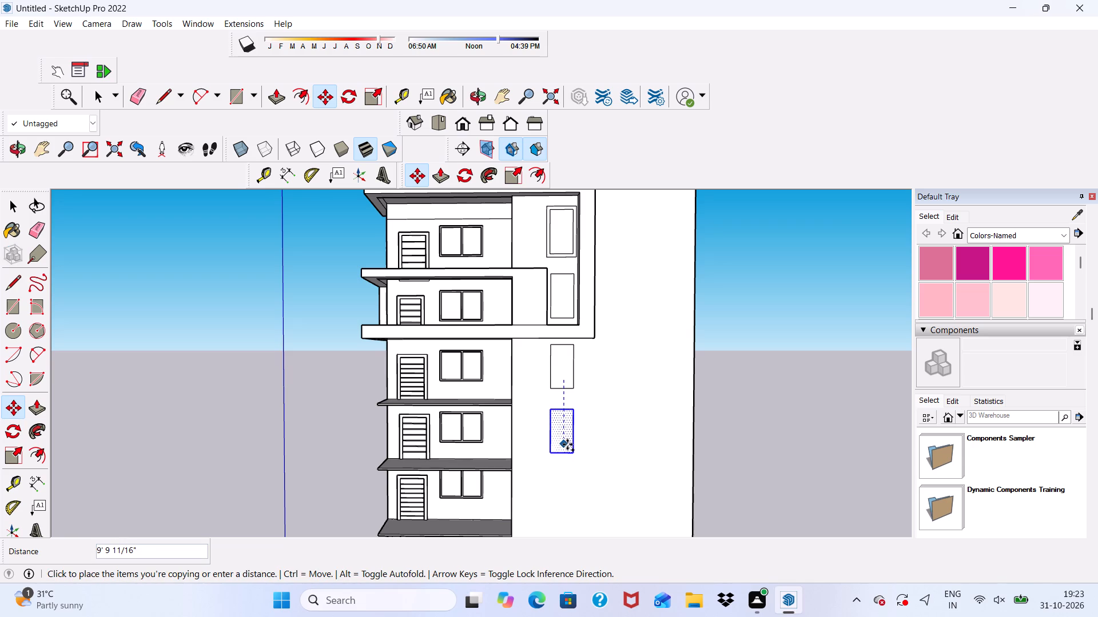
pyautogui.click(567, 444)
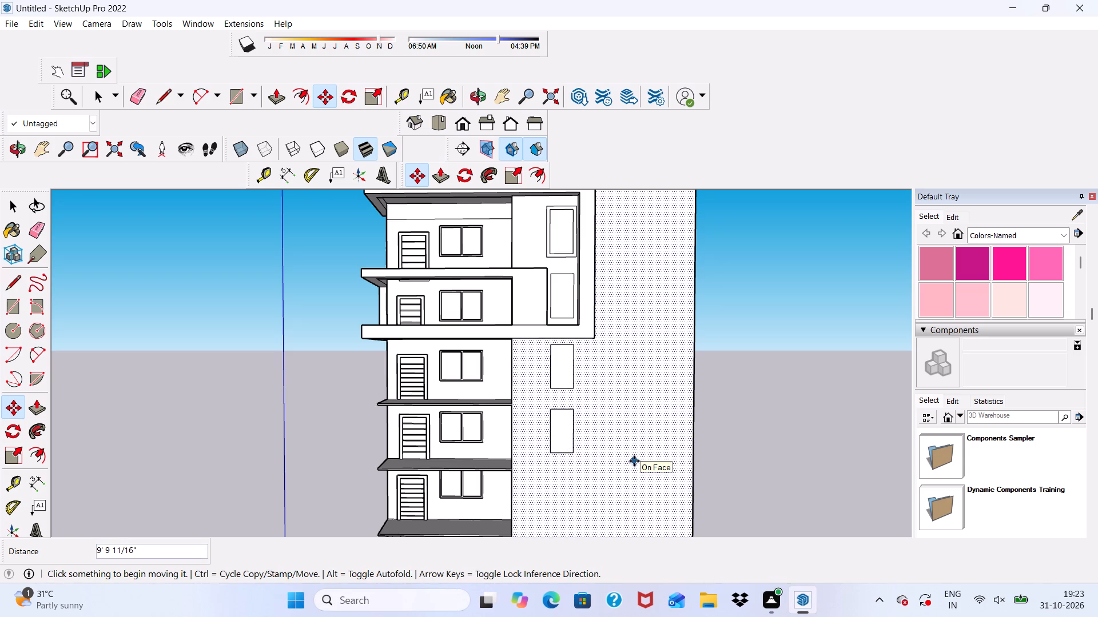
pyautogui.hotkey('shift', '*')
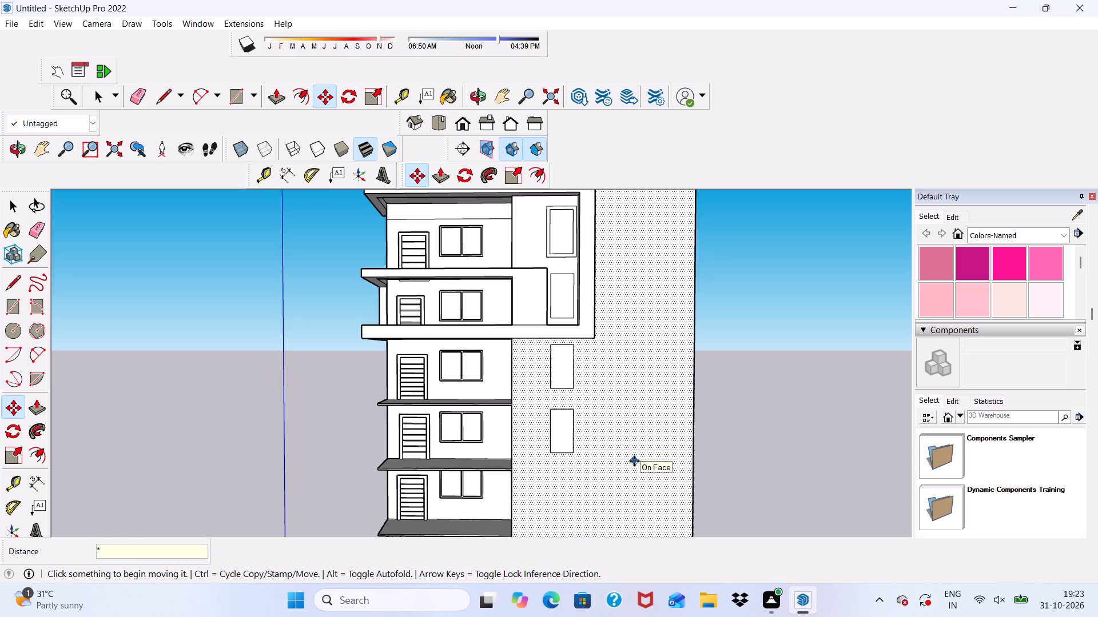
pyautogui.press('4')
pyautogui.press('Return')
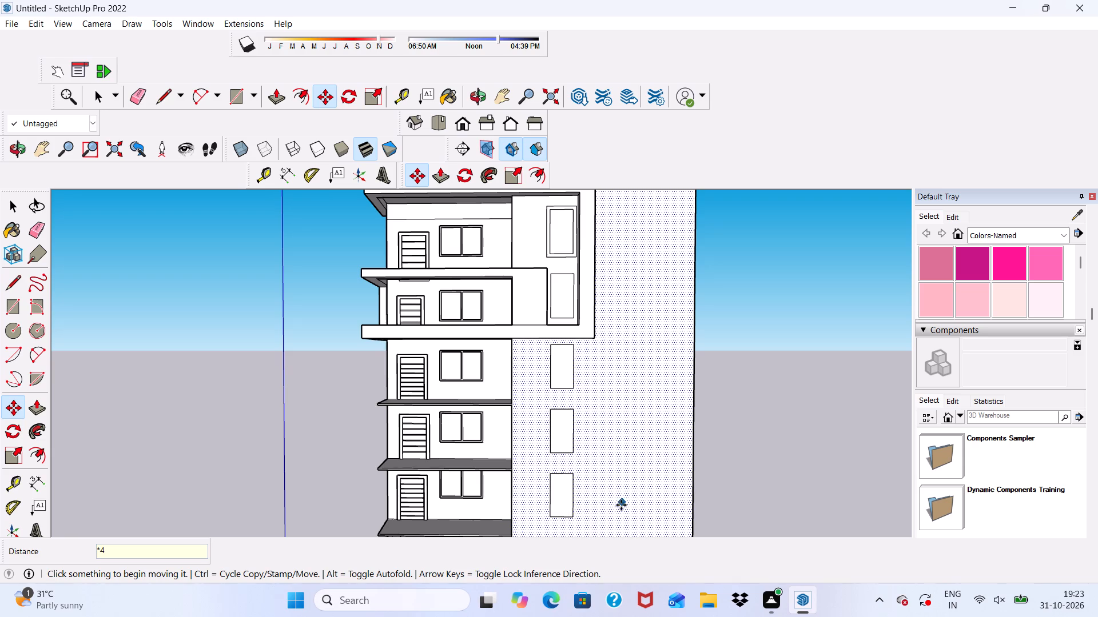
# Erase the upper edges of the lowest rectangle copy where it overlaps the bottom of the plain wall.
pyautogui.scroll(-10, 619, 495)
pyautogui.scroll(5, 613, 504)
pyautogui.scroll(-5, 608, 502)
pyautogui.scroll(4, 594, 442)
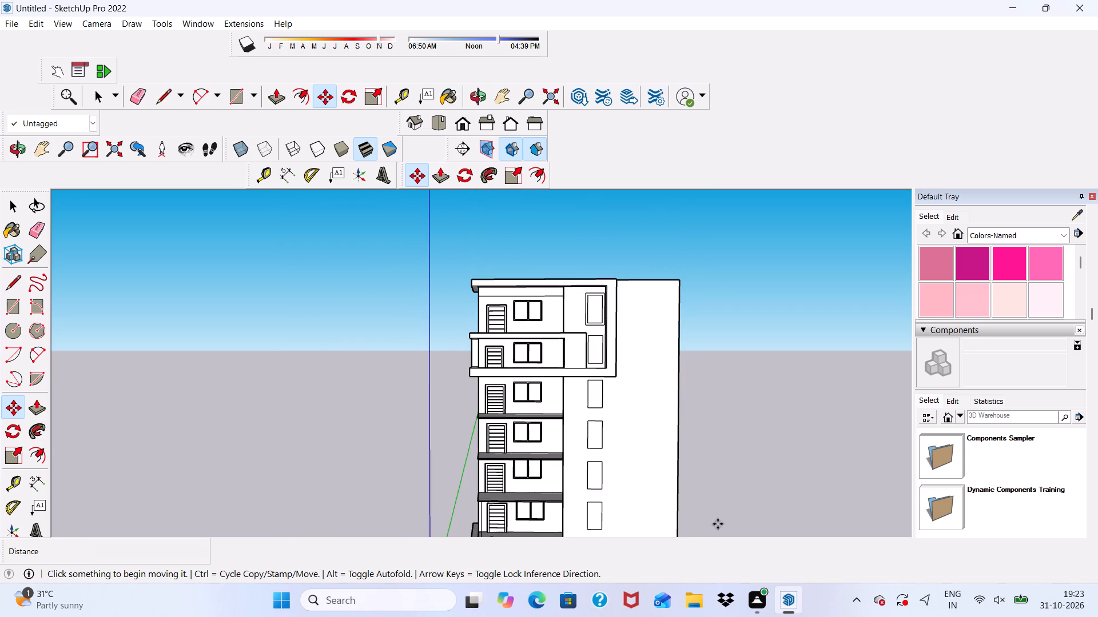
pyautogui.press('space')
pyautogui.scroll(-5, 752, 446)
pyautogui.scroll(7, 657, 478)
pyautogui.scroll(-4, 642, 374)
pyautogui.scroll(-4, 623, 328)
pyautogui.scroll(3, 629, 418)
pyautogui.scroll(-2, 640, 482)
pyautogui.scroll(9, 647, 522)
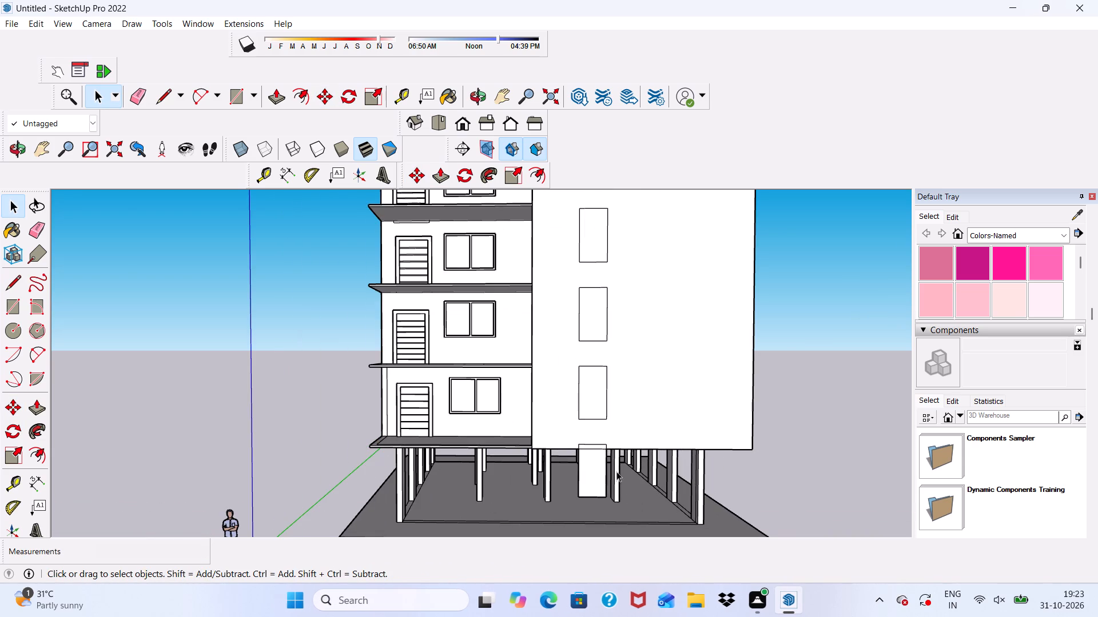
pyautogui.click(133, 99)
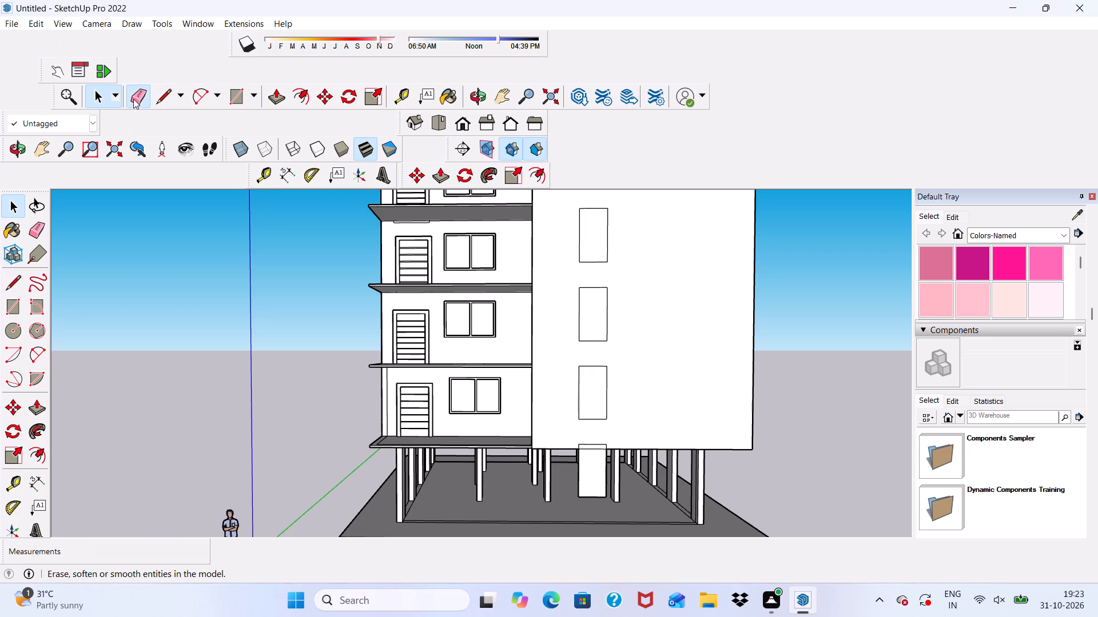
pyautogui.scroll(5, 399, 268)
pyautogui.scroll(-11, 447, 155)
pyautogui.scroll(5, 592, 351)
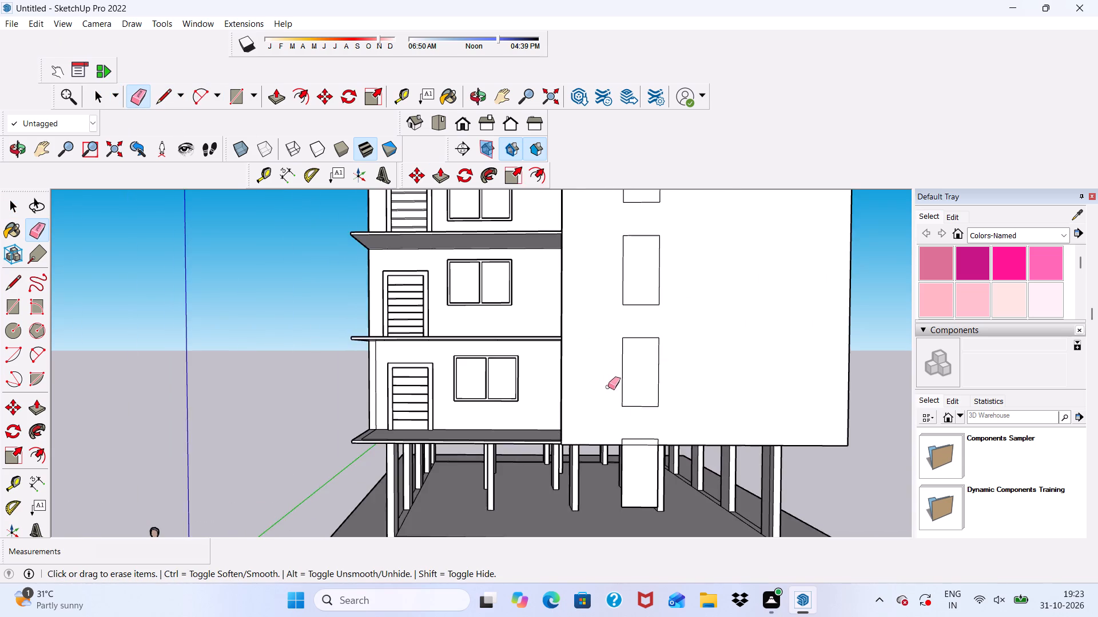
pyautogui.scroll(4, 645, 436)
pyautogui.click(647, 446)
pyautogui.moveTo(616, 452); pyautogui.dragTo(625, 449)
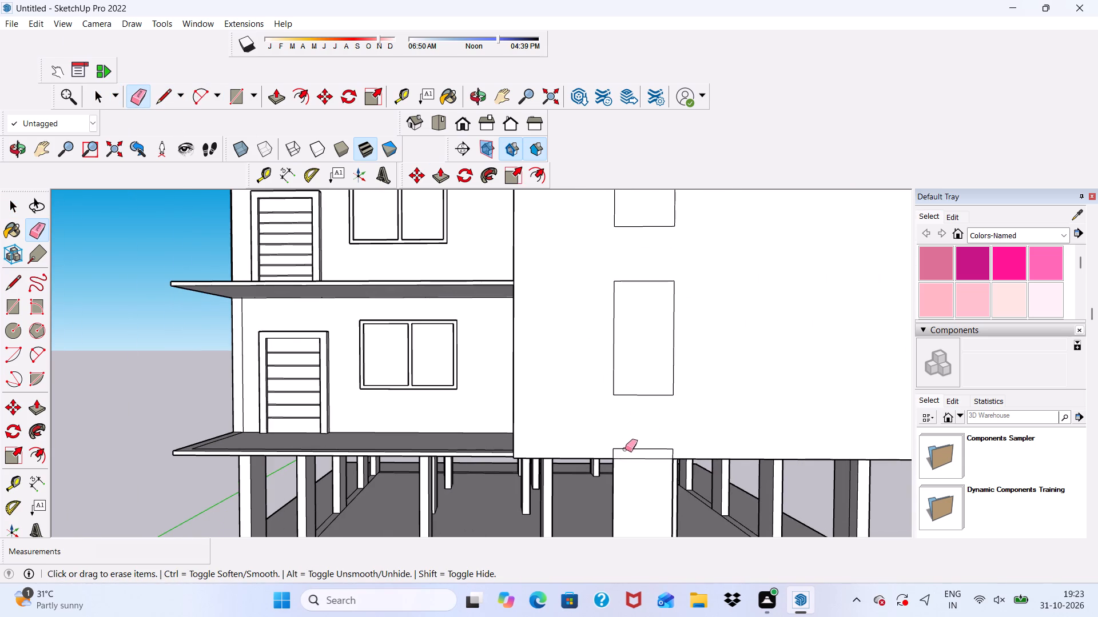
pyautogui.moveTo(625, 449); pyautogui.dragTo(631, 446)
pyautogui.moveTo(670, 451); pyautogui.dragTo(675, 451)
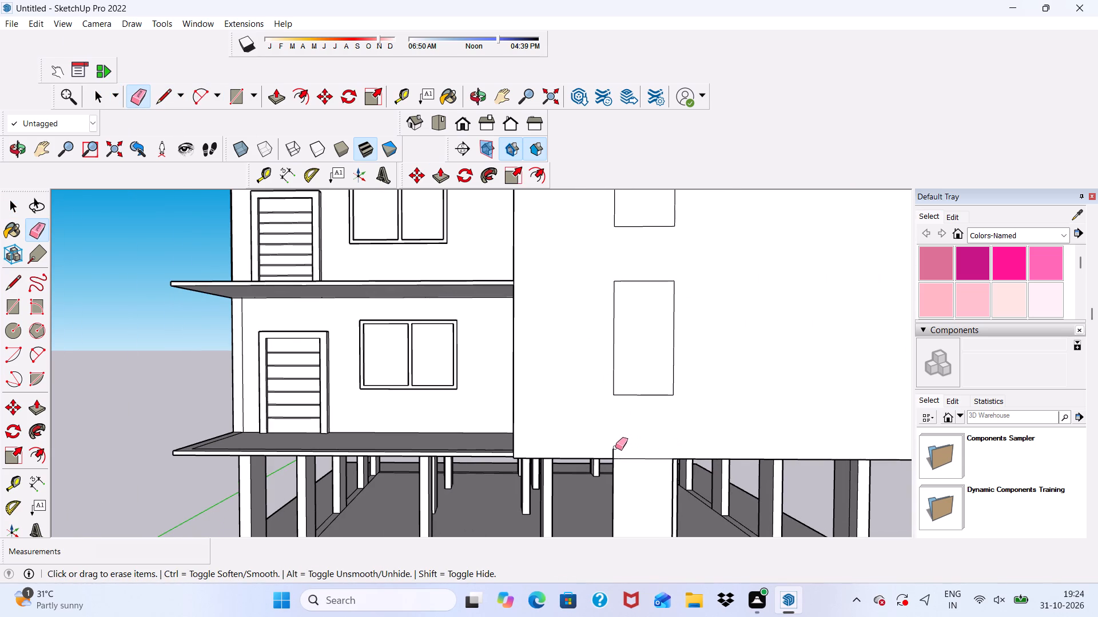
pyautogui.click(614, 449)
# Erase the remaining edges of the lowest rectangle copy hanging below the wall among the ground-floor columns.
pyautogui.scroll(-6, 581, 324)
pyautogui.scroll(5, 623, 423)
pyautogui.scroll(-4, 625, 427)
pyautogui.moveTo(625, 437); pyautogui.dragTo(528, 377, button='middle')
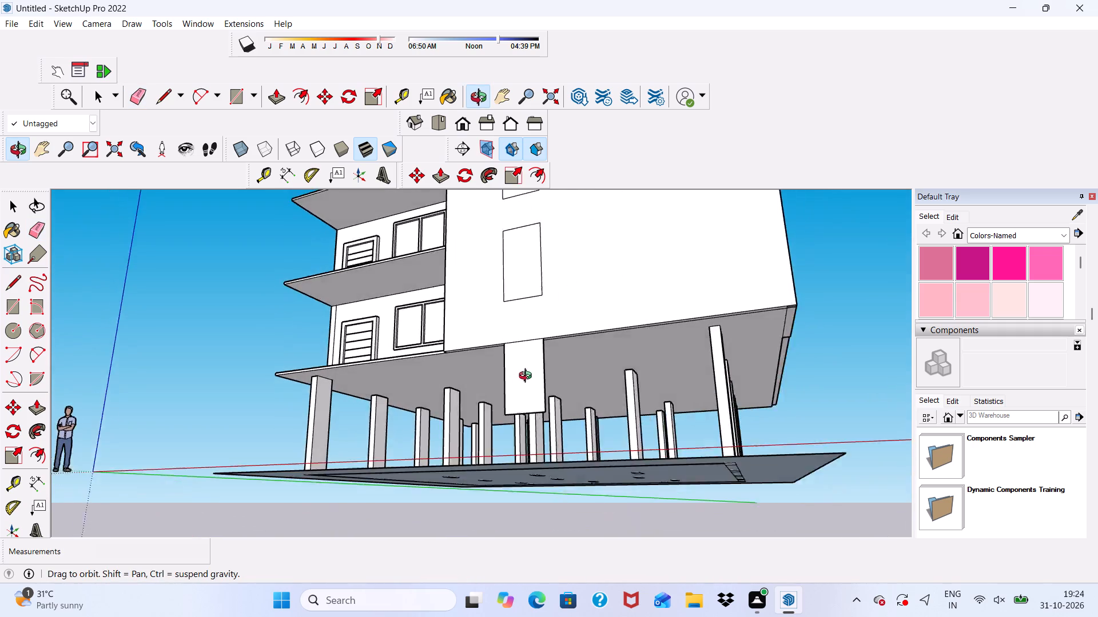
pyautogui.moveTo(528, 377); pyautogui.dragTo(506, 375, button='middle')
pyautogui.scroll(10, 511, 367)
pyautogui.click(510, 325)
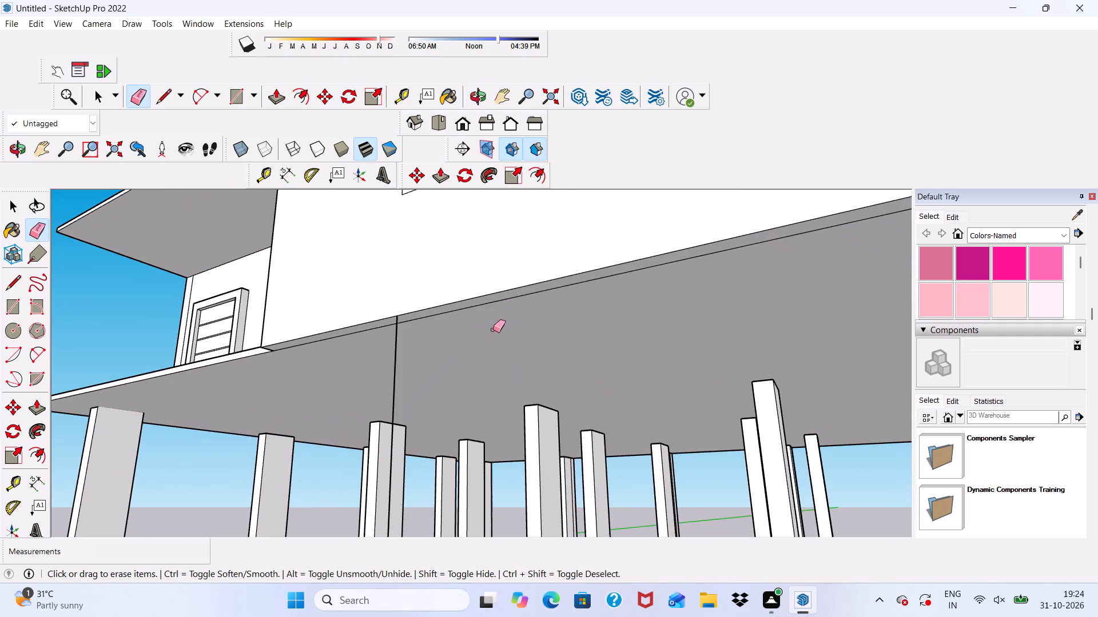
pyautogui.moveTo(391, 359); pyautogui.dragTo(405, 359)
pyautogui.scroll(-6, 488, 246)
pyautogui.scroll(-4, 531, 327)
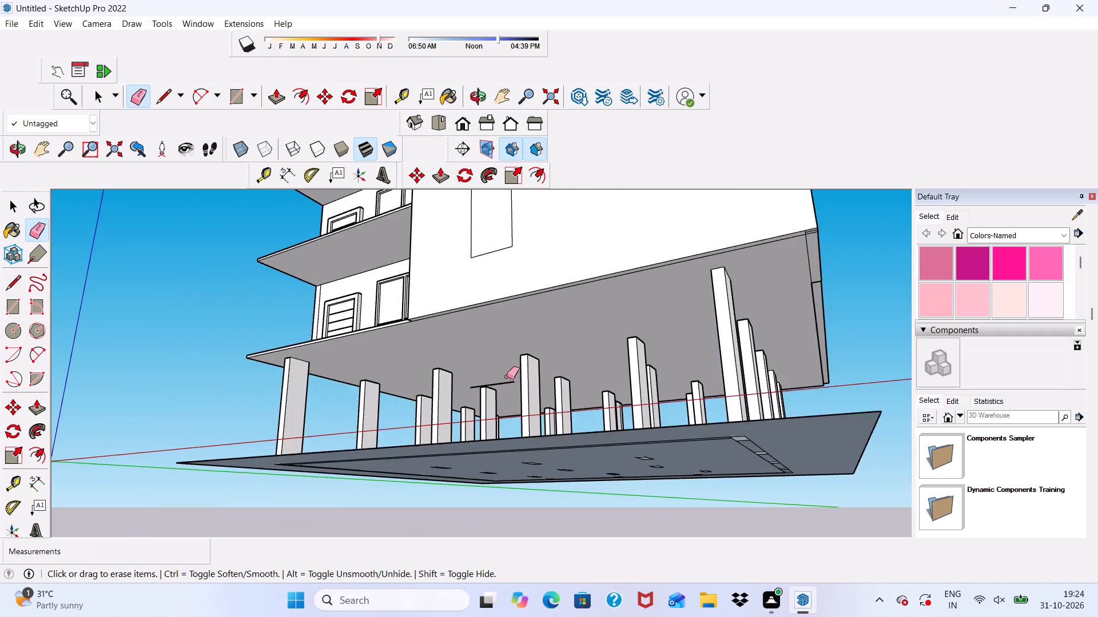
pyautogui.moveTo(506, 380); pyautogui.dragTo(546, 478, button='middle')
pyautogui.scroll(4, 547, 505)
pyautogui.click(553, 519)
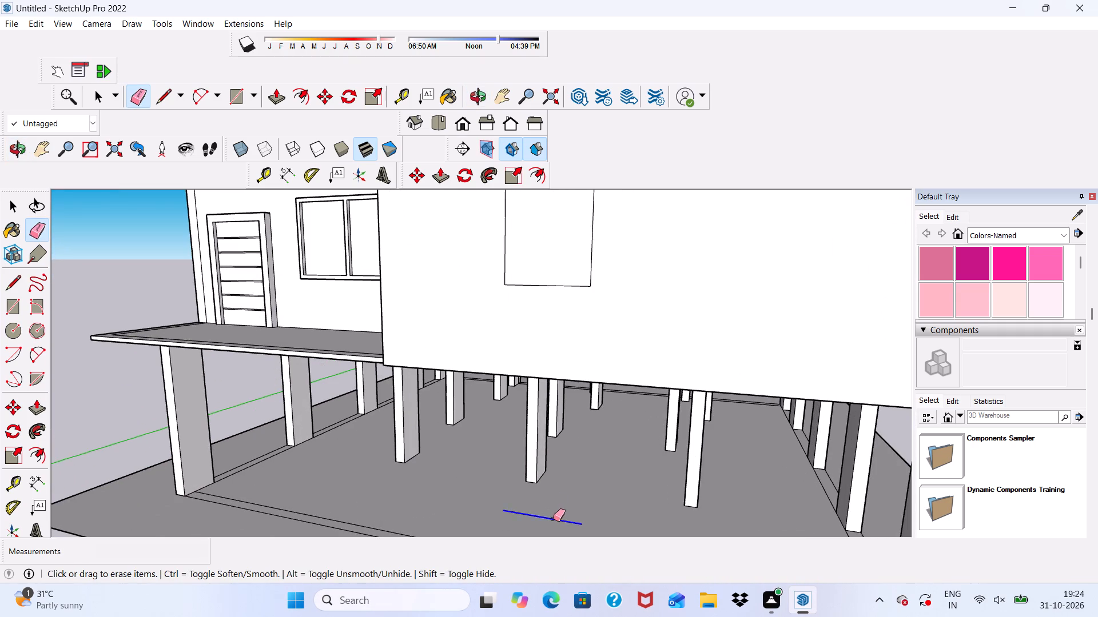
pyautogui.scroll(-7, 493, 426)
pyautogui.moveTo(482, 403); pyautogui.dragTo(567, 386, button='middle')
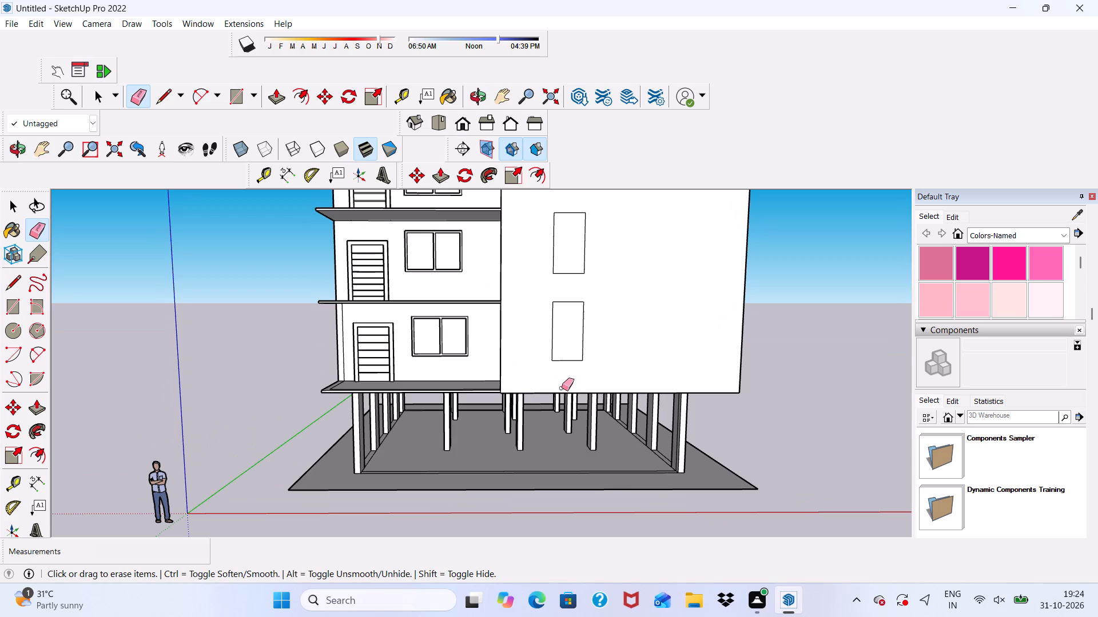
pyautogui.press('space')
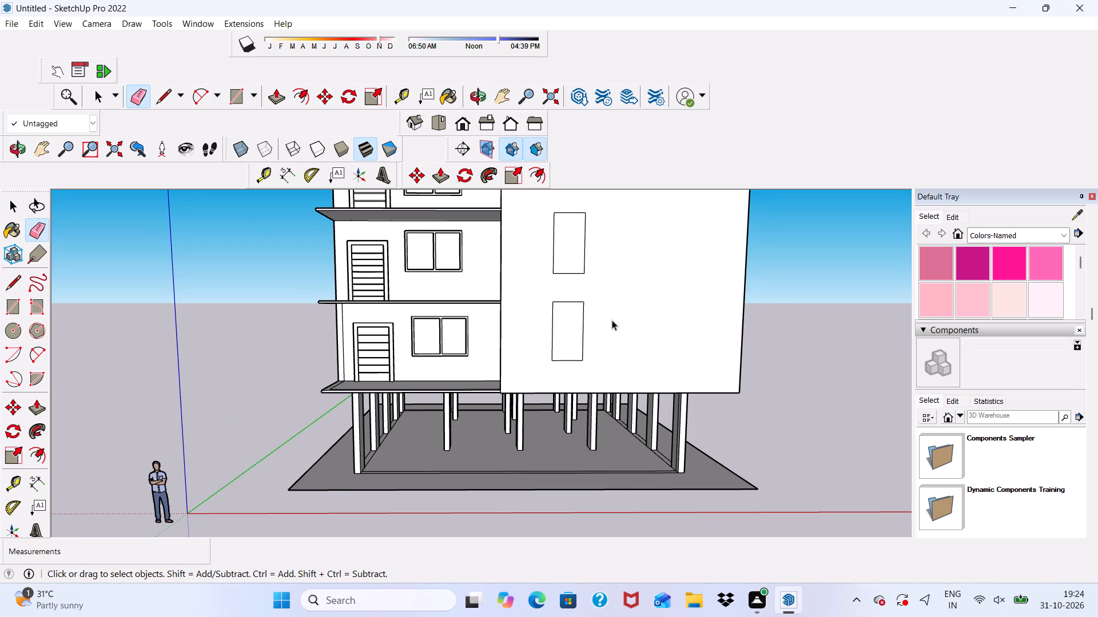
# Move the rectangle just beneath the projecting frame about 4" sideways toward the balcony side of the wall.
pyautogui.scroll(-1, 614, 312)
pyautogui.scroll(3, 559, 322)
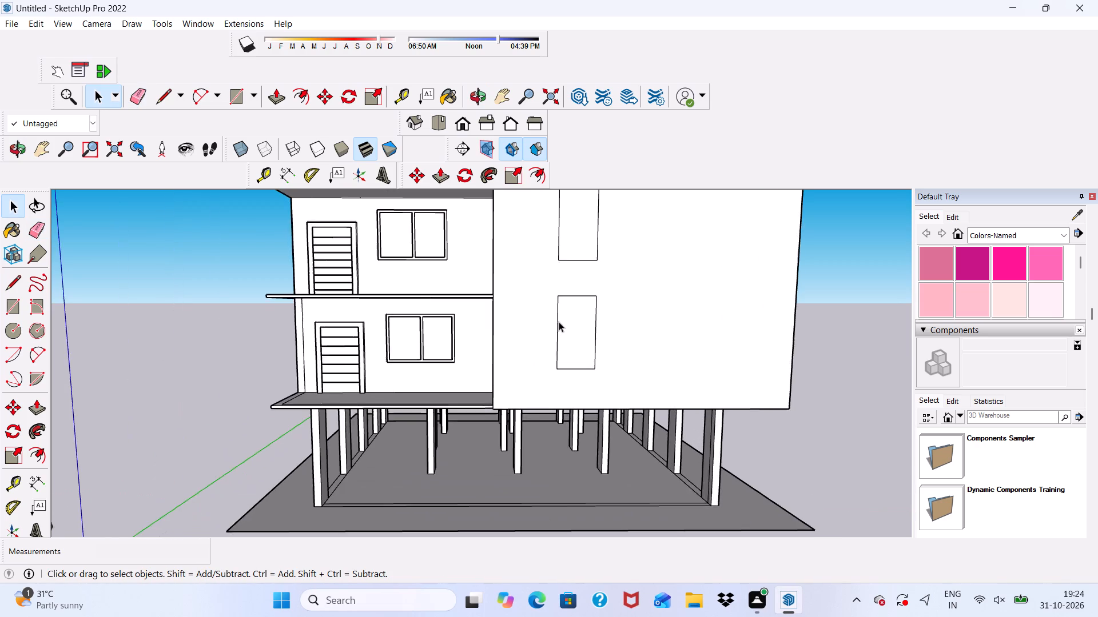
pyautogui.scroll(-11, 578, 306)
pyautogui.scroll(4, 573, 241)
pyautogui.scroll(-5, 573, 299)
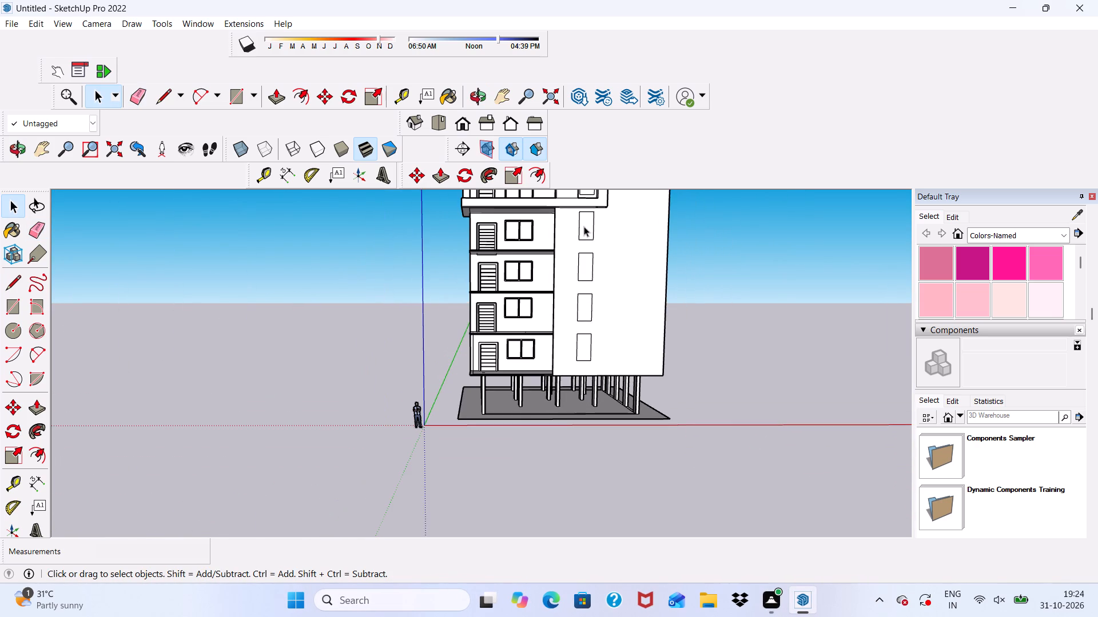
pyautogui.scroll(5, 584, 226)
pyautogui.doubleClick(584, 230)
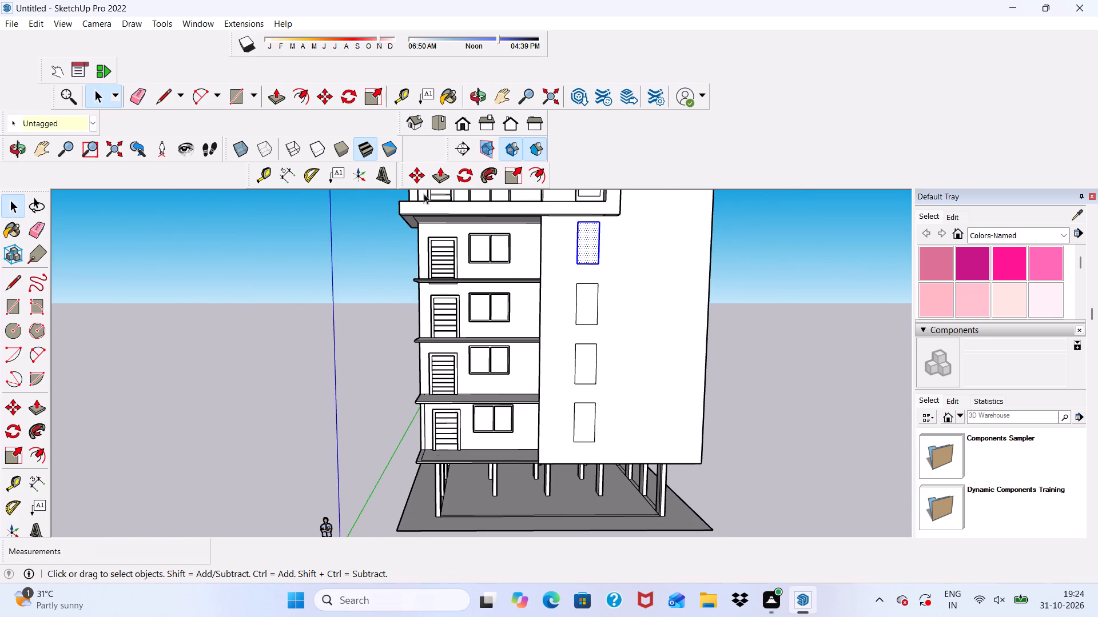
pyautogui.click(415, 177)
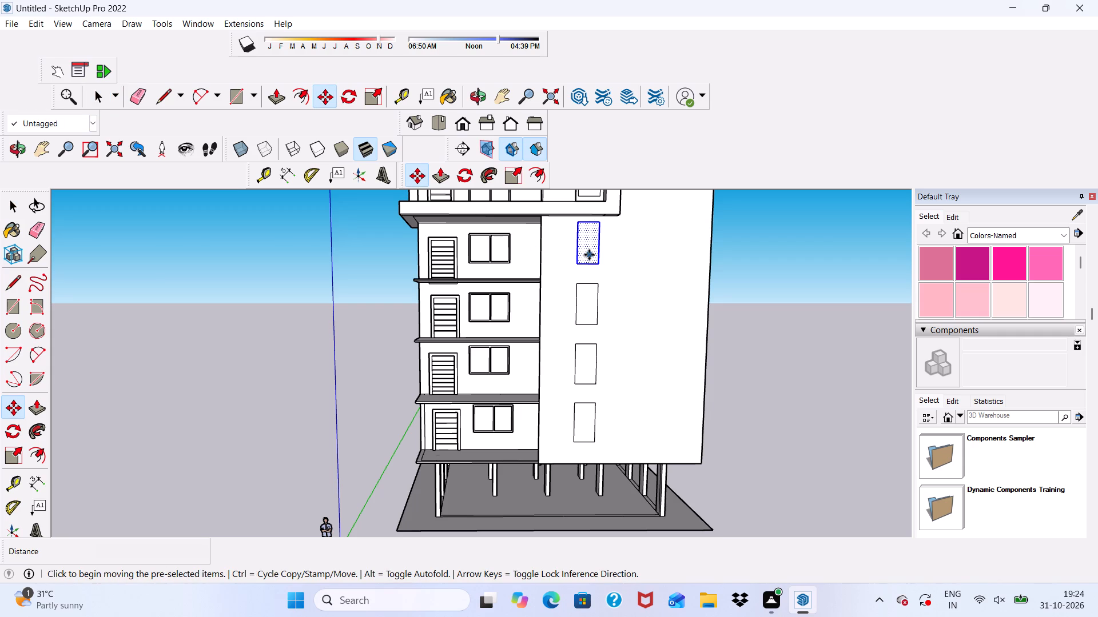
pyautogui.click(589, 255)
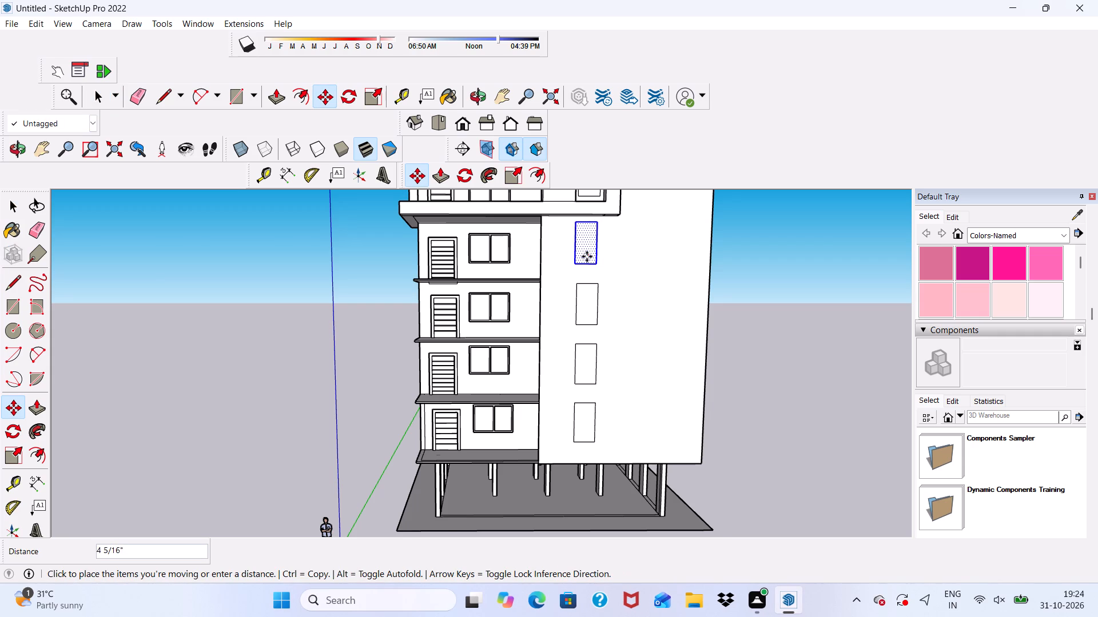
pyautogui.click(586, 257)
pyautogui.scroll(-4, 649, 261)
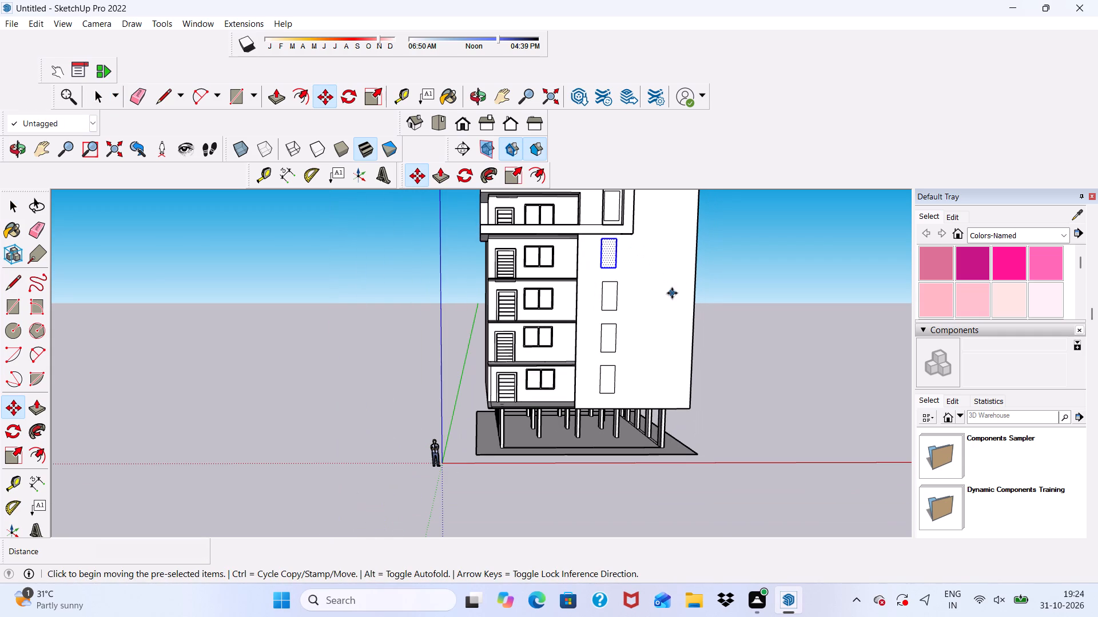
# Undo the last sideways move of the rectangle just beneath the projecting frame.
pyautogui.hotkey('ctrl', 'z')
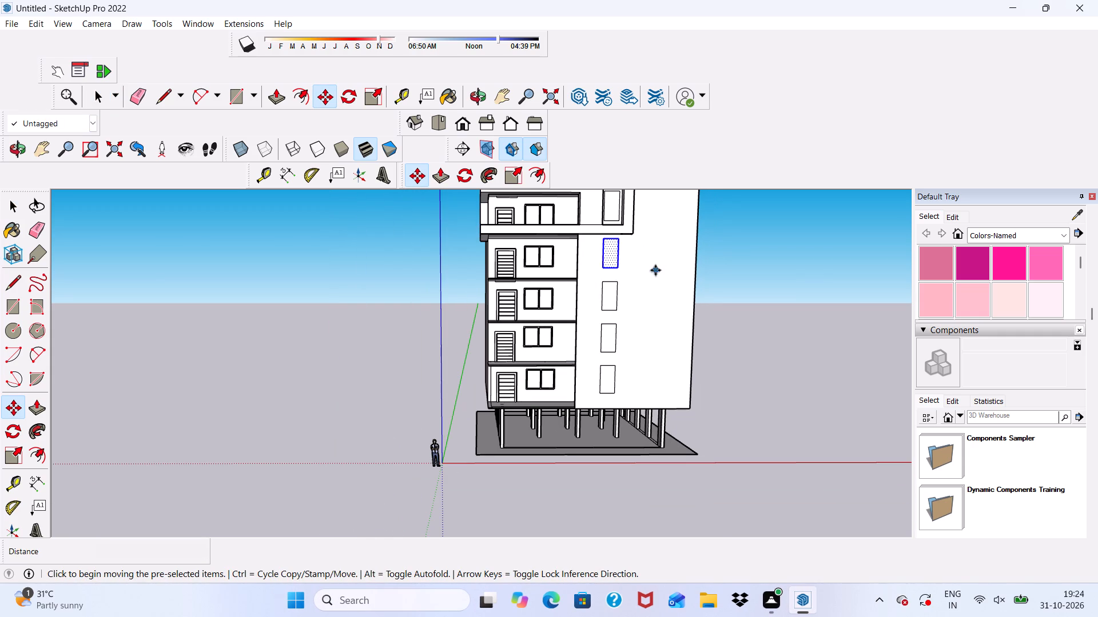
pyautogui.scroll(-3, 657, 275)
pyautogui.press('space')
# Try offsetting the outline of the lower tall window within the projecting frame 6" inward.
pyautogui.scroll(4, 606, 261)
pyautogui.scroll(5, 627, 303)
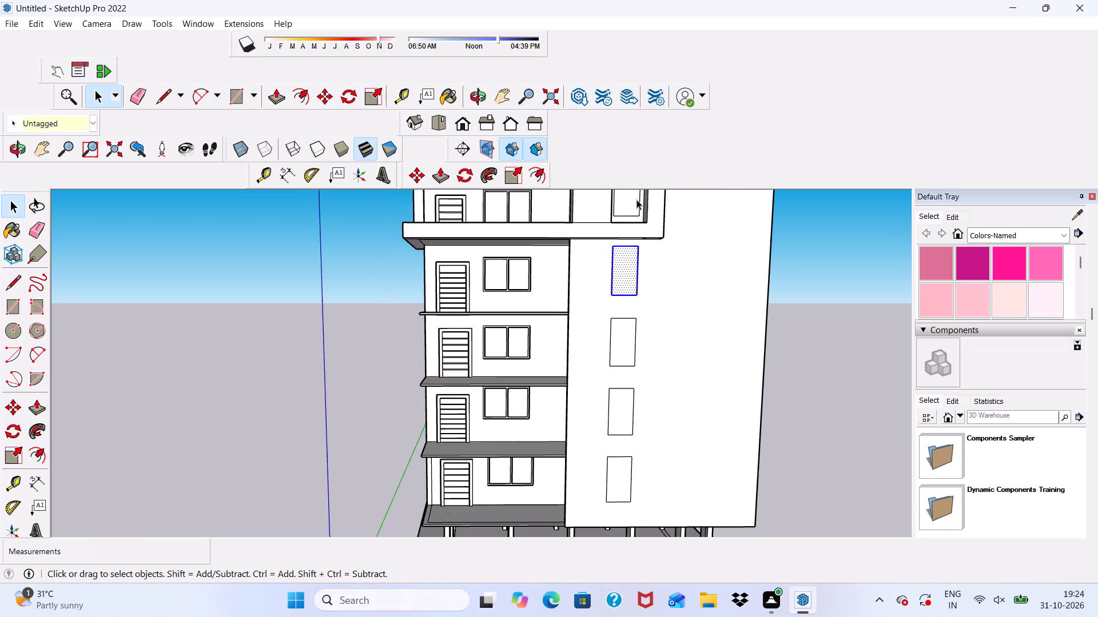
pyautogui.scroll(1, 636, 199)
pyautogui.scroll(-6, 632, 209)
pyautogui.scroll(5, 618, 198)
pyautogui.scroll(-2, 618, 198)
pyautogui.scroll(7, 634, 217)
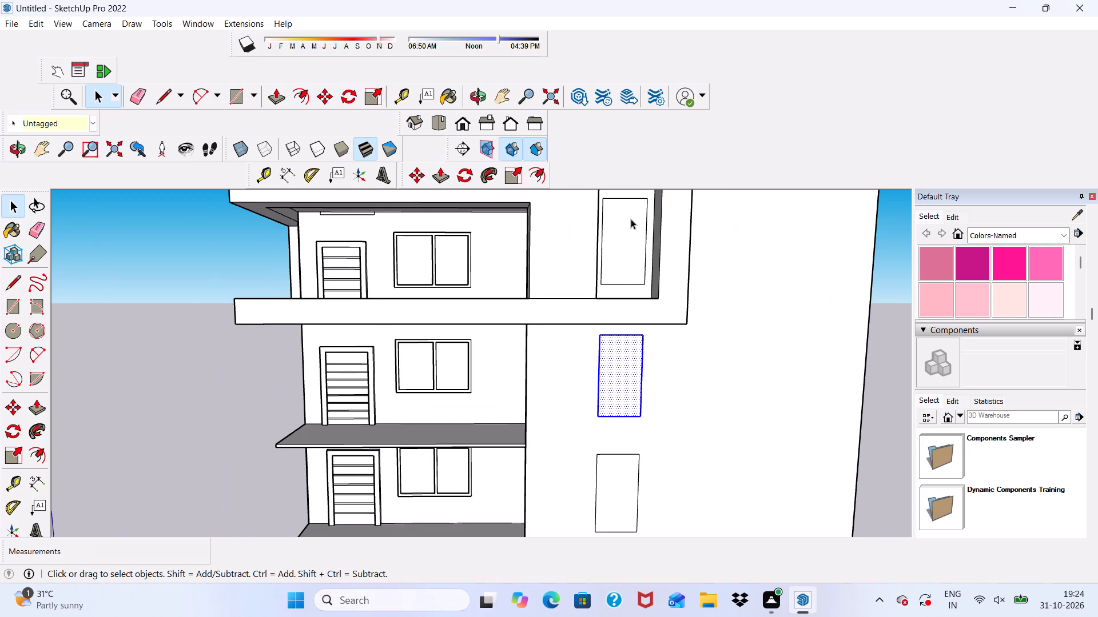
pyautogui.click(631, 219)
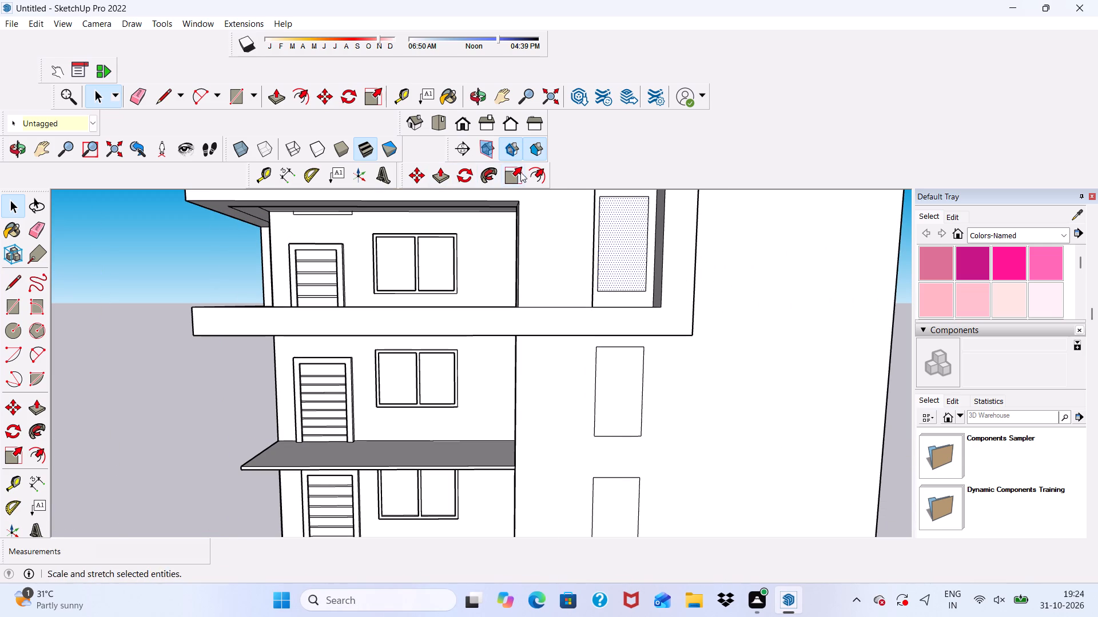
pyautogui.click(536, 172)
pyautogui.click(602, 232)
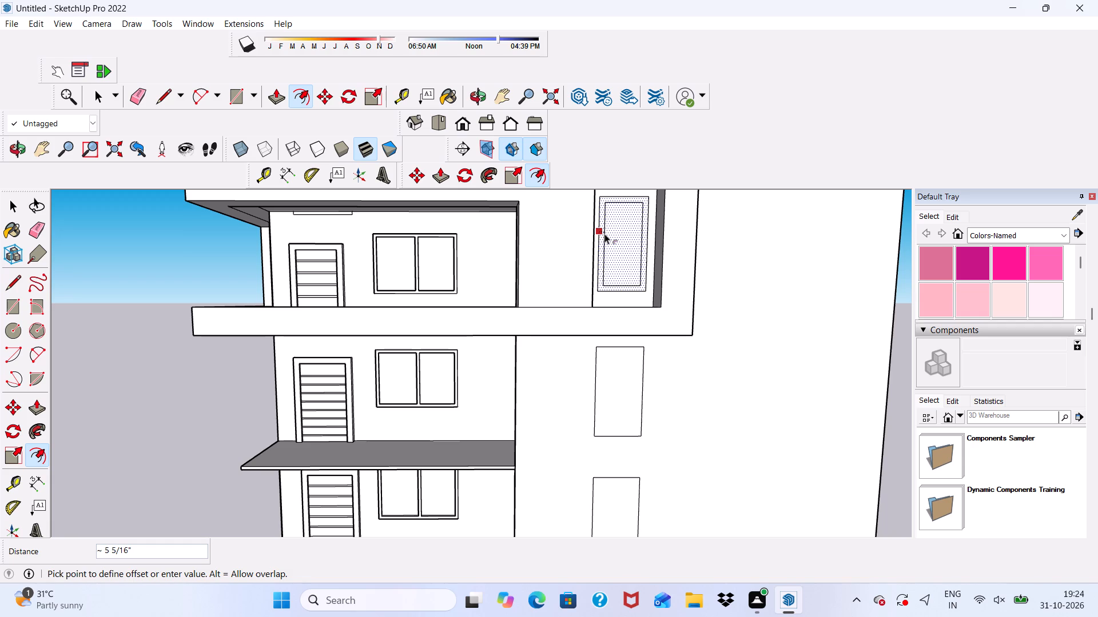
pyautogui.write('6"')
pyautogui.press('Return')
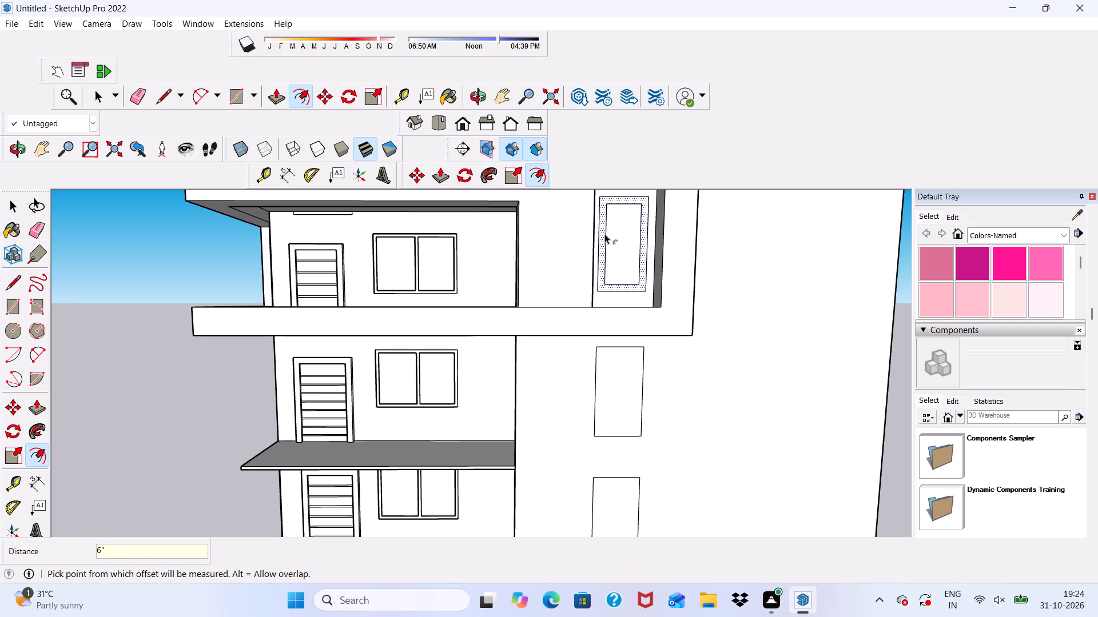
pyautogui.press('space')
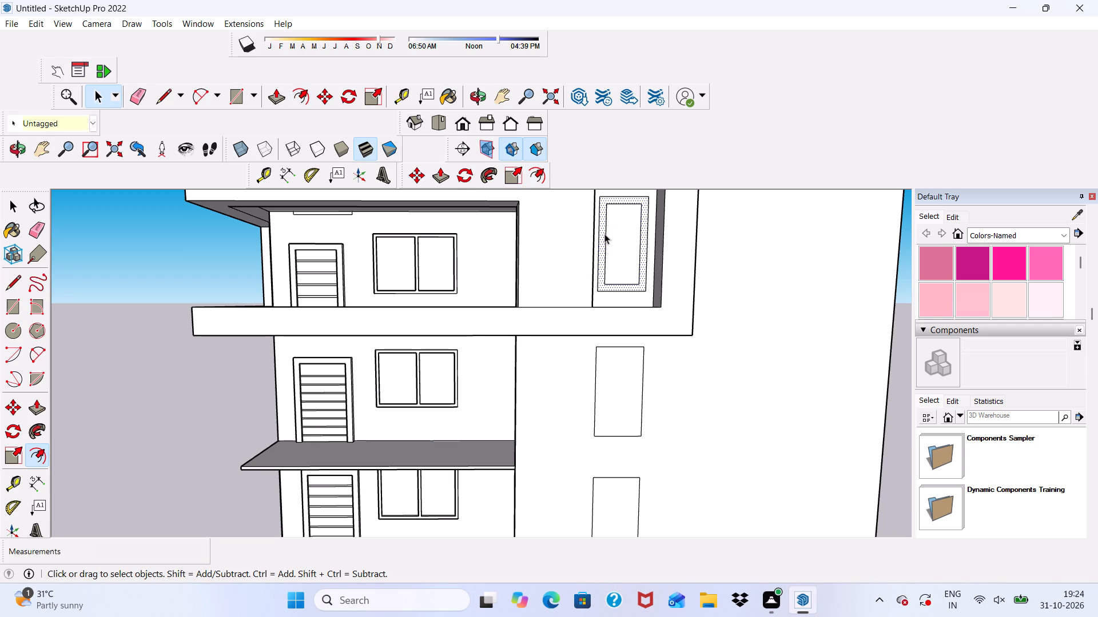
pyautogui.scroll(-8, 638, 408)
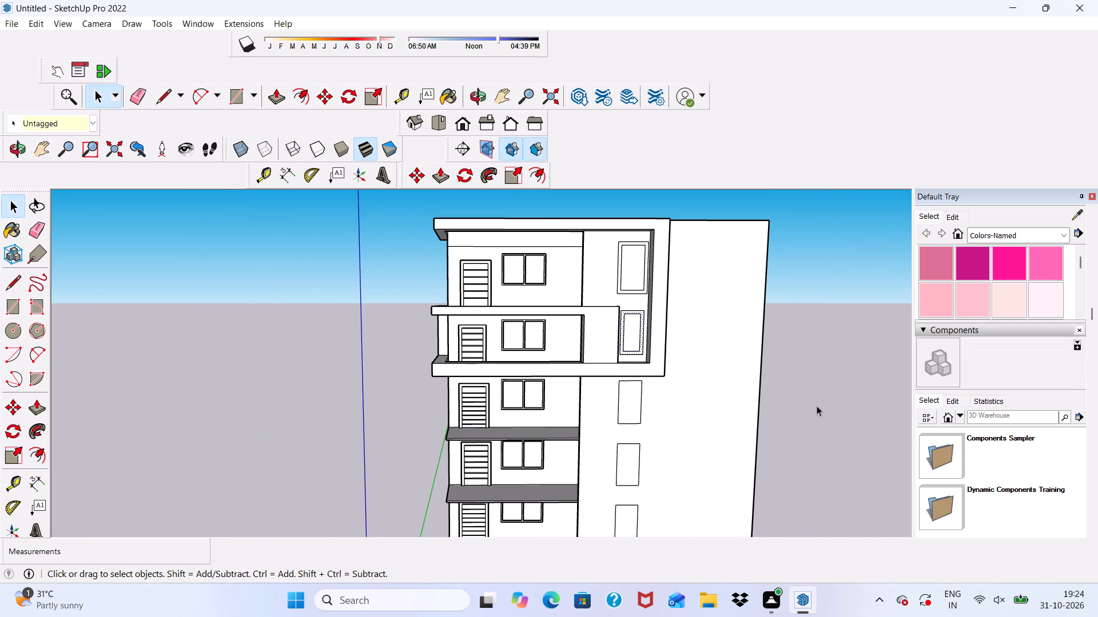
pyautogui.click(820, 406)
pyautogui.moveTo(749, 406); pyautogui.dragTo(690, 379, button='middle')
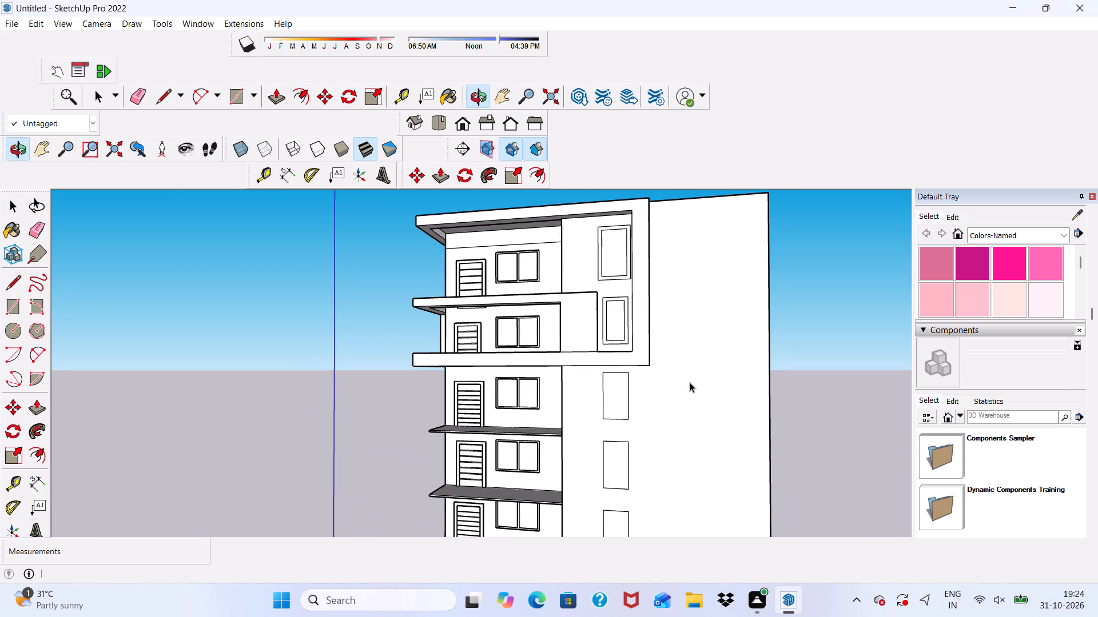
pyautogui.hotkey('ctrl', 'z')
# Offset the outline of the lower tall window within the projecting frame 6" outward.
pyautogui.scroll(4, 609, 352)
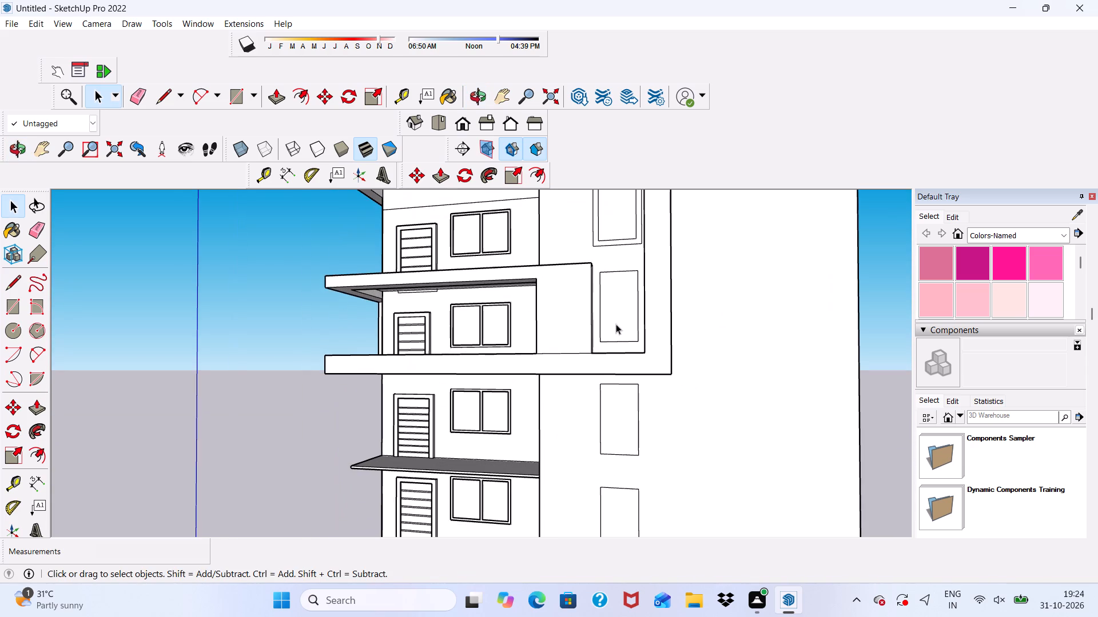
pyautogui.middleClick(606, 305)
pyautogui.scroll(10, 606, 305)
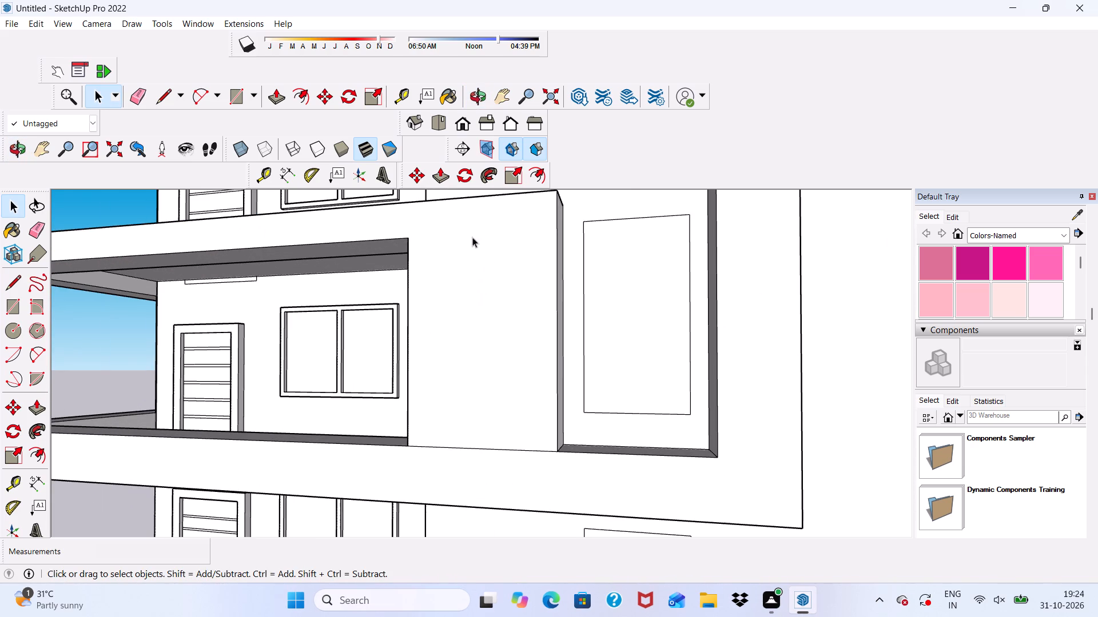
pyautogui.click(528, 178)
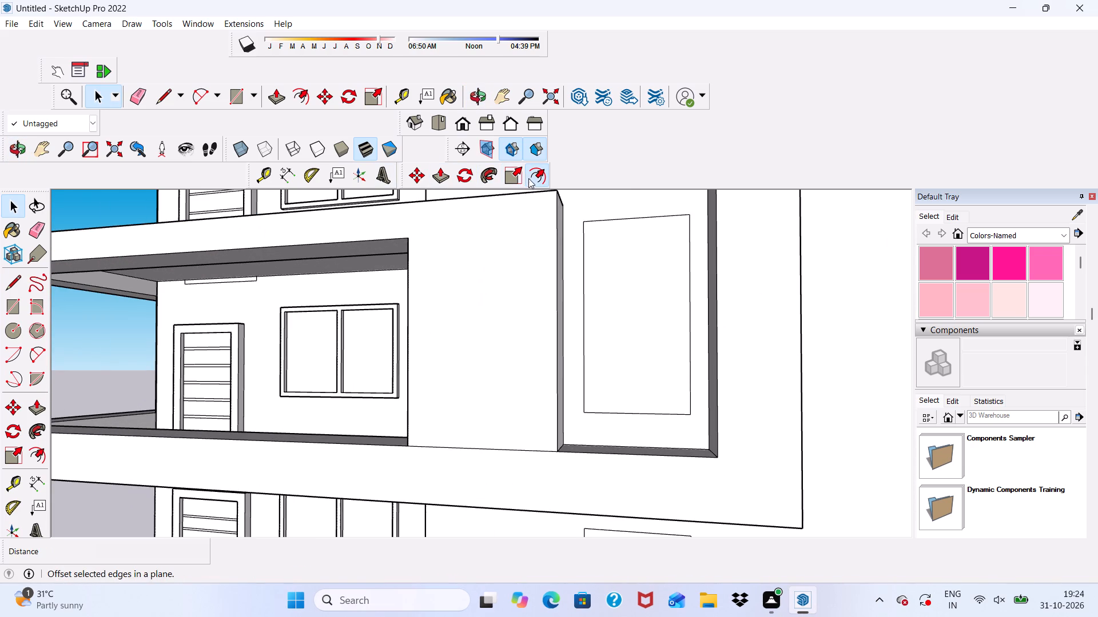
pyautogui.click(604, 334)
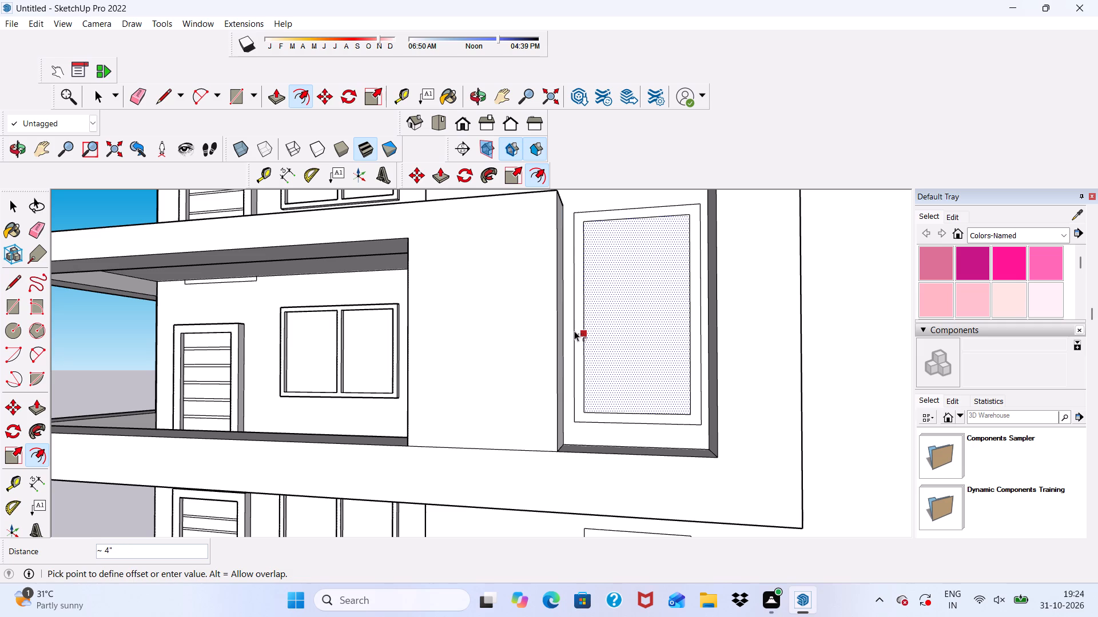
pyautogui.press('6')
pyautogui.hotkey('shift', '"')
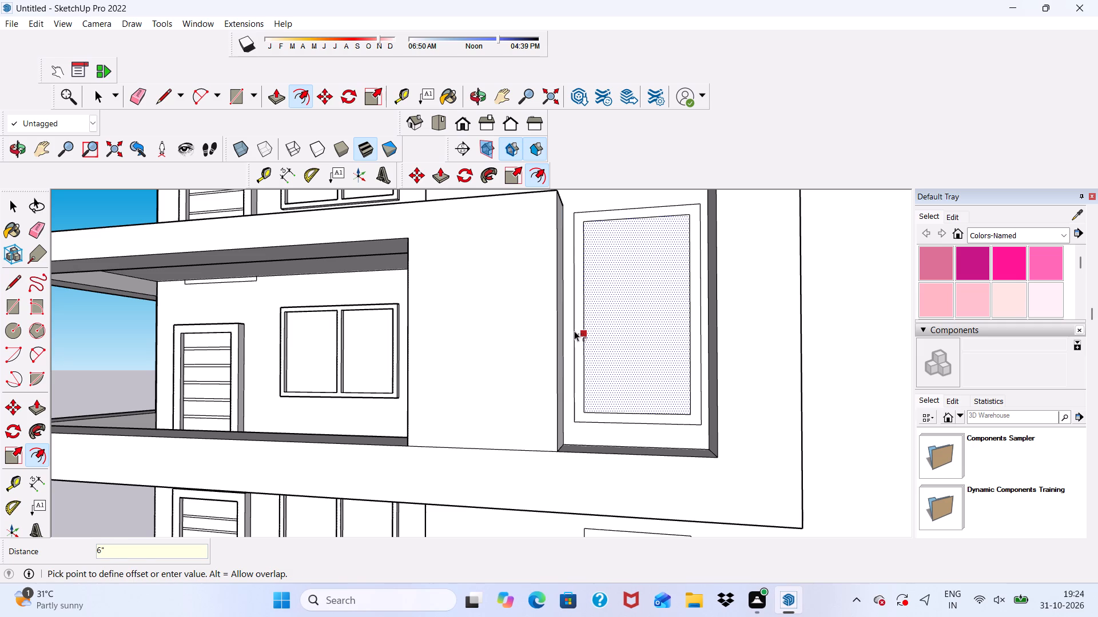
pyautogui.press('Return')
pyautogui.press('space')
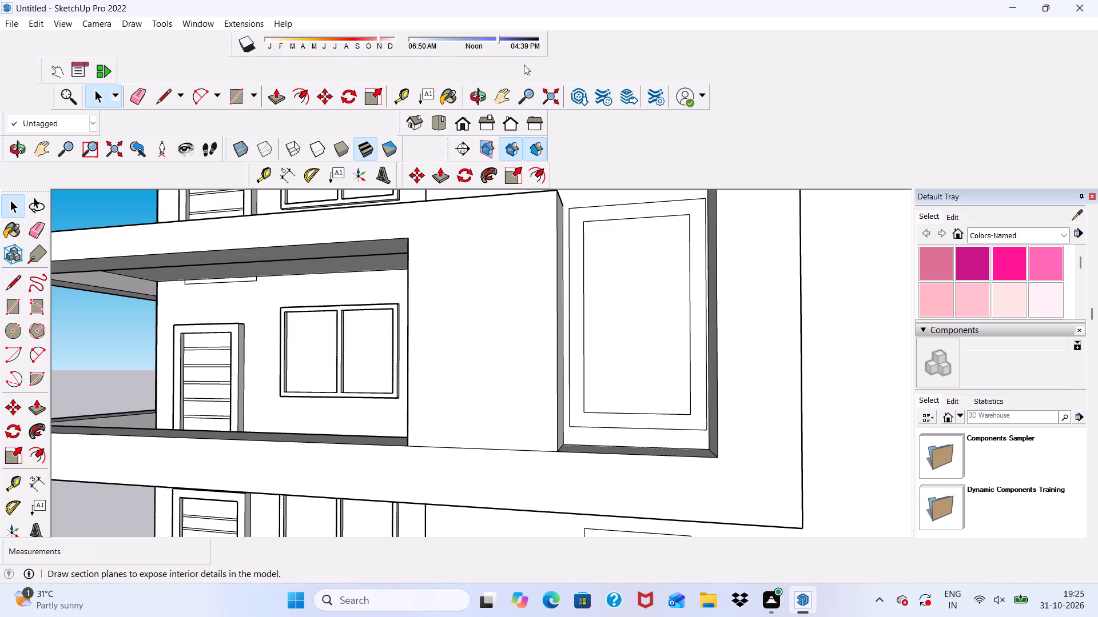
# Examine the building from several angles, checking the balcony slabs and the column of window outlines down the plain wall.
pyautogui.scroll(-15, 587, 282)
pyautogui.moveTo(600, 384); pyautogui.dragTo(601, 373, button='middle')
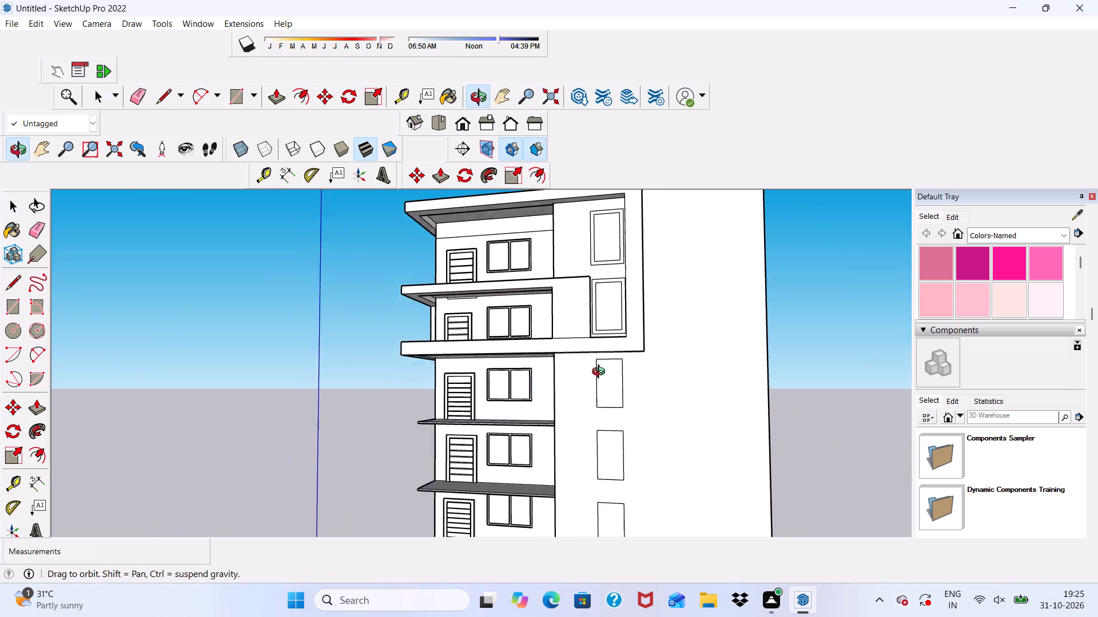
pyautogui.moveTo(601, 373); pyautogui.dragTo(635, 342, button='middle')
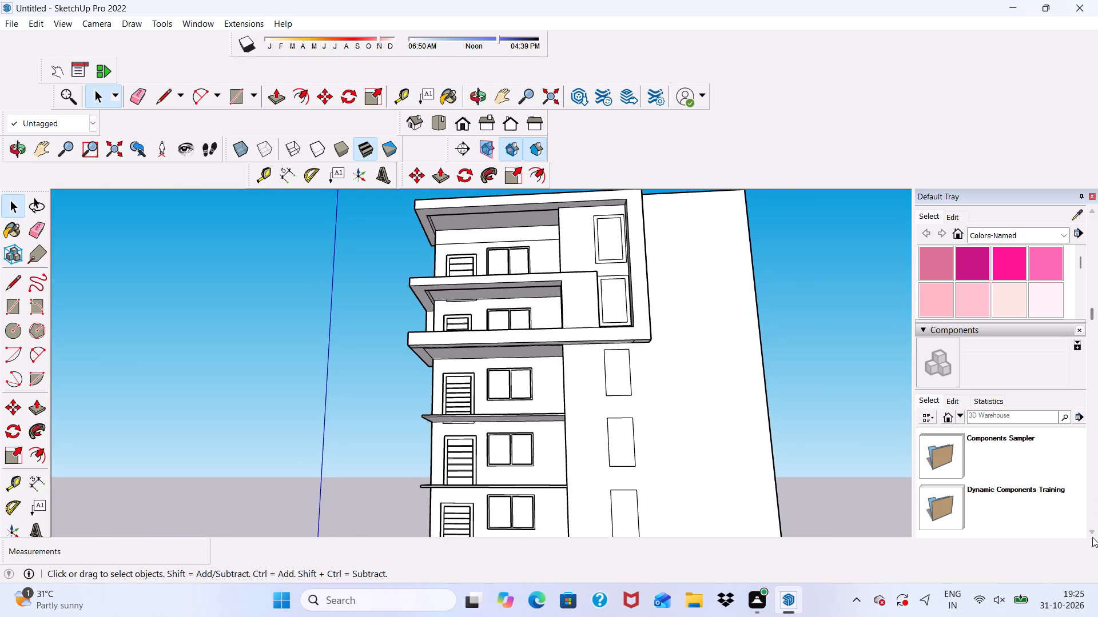
pyautogui.scroll(1, 1064, 539)
pyautogui.scroll(4, 636, 405)
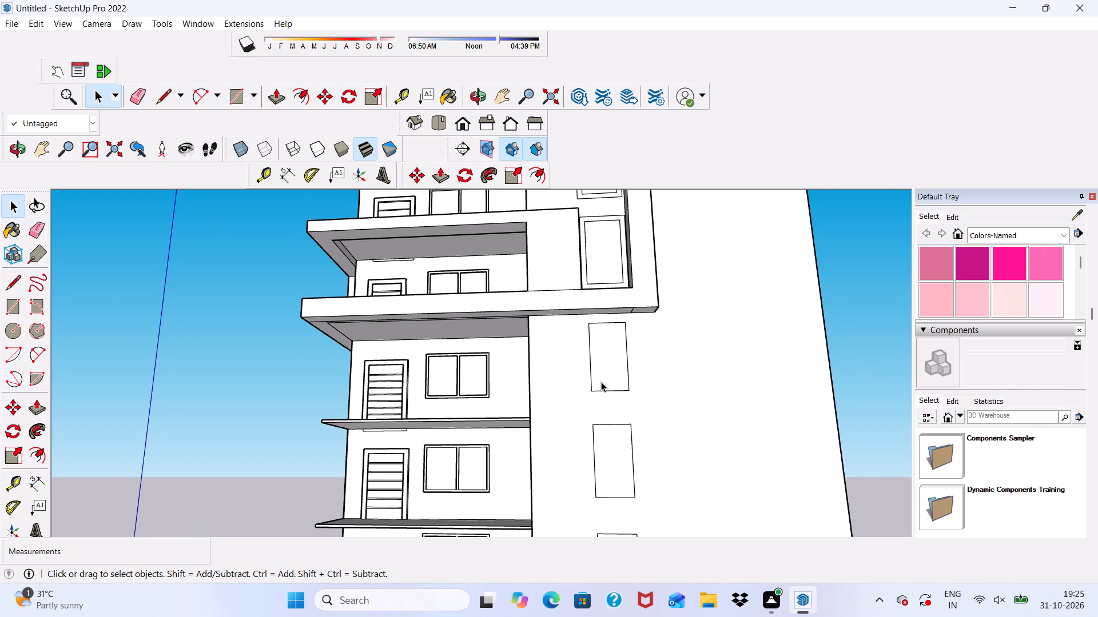
pyautogui.scroll(2, 591, 398)
pyautogui.scroll(-9, 583, 378)
pyautogui.moveTo(598, 427); pyautogui.dragTo(826, 392, button='middle')
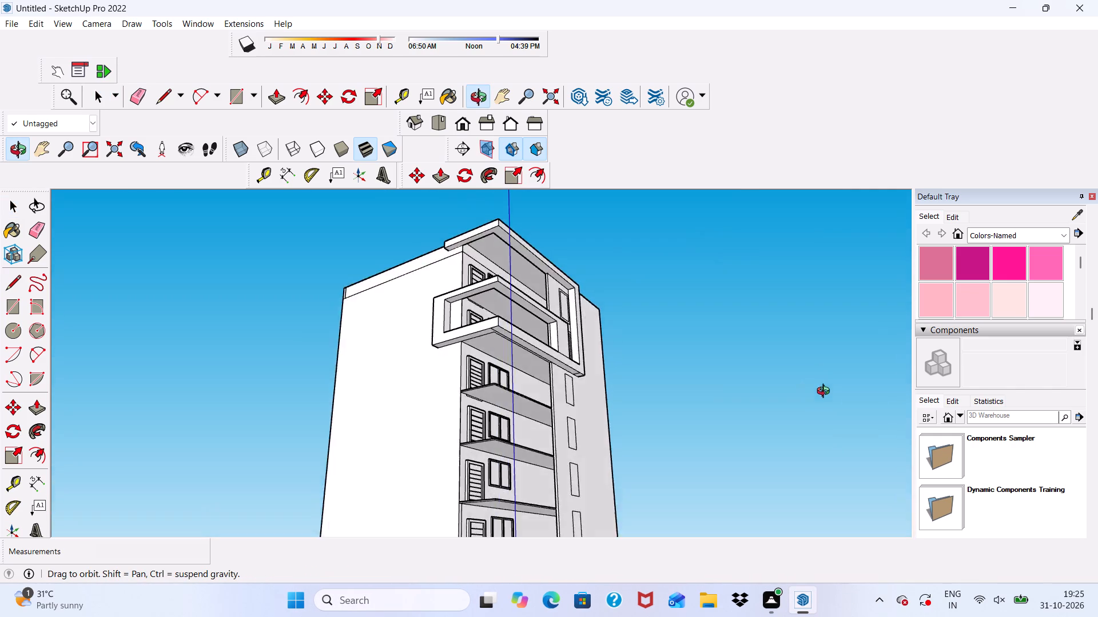
pyautogui.moveTo(826, 392); pyautogui.dragTo(541, 508, button='middle')
pyautogui.scroll(8, 466, 503)
pyautogui.scroll(-2, 473, 448)
pyautogui.moveTo(486, 450); pyautogui.dragTo(536, 413, button='middle')
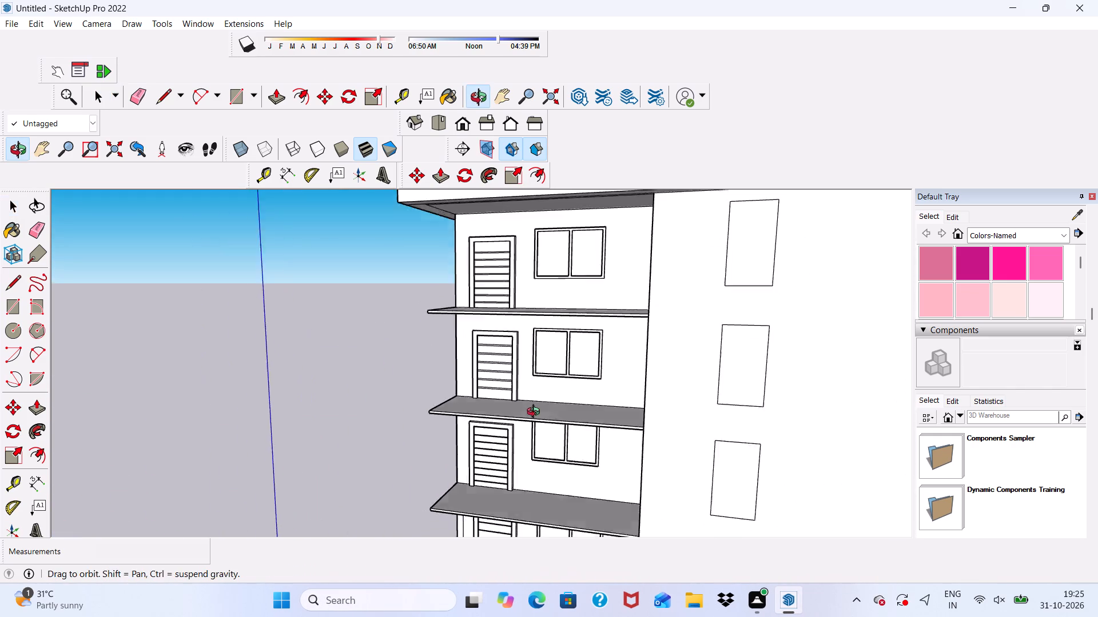
pyautogui.moveTo(536, 413); pyautogui.dragTo(630, 356, button='middle')
pyautogui.scroll(-10, 632, 328)
pyautogui.moveTo(703, 387); pyautogui.dragTo(657, 485, button='middle')
pyautogui.scroll(2, 604, 420)
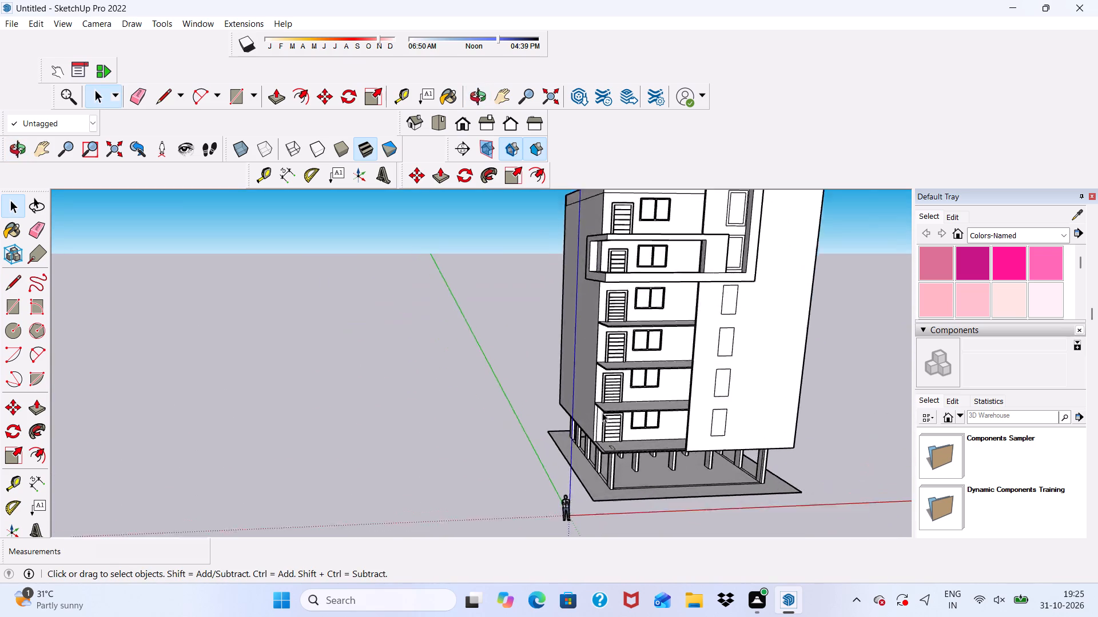
pyautogui.scroll(4, 602, 412)
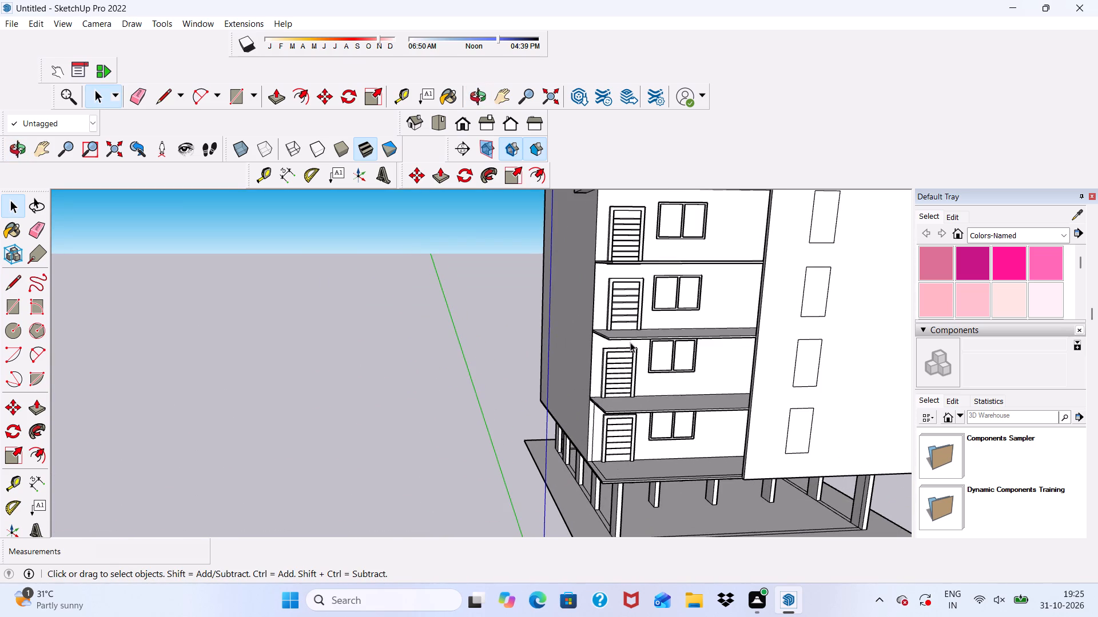
pyautogui.scroll(-1, 630, 350)
pyautogui.moveTo(630, 351); pyautogui.dragTo(658, 287, button='middle')
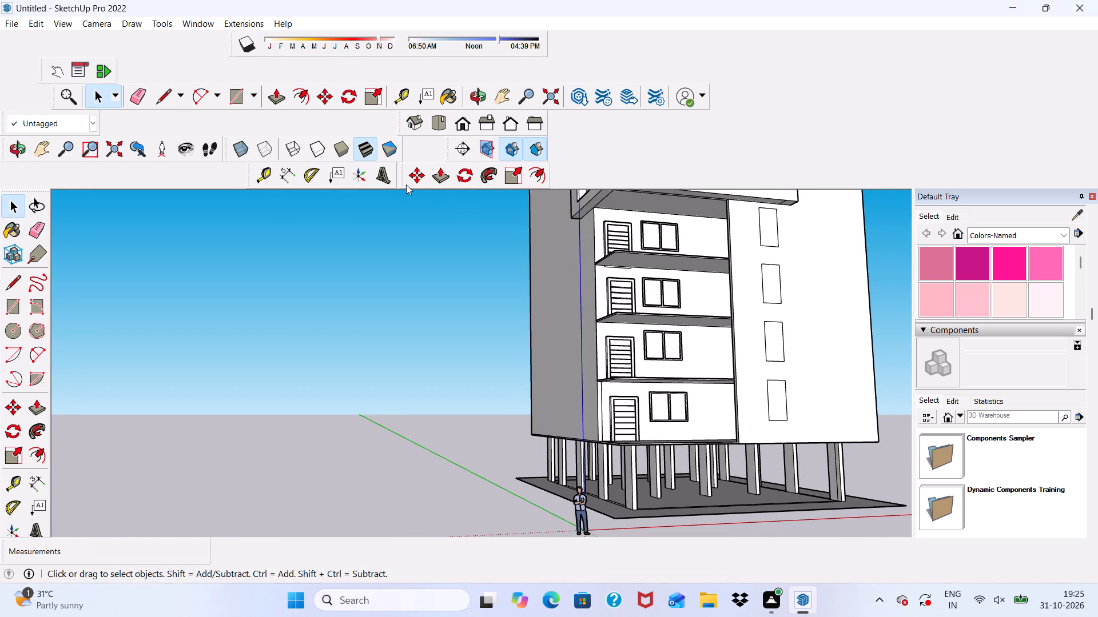
# Draw a 20' 7 1/4" by 3" rectangle across the front edge of the balcony slab above the second-lowest louvred door.
pyautogui.click(227, 95)
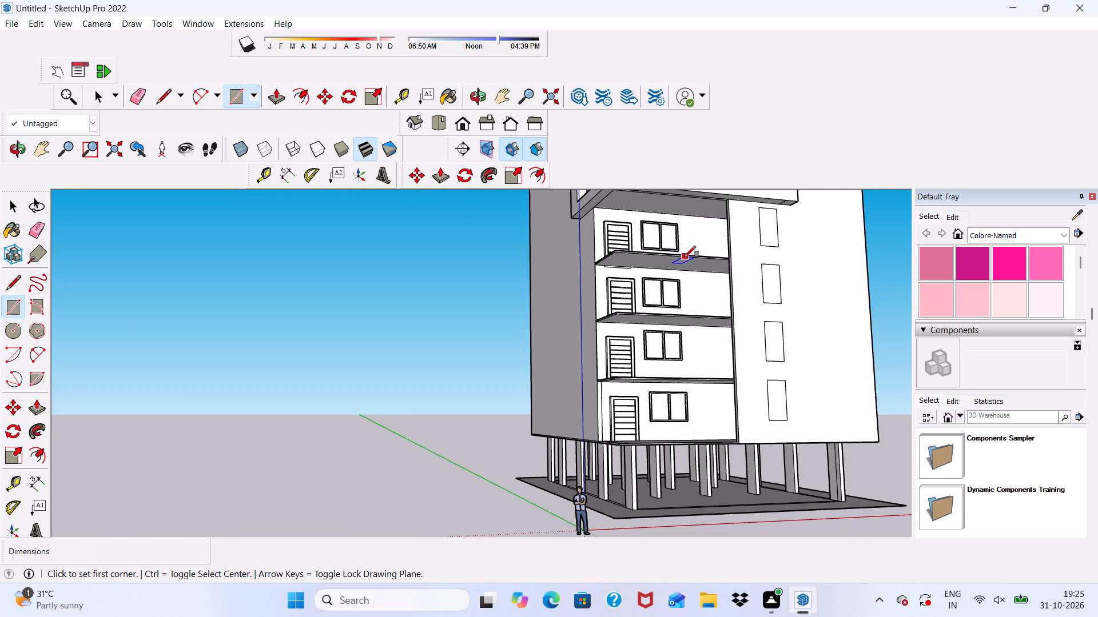
pyautogui.scroll(14, 682, 333)
pyautogui.scroll(3, 541, 327)
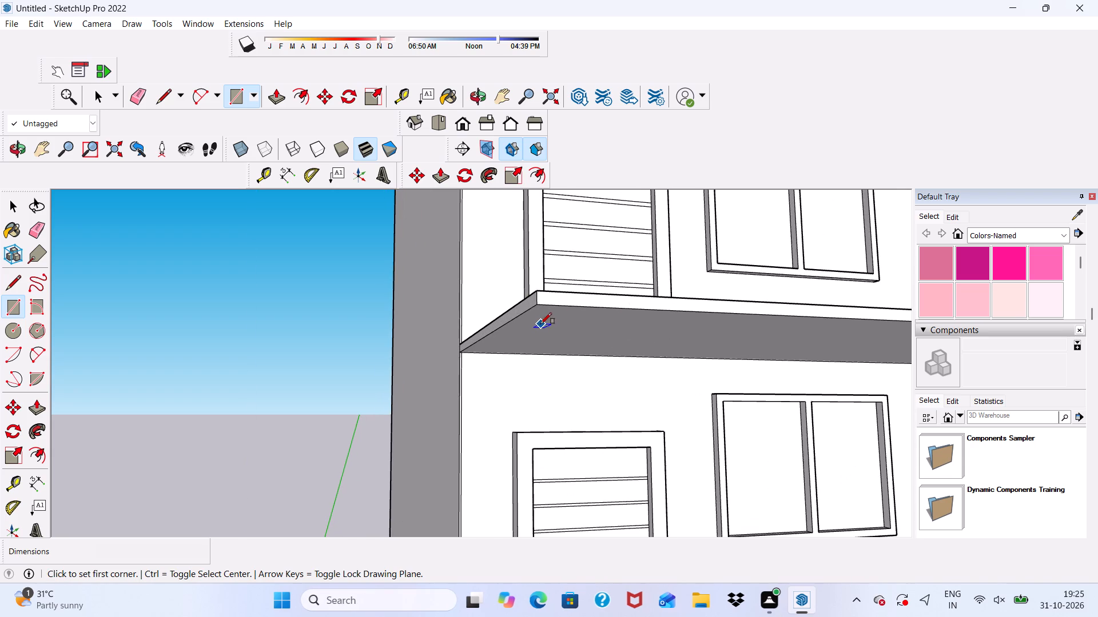
pyautogui.scroll(4, 546, 315)
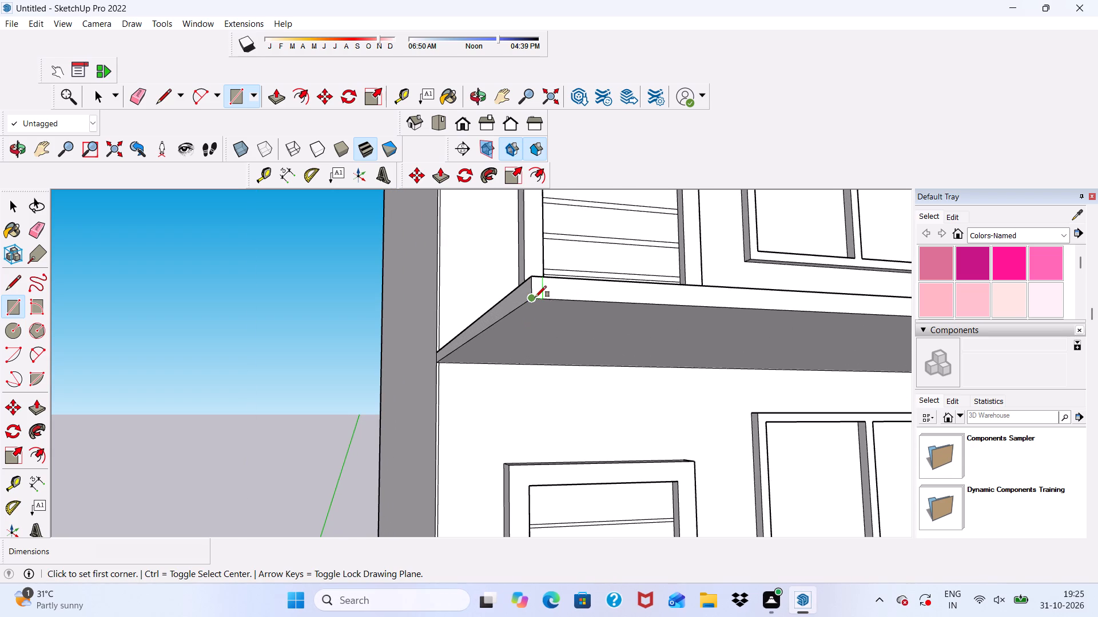
pyautogui.scroll(2, 508, 315)
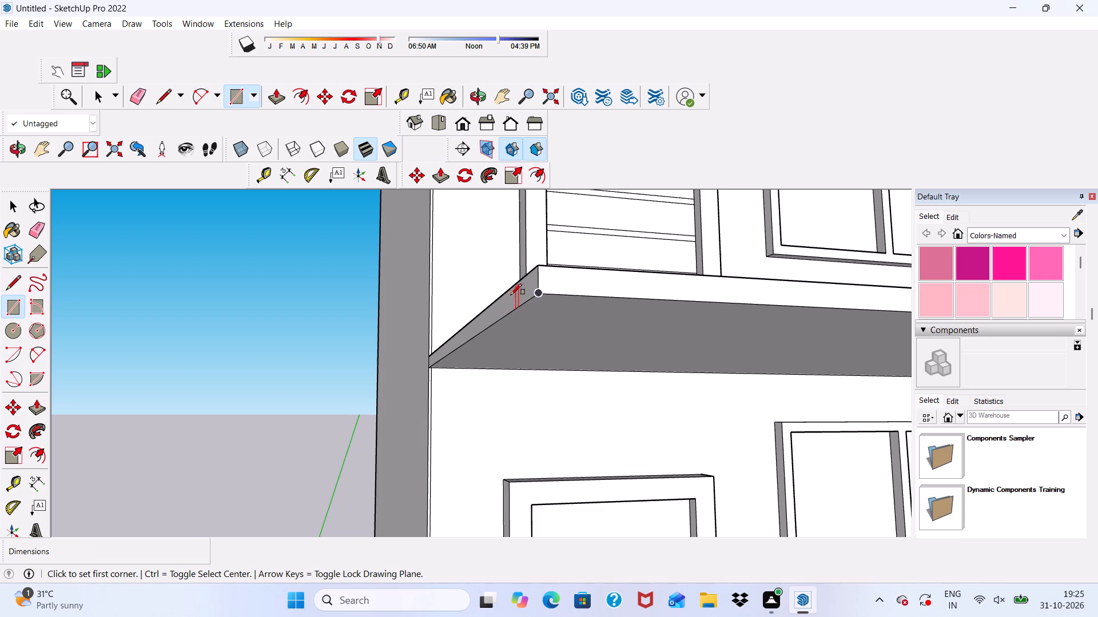
pyautogui.scroll(-4, 511, 295)
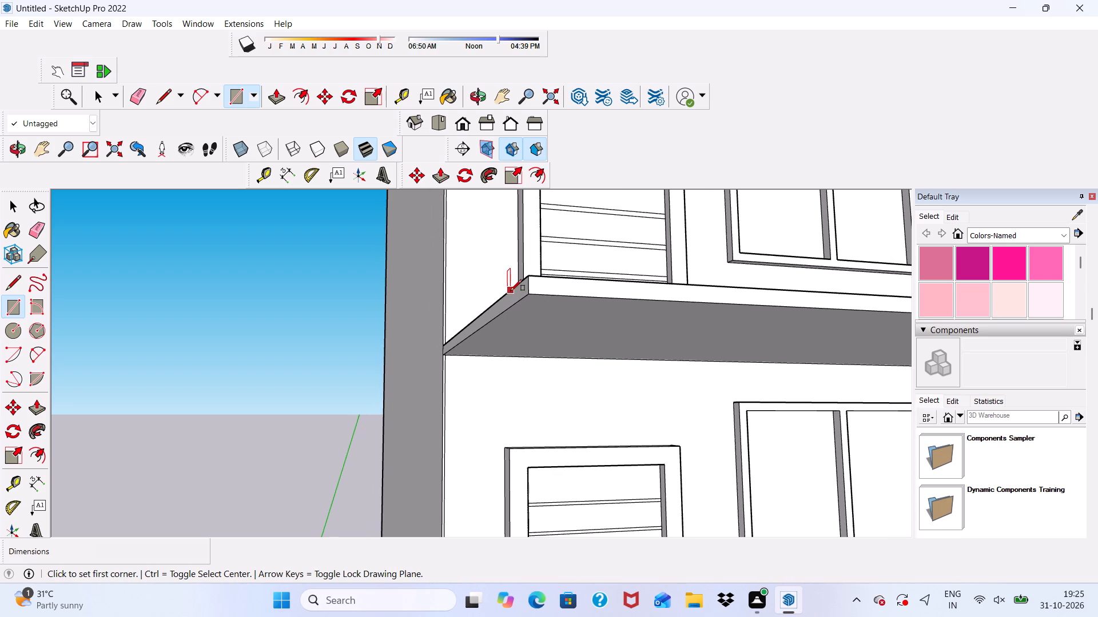
pyautogui.scroll(-3, 511, 291)
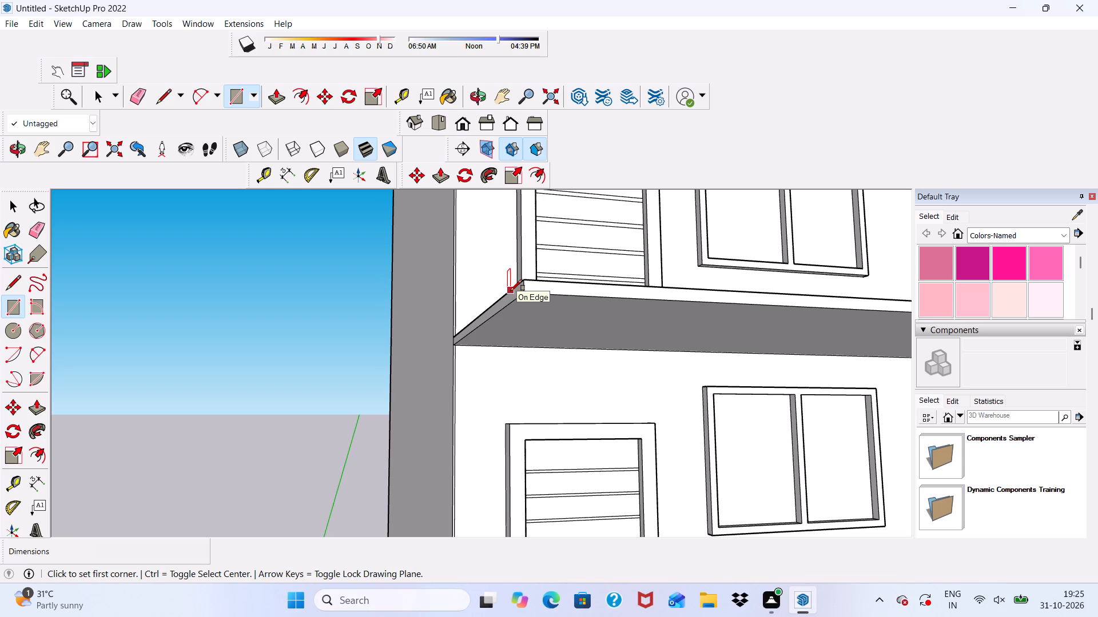
pyautogui.scroll(-4, 519, 283)
pyautogui.scroll(5, 558, 297)
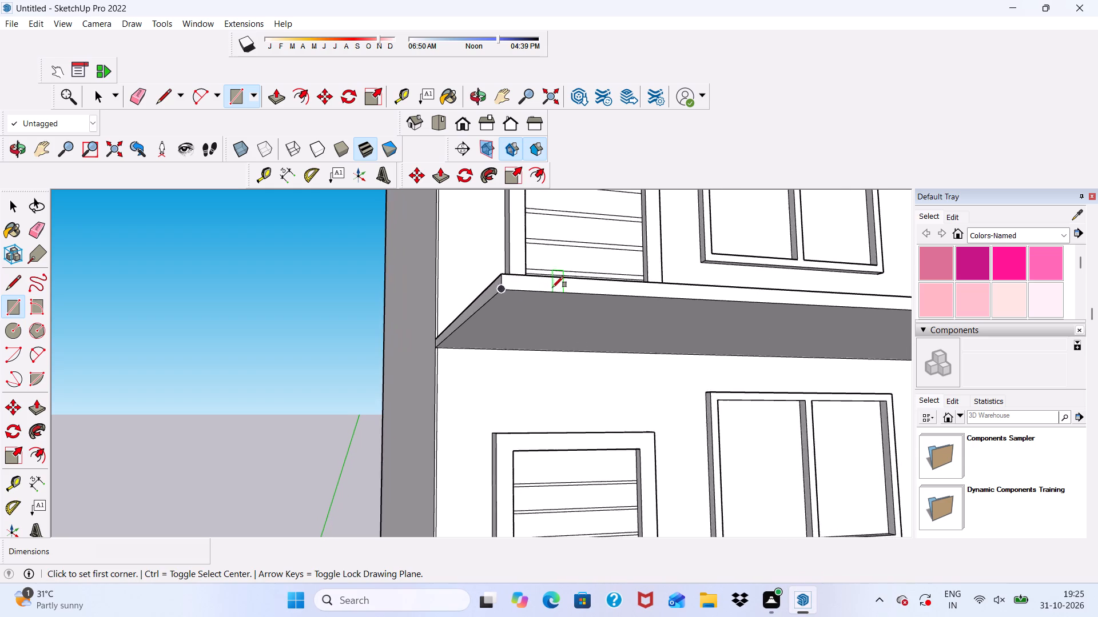
pyautogui.scroll(7, 535, 289)
pyautogui.scroll(4, 473, 294)
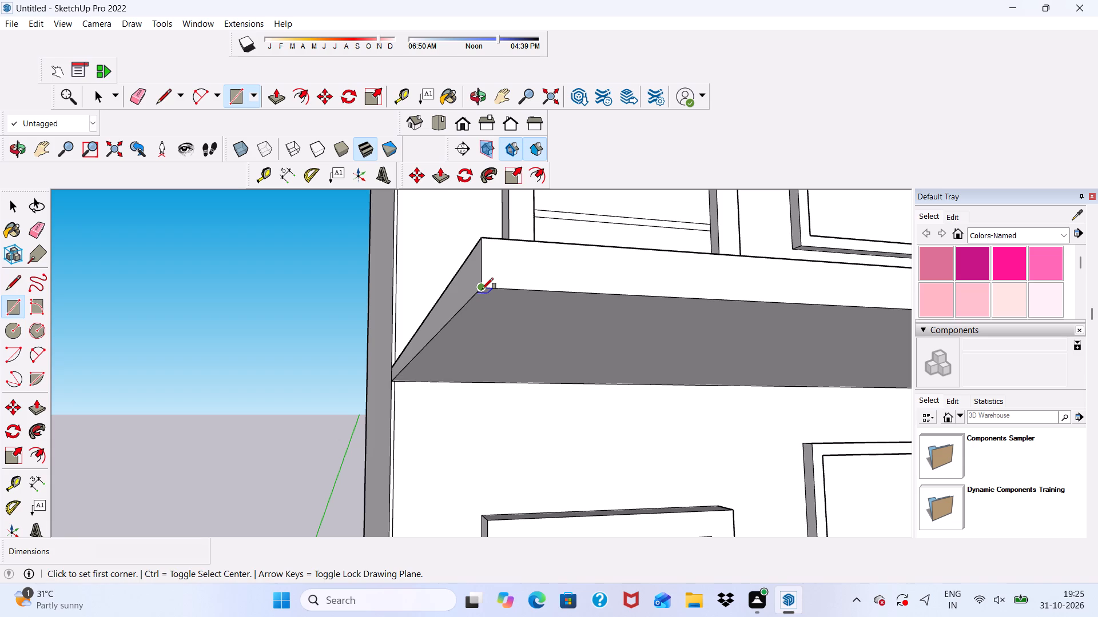
pyautogui.scroll(4, 482, 290)
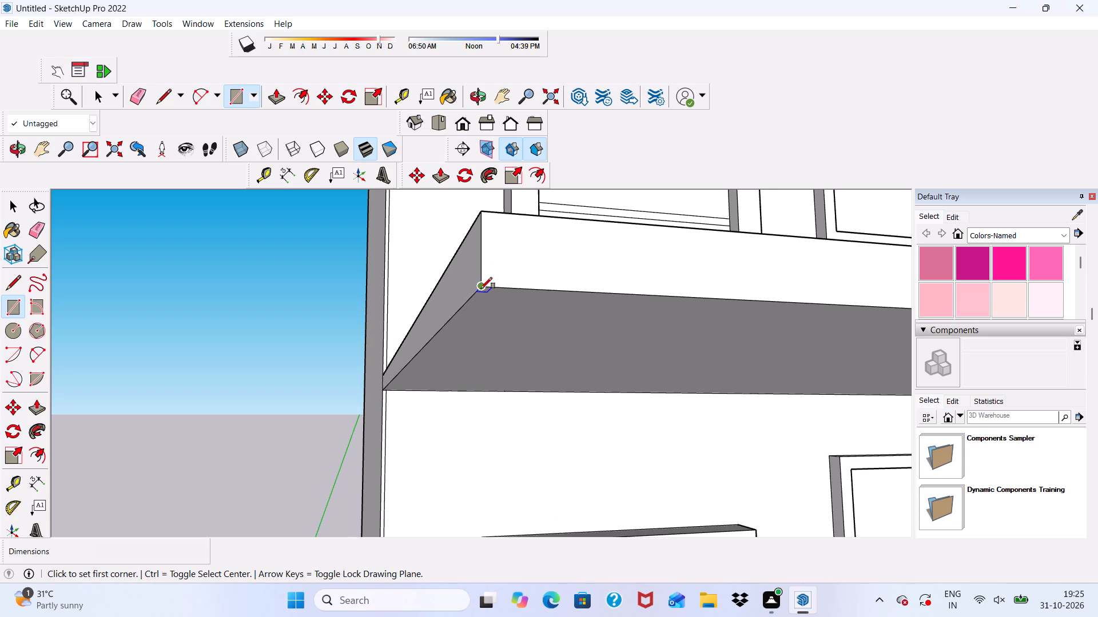
pyautogui.click(481, 289)
pyautogui.scroll(-4, 488, 263)
pyautogui.scroll(-15, 555, 277)
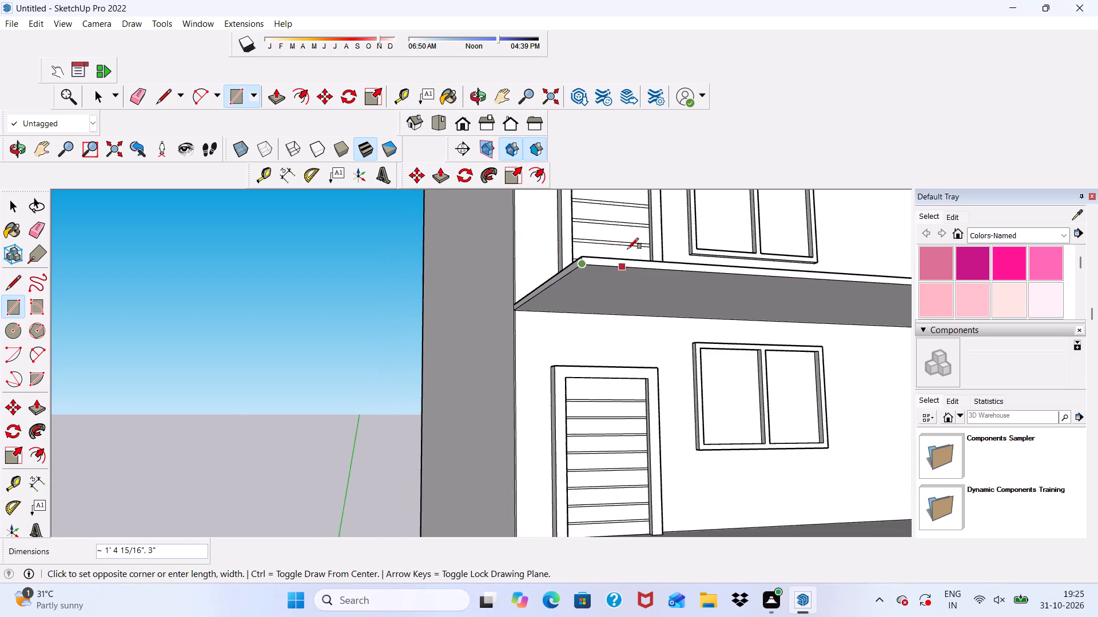
pyautogui.scroll(-5, 627, 249)
pyautogui.scroll(-5, 549, 267)
pyautogui.scroll(9, 873, 283)
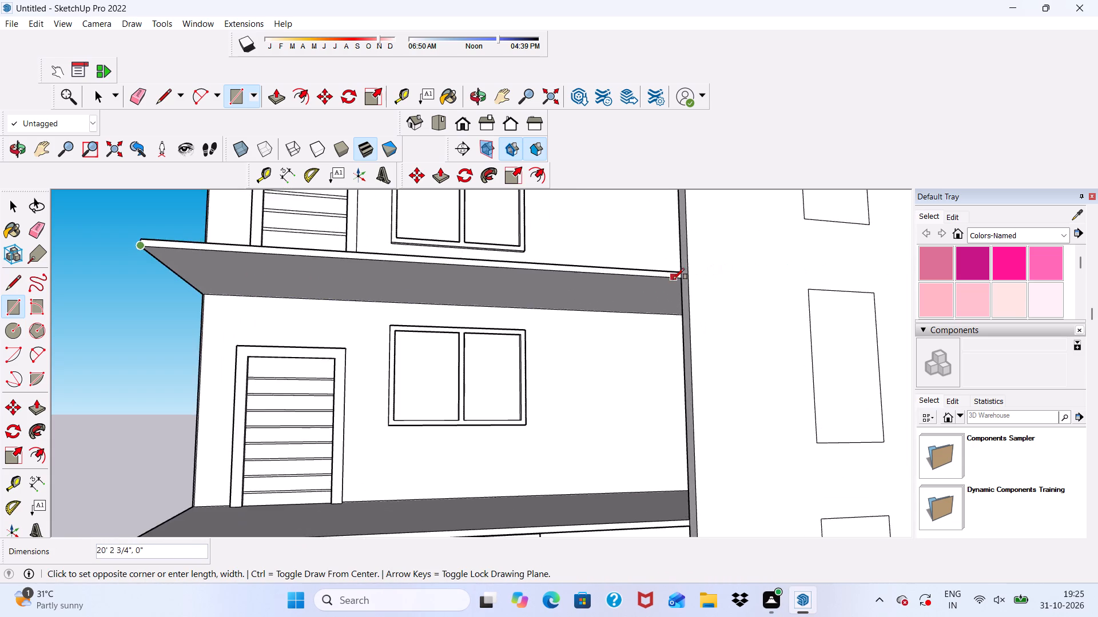
pyautogui.scroll(19, 673, 279)
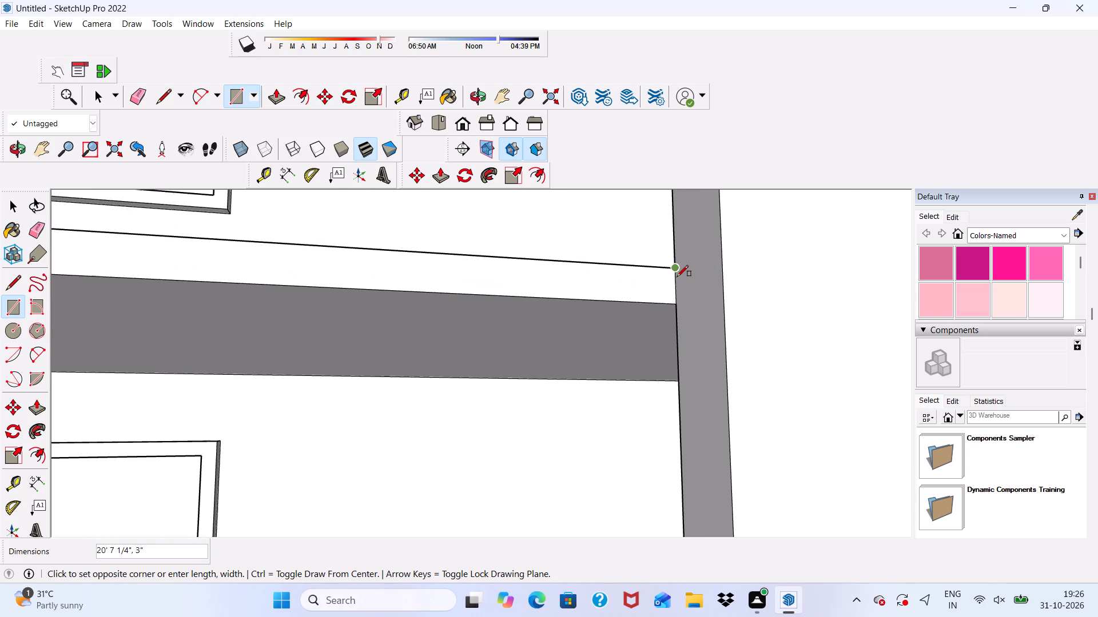
pyautogui.click(677, 277)
pyautogui.press('space')
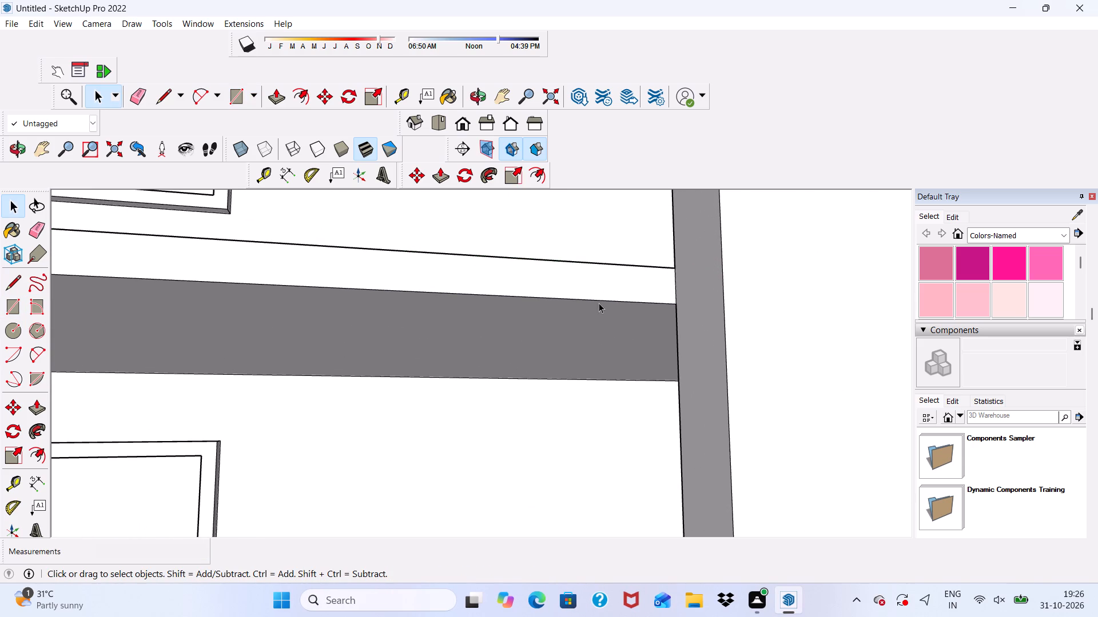
# Push/Pull that balcony slab's front edge face outward 1'.
pyautogui.scroll(1, 535, 302)
pyautogui.click(529, 285)
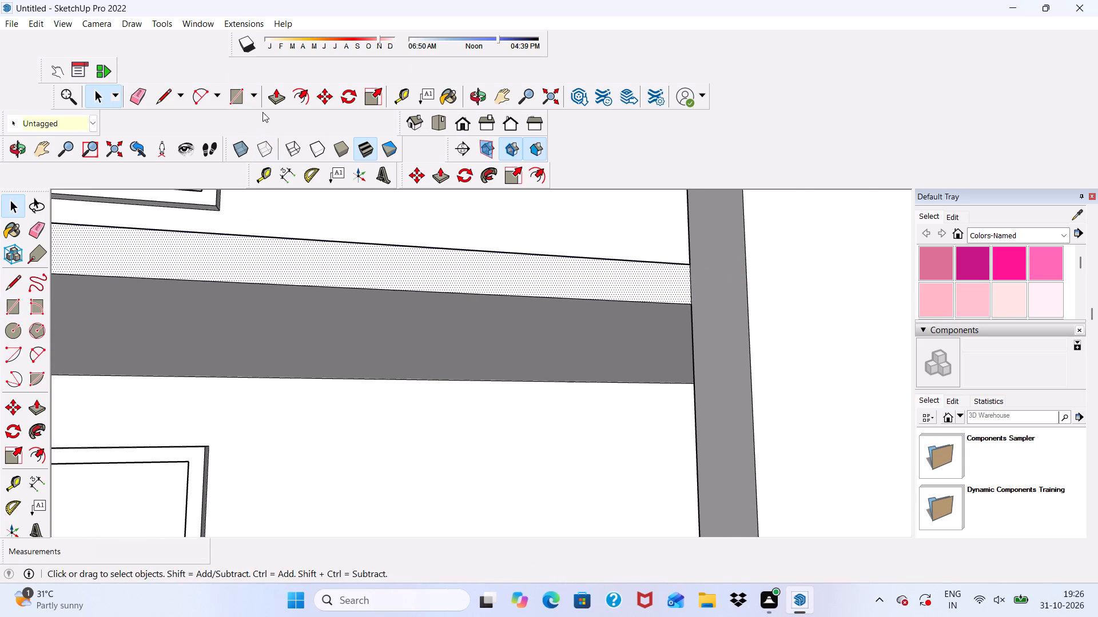
pyautogui.click(274, 95)
pyautogui.click(343, 253)
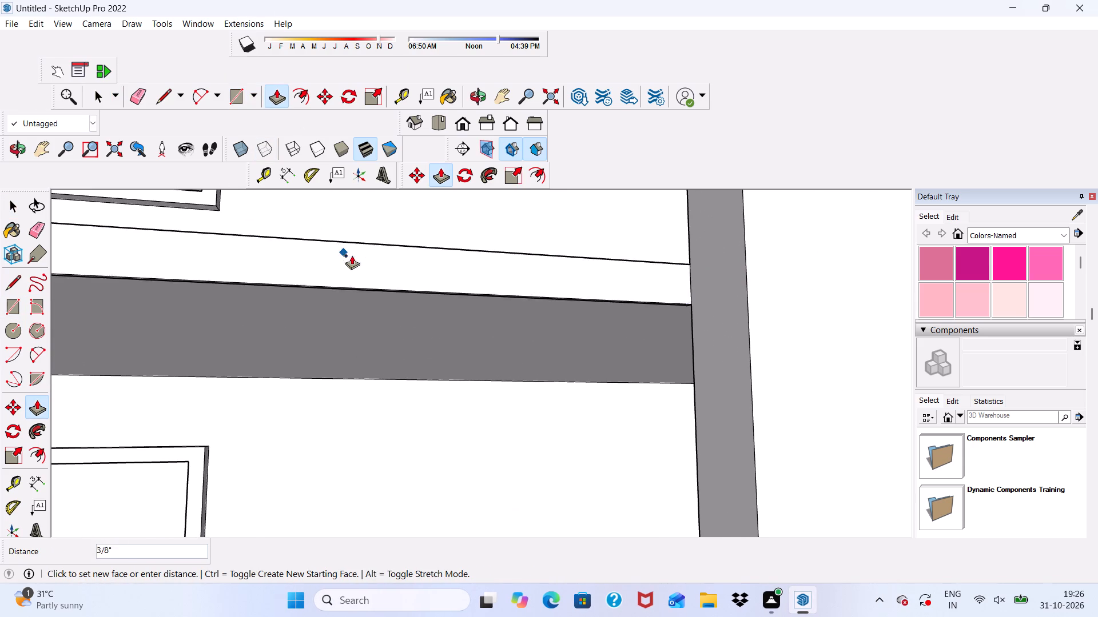
pyautogui.write("1'")
pyautogui.press('Return')
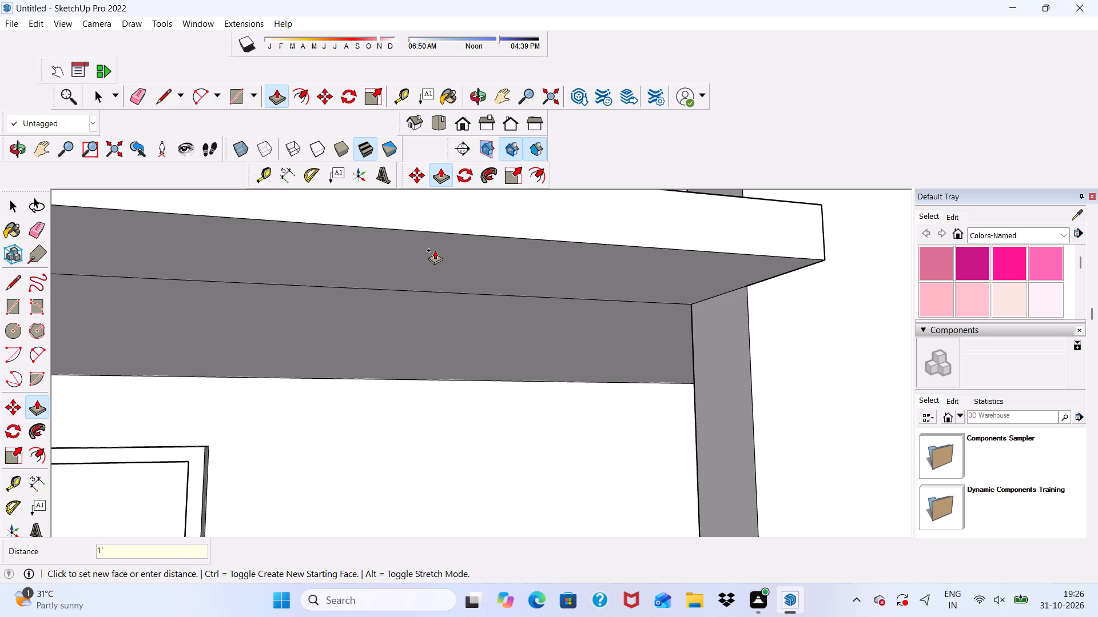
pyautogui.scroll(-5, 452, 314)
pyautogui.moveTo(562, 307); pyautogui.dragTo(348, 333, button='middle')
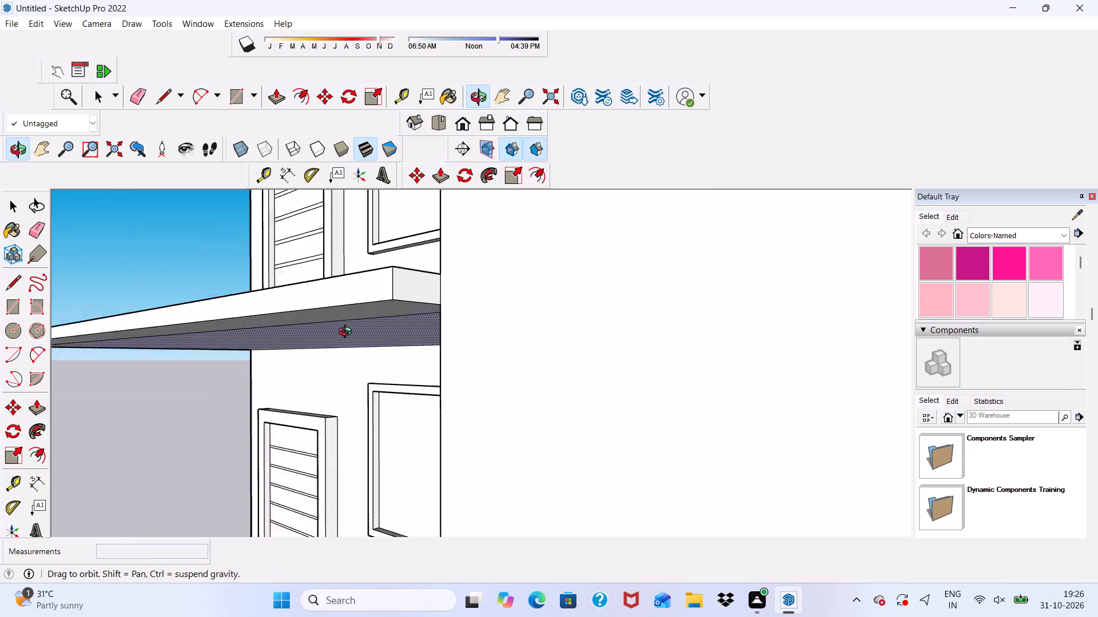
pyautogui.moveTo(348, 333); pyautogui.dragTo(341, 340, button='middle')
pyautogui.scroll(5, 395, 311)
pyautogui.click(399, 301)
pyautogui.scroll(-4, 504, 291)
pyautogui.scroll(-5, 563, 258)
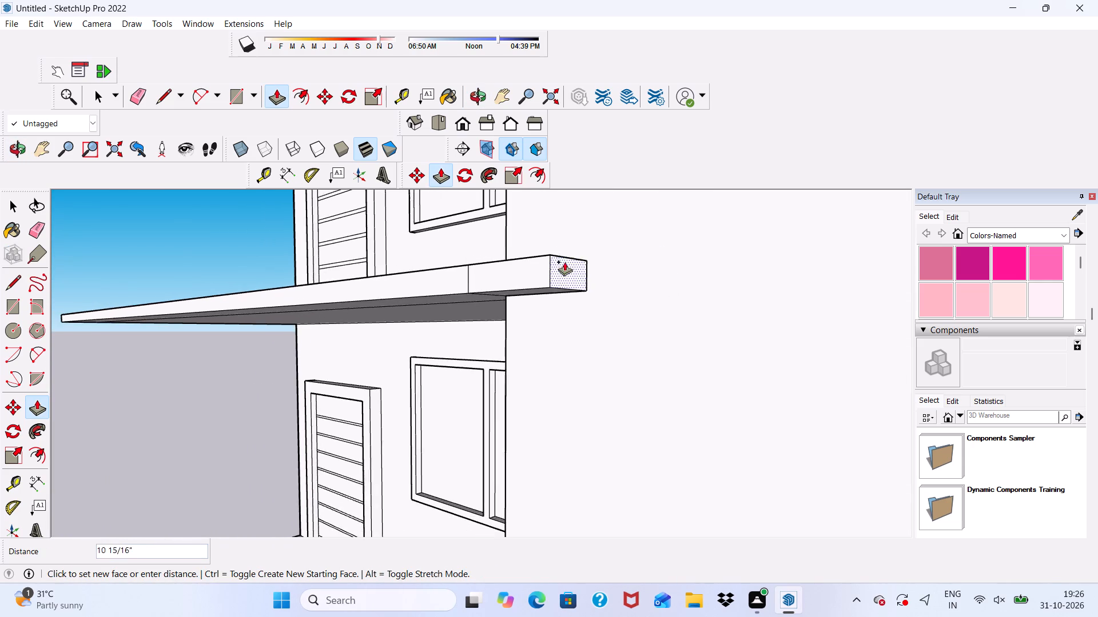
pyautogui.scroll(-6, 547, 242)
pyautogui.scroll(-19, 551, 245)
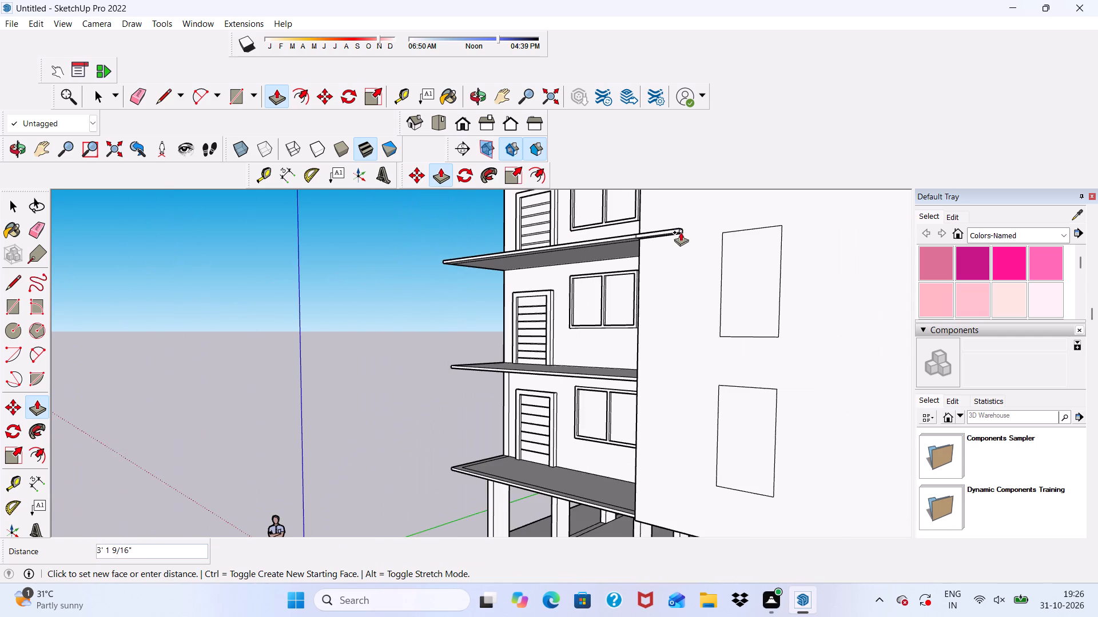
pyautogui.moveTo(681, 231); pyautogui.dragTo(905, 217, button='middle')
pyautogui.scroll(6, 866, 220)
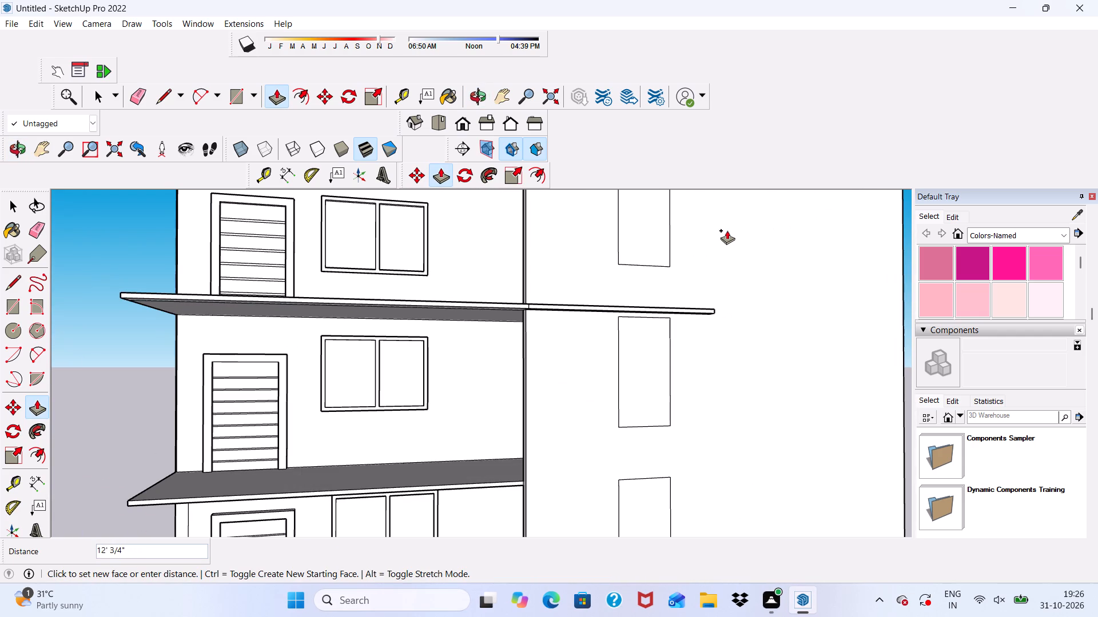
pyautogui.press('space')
# Push/Pull the underside of the slab's new front strip downward 1' to form a deeper balcony fascia.
pyautogui.scroll(4, 460, 313)
pyautogui.scroll(-3, 411, 301)
pyautogui.moveTo(400, 301); pyautogui.dragTo(399, 258, button='middle')
pyautogui.scroll(3, 399, 256)
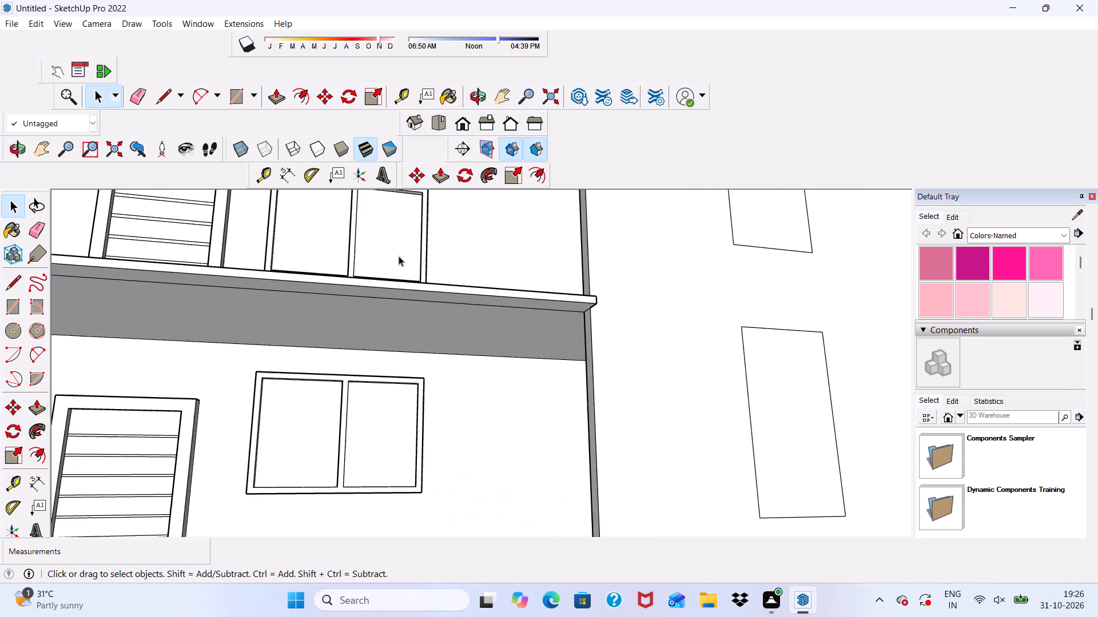
pyautogui.scroll(1, 399, 256)
pyautogui.moveTo(399, 257); pyautogui.dragTo(365, 299, button='middle')
pyautogui.scroll(4, 369, 342)
pyautogui.moveTo(369, 342); pyautogui.dragTo(369, 334, button='middle')
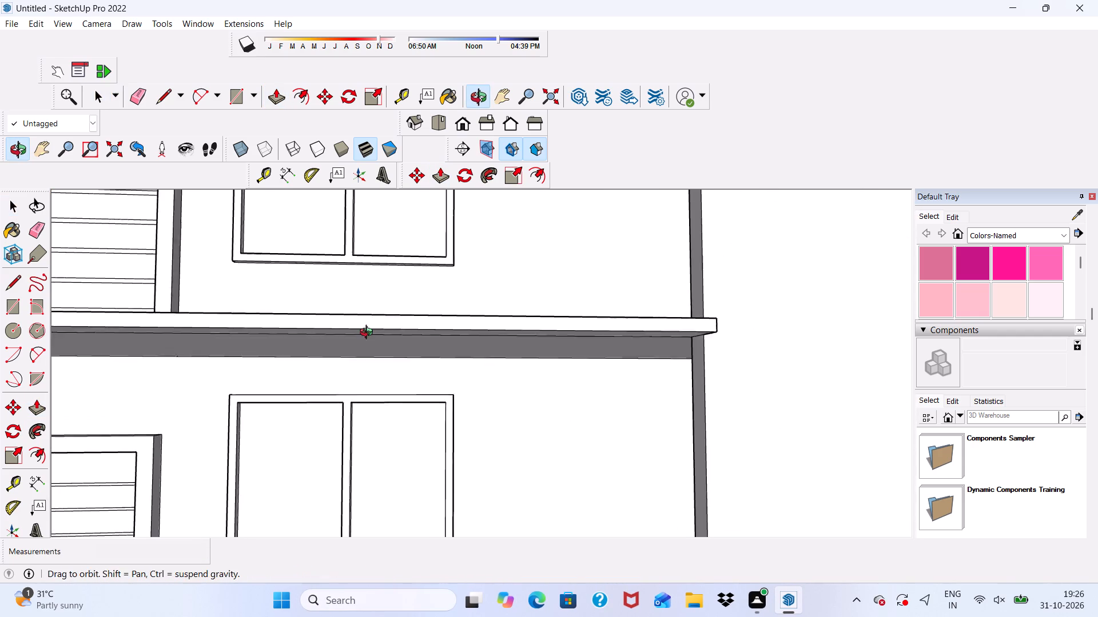
pyautogui.moveTo(369, 334); pyautogui.dragTo(369, 291, button='middle')
pyautogui.scroll(4, 369, 290)
pyautogui.scroll(-1, 371, 293)
pyautogui.click(386, 250)
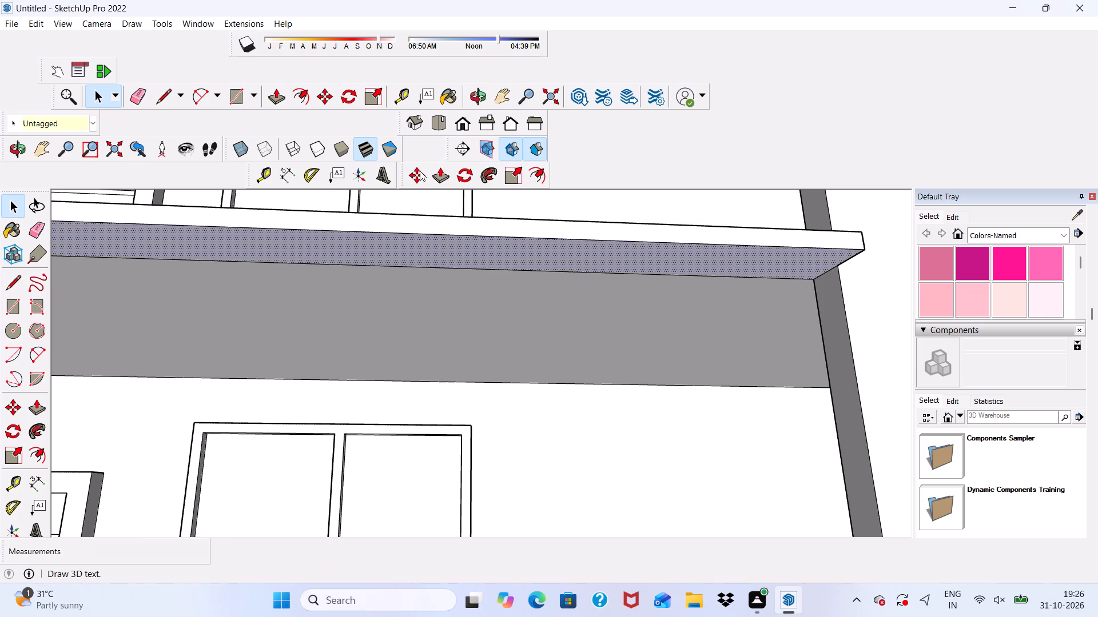
pyautogui.click(433, 173)
pyautogui.click(408, 256)
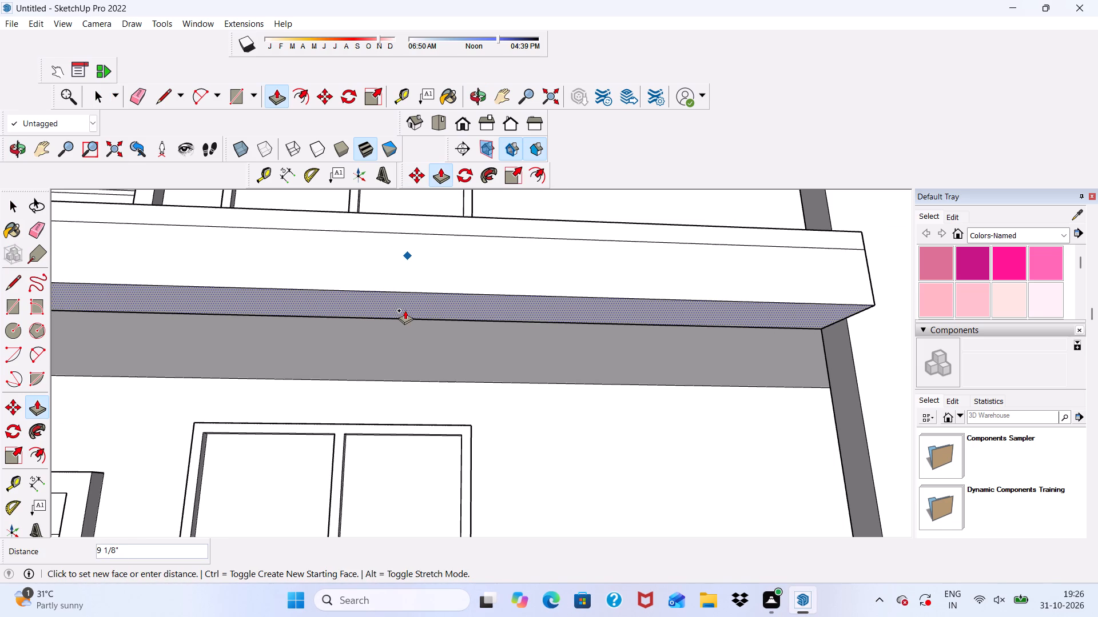
pyautogui.write("1'")
pyautogui.press('Return')
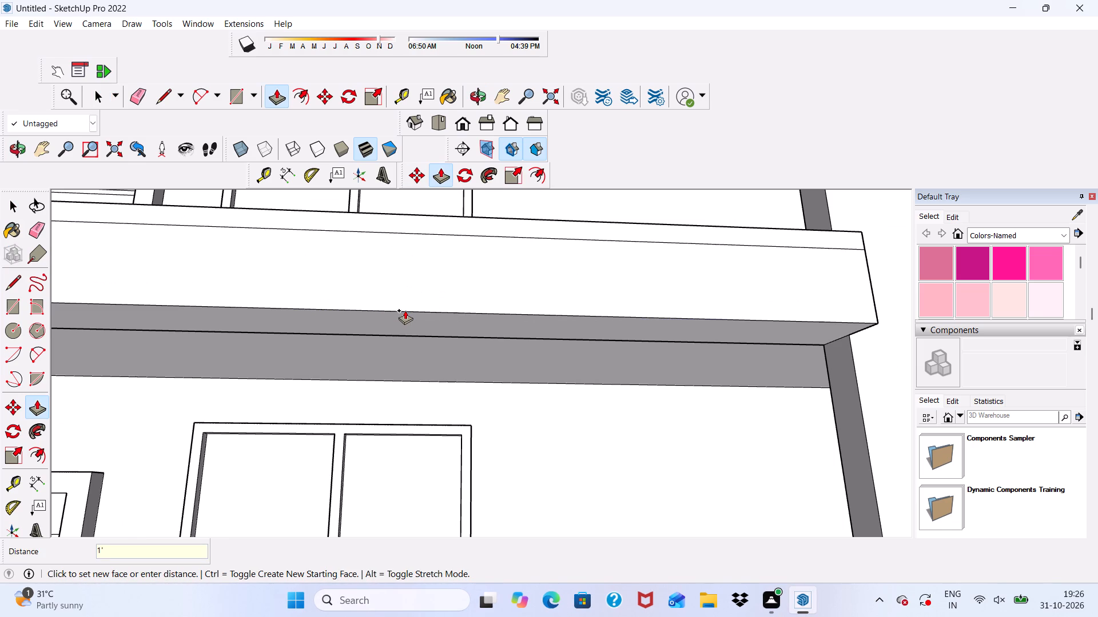
# Erase the horizontal seam line along the front of the deepened balcony fascia.
pyautogui.click(135, 91)
pyautogui.moveTo(269, 216); pyautogui.dragTo(269, 235)
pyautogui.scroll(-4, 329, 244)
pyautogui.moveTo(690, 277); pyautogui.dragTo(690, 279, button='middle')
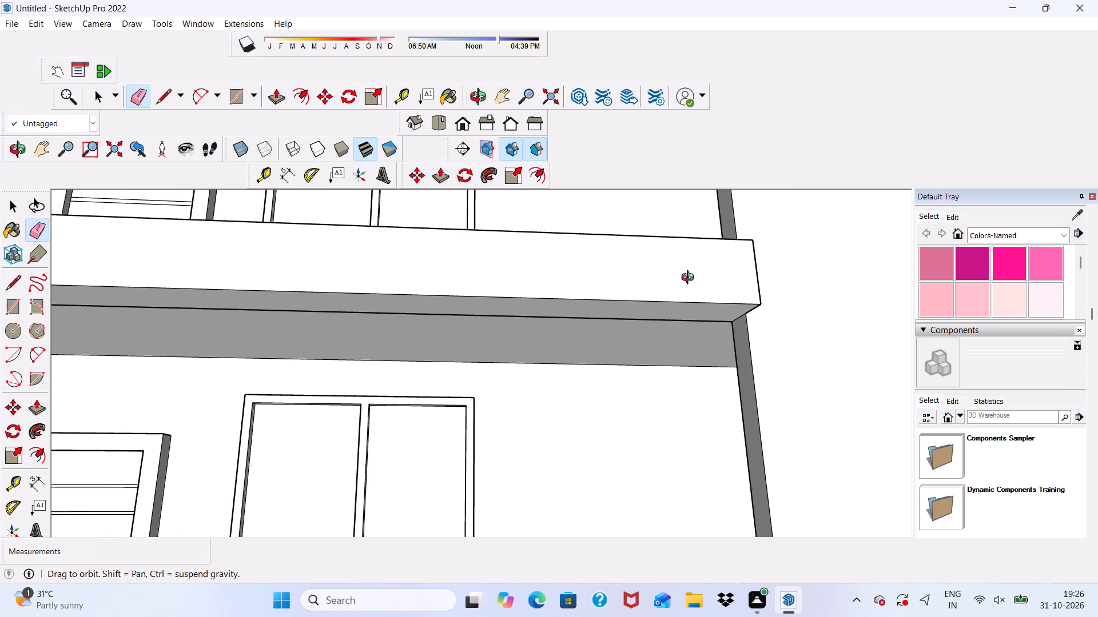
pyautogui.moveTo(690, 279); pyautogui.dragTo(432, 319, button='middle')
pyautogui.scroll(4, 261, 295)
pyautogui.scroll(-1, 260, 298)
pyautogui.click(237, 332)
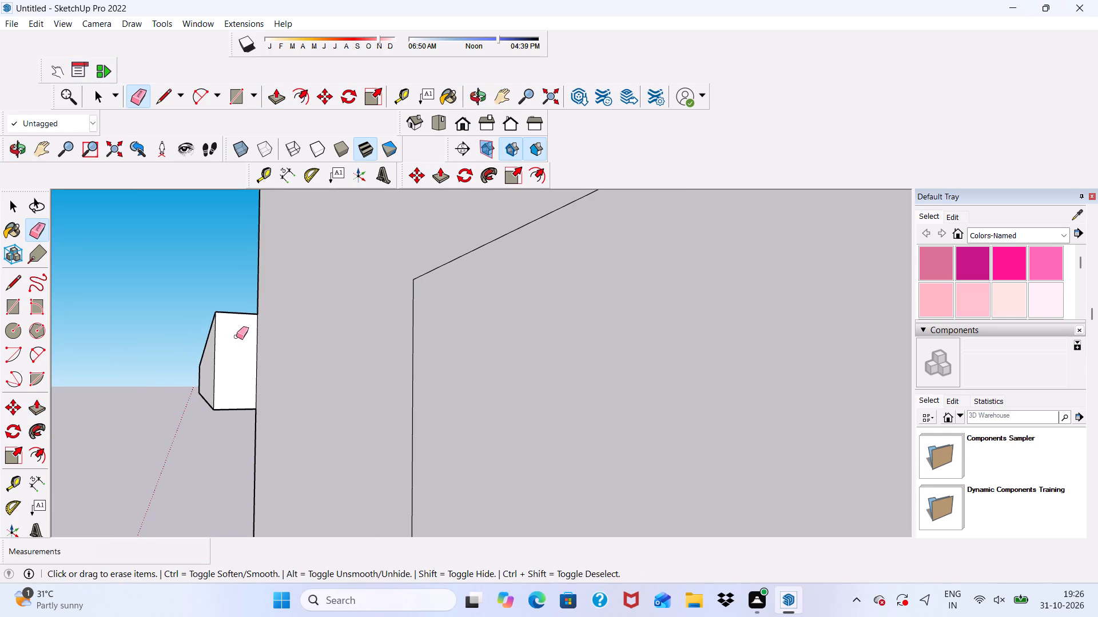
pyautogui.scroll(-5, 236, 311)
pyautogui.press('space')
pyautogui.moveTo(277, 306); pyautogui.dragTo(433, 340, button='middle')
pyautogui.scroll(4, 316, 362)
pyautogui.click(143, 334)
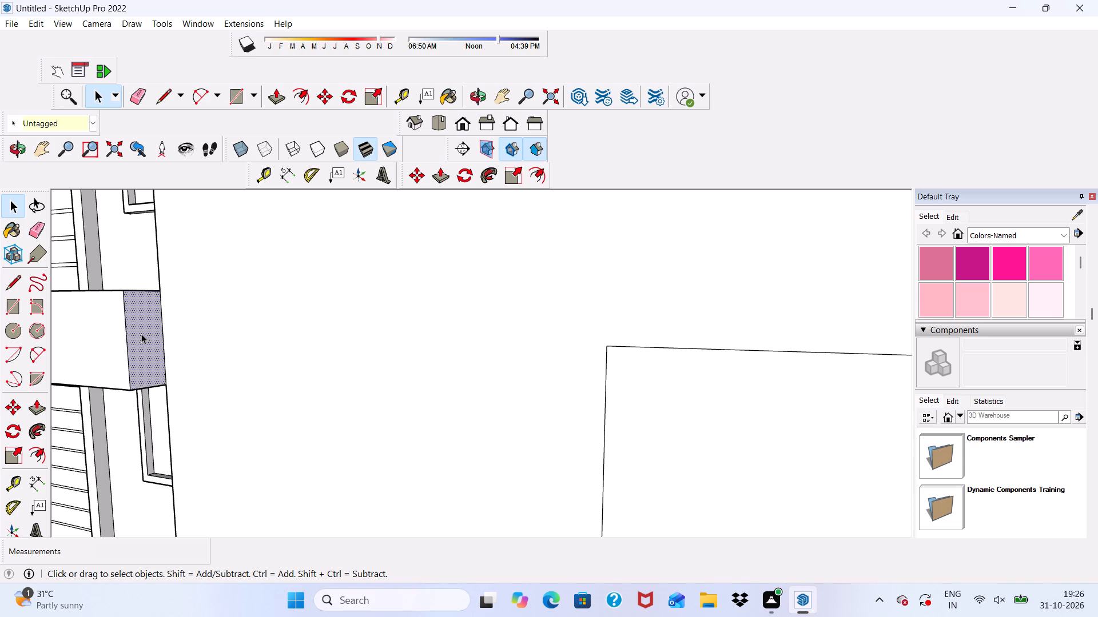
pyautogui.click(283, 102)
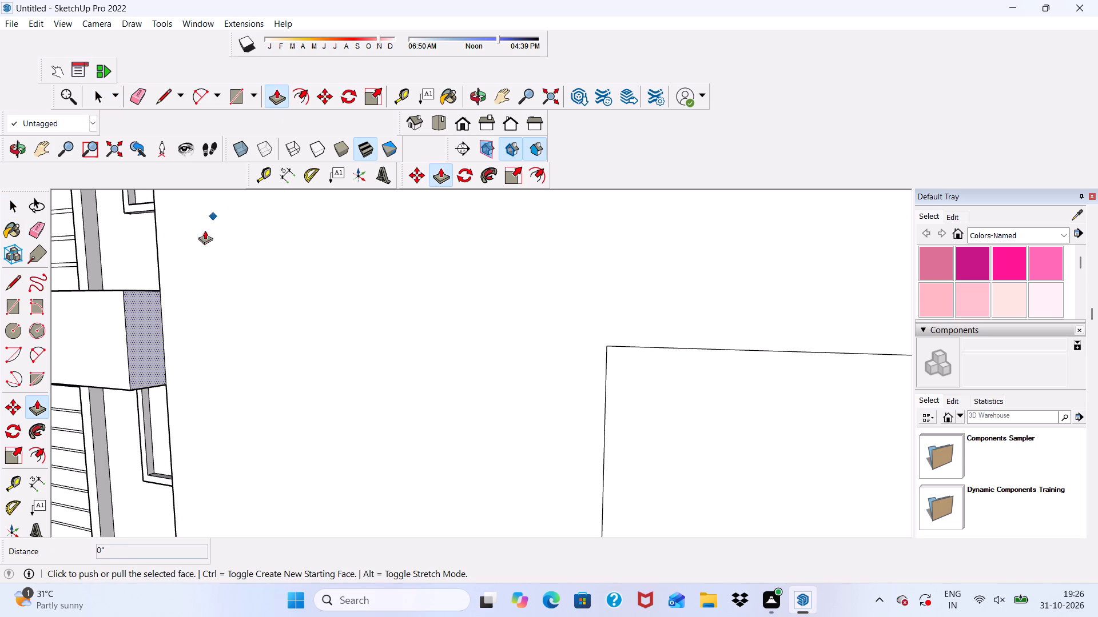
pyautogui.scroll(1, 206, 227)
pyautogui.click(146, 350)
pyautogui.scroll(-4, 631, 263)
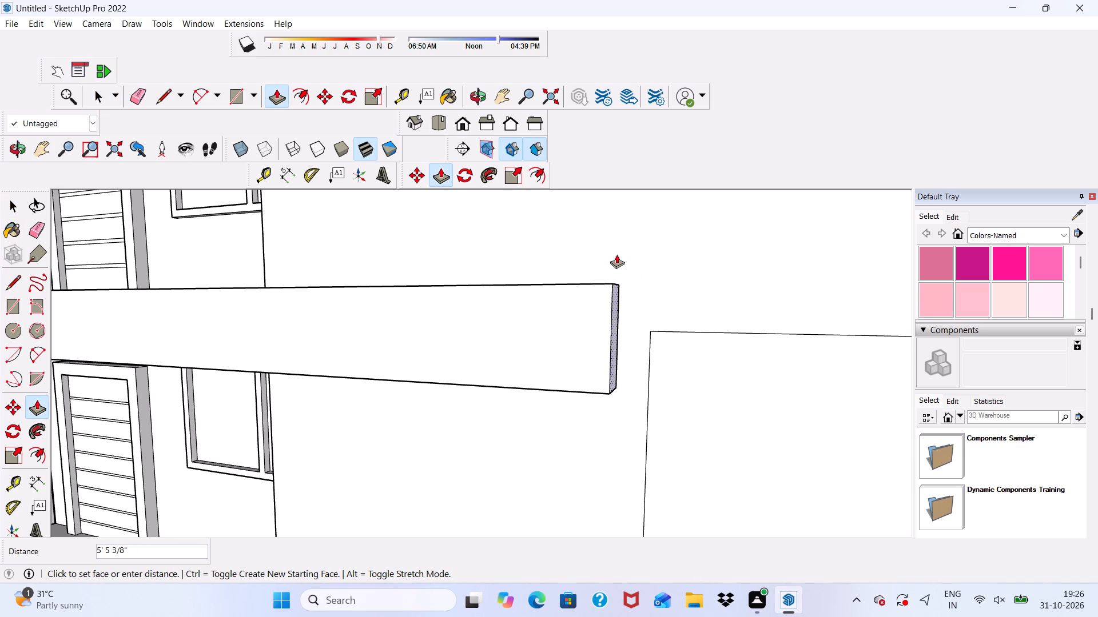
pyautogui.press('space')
# Move the second-lowest tall window outline on the plain wall, with its face, down about 1' 1 5/8".
pyautogui.scroll(-3, 620, 299)
pyautogui.doubleClick(654, 370)
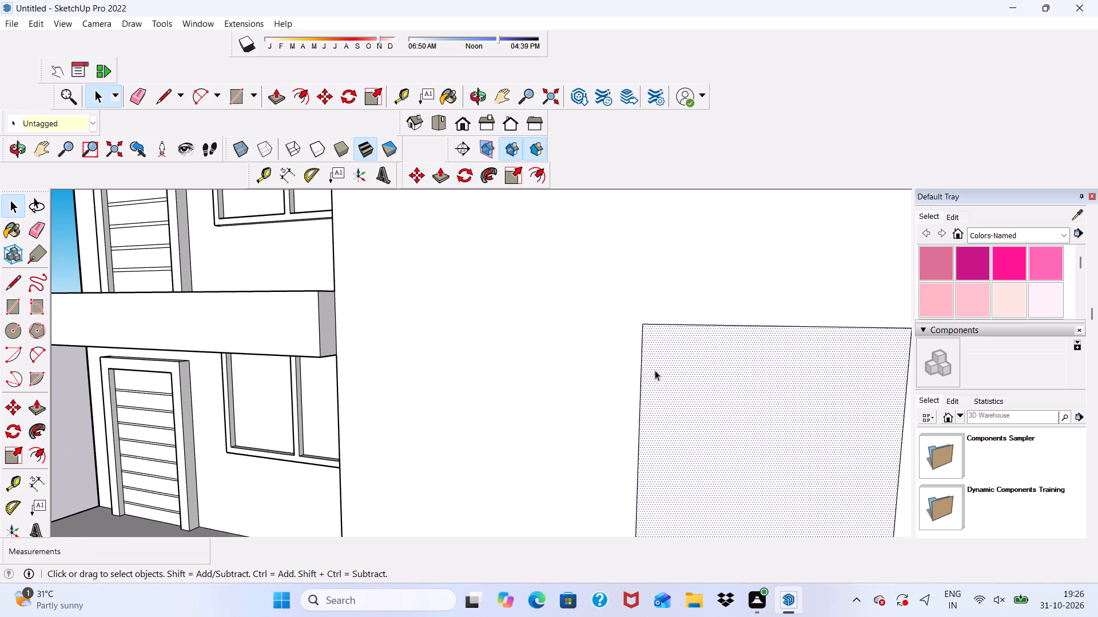
pyautogui.scroll(-14, 634, 302)
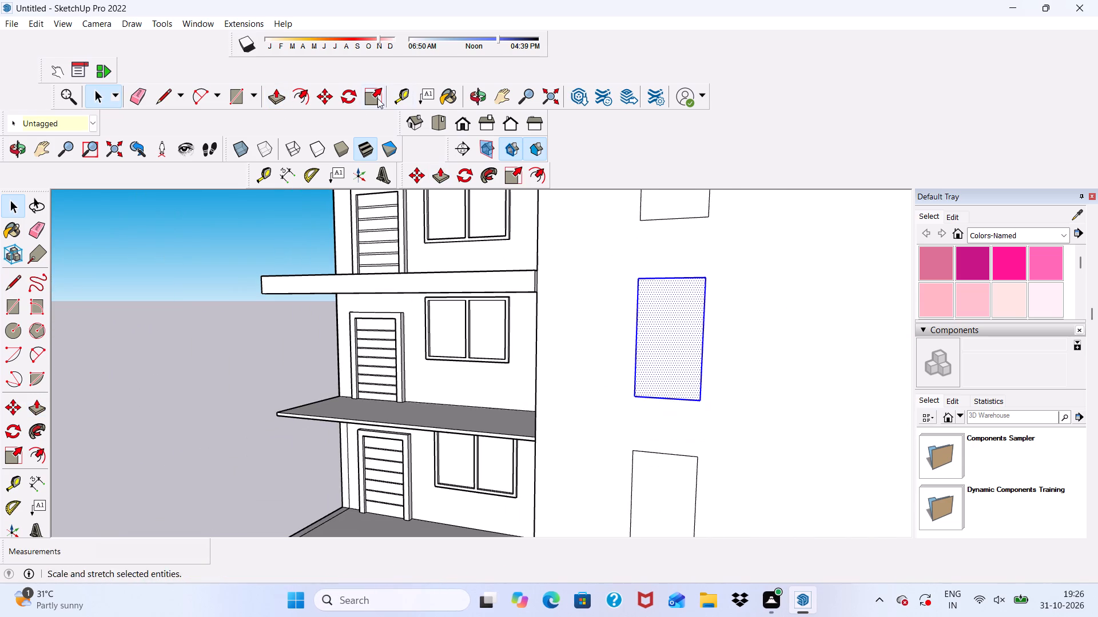
pyautogui.click(330, 98)
pyautogui.click(657, 386)
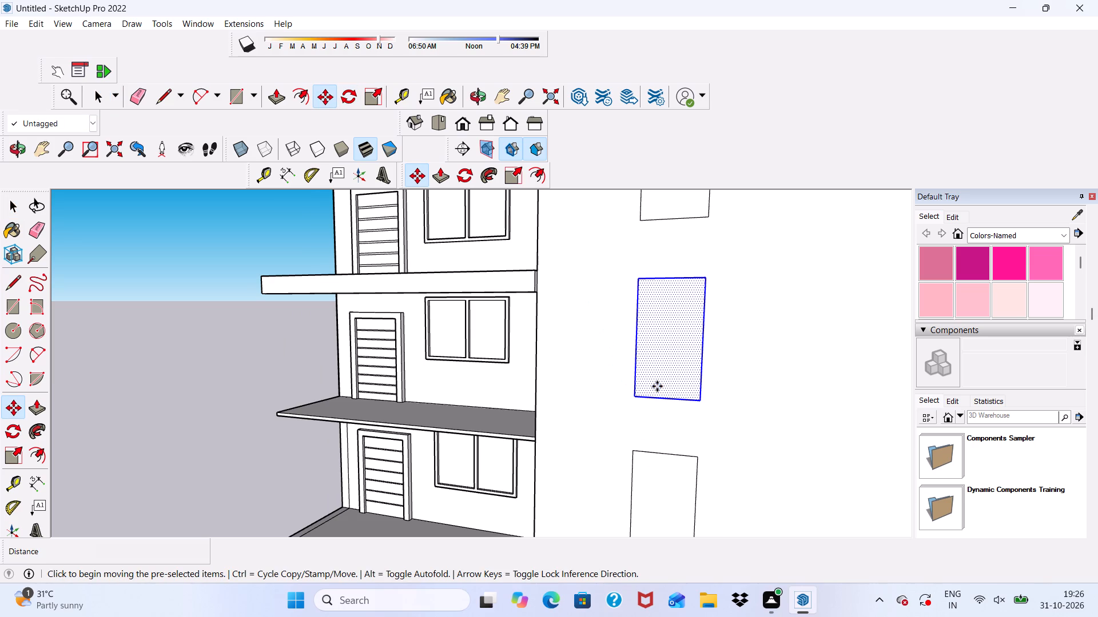
pyautogui.click(657, 406)
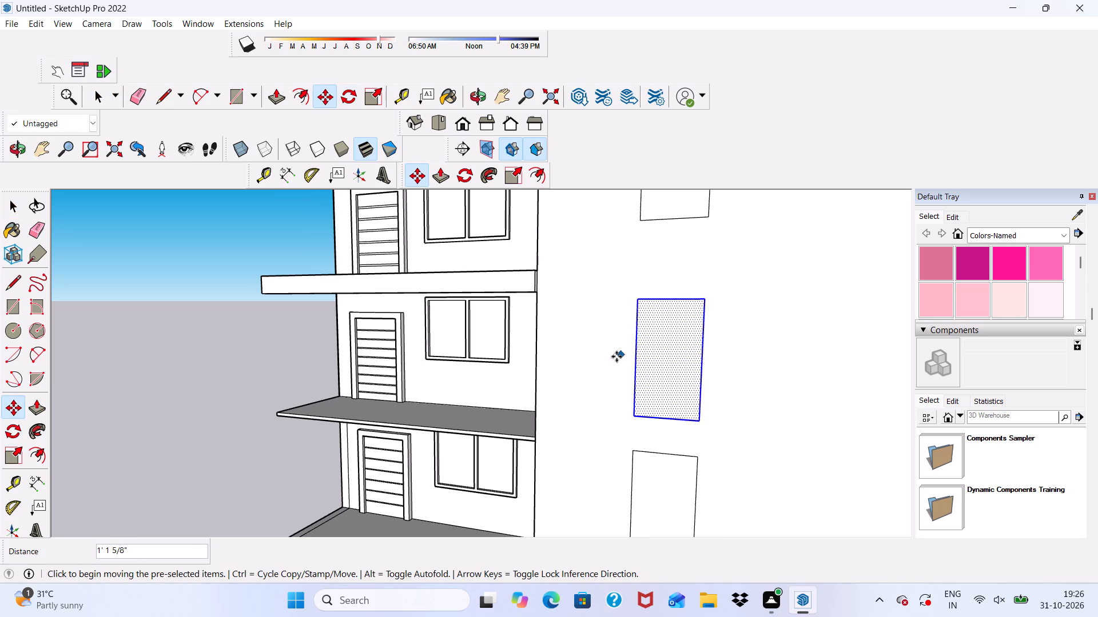
pyautogui.press('space')
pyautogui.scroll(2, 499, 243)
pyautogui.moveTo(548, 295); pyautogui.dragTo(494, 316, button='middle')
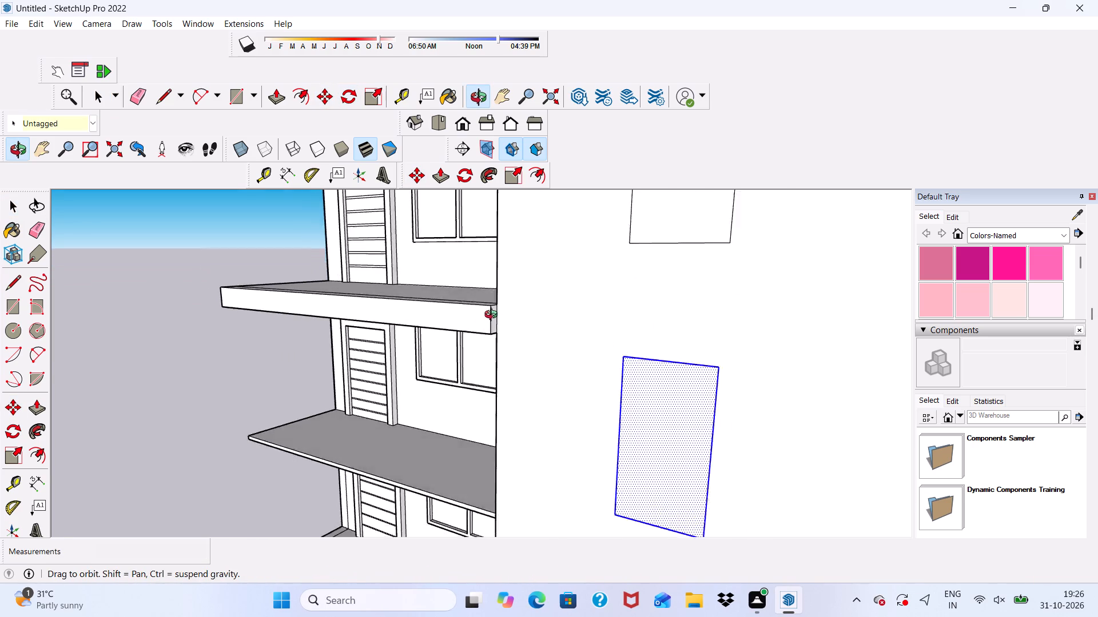
# Push/Pull the end face of the deepened balcony fascia sideways about 12' 1 1/2" across the plain wall, aligned with the frame above.
pyautogui.moveTo(494, 316); pyautogui.dragTo(473, 319, button='middle')
pyautogui.scroll(15, 472, 320)
pyautogui.click(431, 342)
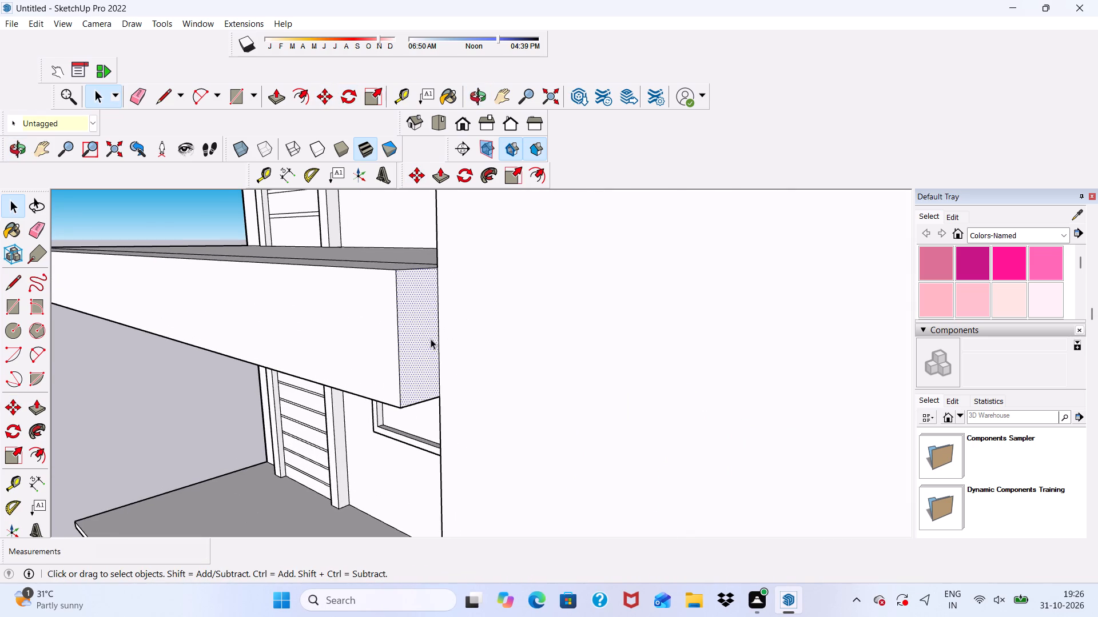
pyautogui.click(443, 169)
pyautogui.click(411, 289)
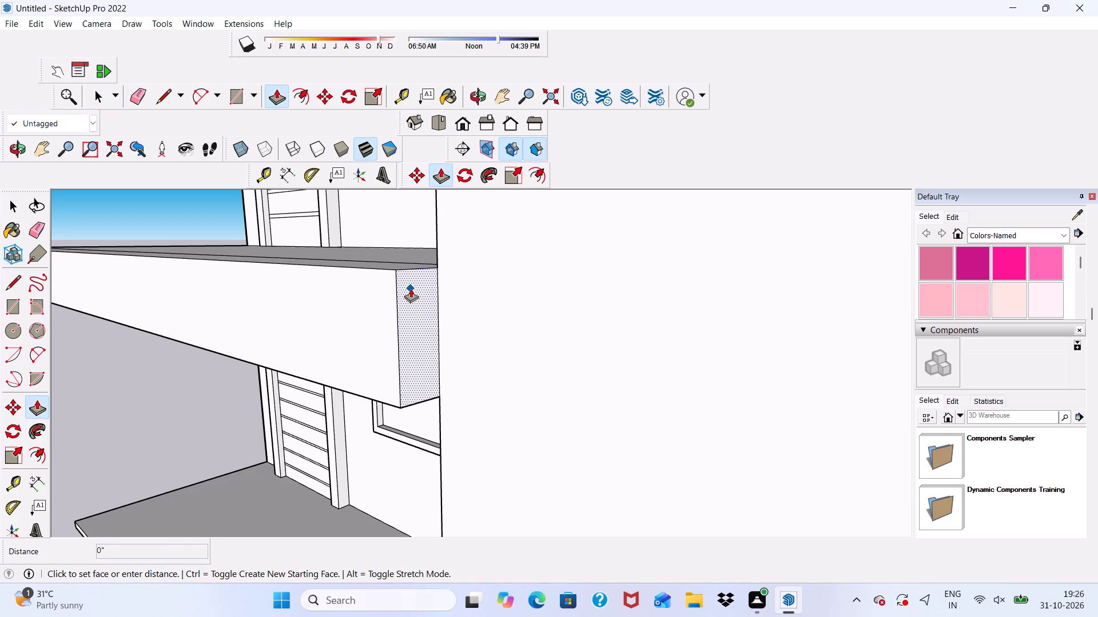
pyautogui.scroll(-6, 486, 270)
pyautogui.scroll(-20, 547, 279)
pyautogui.scroll(-3, 547, 279)
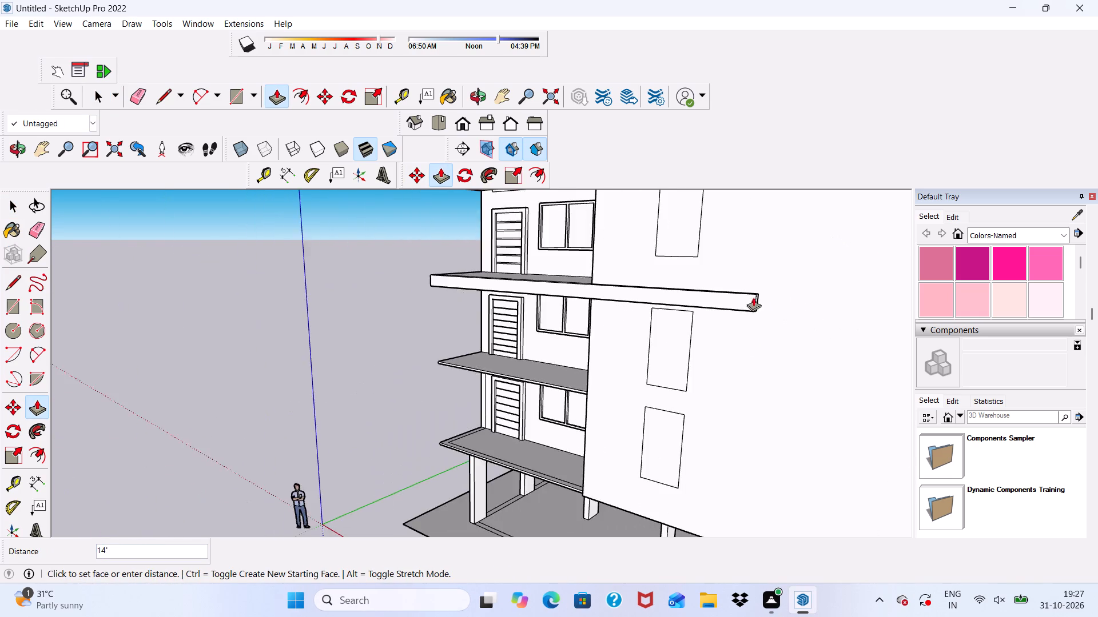
pyautogui.scroll(-10, 753, 297)
pyautogui.scroll(10, 733, 221)
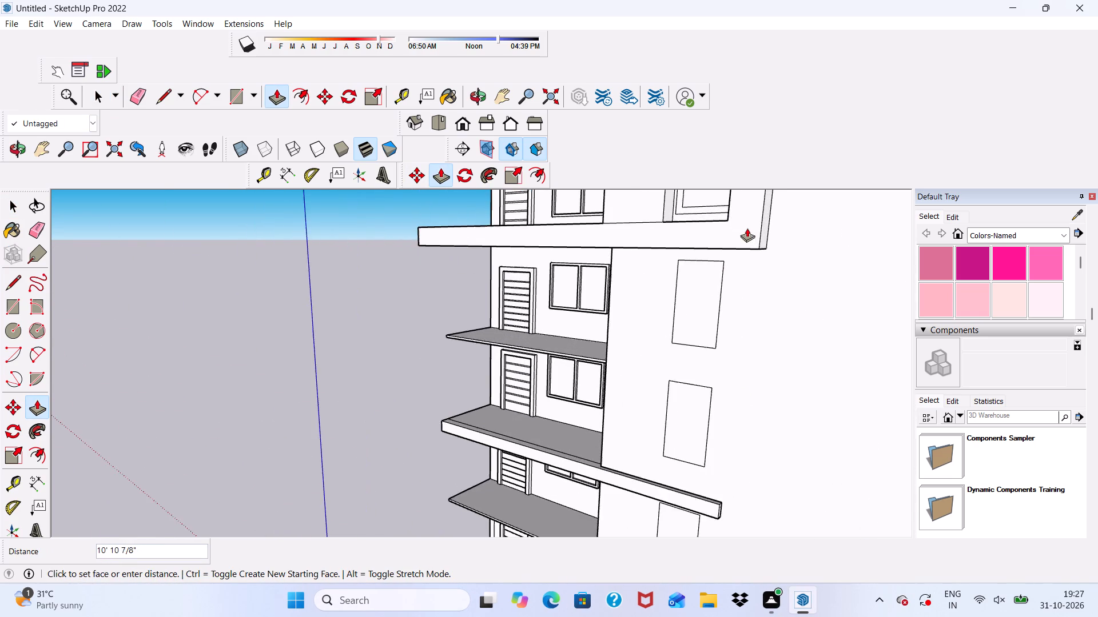
pyautogui.scroll(3, 747, 228)
pyautogui.click(762, 254)
# Draw a rectangle about 1' 5 9/16" by 6" on the underside of the extended fascia, at its far end.
pyautogui.scroll(-4, 728, 261)
pyautogui.moveTo(690, 316); pyautogui.dragTo(755, 237, button='middle')
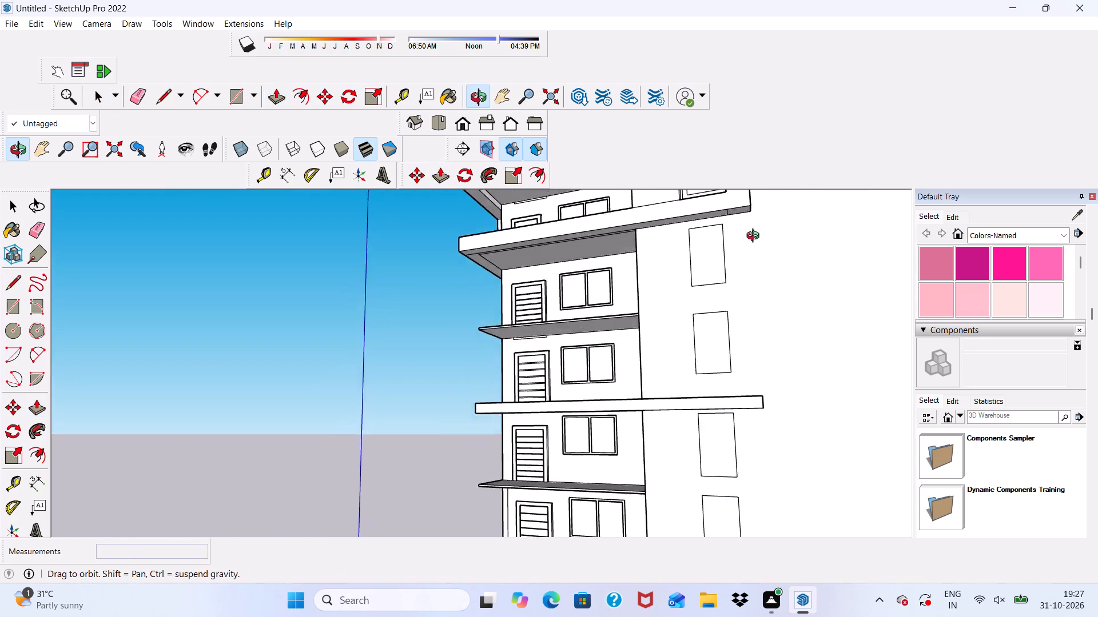
pyautogui.moveTo(755, 237); pyautogui.dragTo(799, 221, button='middle')
pyautogui.scroll(9, 738, 446)
pyautogui.moveTo(750, 395); pyautogui.dragTo(766, 311, button='middle')
pyautogui.scroll(1, 766, 311)
pyautogui.scroll(1, 363, 333)
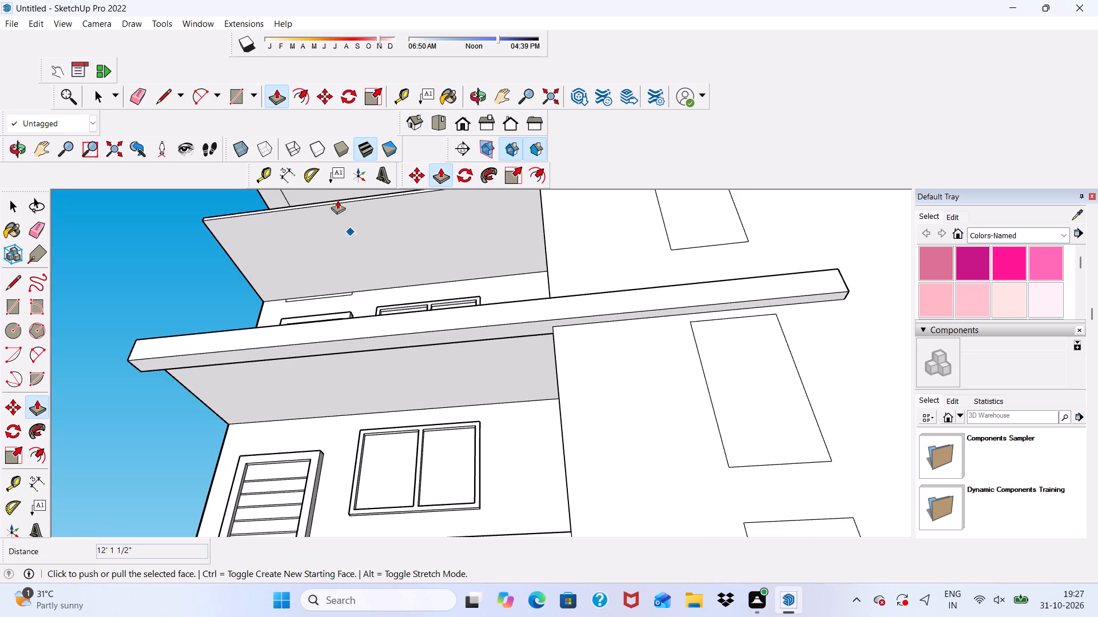
pyautogui.click(234, 101)
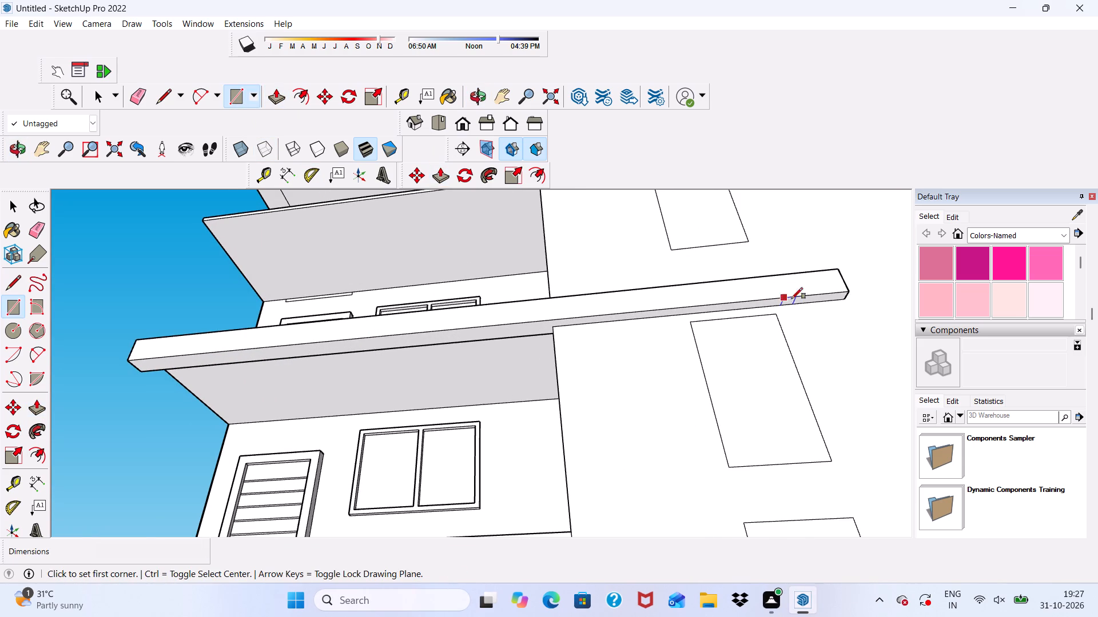
pyautogui.scroll(9, 817, 301)
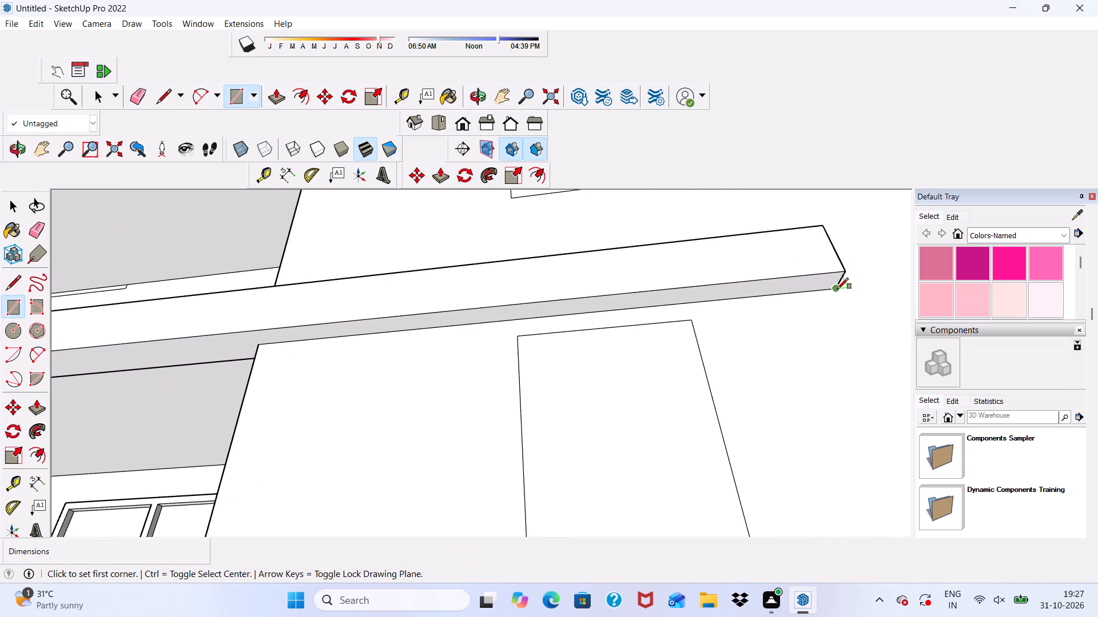
pyautogui.click(838, 289)
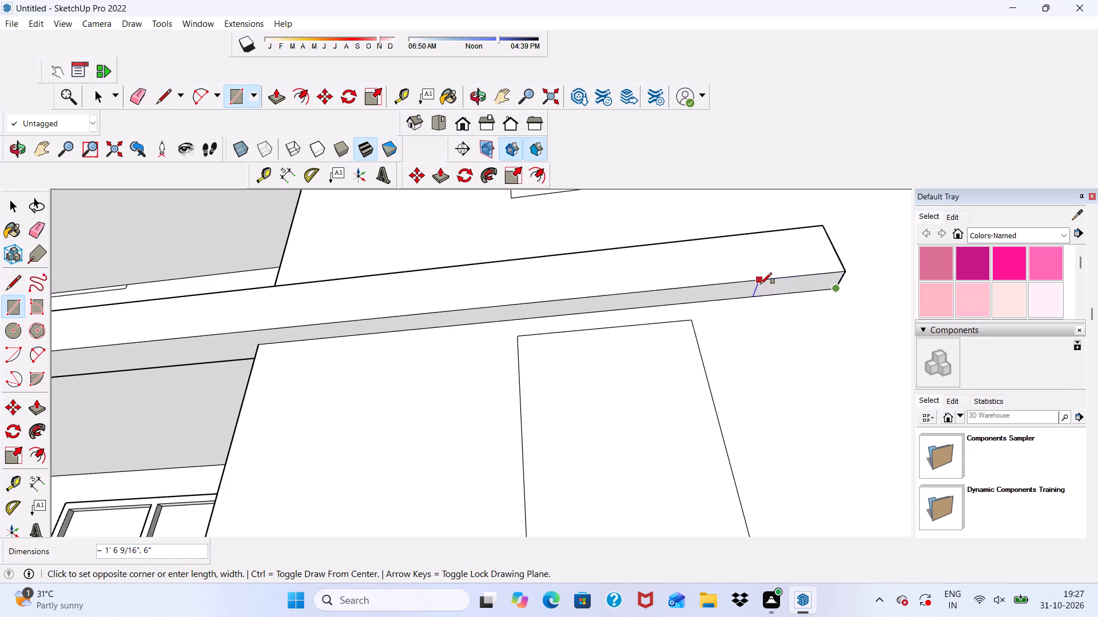
pyautogui.click(764, 282)
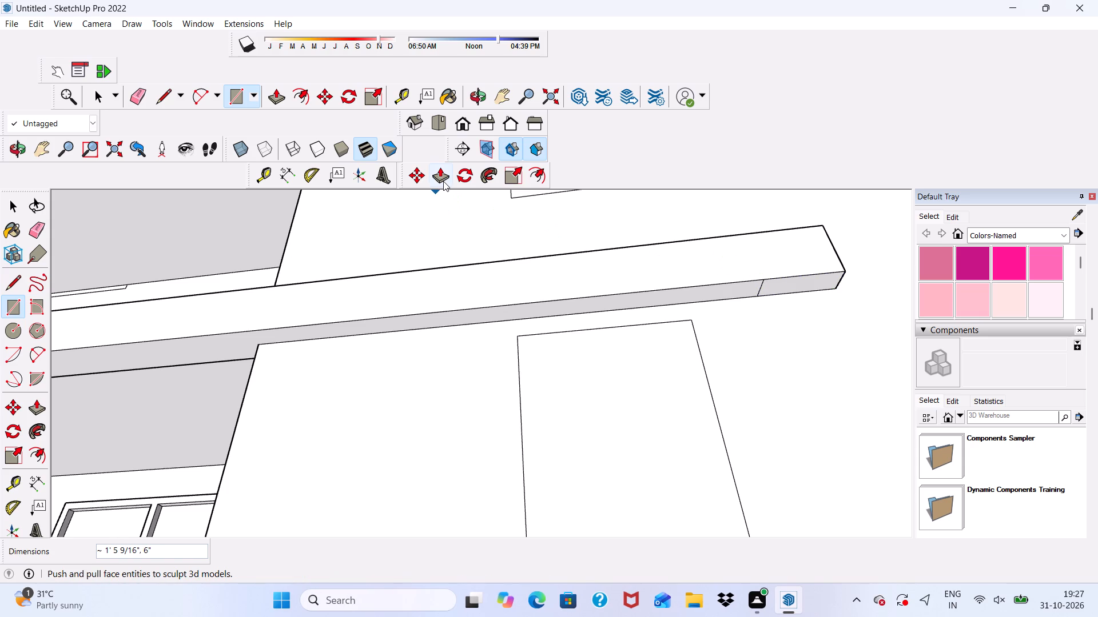
# Push/Pull the underside rectangle downward 19' 6" to the plain wall's bottom edge, forming a vertical fin beside the tall windows.
pyautogui.click(443, 181)
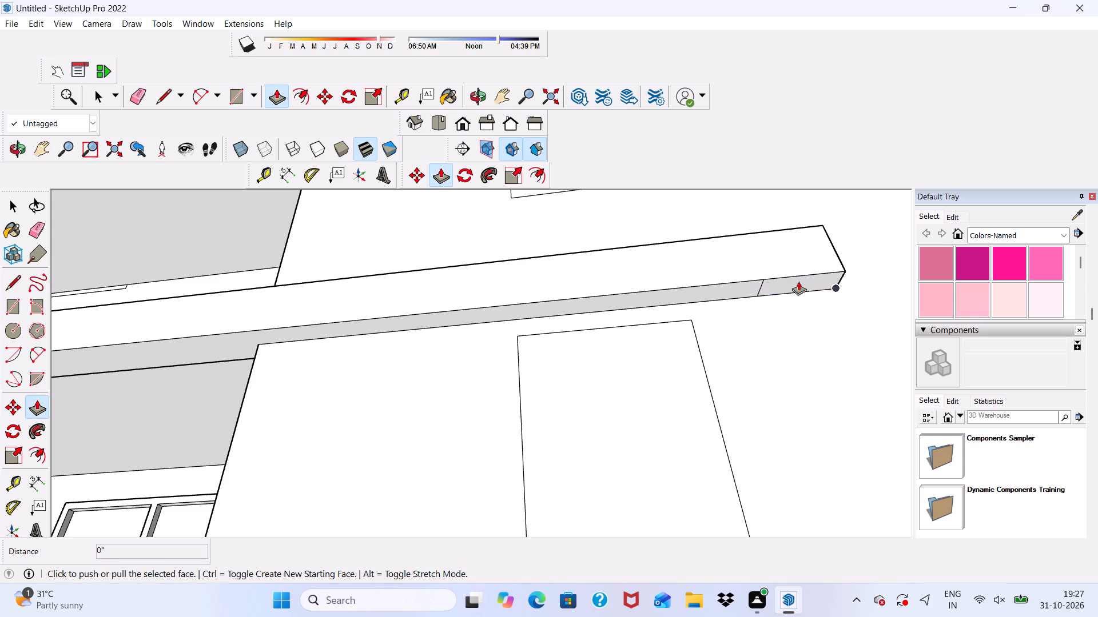
pyautogui.press('space')
pyautogui.click(798, 281)
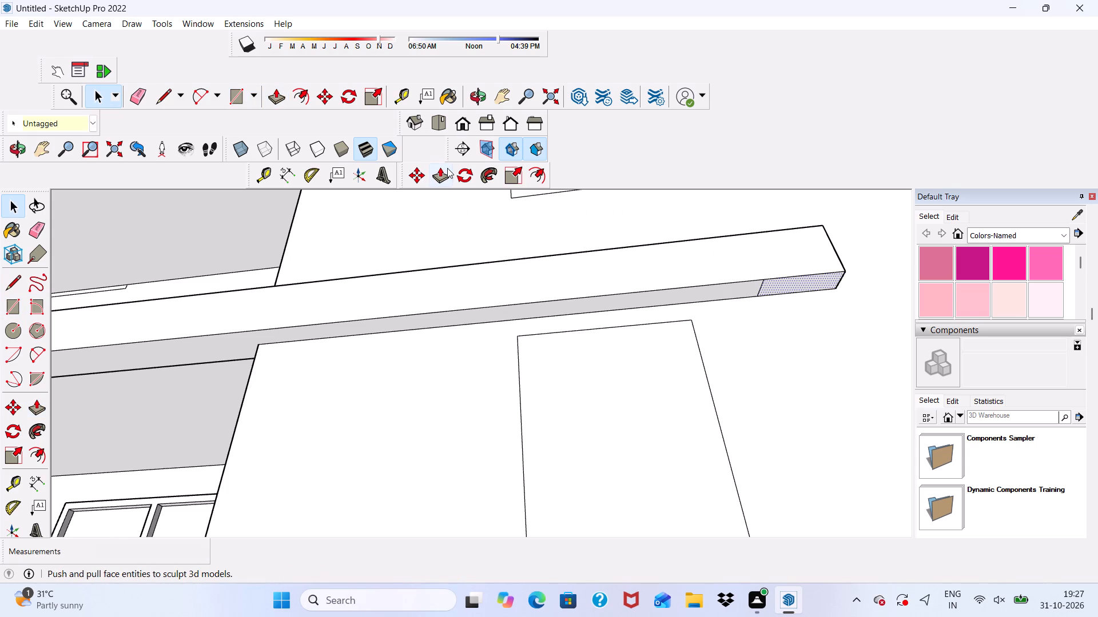
pyautogui.click(447, 168)
pyautogui.scroll(3, 782, 295)
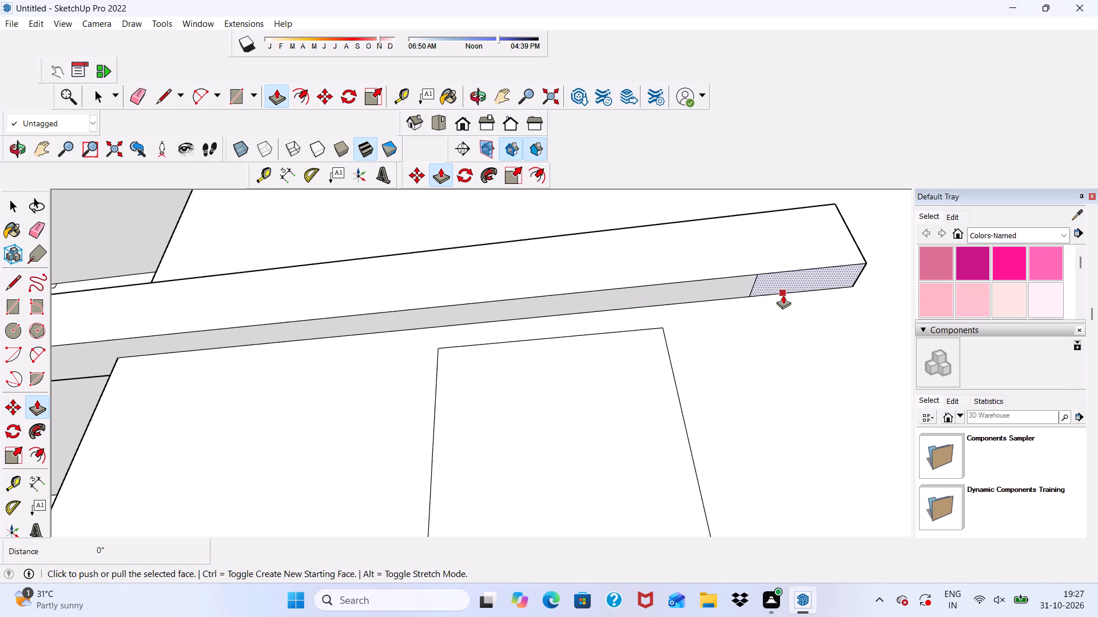
pyautogui.click(791, 270)
pyautogui.scroll(-10, 802, 395)
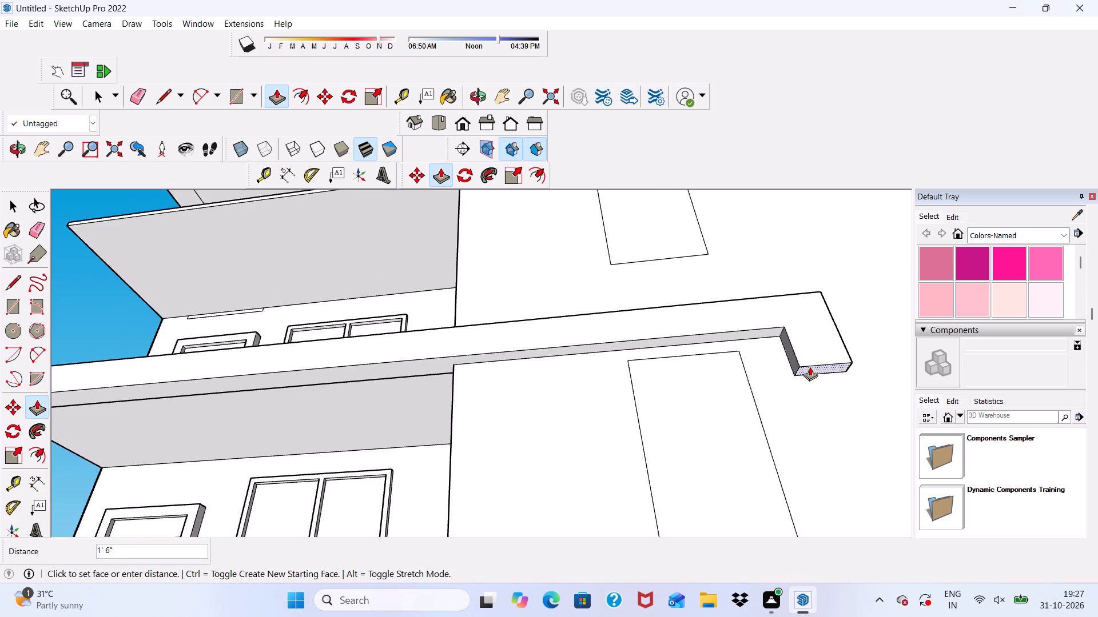
pyautogui.scroll(-16, 810, 367)
pyautogui.scroll(-4, 828, 421)
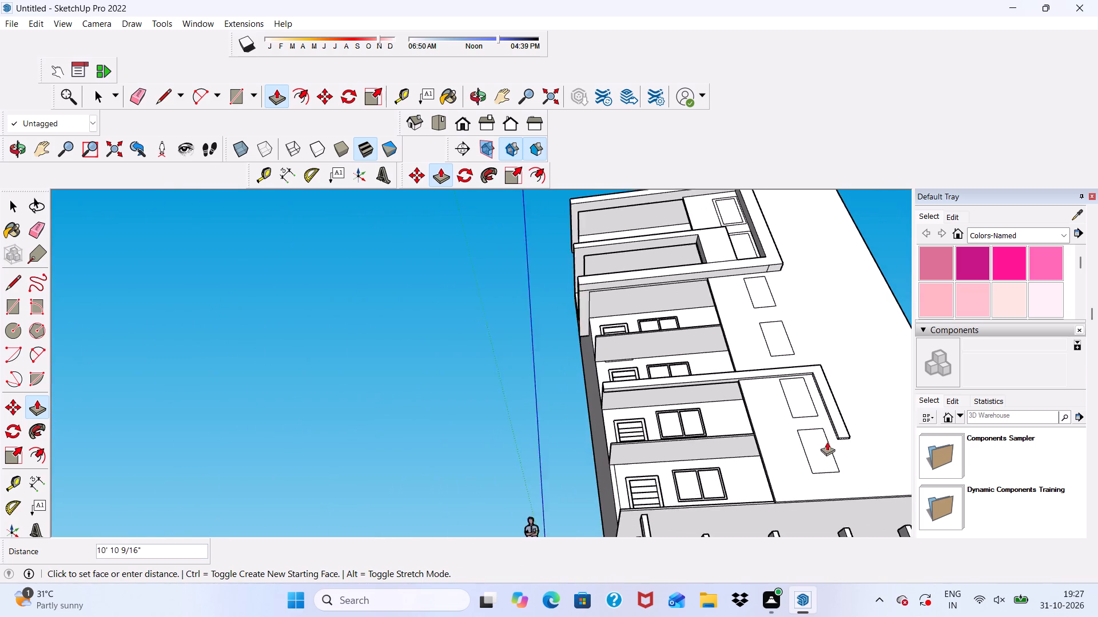
pyautogui.scroll(-1, 827, 442)
pyautogui.scroll(1, 827, 443)
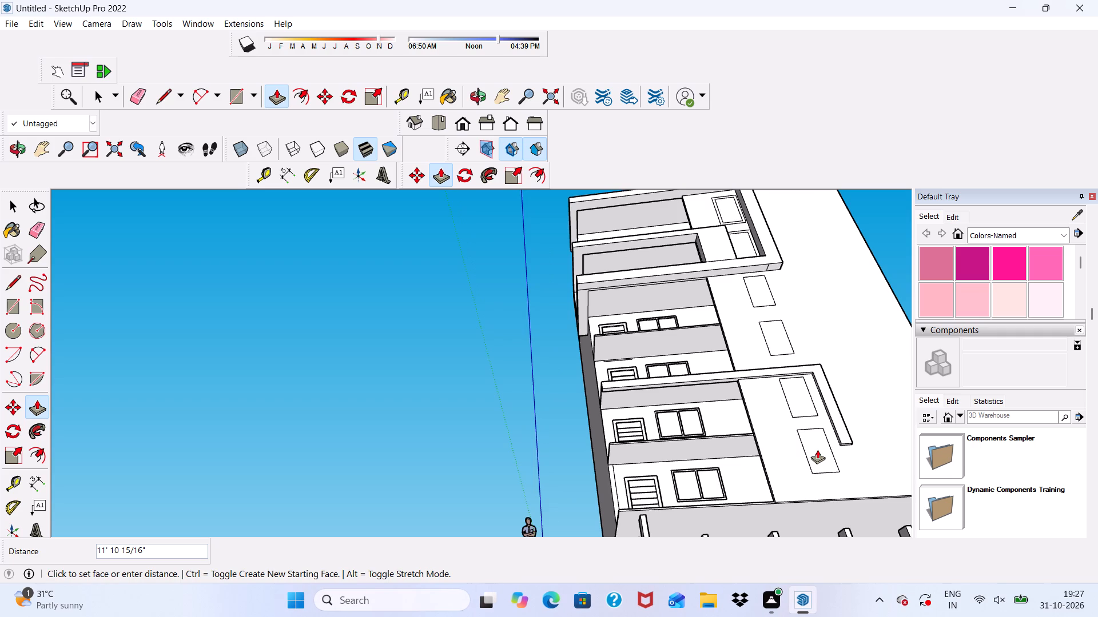
pyautogui.scroll(-5, 862, 435)
pyautogui.moveTo(863, 435); pyautogui.dragTo(853, 572, button='middle')
pyautogui.scroll(5, 832, 494)
pyautogui.scroll(-4, 770, 482)
pyautogui.scroll(15, 761, 495)
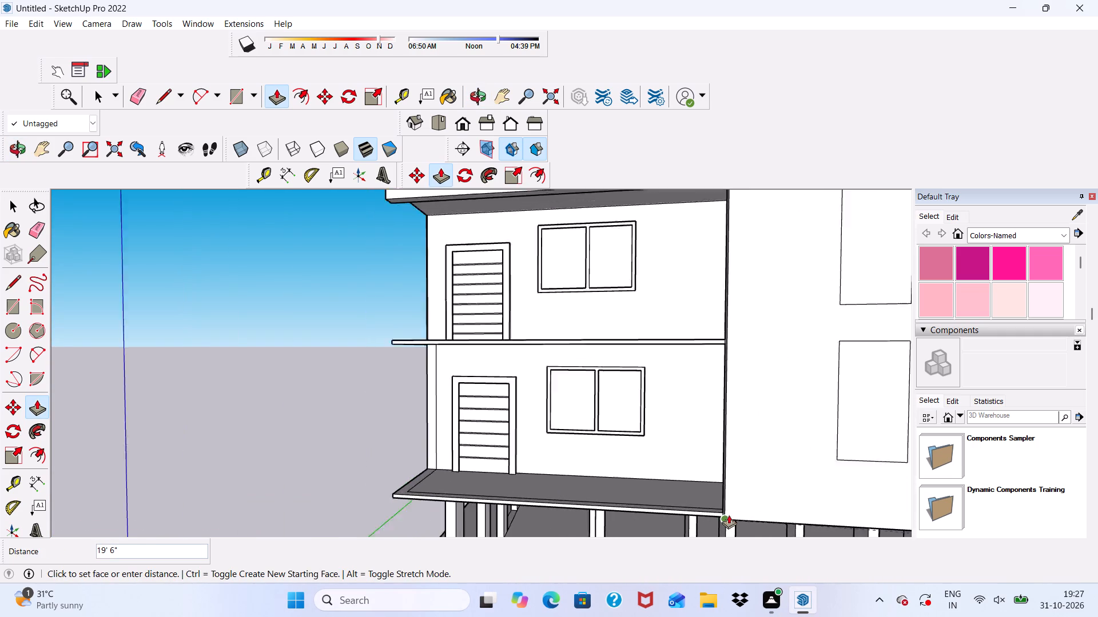
pyautogui.scroll(2, 729, 515)
pyautogui.scroll(-5, 716, 440)
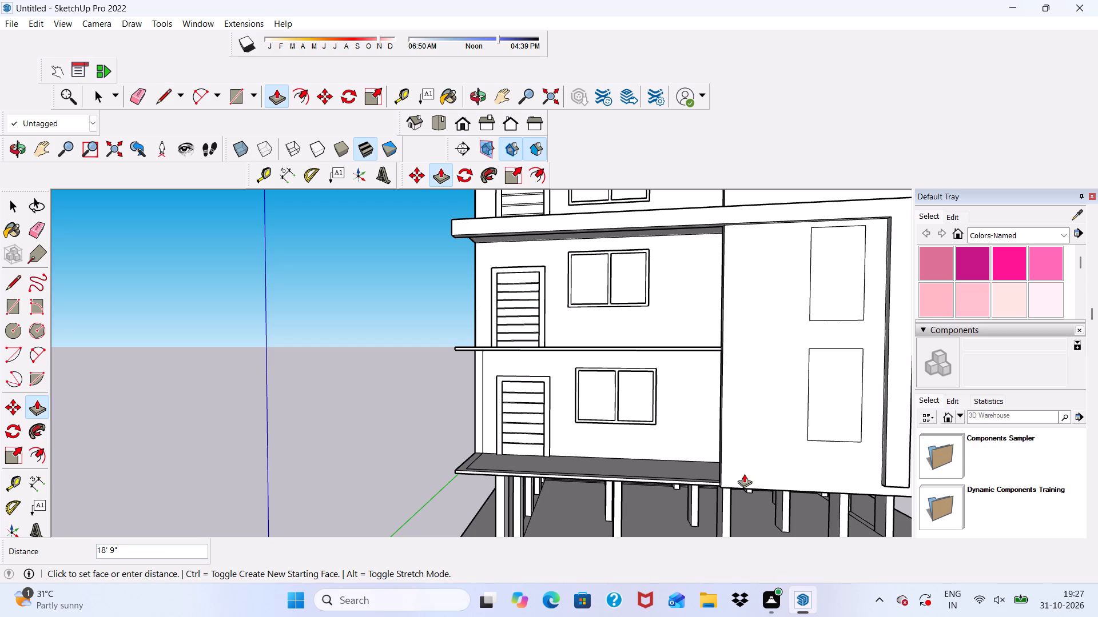
pyautogui.scroll(-3, 744, 478)
pyautogui.scroll(3, 781, 504)
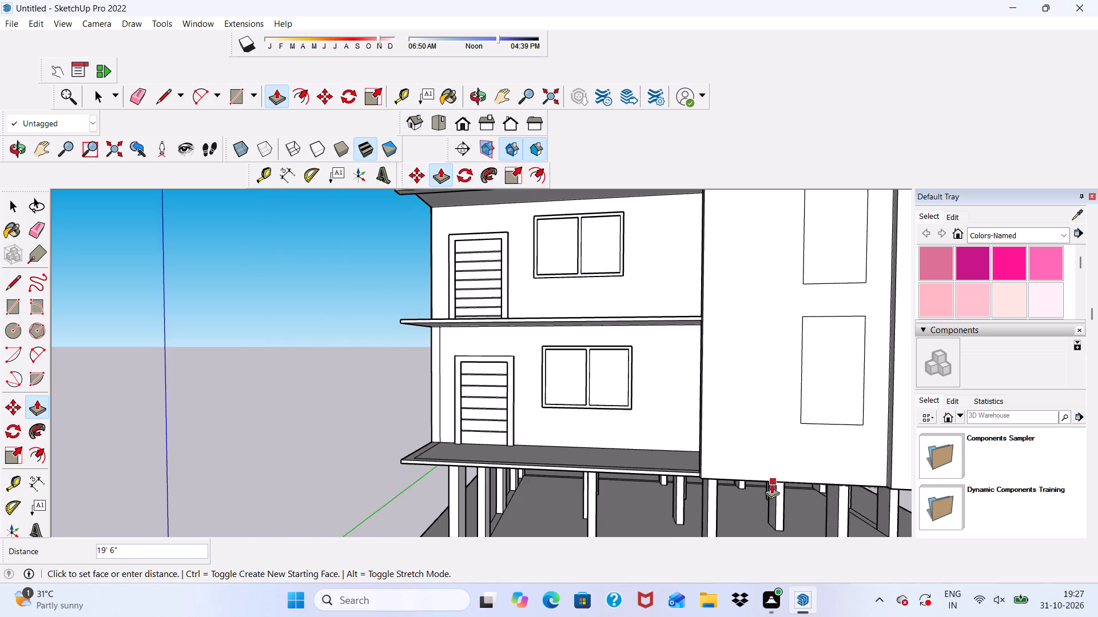
pyautogui.scroll(7, 747, 470)
pyautogui.click(663, 487)
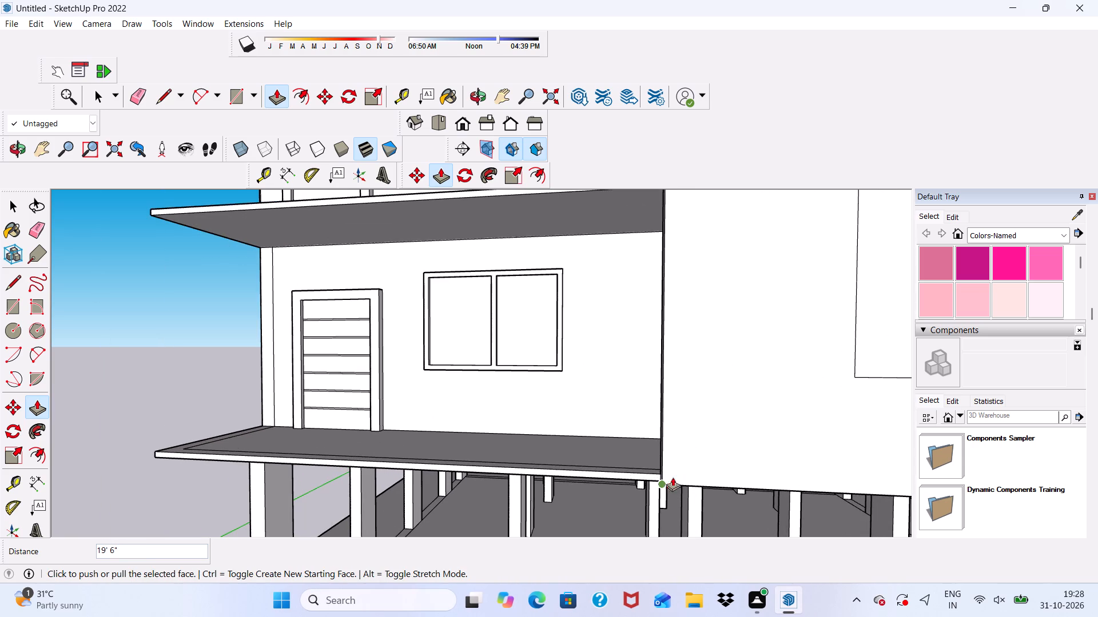
# Draw a rectangle about 11 1/2" by 6" at the foot of the vertical fin's inner side face.
pyautogui.scroll(-10, 692, 438)
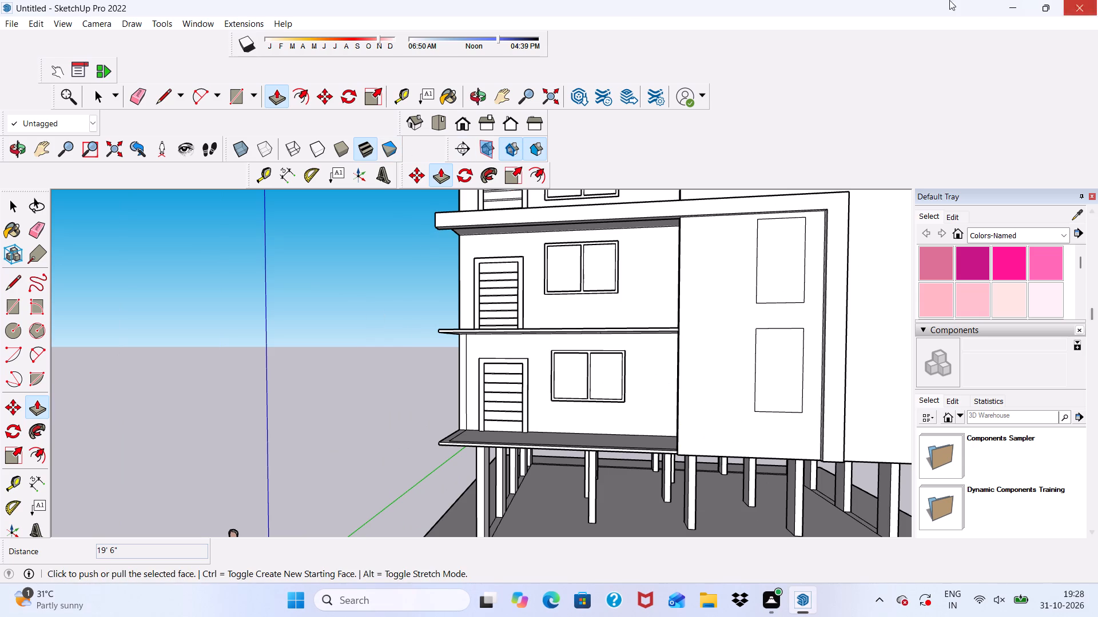
pyautogui.click(236, 94)
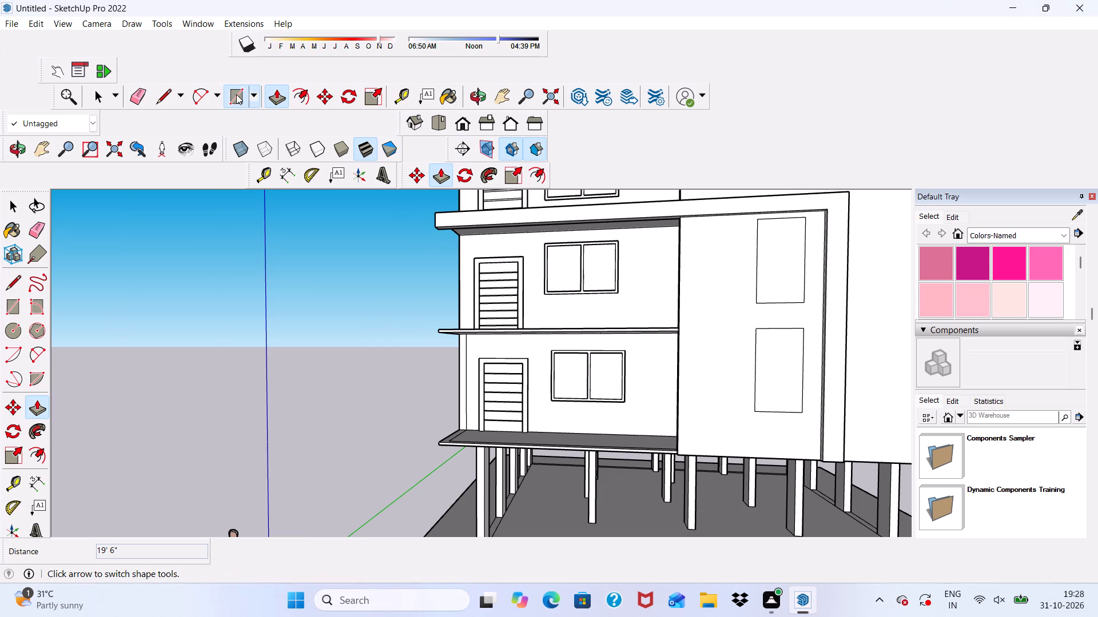
pyautogui.scroll(-4, 210, 190)
pyautogui.moveTo(244, 251); pyautogui.dragTo(430, 270, button='middle')
pyautogui.scroll(3, 552, 354)
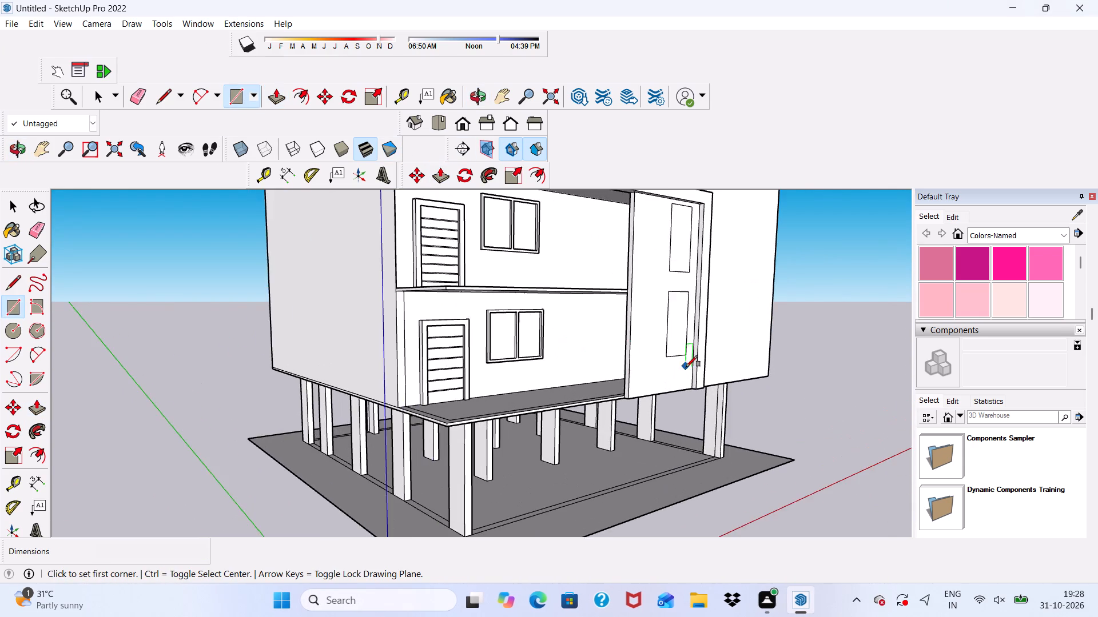
pyautogui.scroll(19, 691, 370)
pyautogui.scroll(3, 693, 404)
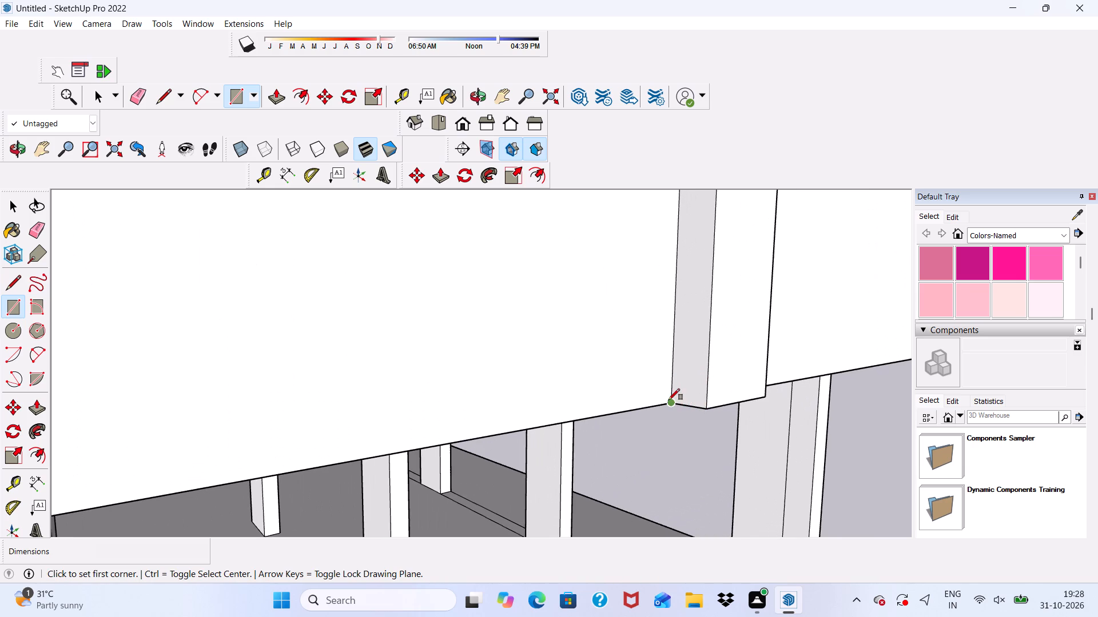
pyautogui.click(672, 401)
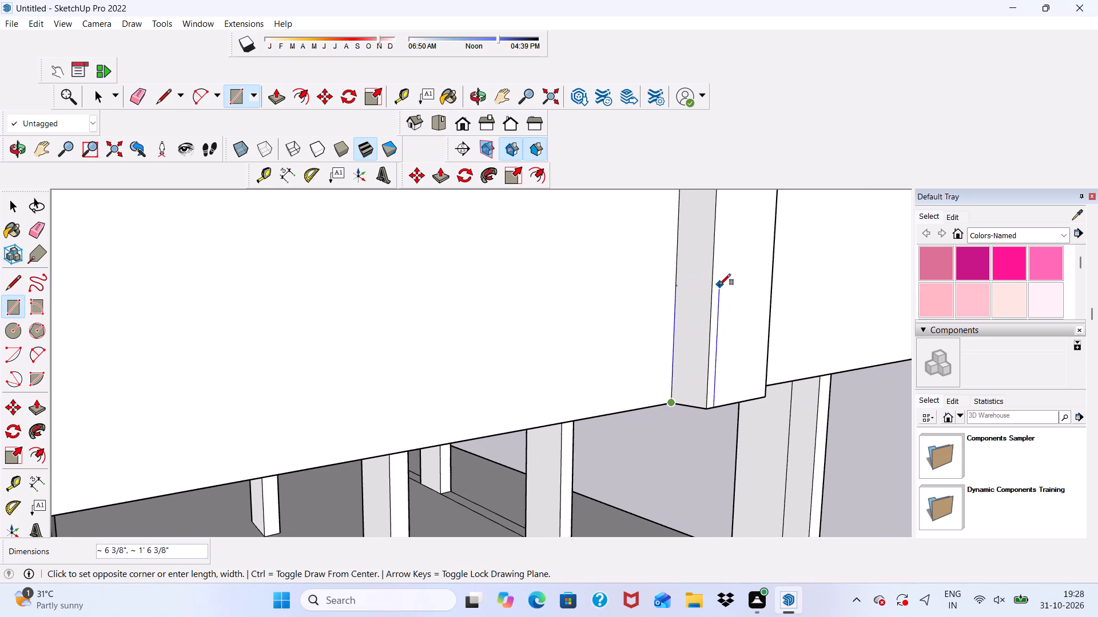
pyautogui.click(706, 331)
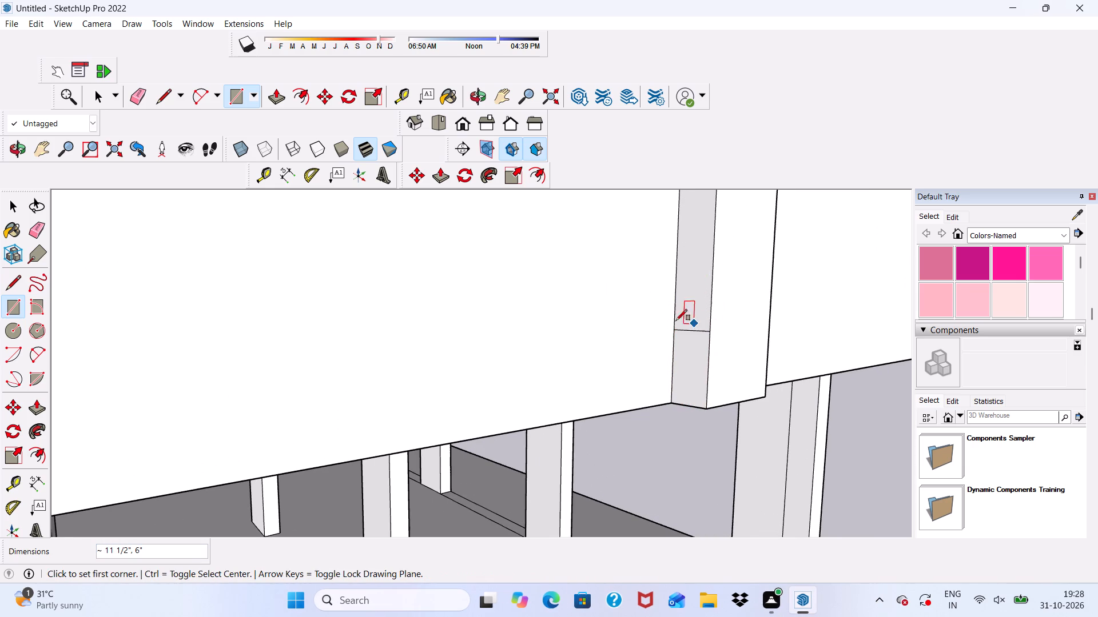
# Push/Pull the fin's foot rectangle with a new starting face along the wall's bottom edge to the lowest balcony slab's outer corner.
pyautogui.click(437, 177)
pyautogui.scroll(-1, 624, 379)
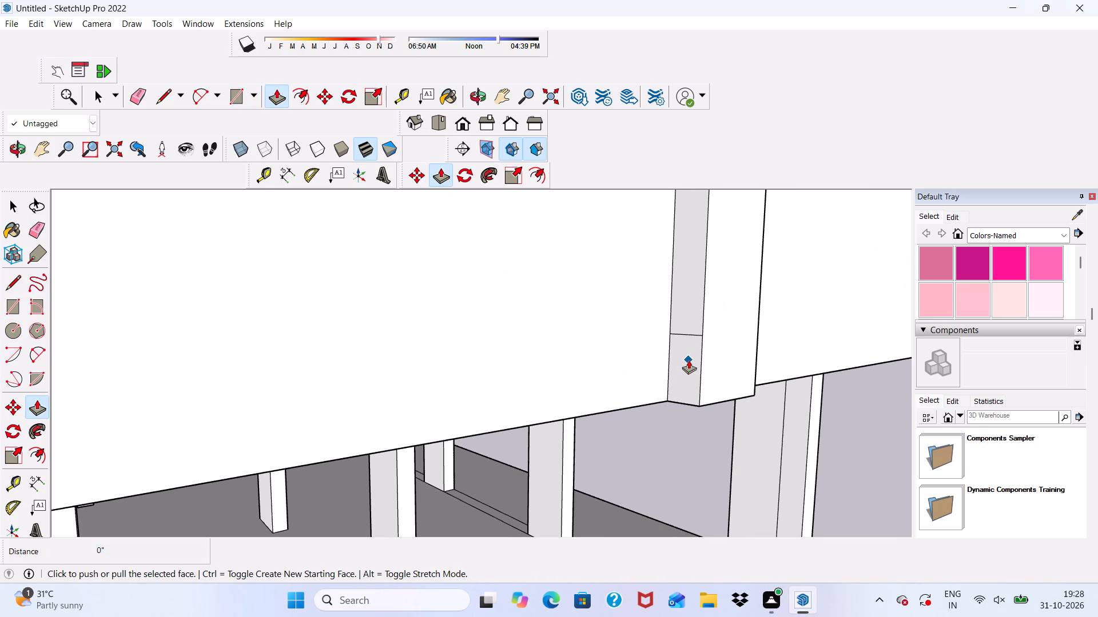
pyautogui.press('space')
pyautogui.click(687, 359)
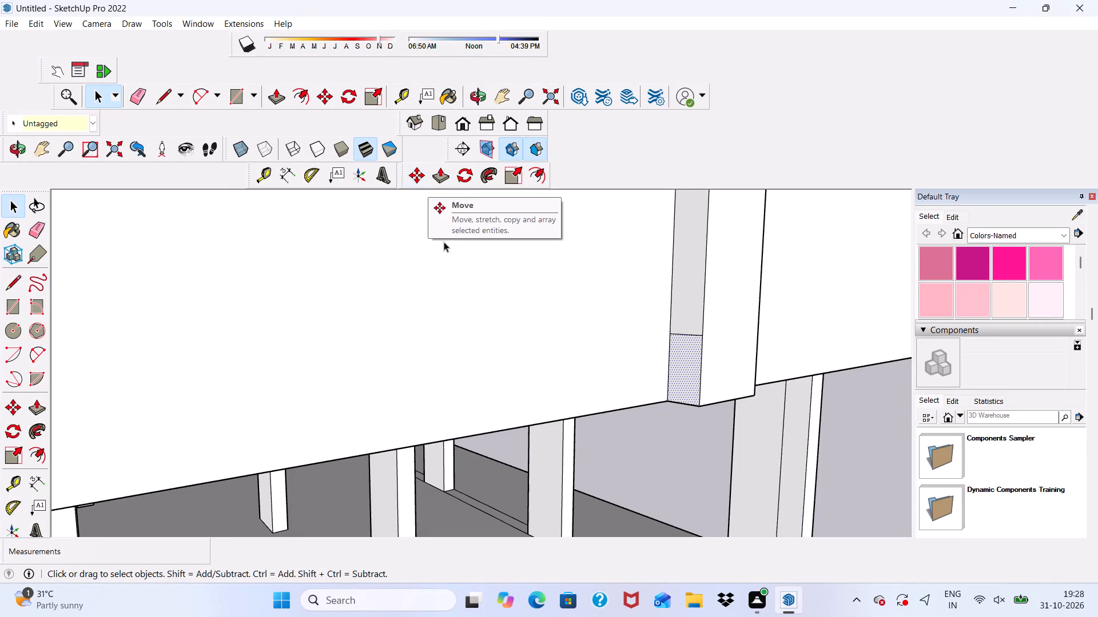
pyautogui.click(436, 169)
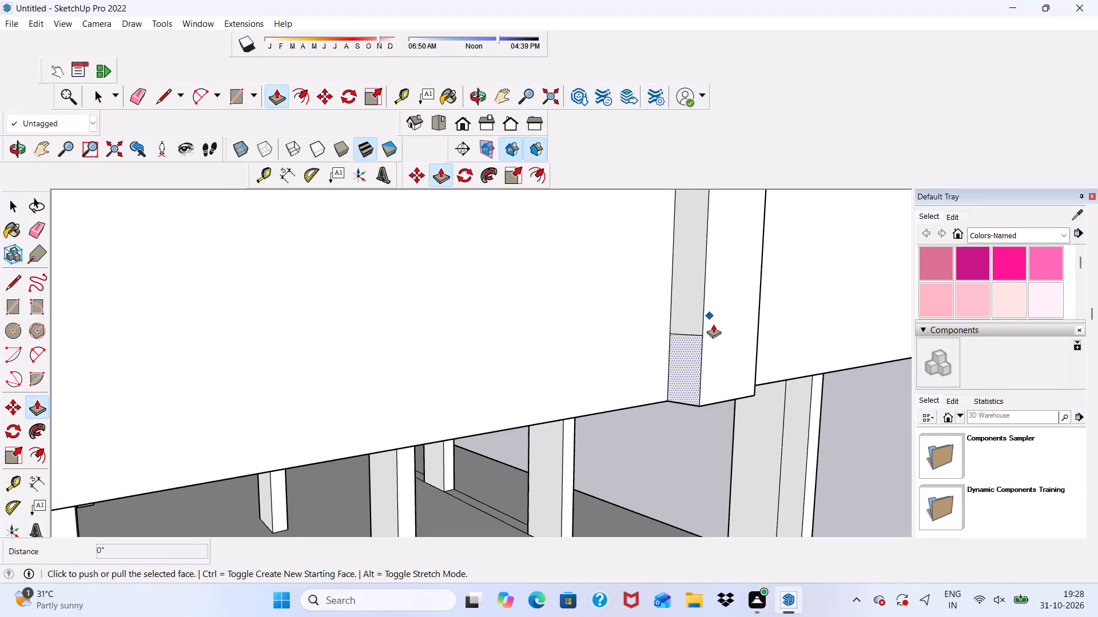
pyautogui.click(701, 355)
pyautogui.scroll(-4, 459, 322)
pyautogui.scroll(-14, 554, 320)
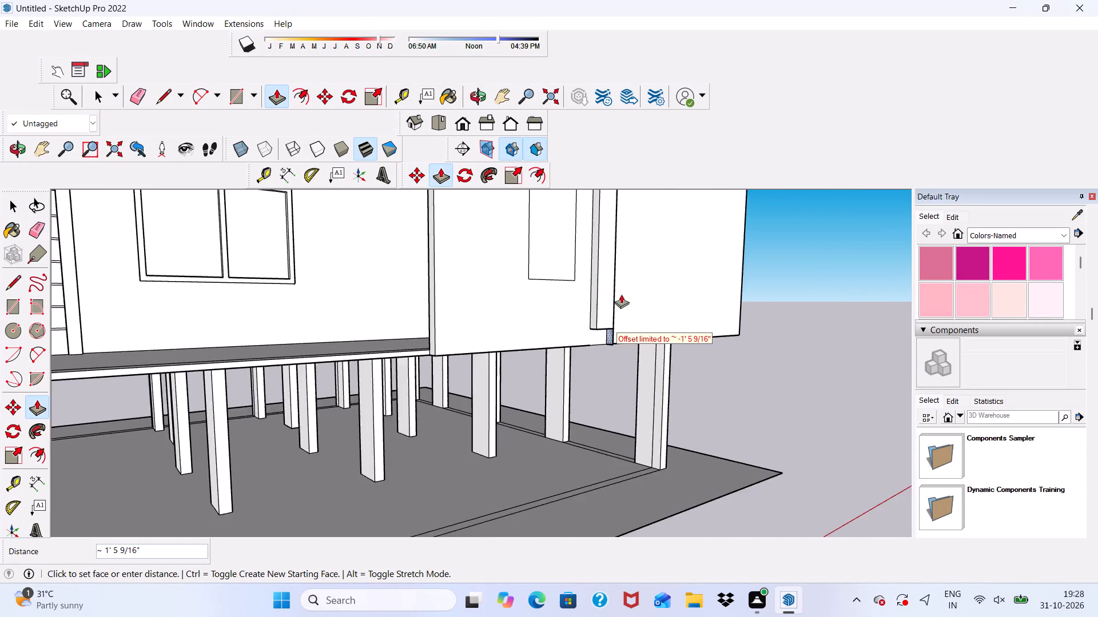
pyautogui.scroll(-5, 621, 294)
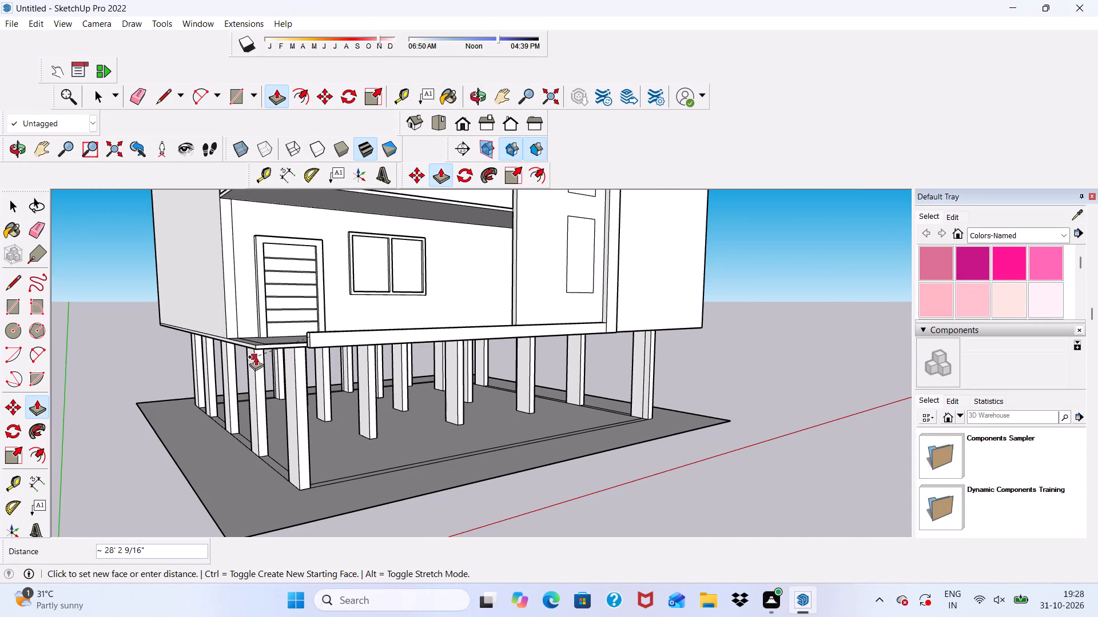
pyautogui.scroll(6, 235, 356)
pyautogui.scroll(5, 315, 326)
pyautogui.scroll(-1, 314, 323)
pyautogui.moveTo(314, 323); pyautogui.dragTo(543, 332, button='middle')
pyautogui.click(390, 342)
# Push/Pull the new bottom band's inner face, with a new starting face, about 6 1/16" toward the lowest balcony slab.
pyautogui.moveTo(442, 297); pyautogui.dragTo(561, 312, button='middle')
pyautogui.click(488, 294)
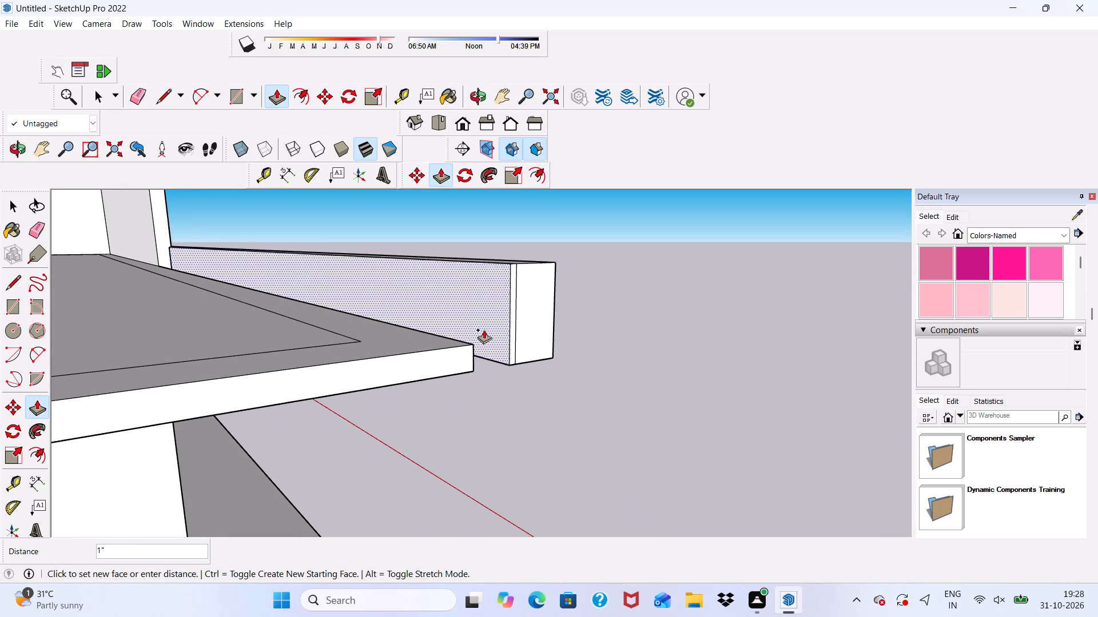
pyautogui.click(454, 352)
# Examine the bottom band around the lowest balcony's corner and along the slab above the columns.
pyautogui.scroll(-6, 457, 327)
pyautogui.moveTo(464, 344); pyautogui.dragTo(304, 357, button='middle')
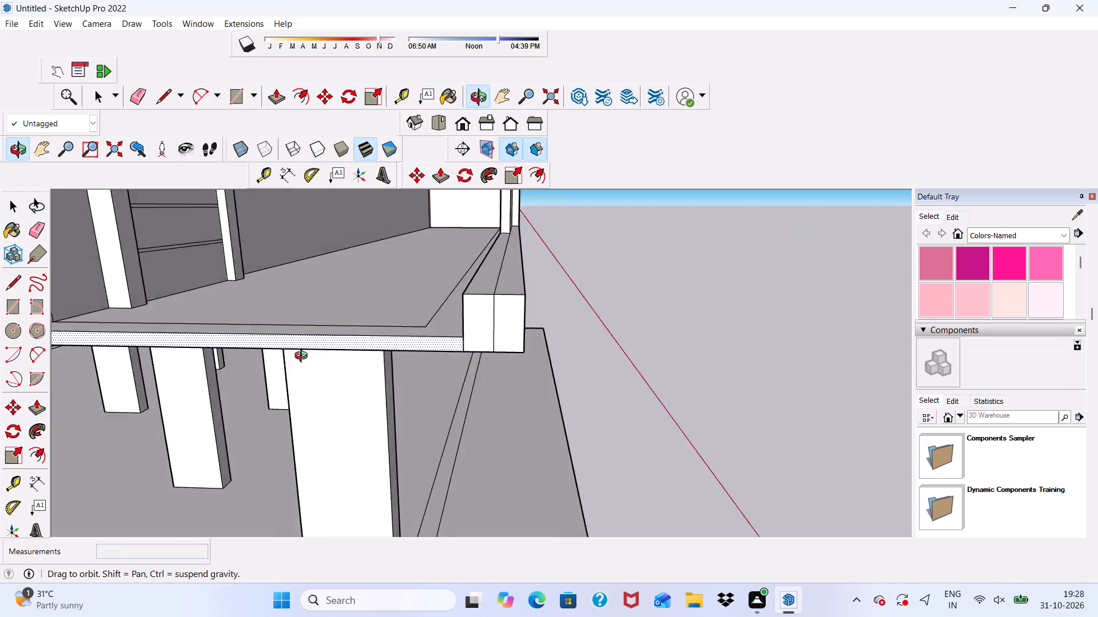
pyautogui.moveTo(304, 357); pyautogui.dragTo(157, 364, button='middle')
pyautogui.scroll(4, 197, 339)
pyautogui.scroll(-9, 264, 342)
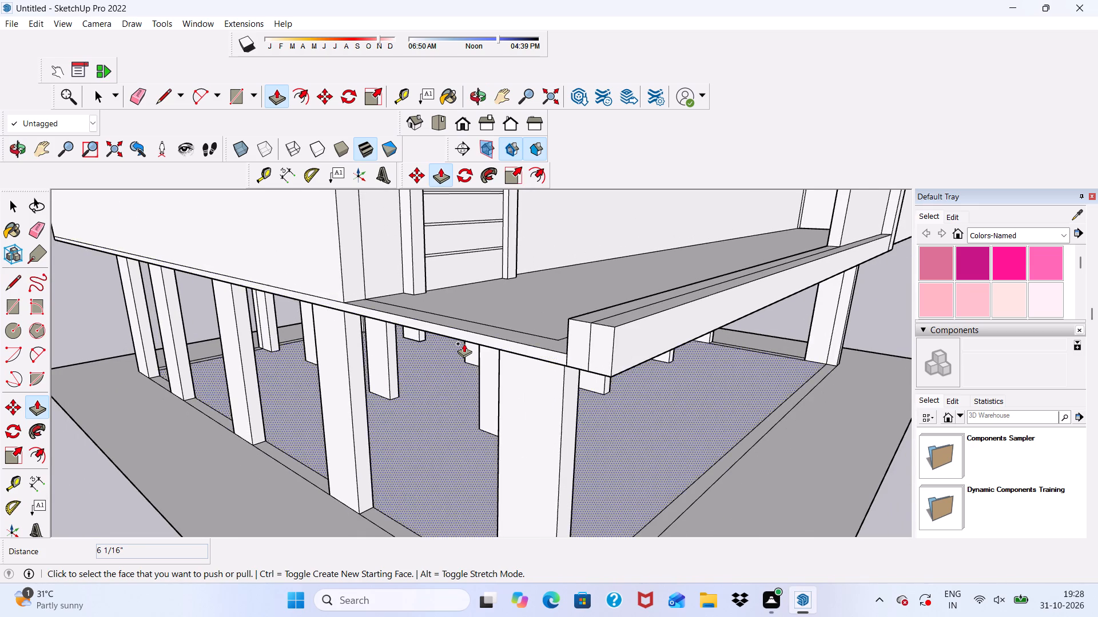
pyautogui.scroll(-3, 464, 343)
pyautogui.scroll(1, 466, 345)
pyautogui.scroll(-14, 475, 343)
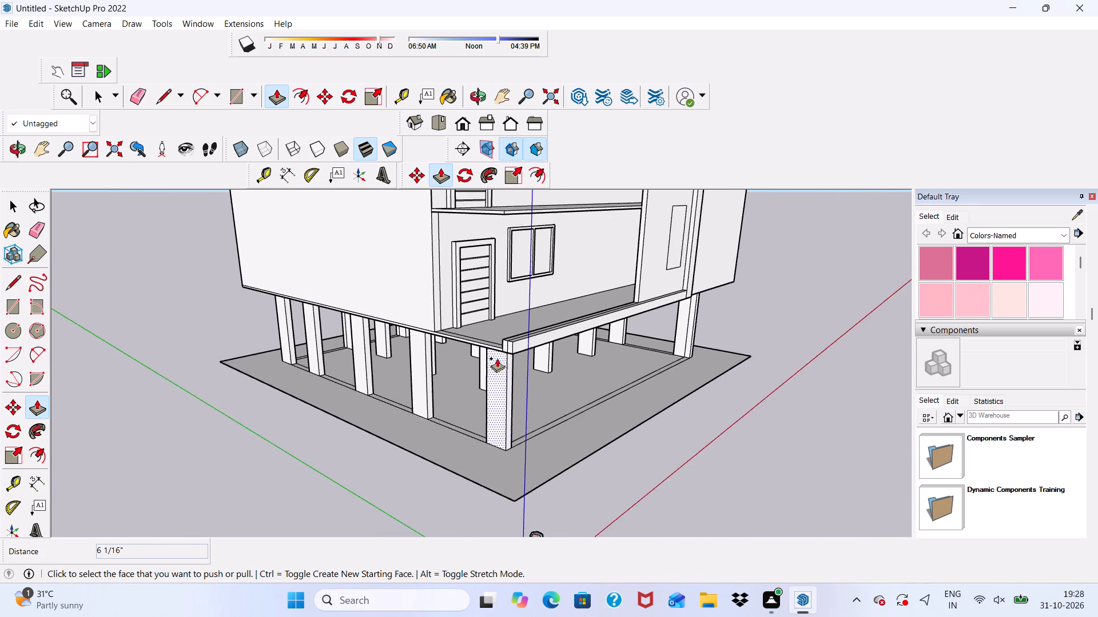
# Erase the seam lines splitting the bottom band lengthwise on its end face, top and underside at the lowest balcony's corner.
pyautogui.scroll(-8, 497, 358)
pyautogui.scroll(5, 498, 238)
pyautogui.scroll(-1, 494, 282)
pyautogui.moveTo(499, 301); pyautogui.dragTo(536, 406, button='middle')
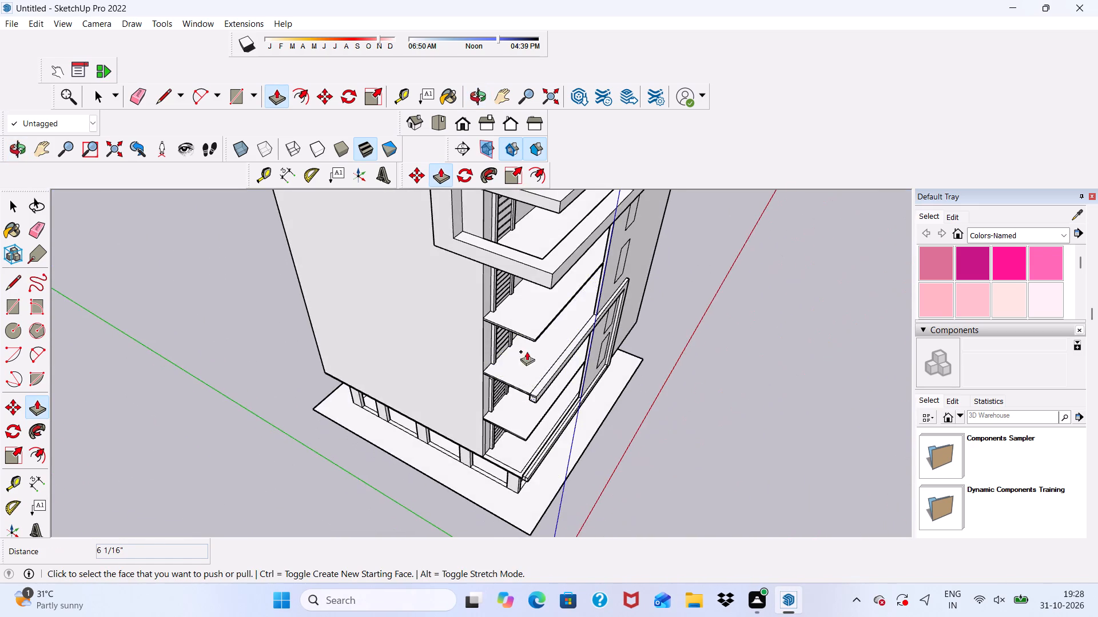
pyautogui.scroll(-5, 527, 351)
pyautogui.moveTo(535, 407); pyautogui.dragTo(518, 250, button='middle')
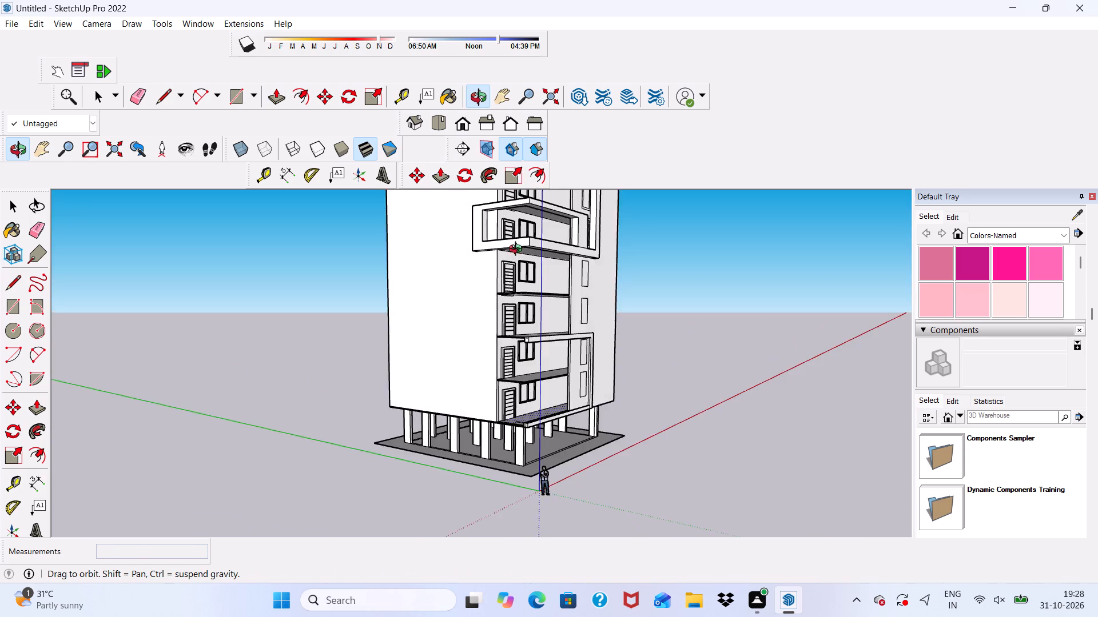
pyautogui.moveTo(518, 250); pyautogui.dragTo(534, 273, button='middle')
pyautogui.scroll(12, 520, 443)
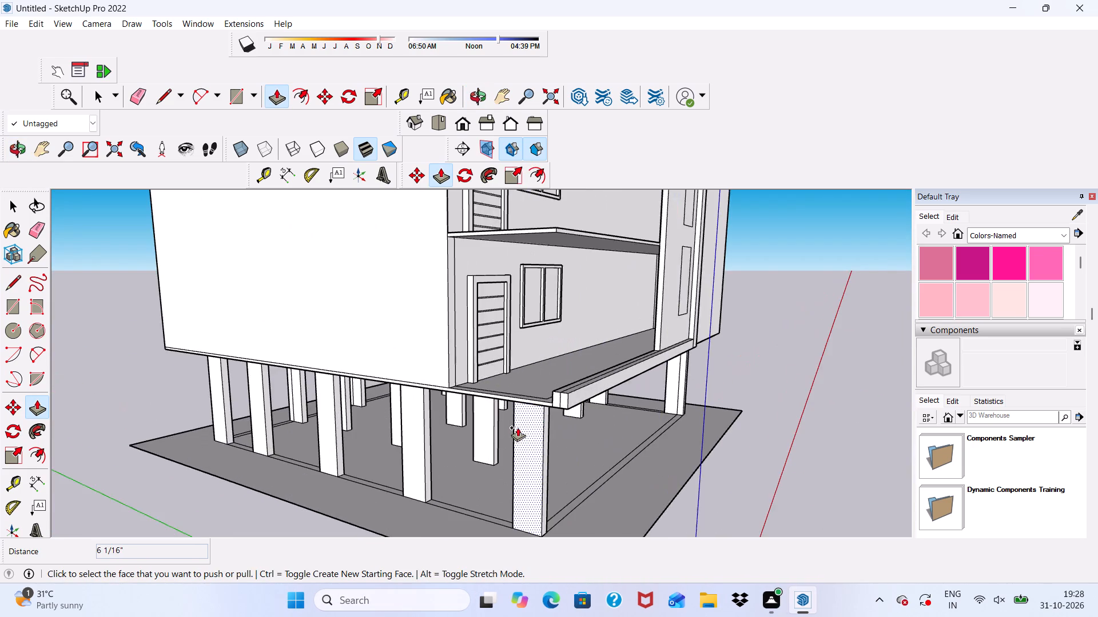
pyautogui.scroll(12, 530, 414)
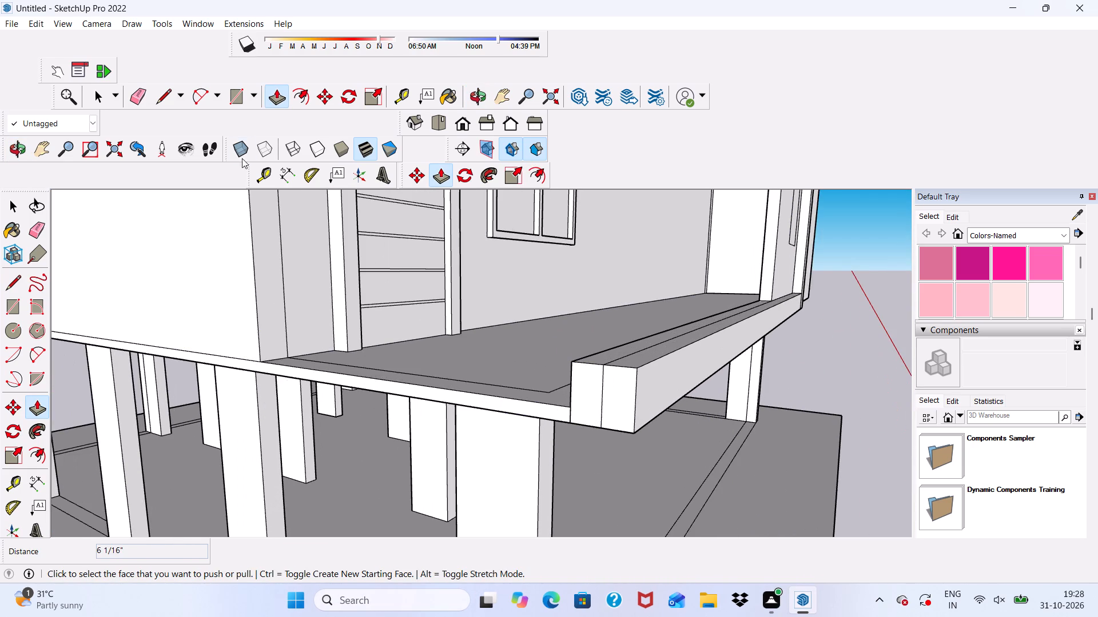
pyautogui.click(141, 101)
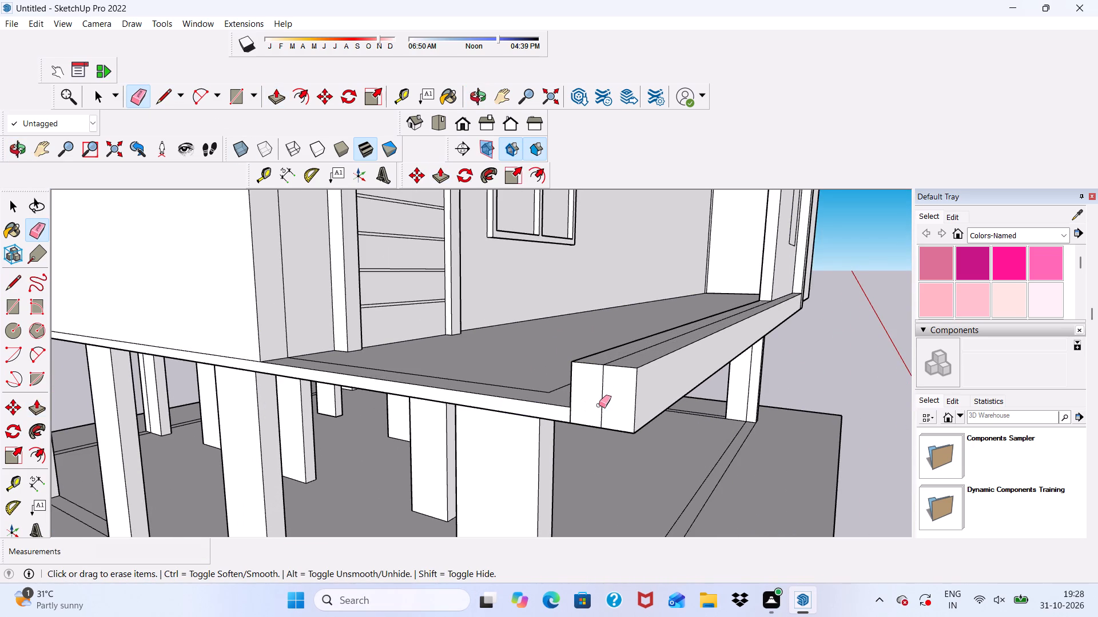
pyautogui.click(599, 405)
pyautogui.click(609, 360)
pyautogui.click(610, 360)
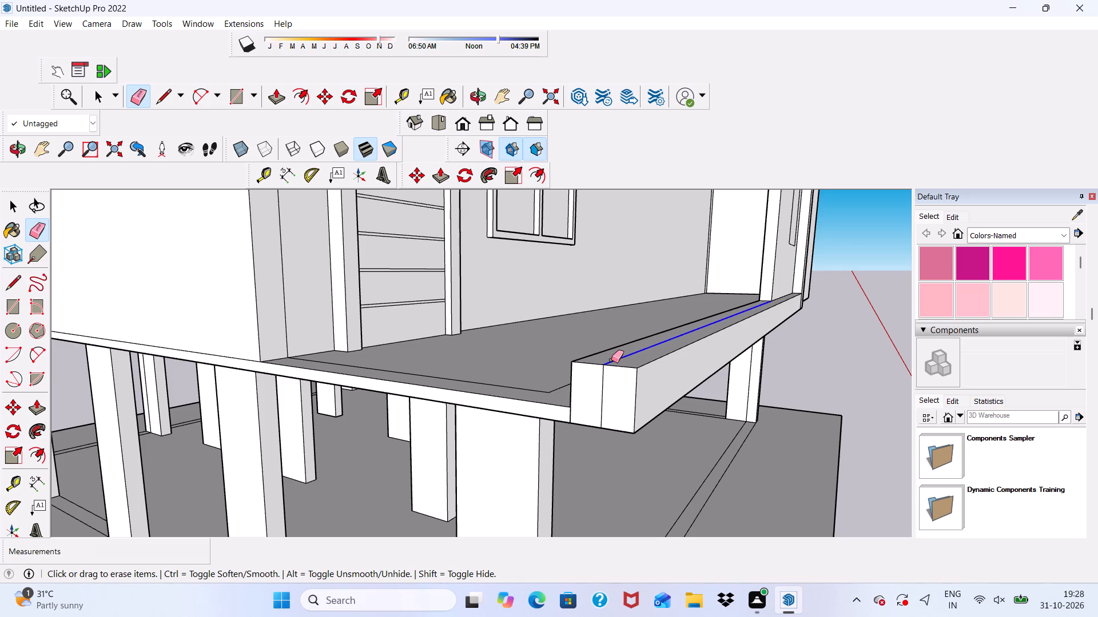
pyautogui.moveTo(600, 403); pyautogui.dragTo(606, 394)
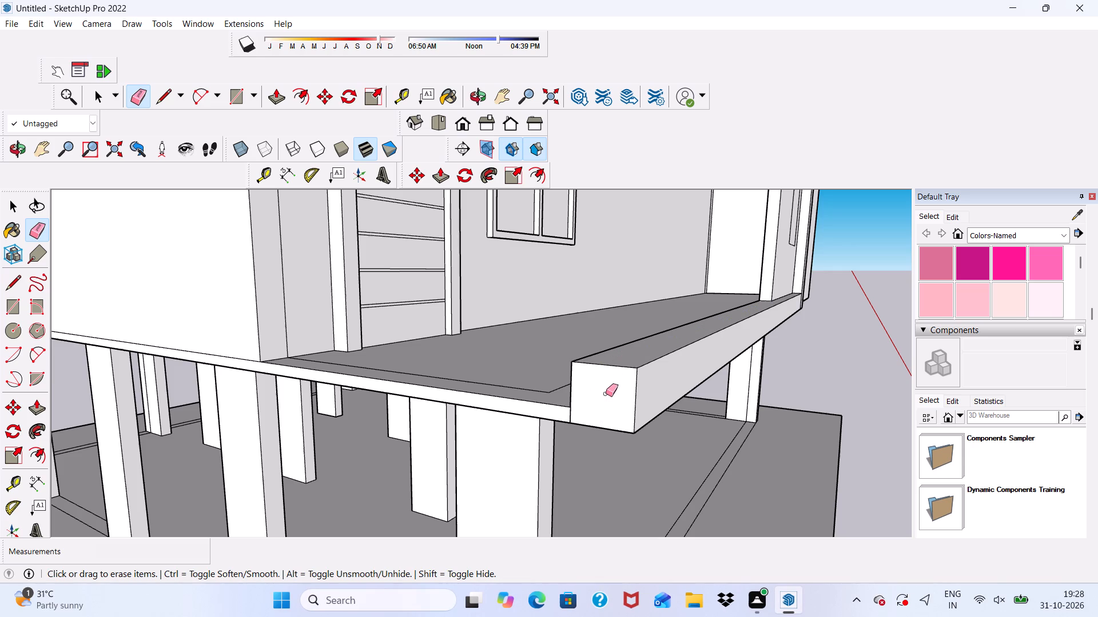
pyautogui.moveTo(606, 394); pyautogui.dragTo(555, 258, button='middle')
pyautogui.scroll(3, 564, 293)
pyautogui.click(564, 293)
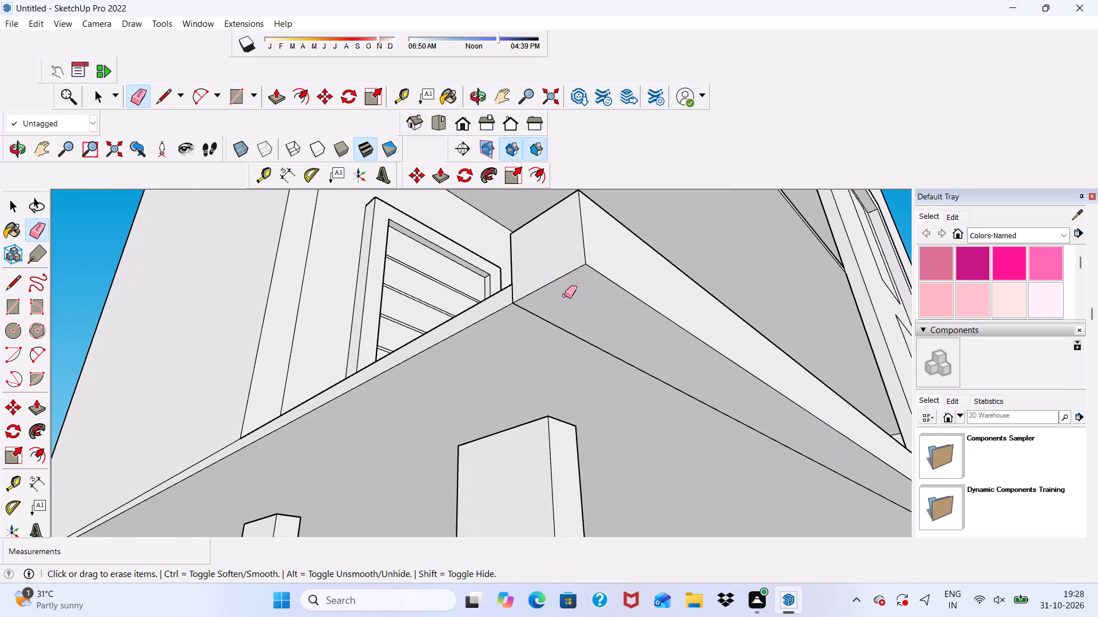
# Push/Pull the bottom band's end face about 11 1/4" outward past the lowest balcony slab's edge.
pyautogui.scroll(-3, 548, 289)
pyautogui.moveTo(548, 289); pyautogui.dragTo(743, 422, button='middle')
pyautogui.scroll(4, 651, 348)
pyautogui.press('space')
pyautogui.click(650, 347)
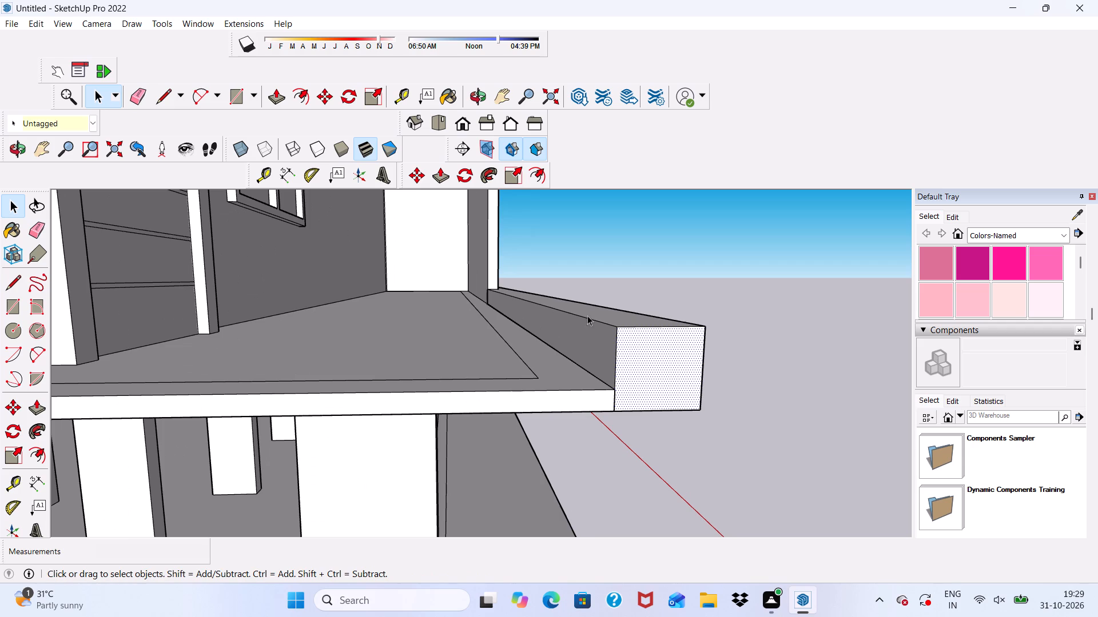
pyautogui.click(440, 178)
pyautogui.click(654, 362)
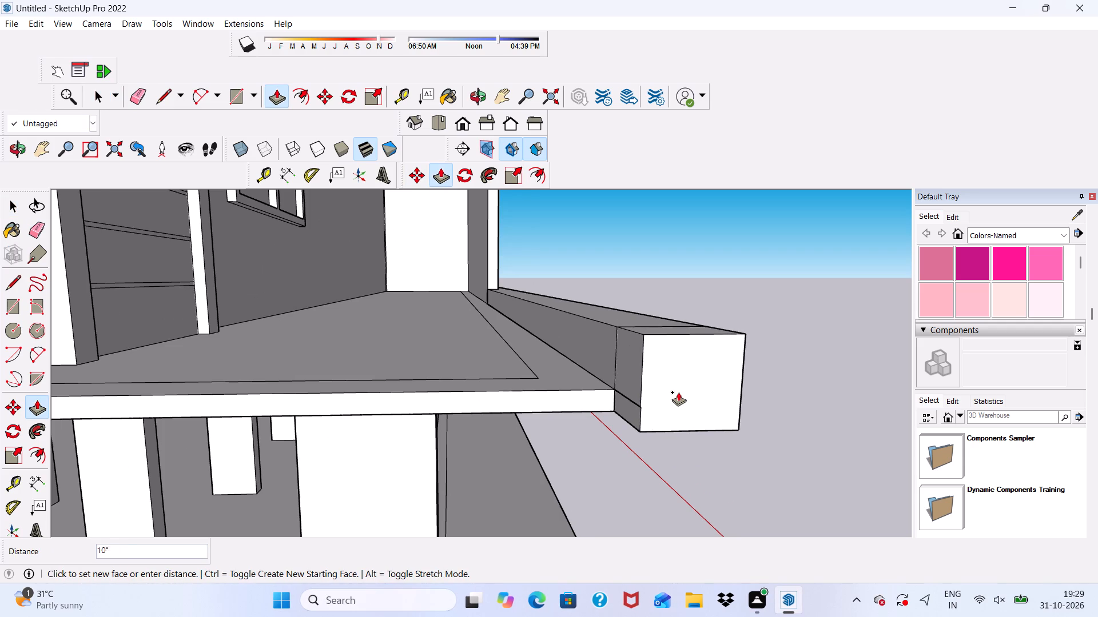
pyautogui.scroll(2, 682, 396)
pyautogui.moveTo(682, 396); pyautogui.dragTo(814, 381, button='middle')
pyautogui.scroll(-1, 685, 396)
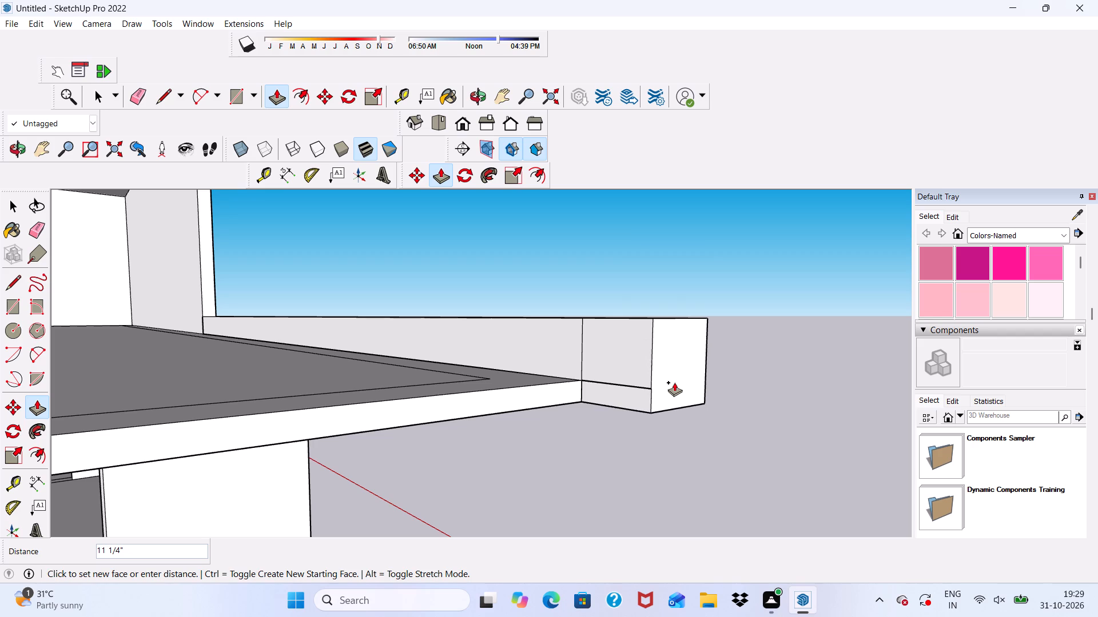
pyautogui.click(674, 382)
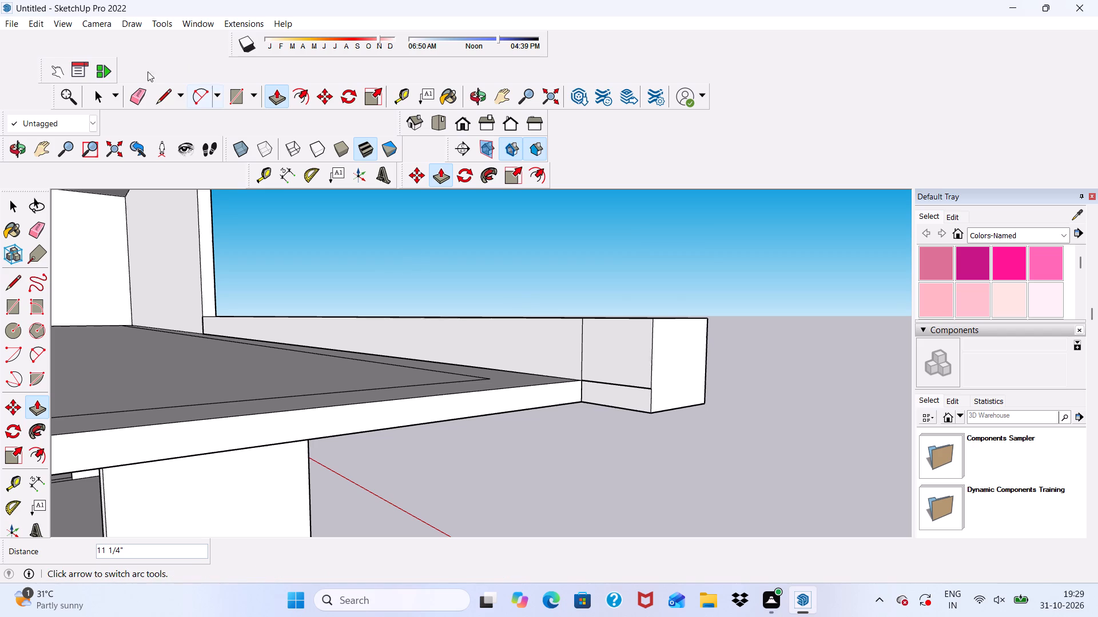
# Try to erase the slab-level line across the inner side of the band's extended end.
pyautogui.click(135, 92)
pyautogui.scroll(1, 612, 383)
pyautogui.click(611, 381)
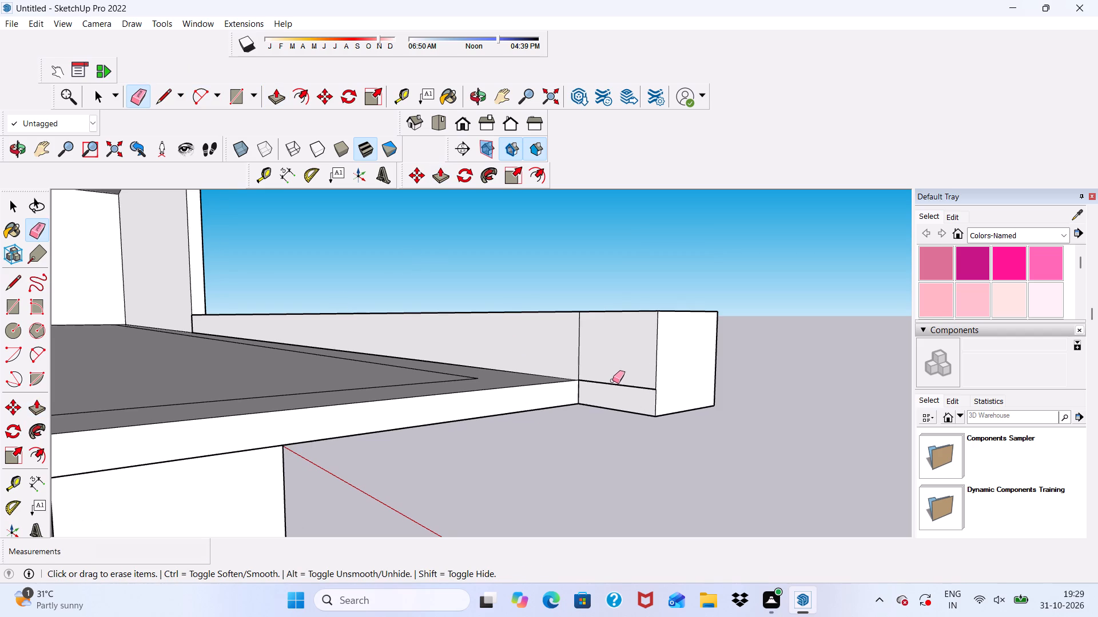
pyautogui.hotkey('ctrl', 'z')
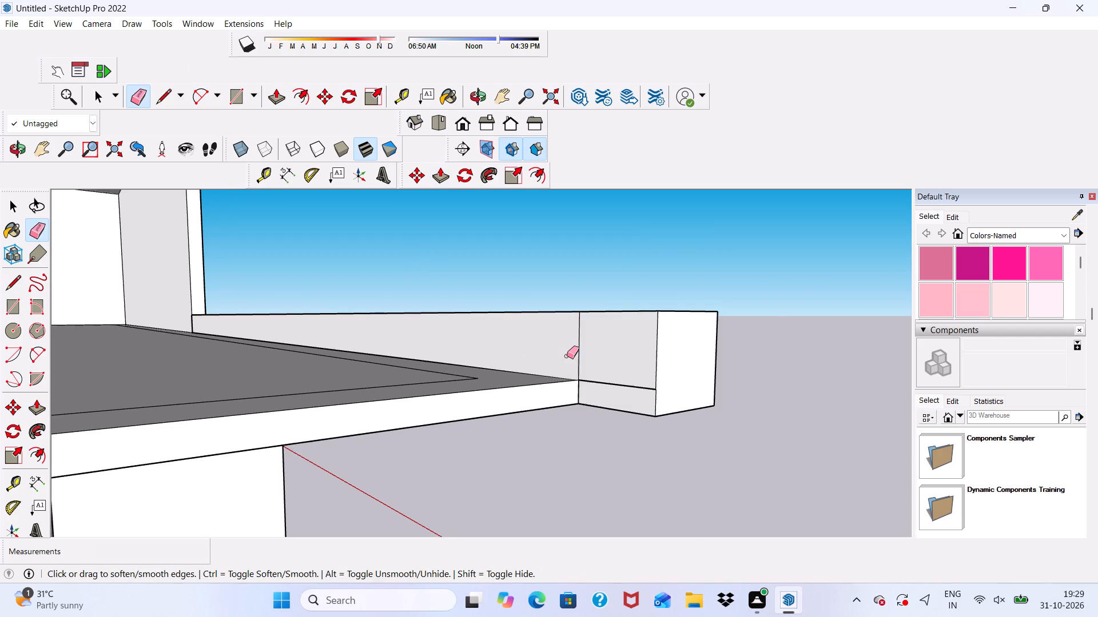
# Push/Pull the narrow lower strip on the inner side of the band's extended end by 1/16", flush with the face above.
pyautogui.scroll(5, 567, 360)
pyautogui.scroll(-2, 569, 366)
pyautogui.scroll(10, 588, 397)
pyautogui.press('space')
pyautogui.moveTo(594, 406); pyautogui.dragTo(640, 265, button='middle')
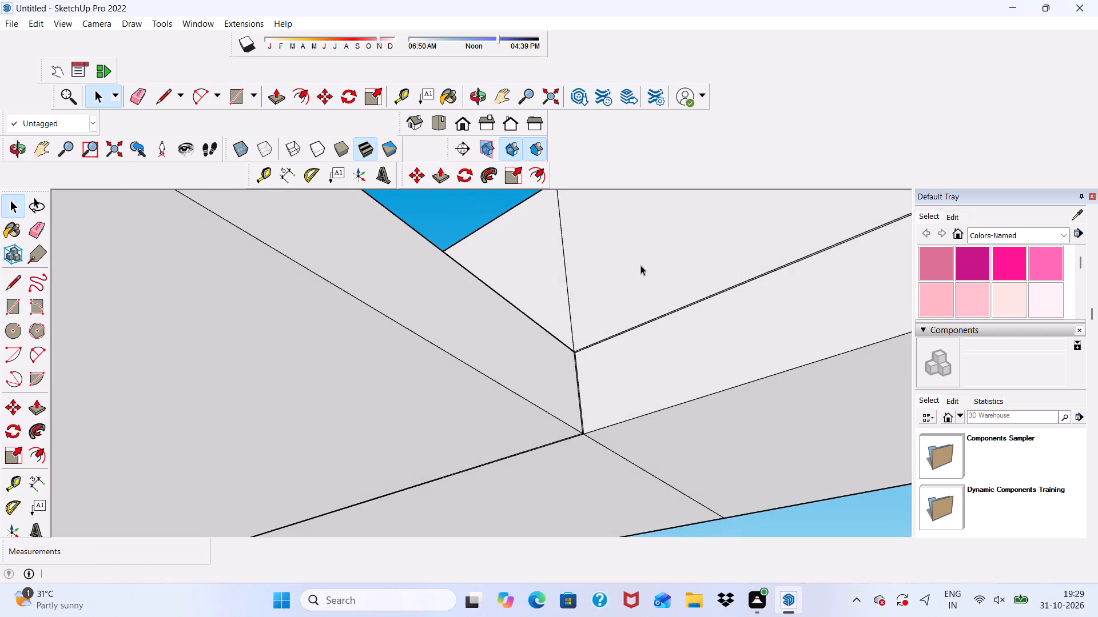
pyautogui.scroll(3, 643, 333)
pyautogui.click(643, 335)
pyautogui.click(279, 97)
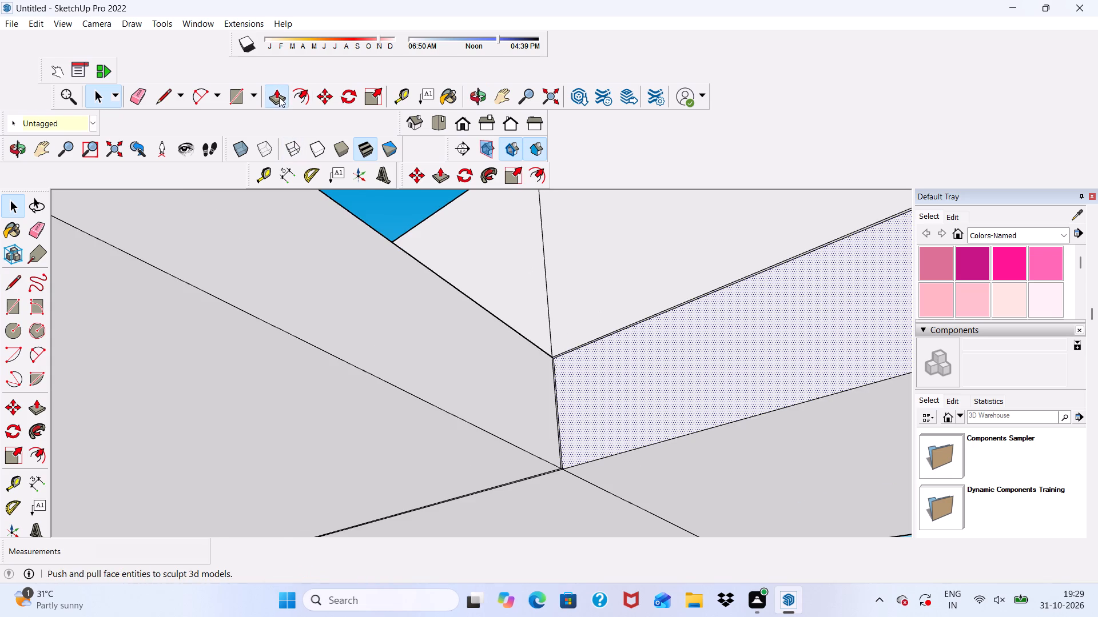
pyautogui.click(629, 377)
pyautogui.click(593, 329)
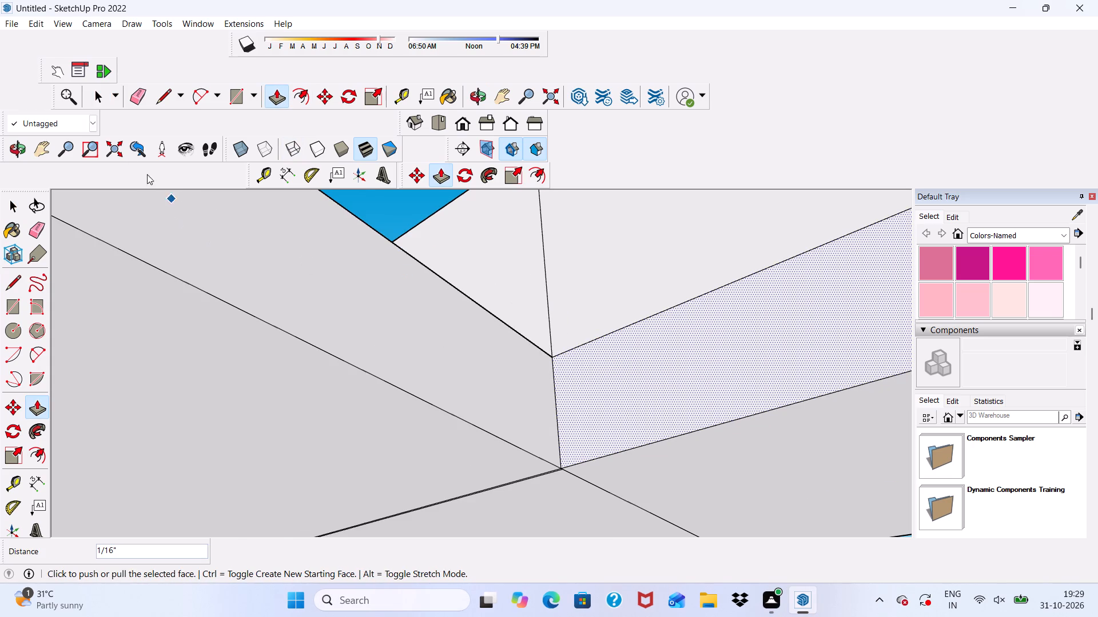
# Erase the line between the lower strip and the face above on the band end's inner side.
pyautogui.click(132, 94)
pyautogui.moveTo(686, 286); pyautogui.dragTo(702, 318)
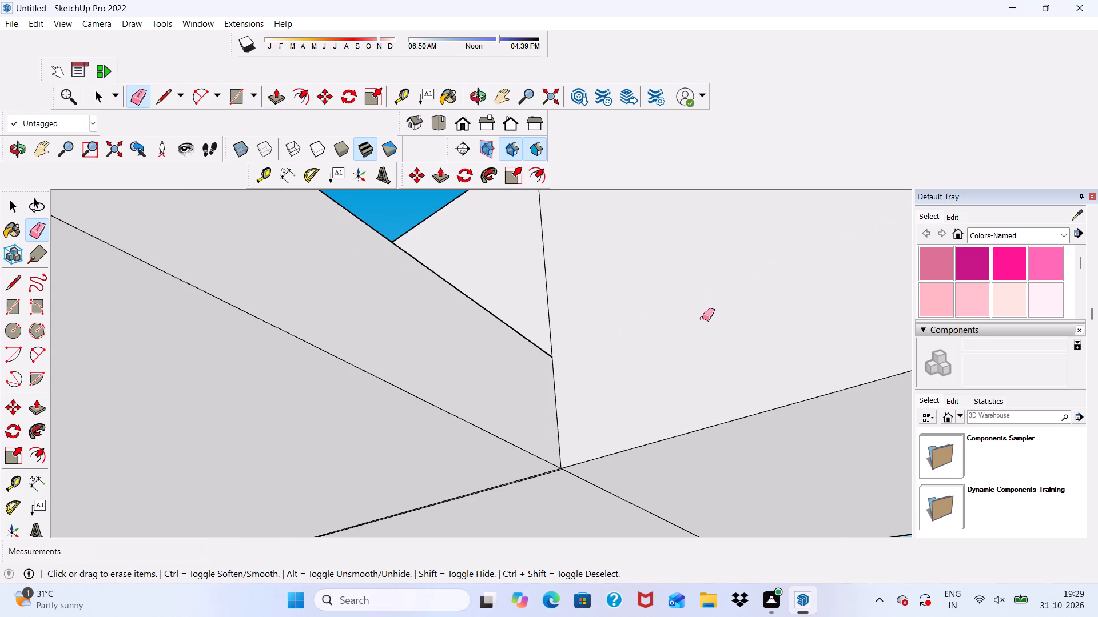
pyautogui.scroll(-5, 701, 316)
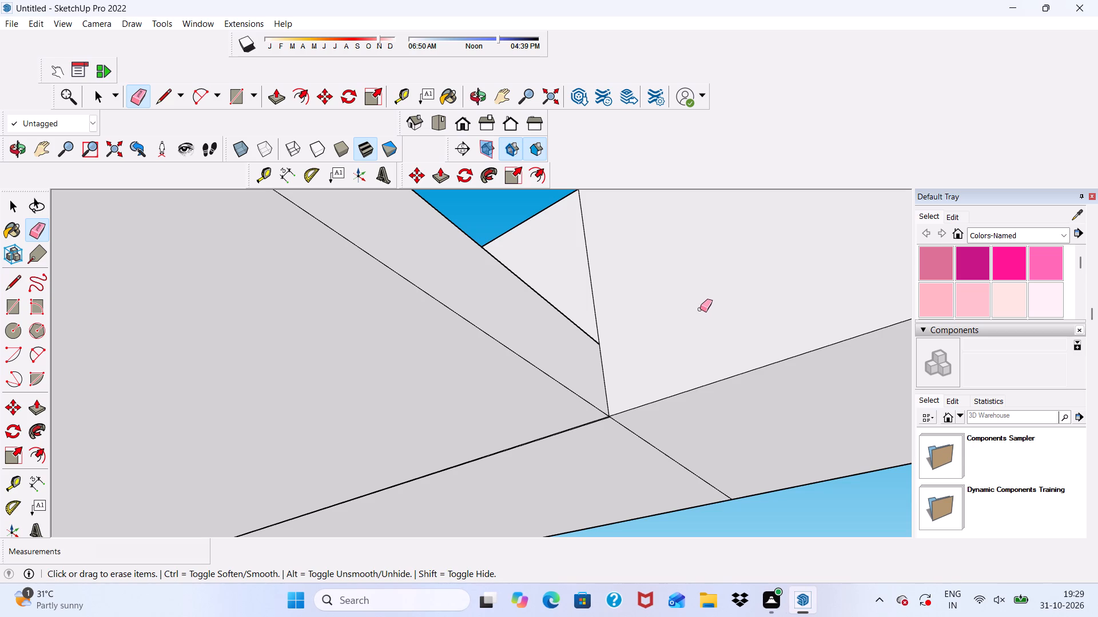
# Push/Pull the band end's inner side face along the lowest slab's edge, aligning it with the outer corner of the upper projecting frame.
pyautogui.press('space')
pyautogui.scroll(-15, 612, 273)
pyautogui.moveTo(633, 307); pyautogui.dragTo(617, 423, button='middle')
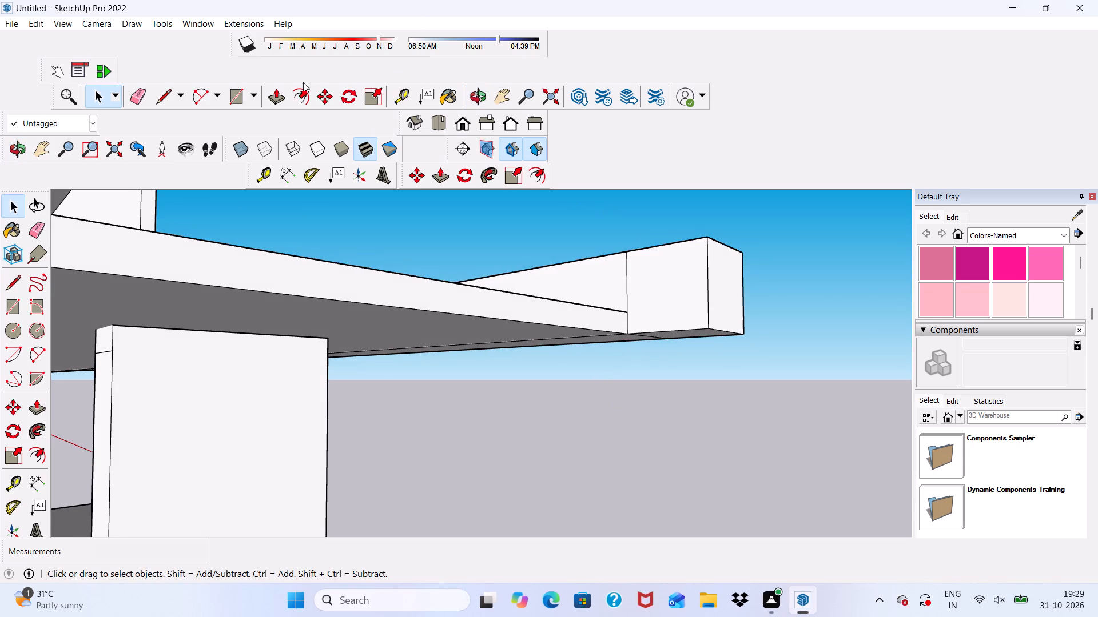
pyautogui.click(280, 94)
pyautogui.scroll(-5, 459, 207)
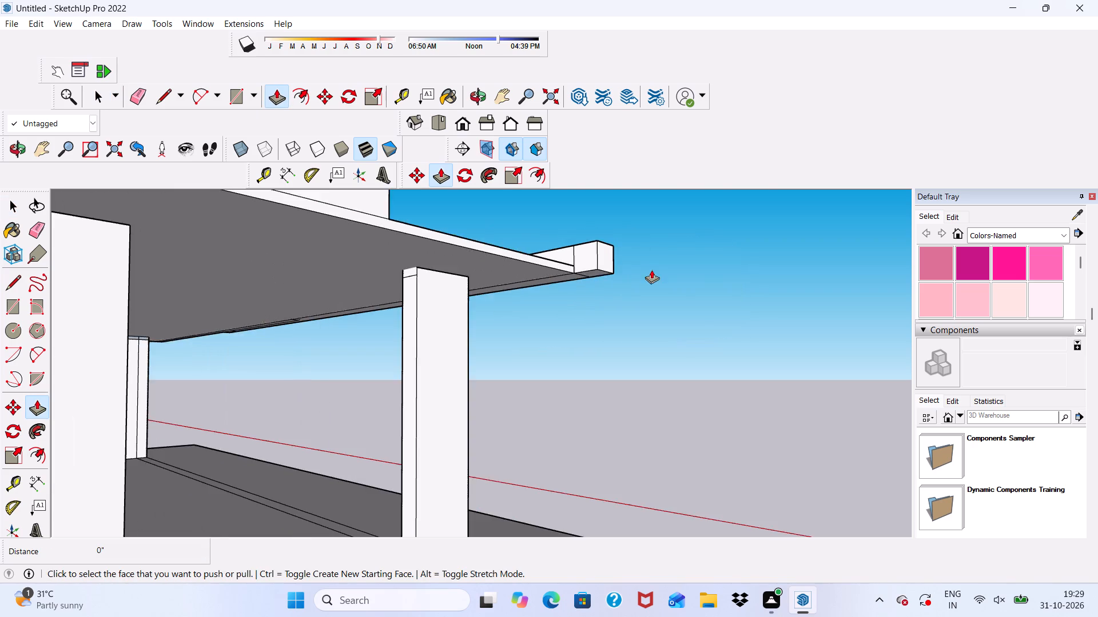
pyautogui.scroll(6, 638, 252)
pyautogui.scroll(-5, 554, 245)
pyautogui.scroll(4, 514, 265)
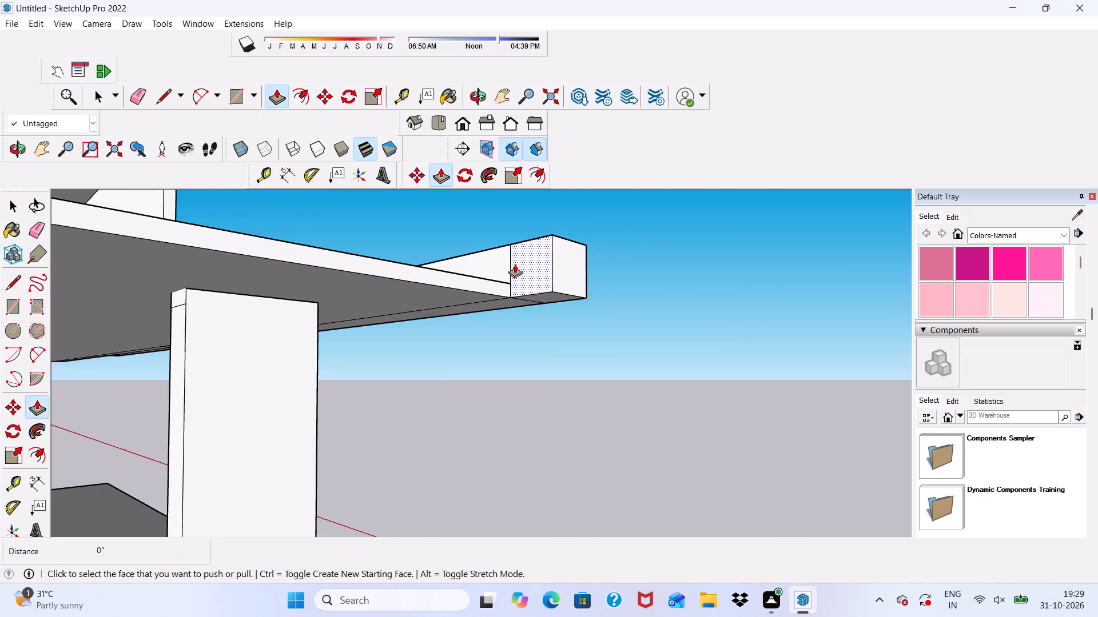
pyautogui.click(524, 267)
pyautogui.scroll(-15, 361, 264)
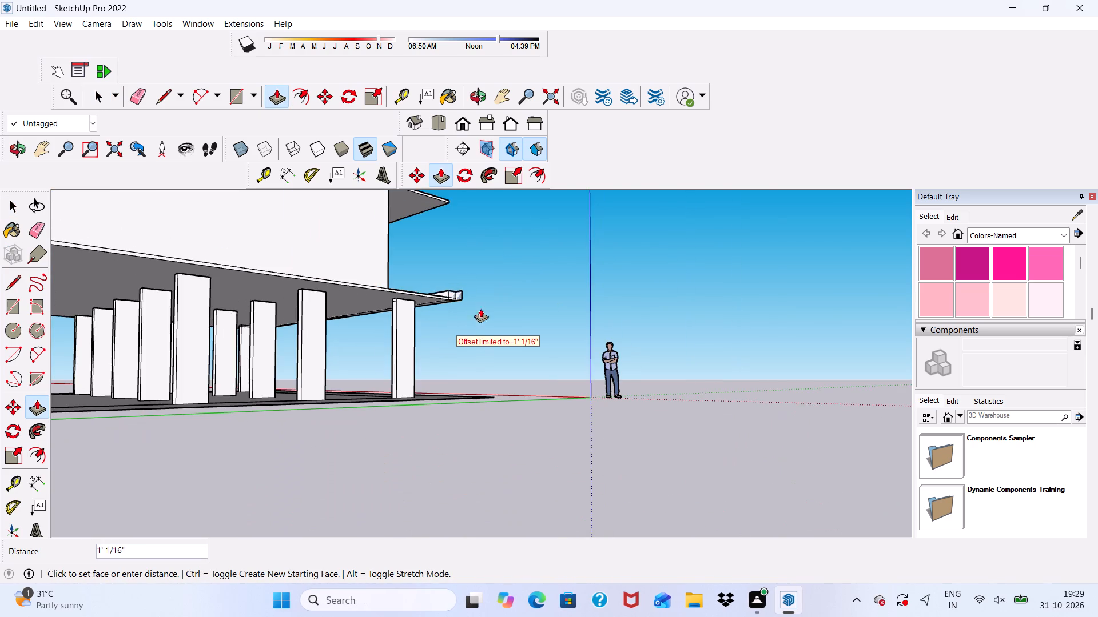
pyautogui.scroll(10, 343, 274)
pyautogui.scroll(-11, 319, 262)
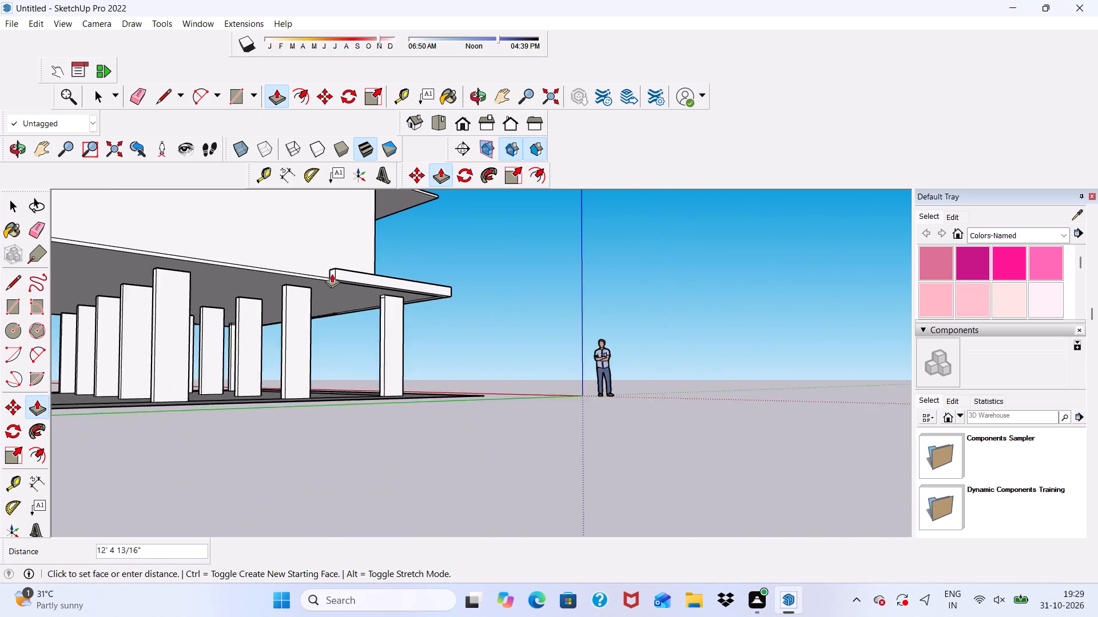
pyautogui.scroll(-1, 332, 274)
pyautogui.moveTo(332, 274); pyautogui.dragTo(221, 404, button='middle')
pyautogui.scroll(-17, 216, 322)
pyautogui.scroll(6, 263, 211)
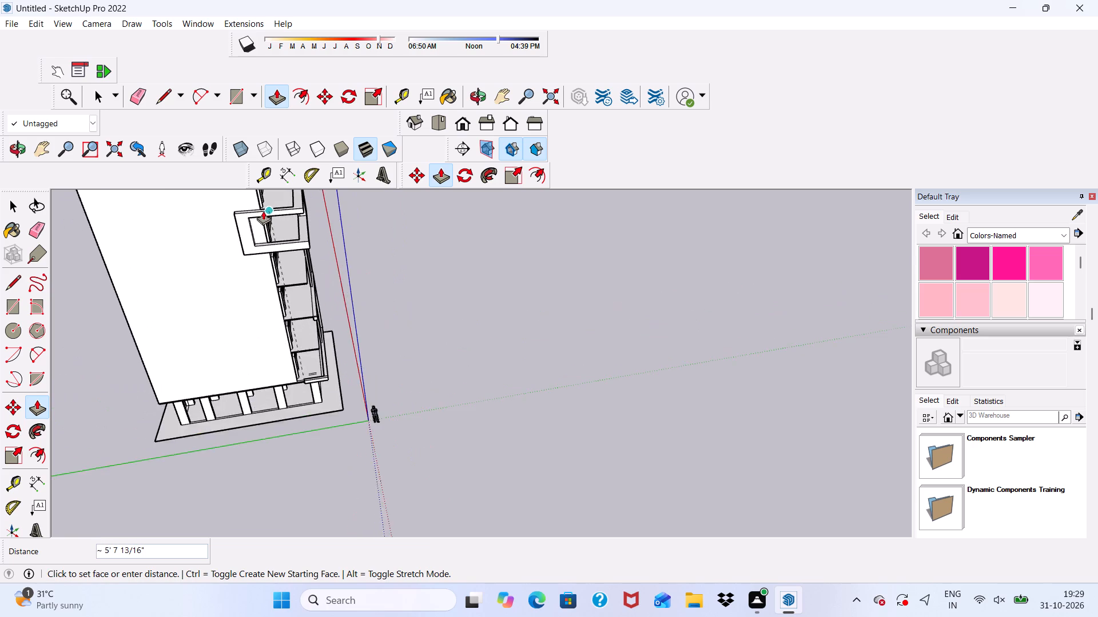
pyautogui.scroll(8, 254, 234)
pyautogui.click(241, 255)
pyautogui.scroll(-1, 261, 301)
pyautogui.moveTo(273, 332); pyautogui.dragTo(254, 205, button='middle')
pyautogui.press('space')
# Erase the leftover seam lines on the outer face and top of the bottom band at its corner.
pyautogui.moveTo(384, 415); pyautogui.dragTo(249, 408, button='middle')
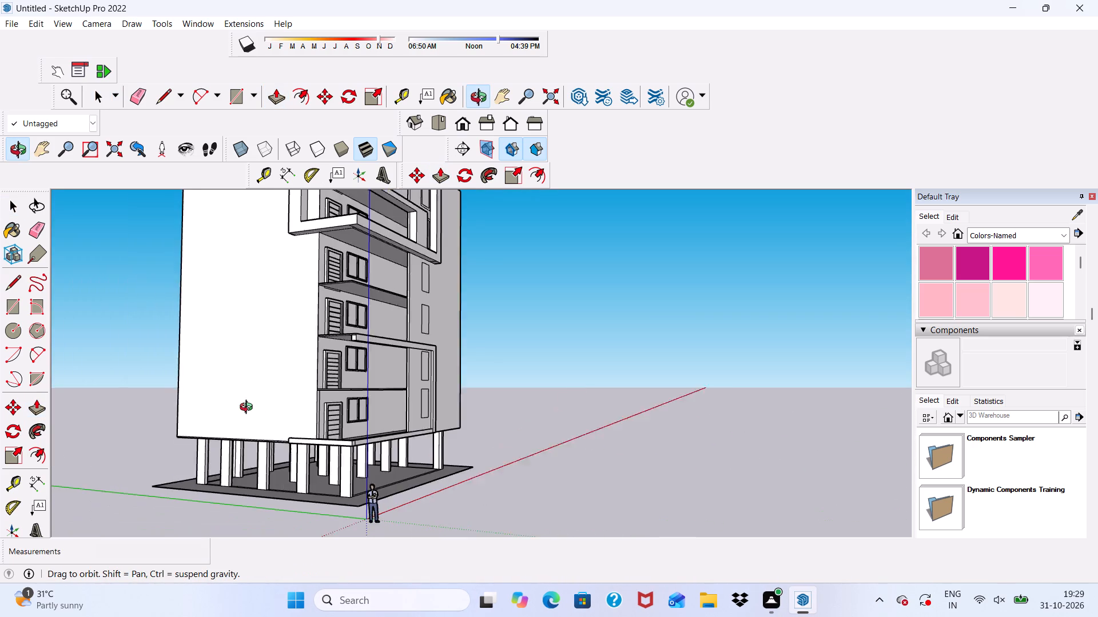
pyautogui.moveTo(249, 408); pyautogui.dragTo(458, 422, button='middle')
pyautogui.scroll(8, 372, 450)
pyautogui.moveTo(417, 469); pyautogui.dragTo(307, 541, button='middle')
pyautogui.scroll(-1, 417, 469)
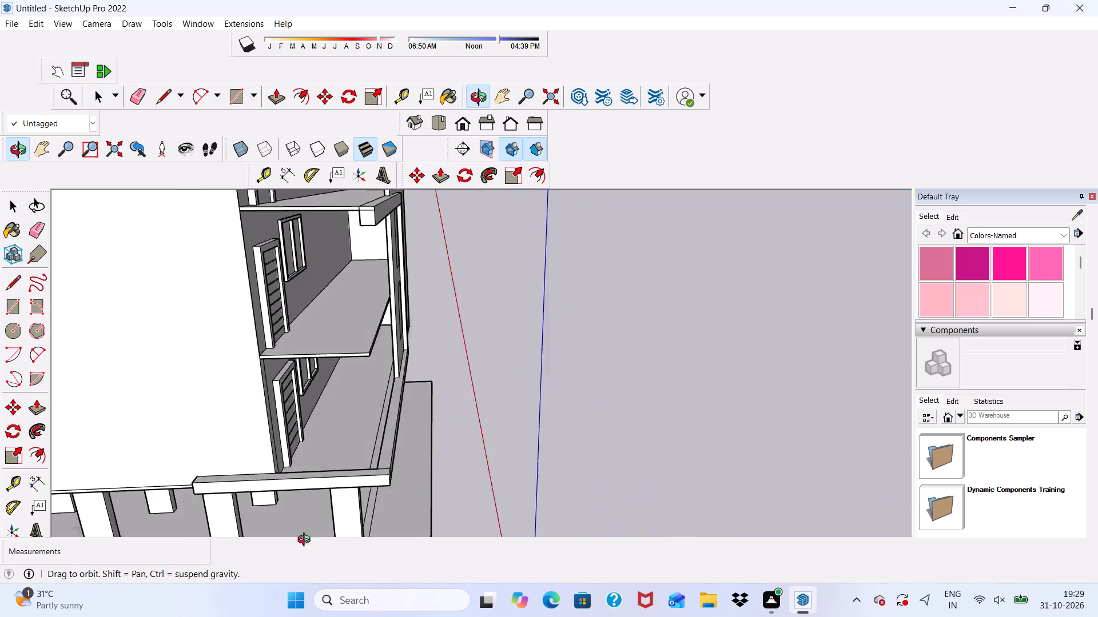
pyautogui.moveTo(307, 541); pyautogui.dragTo(280, 544, button='middle')
pyautogui.click(141, 99)
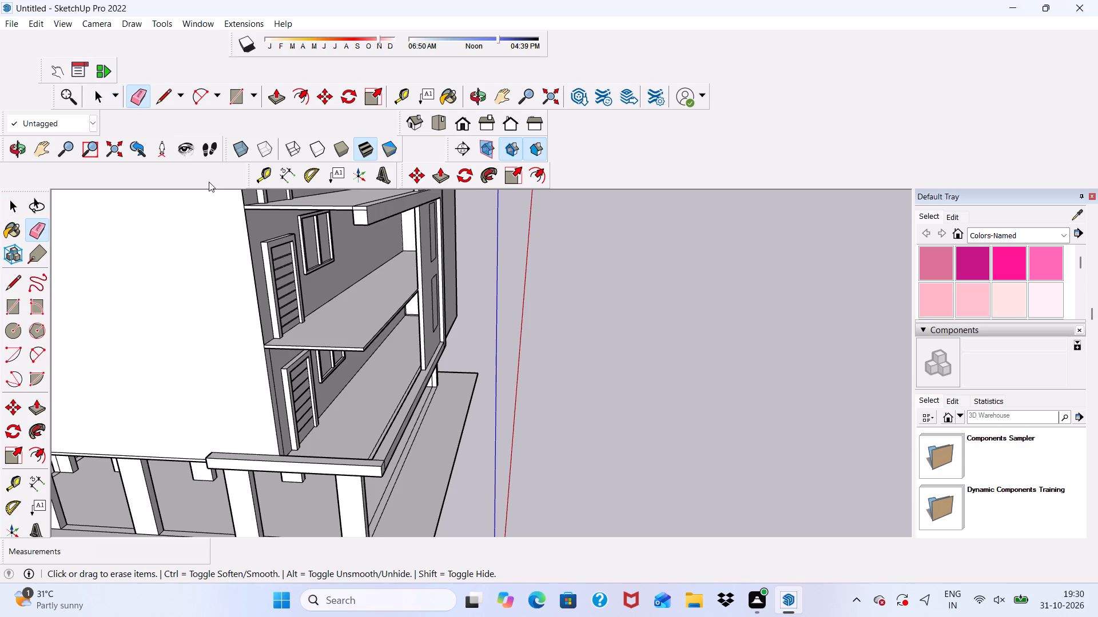
pyautogui.scroll(4, 336, 390)
pyautogui.scroll(5, 473, 452)
pyautogui.scroll(-6, 400, 384)
pyautogui.moveTo(383, 456); pyautogui.dragTo(332, 404, button='middle')
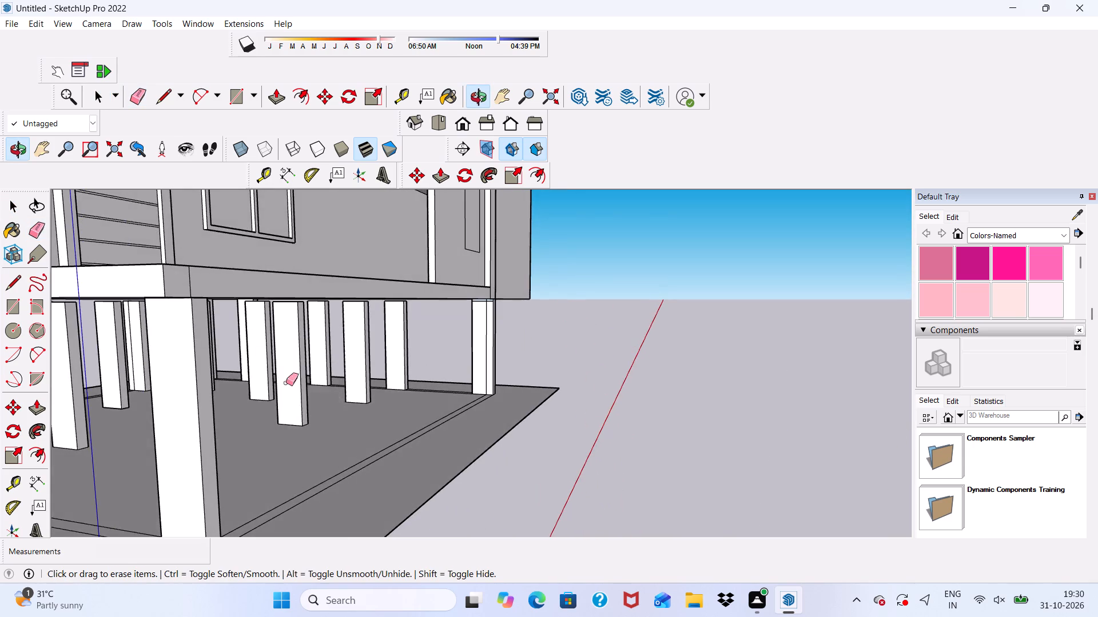
pyautogui.scroll(5, 213, 305)
pyautogui.click(170, 279)
pyautogui.scroll(-2, 170, 279)
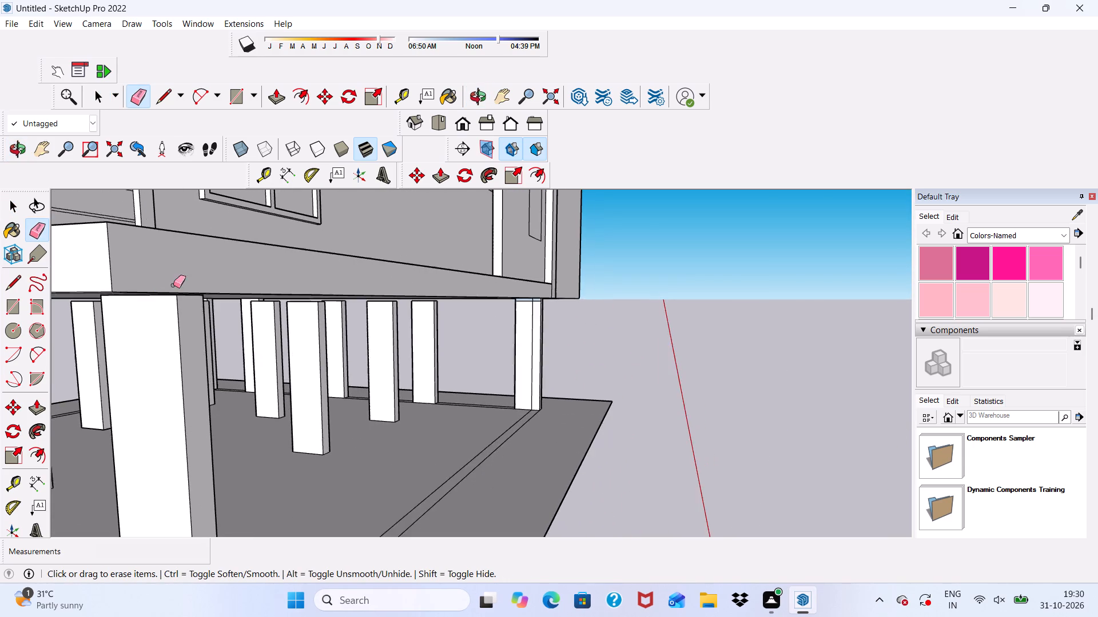
pyautogui.moveTo(173, 287); pyautogui.dragTo(172, 397, button='middle')
pyautogui.scroll(-1, 172, 397)
pyautogui.scroll(4, 114, 297)
pyautogui.click(119, 318)
# Erase the leftover seam lines on the underside of the band and lowest slab near the corner.
pyautogui.scroll(-3, 124, 330)
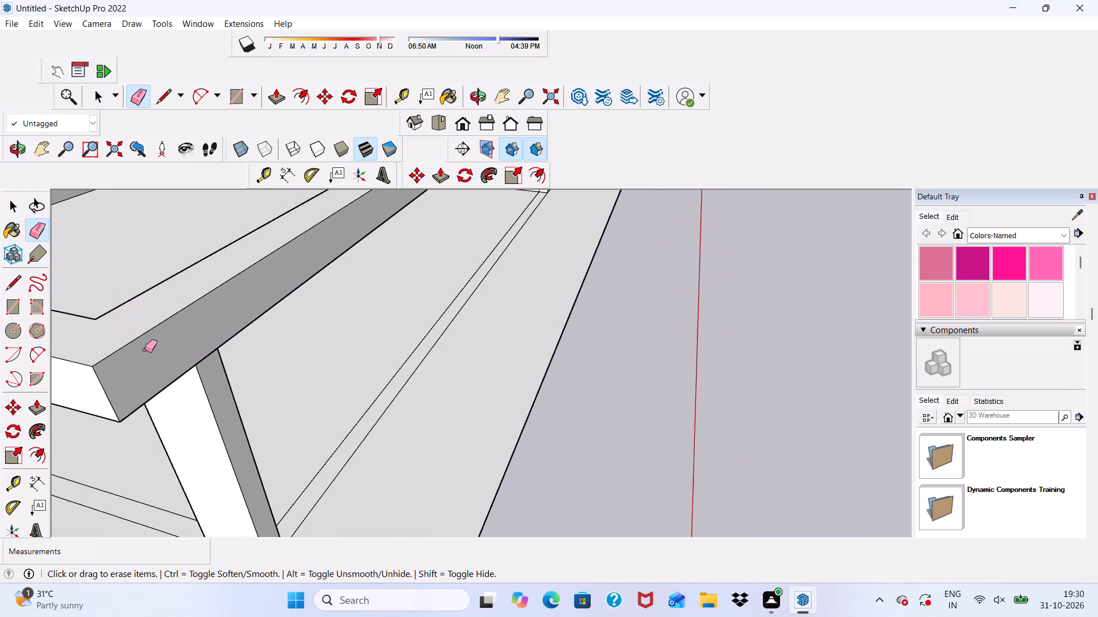
pyautogui.moveTo(148, 322); pyautogui.dragTo(184, 134, button='middle')
pyautogui.scroll(1, 132, 273)
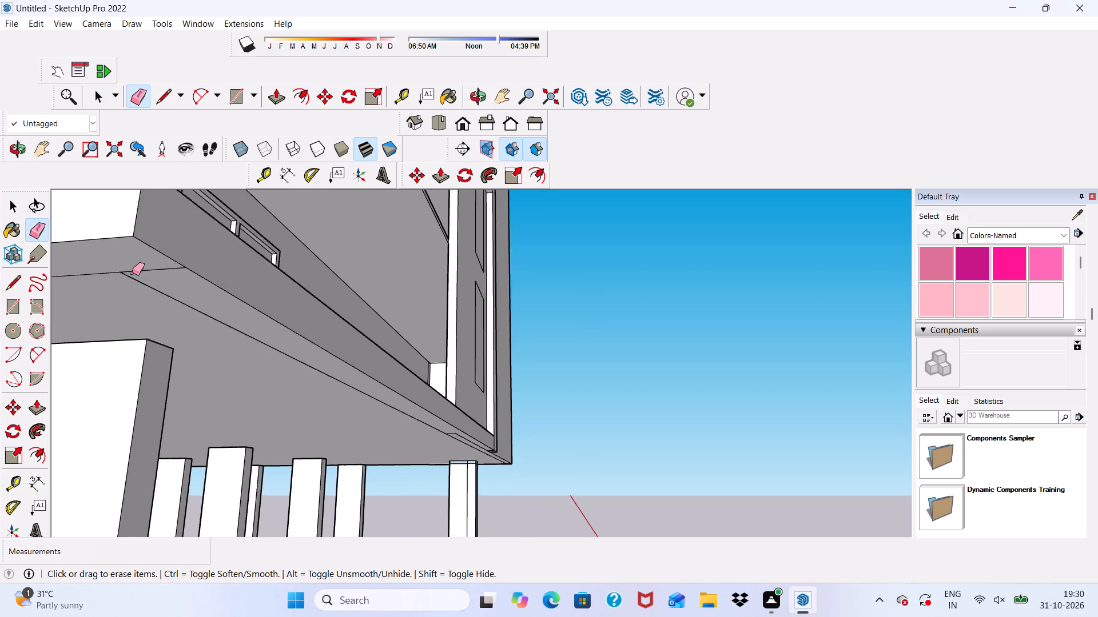
pyautogui.scroll(3, 132, 273)
pyautogui.moveTo(132, 266); pyautogui.dragTo(141, 294)
pyautogui.moveTo(121, 271); pyautogui.dragTo(117, 277)
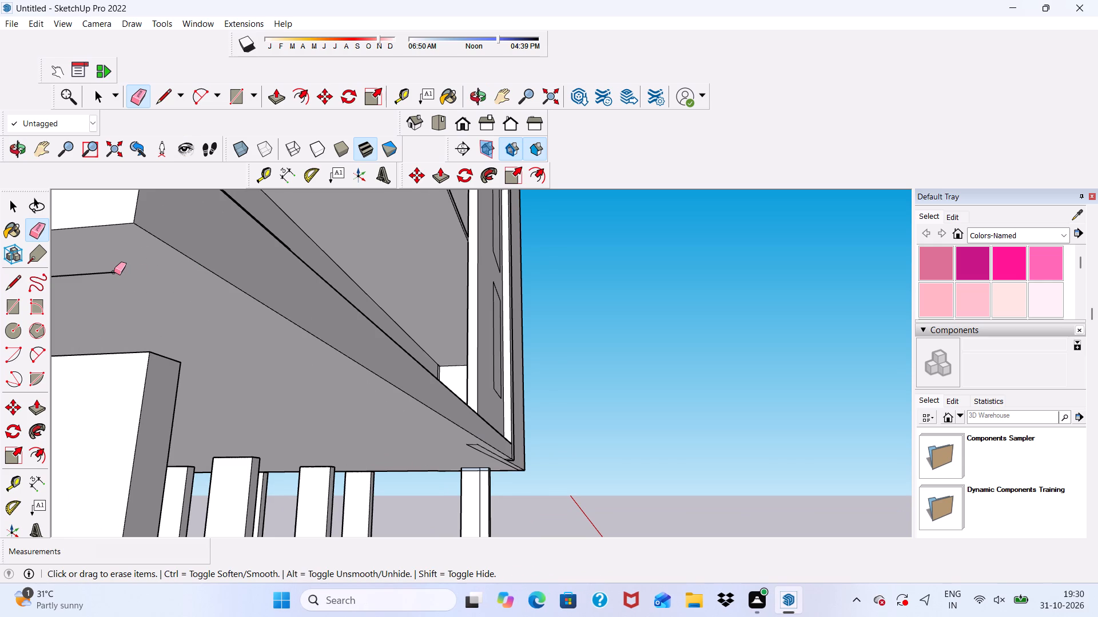
pyautogui.moveTo(114, 272); pyautogui.dragTo(104, 272)
# Erase the leftover thin strip's outline and remaining stray lines on the underside of the lowest slab beside the projecting frame.
pyautogui.scroll(-6, 105, 270)
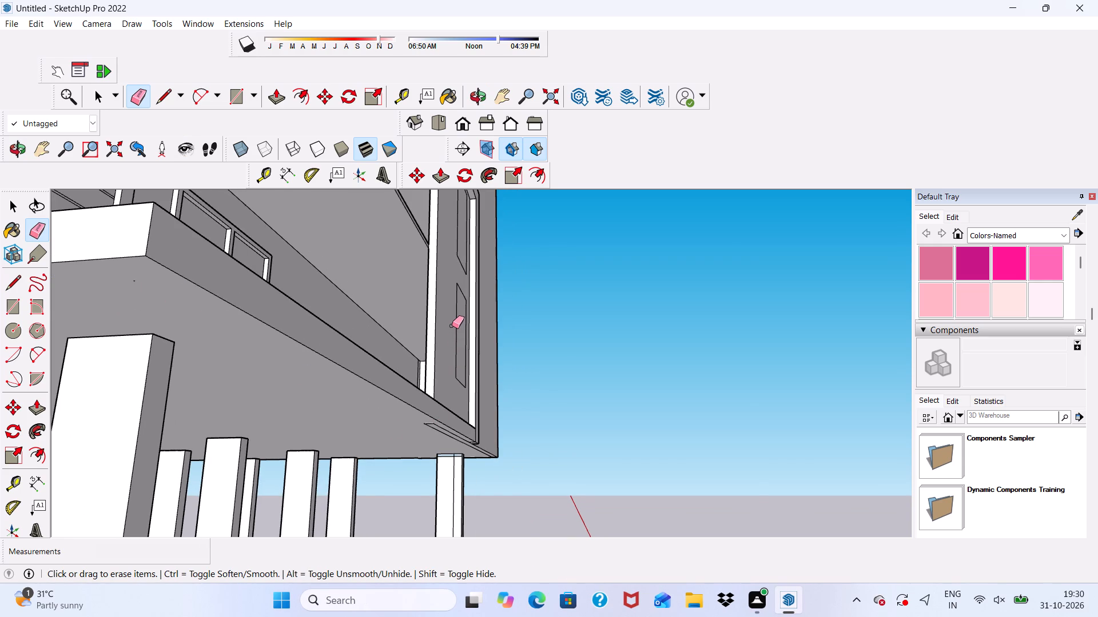
pyautogui.scroll(-2, 452, 339)
pyautogui.moveTo(448, 362); pyautogui.dragTo(270, 262, button='middle')
pyautogui.scroll(7, 469, 450)
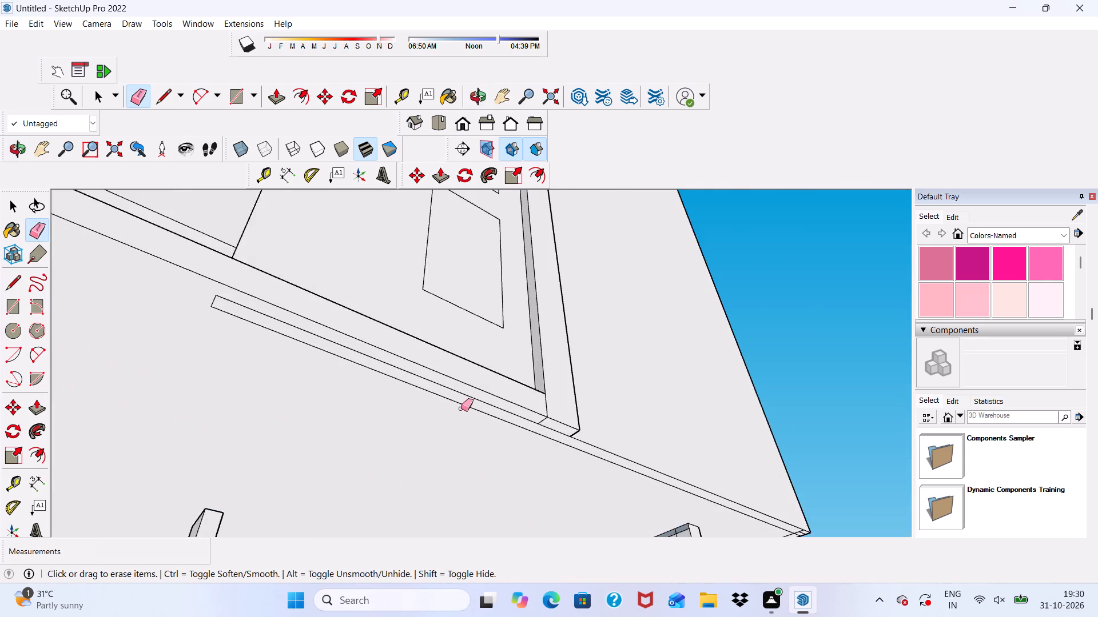
pyautogui.scroll(8, 461, 408)
pyautogui.moveTo(457, 379); pyautogui.dragTo(446, 404)
pyautogui.moveTo(447, 372); pyautogui.dragTo(448, 381)
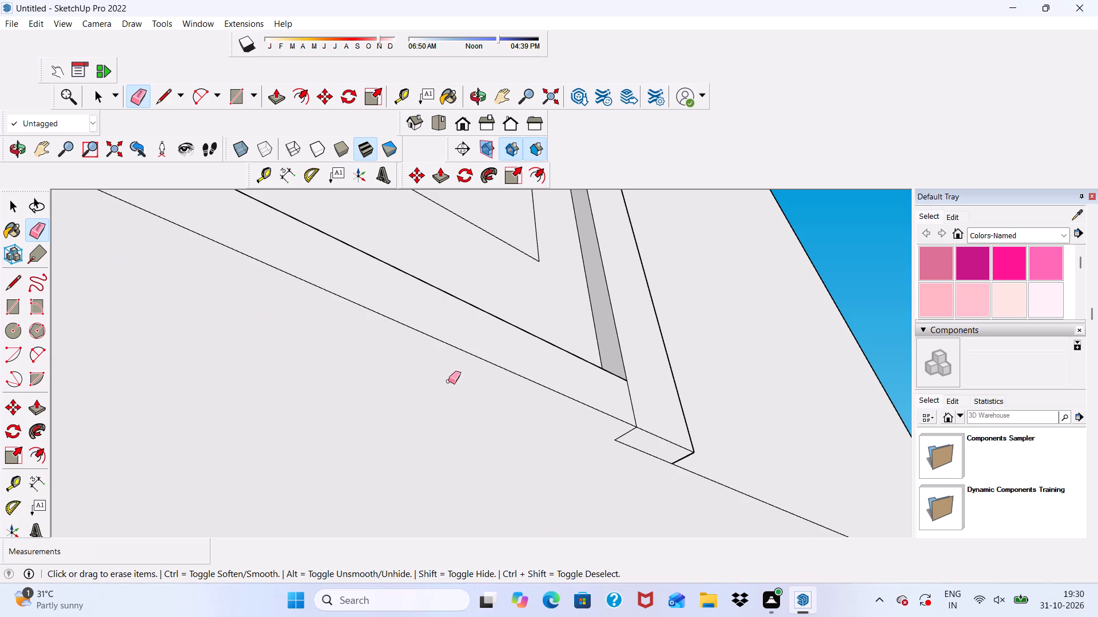
pyautogui.scroll(-6, 448, 381)
pyautogui.scroll(4, 209, 327)
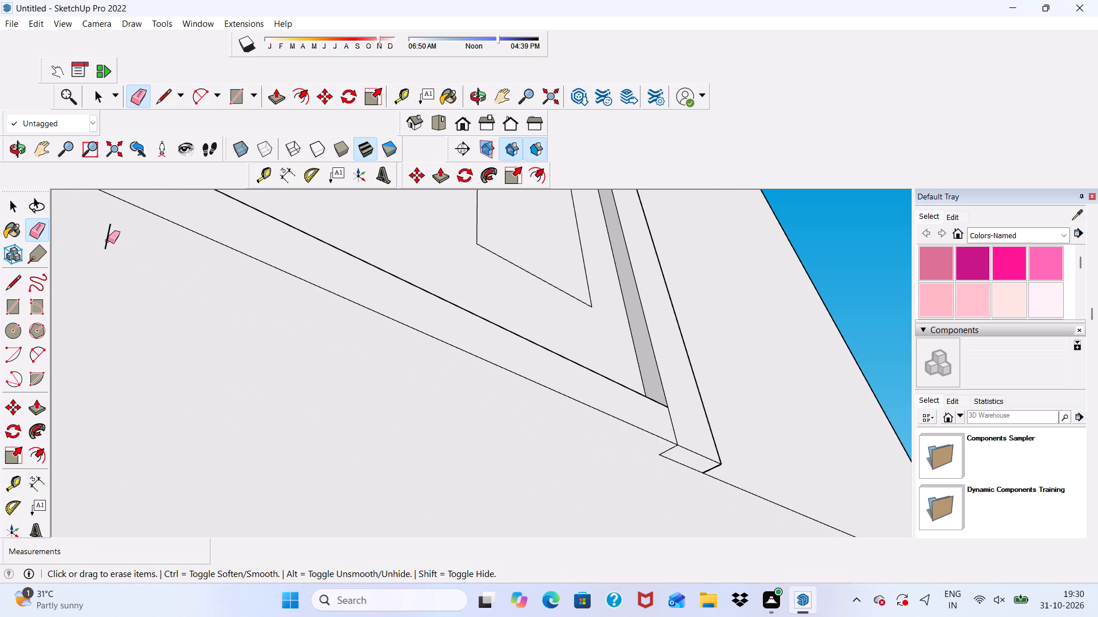
pyautogui.moveTo(108, 241); pyautogui.dragTo(100, 241)
pyautogui.scroll(-3, 101, 245)
pyautogui.scroll(1, 110, 262)
pyautogui.moveTo(110, 228); pyautogui.dragTo(111, 275)
pyautogui.press('space')
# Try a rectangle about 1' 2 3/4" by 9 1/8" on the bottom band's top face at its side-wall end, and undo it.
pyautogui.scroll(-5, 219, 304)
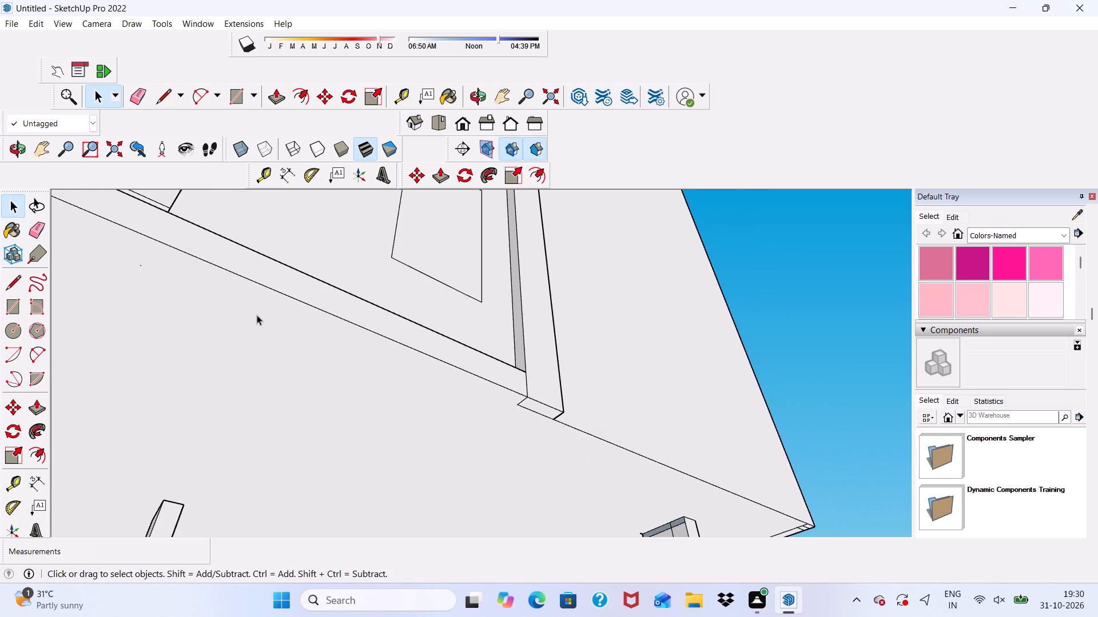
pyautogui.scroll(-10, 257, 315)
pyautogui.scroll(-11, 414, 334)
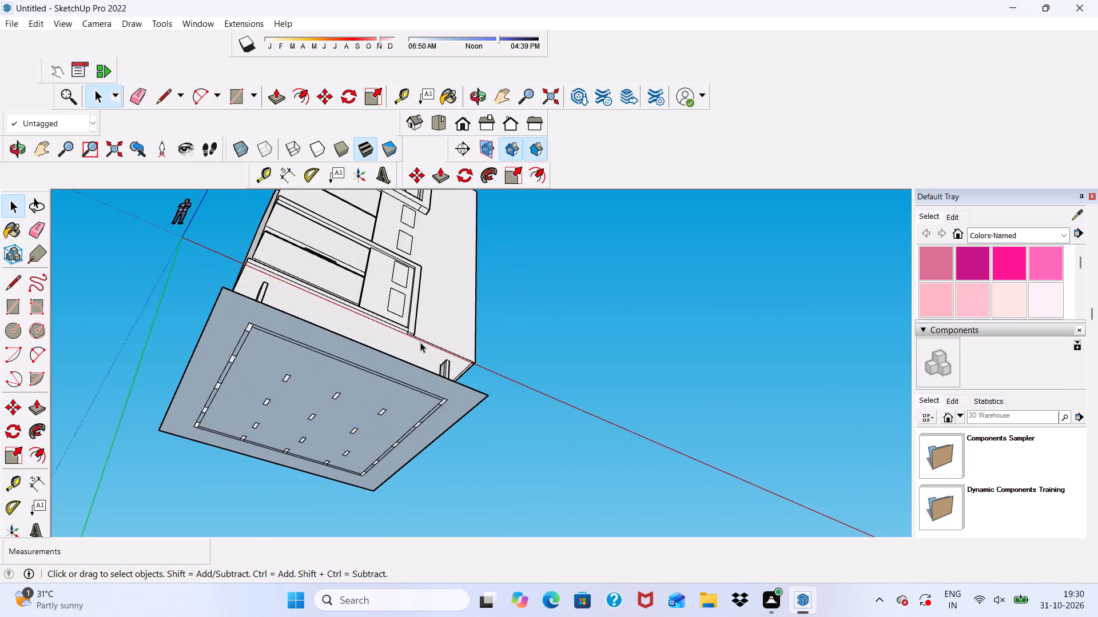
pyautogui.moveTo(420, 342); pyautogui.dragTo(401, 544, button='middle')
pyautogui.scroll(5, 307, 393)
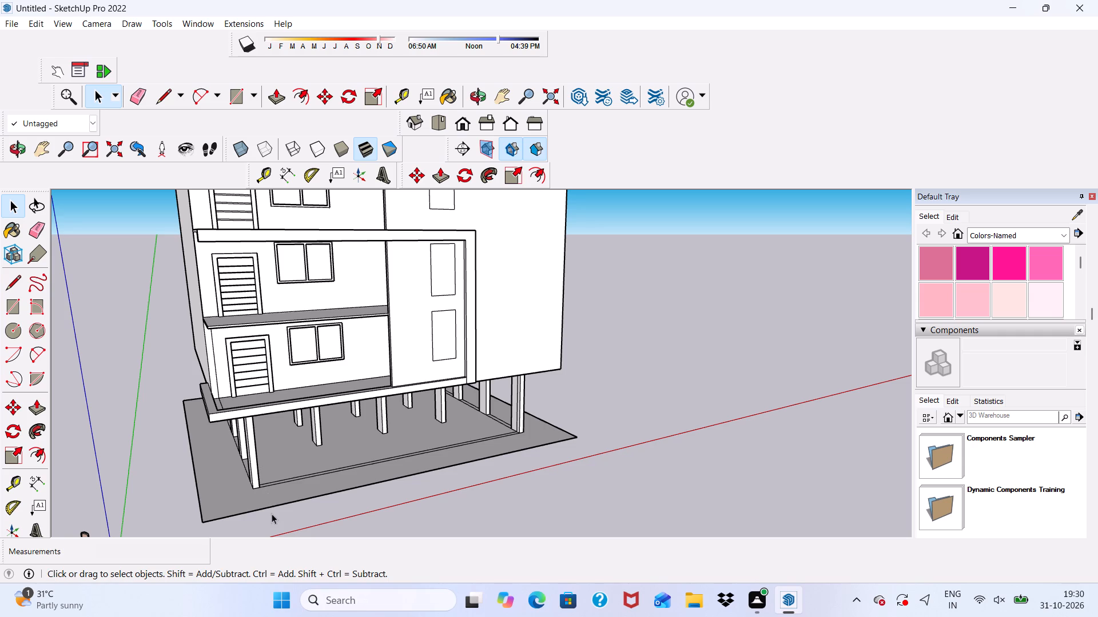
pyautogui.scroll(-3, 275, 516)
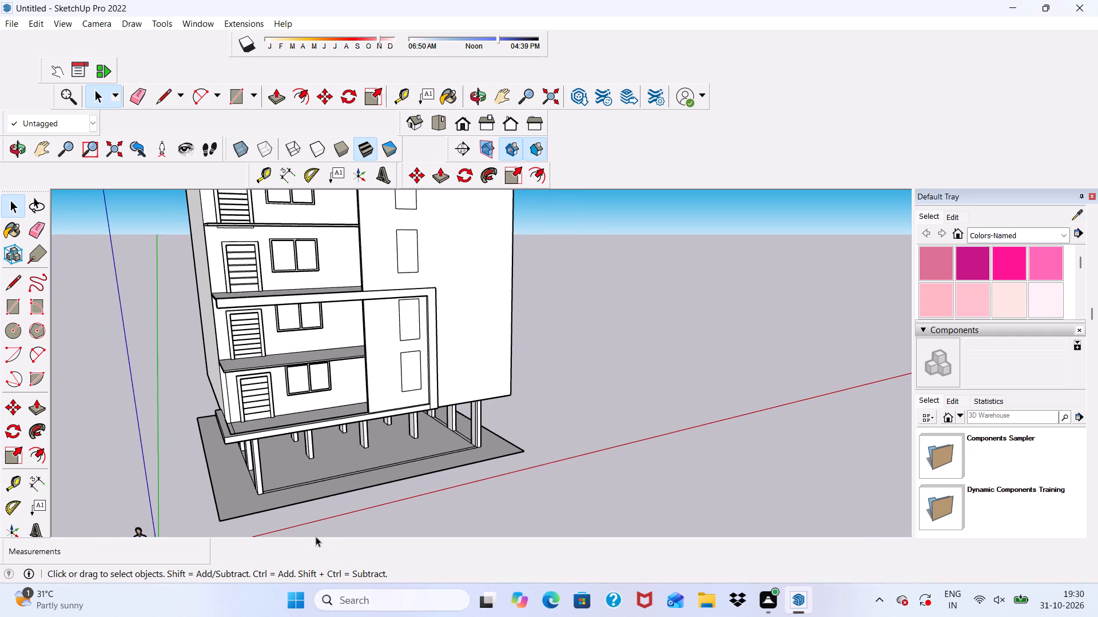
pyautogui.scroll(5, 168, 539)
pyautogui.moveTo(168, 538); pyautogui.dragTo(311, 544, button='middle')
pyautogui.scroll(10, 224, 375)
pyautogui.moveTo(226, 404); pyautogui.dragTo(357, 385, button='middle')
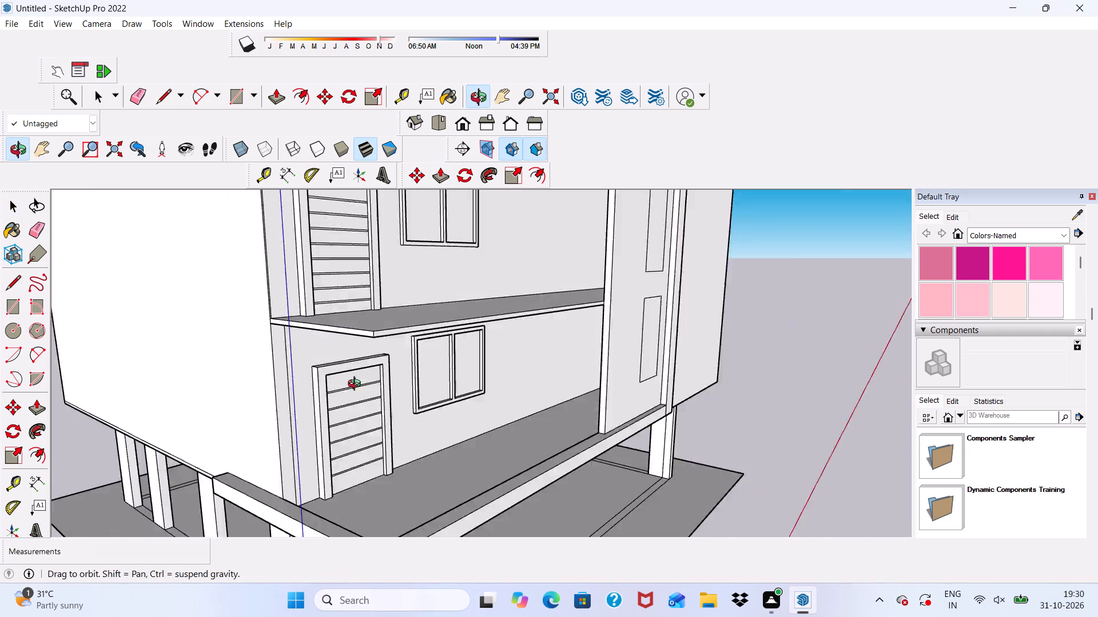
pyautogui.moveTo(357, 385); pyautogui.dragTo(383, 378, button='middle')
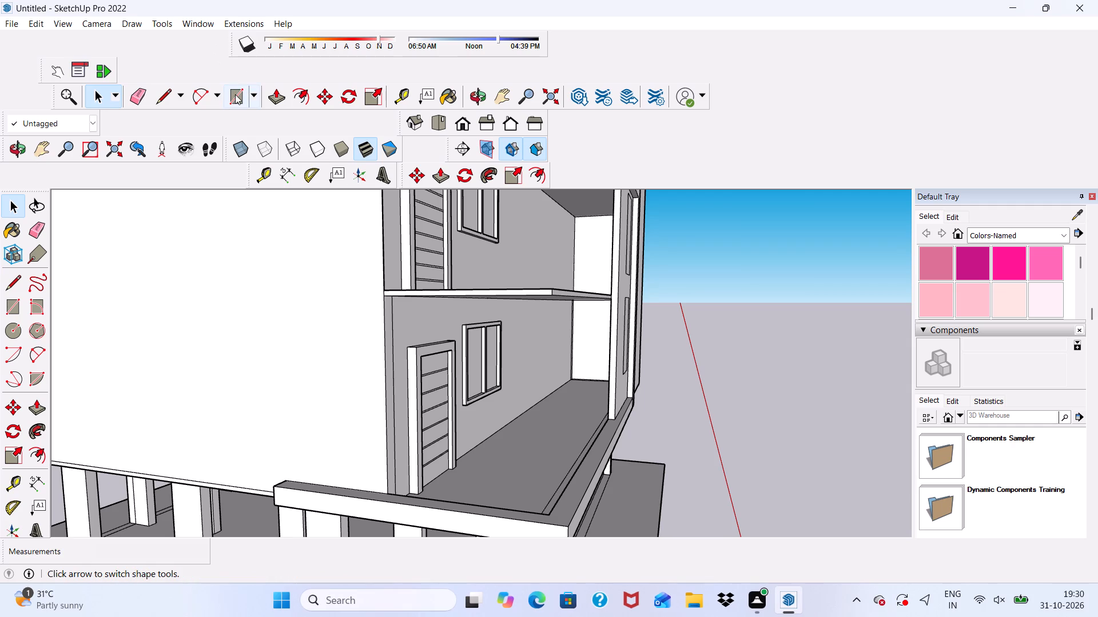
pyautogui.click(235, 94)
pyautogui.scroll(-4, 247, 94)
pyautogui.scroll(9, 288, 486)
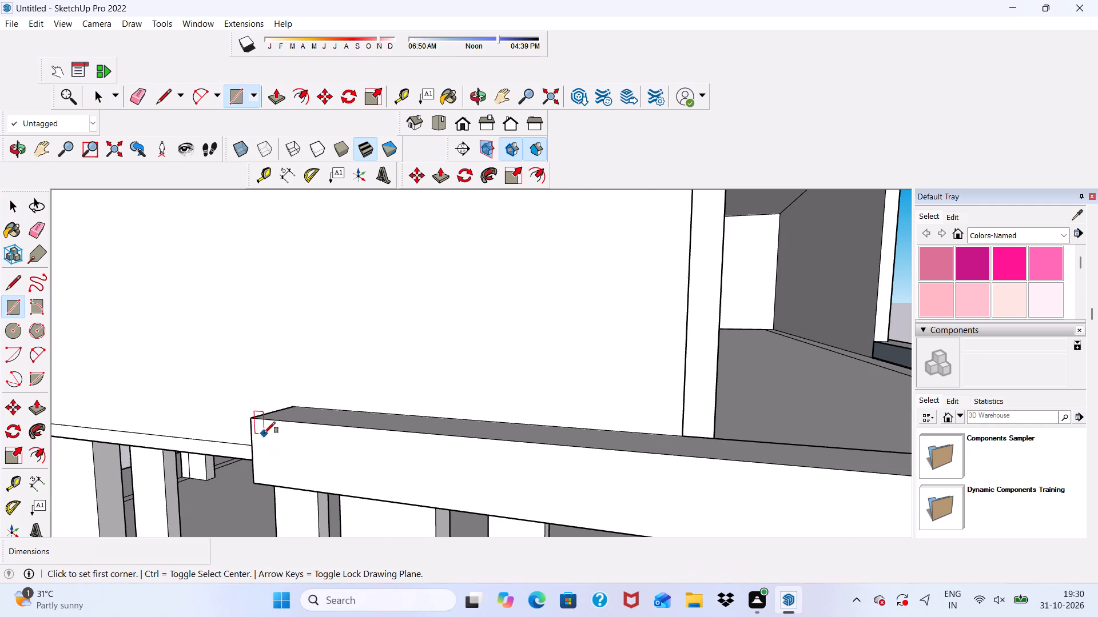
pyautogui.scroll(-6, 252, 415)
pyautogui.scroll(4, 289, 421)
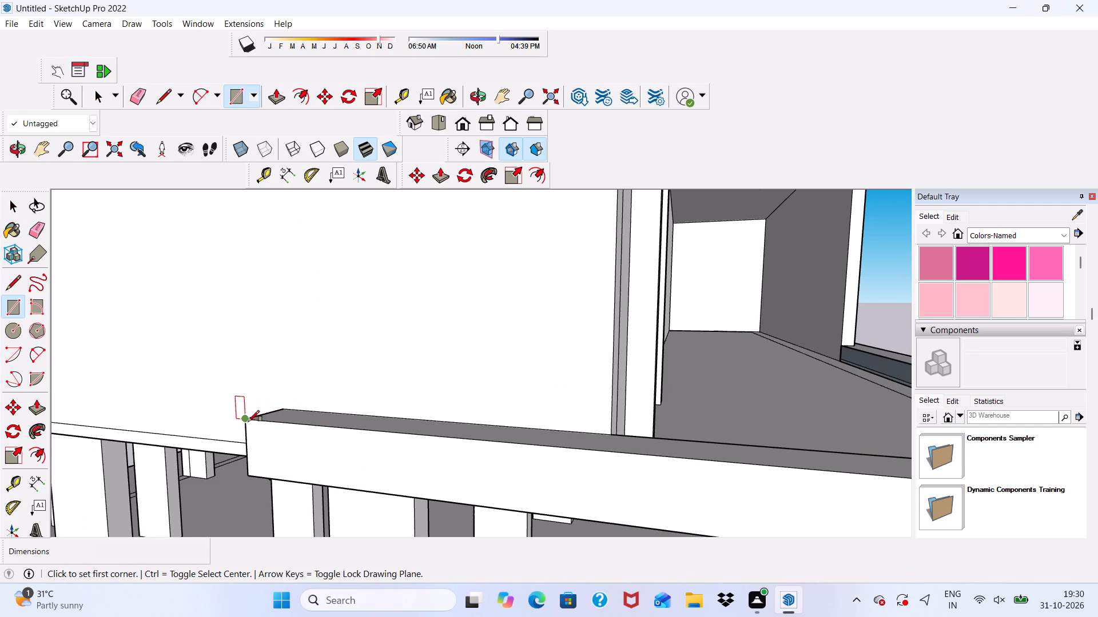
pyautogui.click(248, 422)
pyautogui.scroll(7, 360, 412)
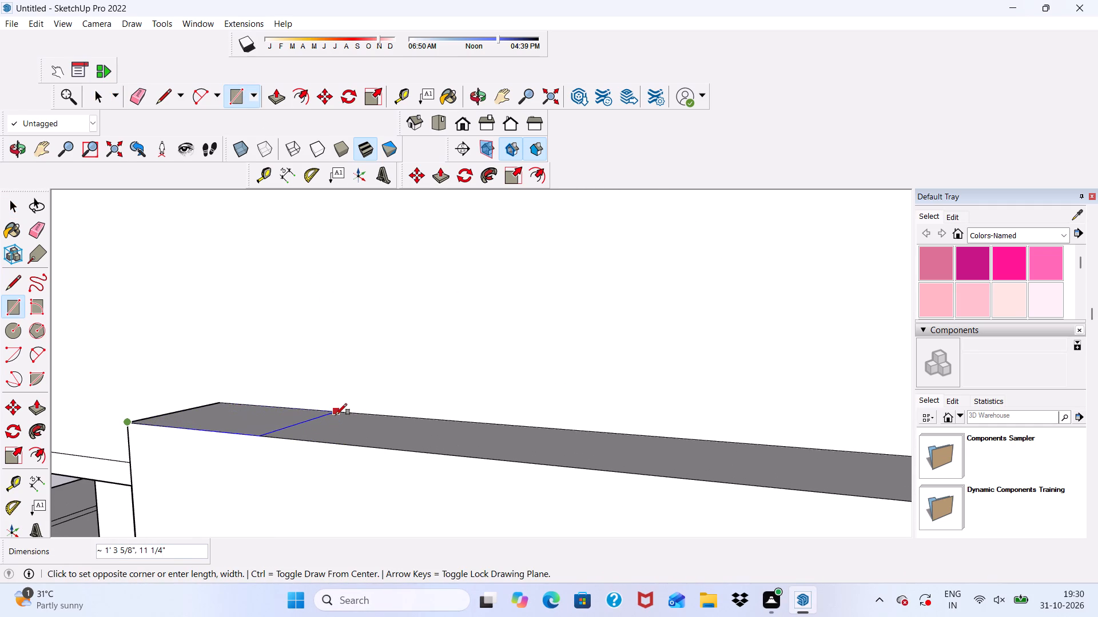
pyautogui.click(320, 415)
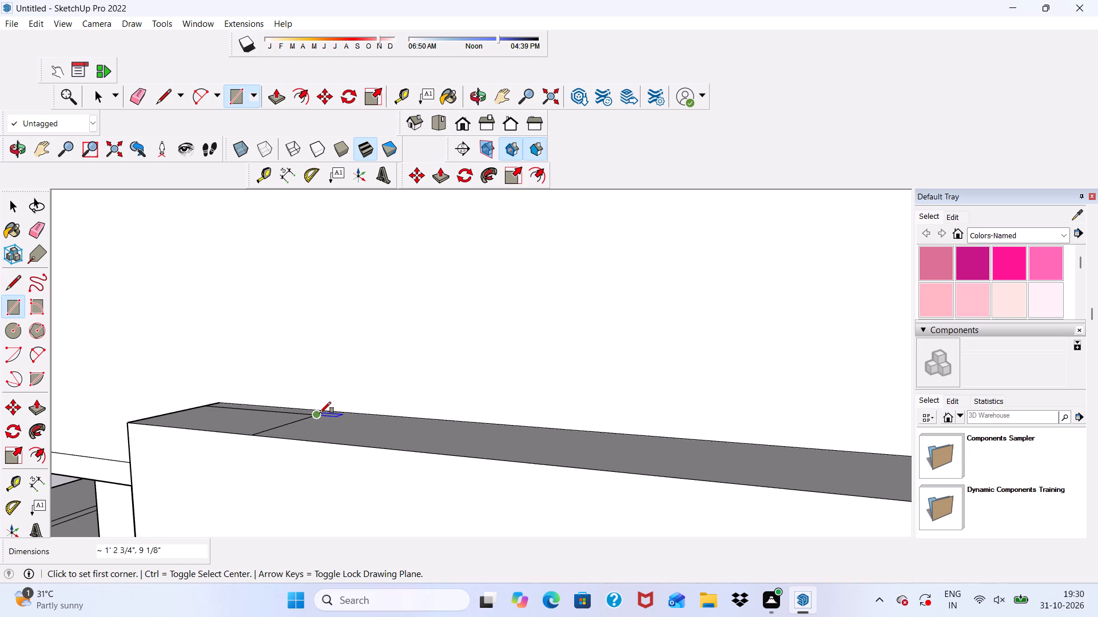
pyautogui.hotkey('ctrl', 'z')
# Draw a rectangle across the full width of the bottom band's top face, starting at its outer corner on the side wall.
pyautogui.scroll(7, 104, 420)
pyautogui.click(146, 423)
pyautogui.scroll(-4, 279, 375)
pyautogui.scroll(3, 475, 375)
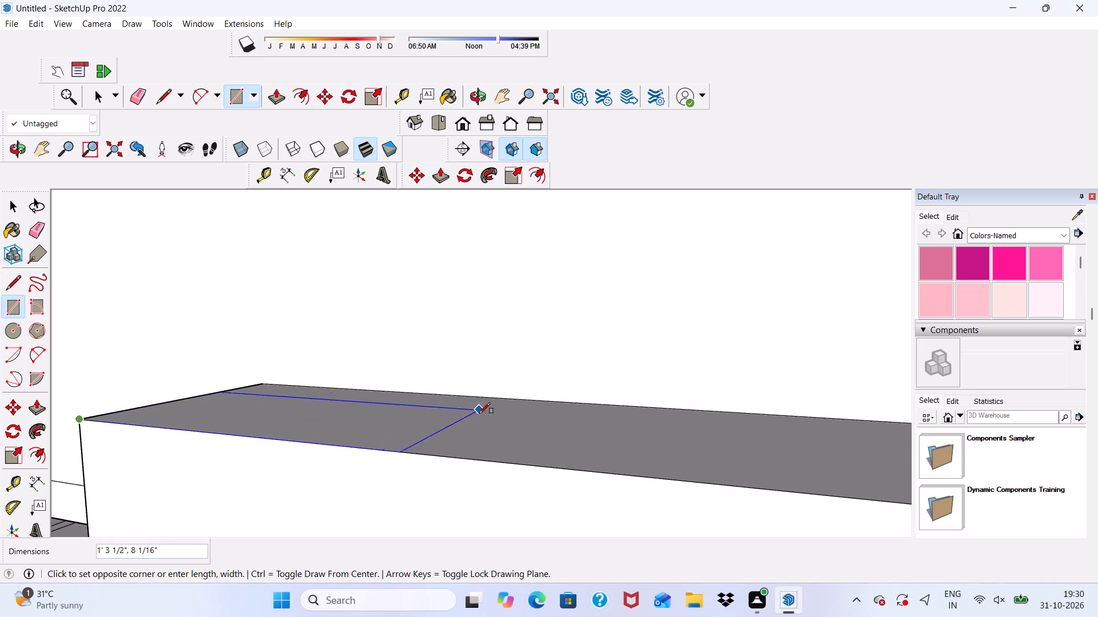
pyautogui.click(475, 398)
pyautogui.scroll(-5, 371, 366)
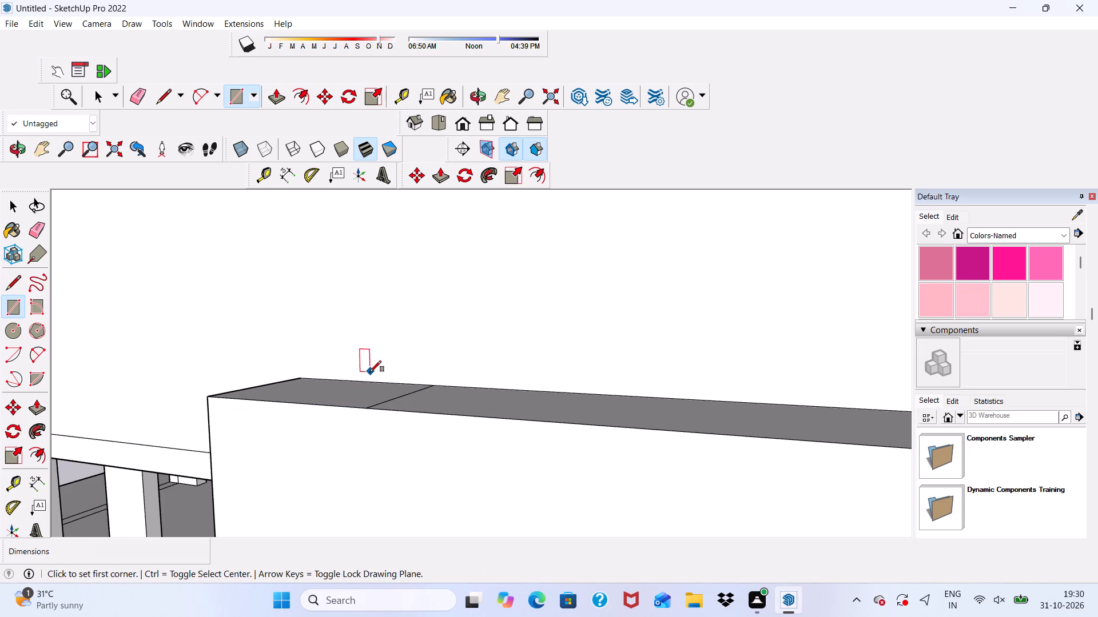
# Push/Pull the rectangle at the band's end up about 19' 9 1/2" into a vertical post, level with the upper framed balcony slab.
pyautogui.press('space')
pyautogui.scroll(1, 369, 372)
pyautogui.click(349, 395)
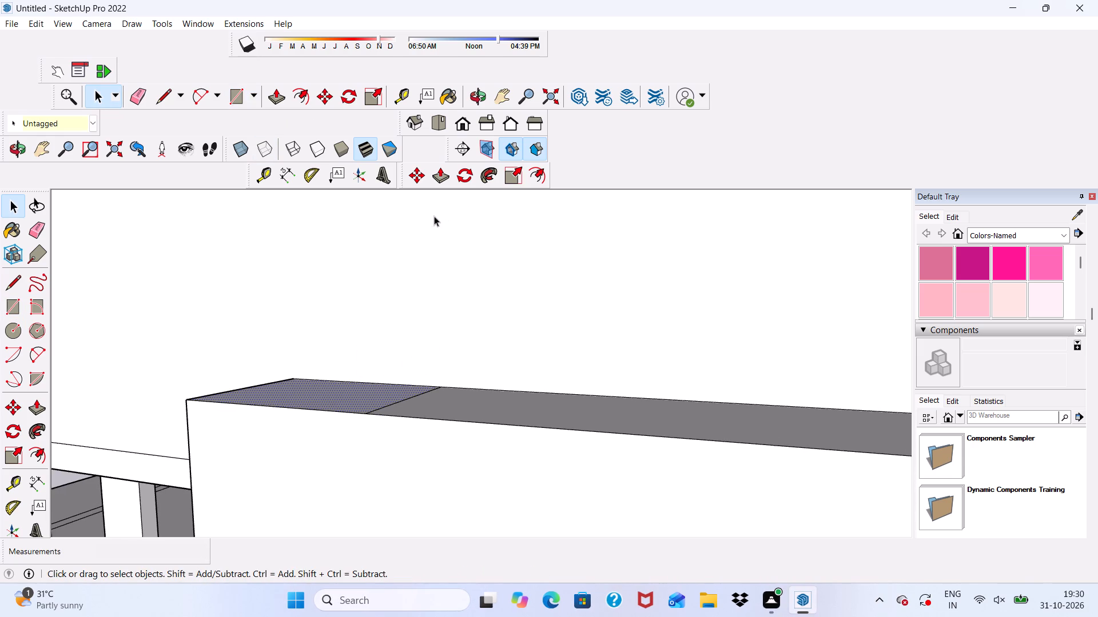
pyautogui.click(439, 175)
pyautogui.click(330, 392)
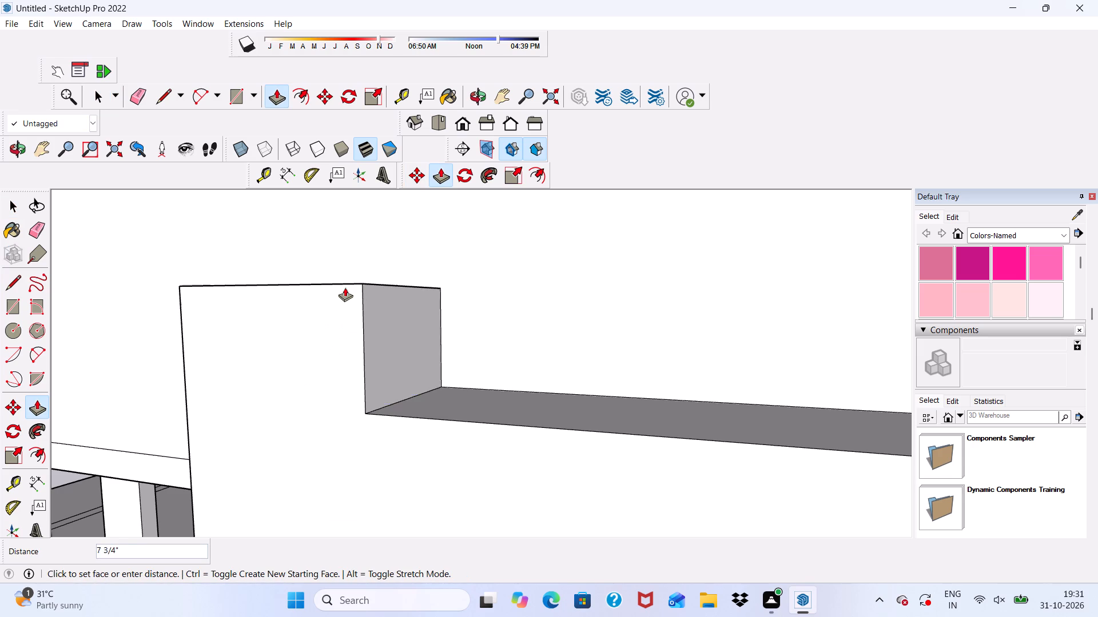
pyautogui.scroll(-20, 345, 287)
pyautogui.scroll(-17, 345, 287)
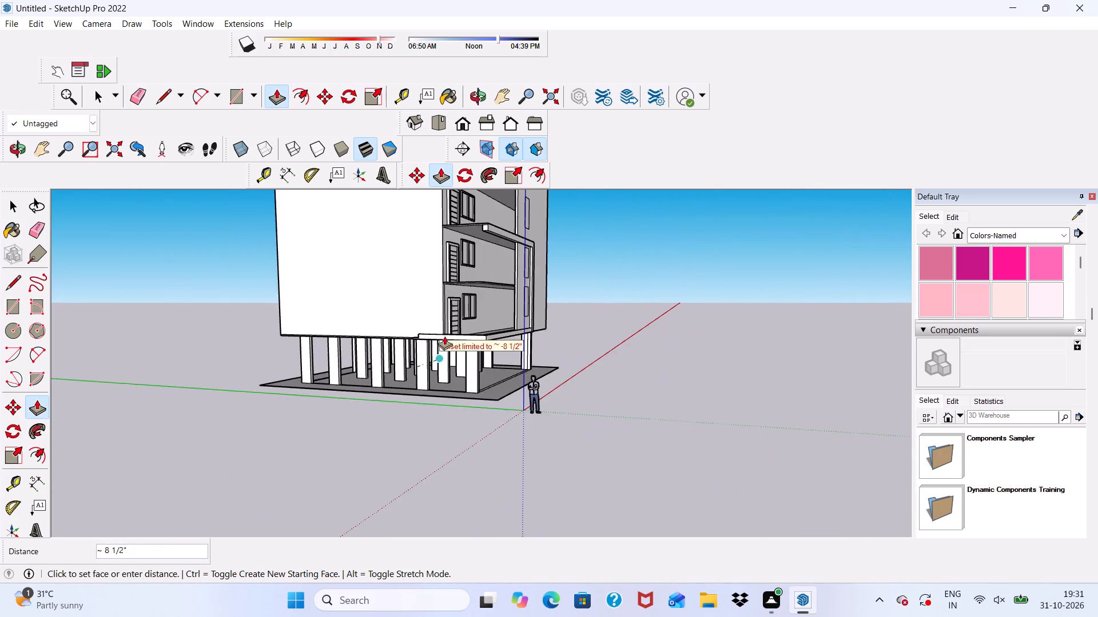
pyautogui.scroll(-6, 444, 336)
pyautogui.scroll(6, 447, 251)
pyautogui.scroll(3, 514, 261)
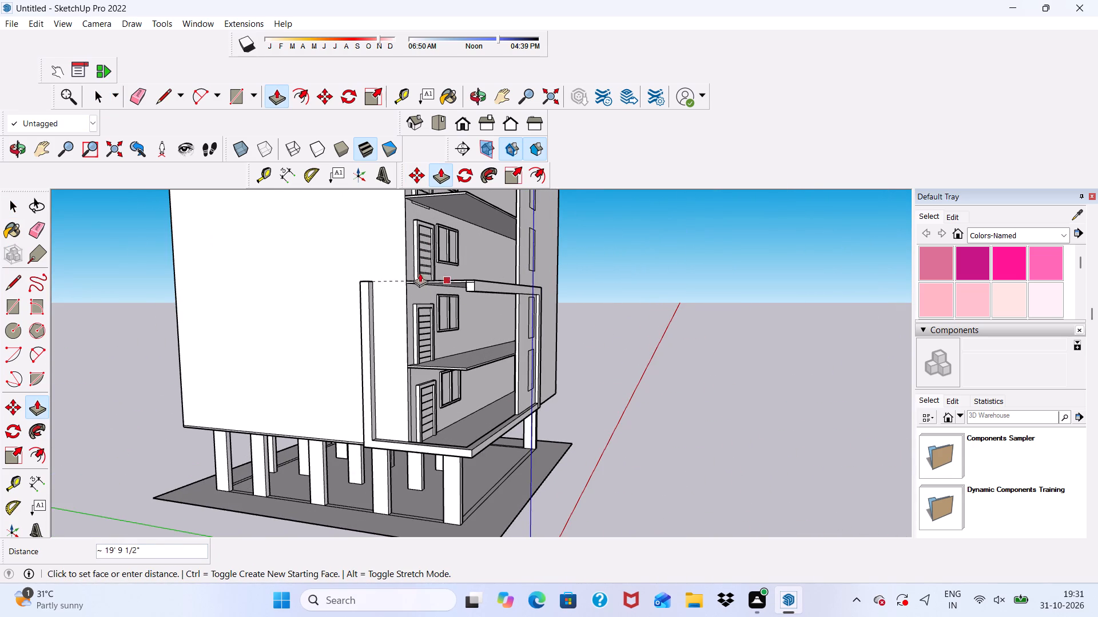
pyautogui.scroll(3, 391, 271)
pyautogui.scroll(-3, 387, 259)
pyautogui.scroll(3, 403, 277)
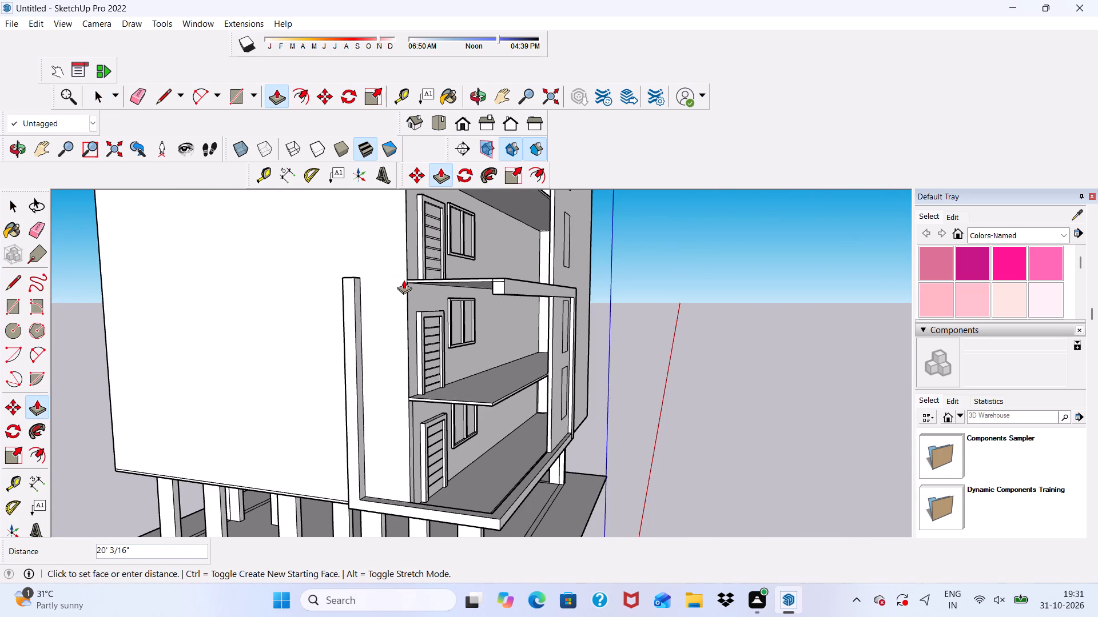
pyautogui.click(406, 279)
pyautogui.scroll(6, 535, 271)
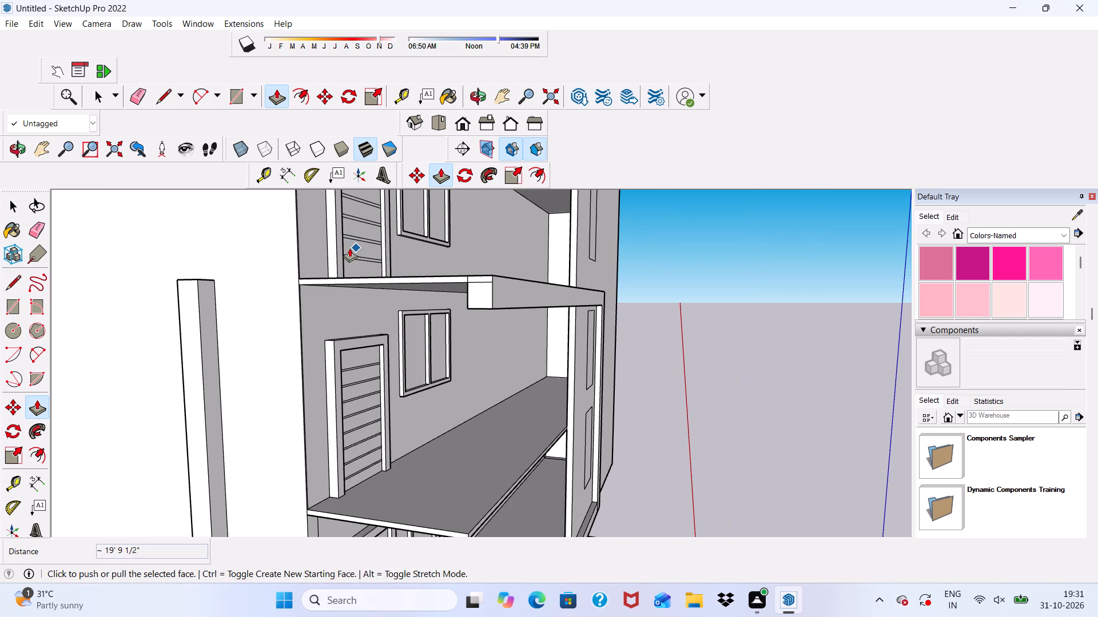
pyautogui.click(349, 247)
pyautogui.press('space')
# Erase the horizontal seam line across the end face of the upper frame beam at the balcony slab corner.
pyautogui.scroll(-3, 351, 243)
pyautogui.moveTo(436, 295); pyautogui.dragTo(352, 278, button='middle')
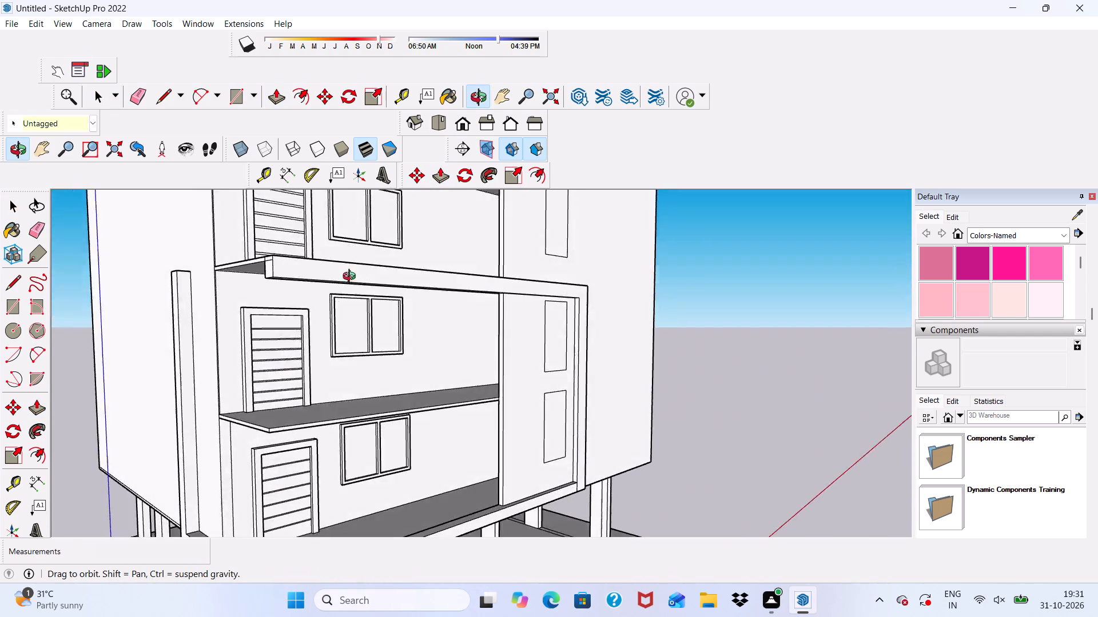
pyautogui.moveTo(352, 278); pyautogui.dragTo(492, 338, button='middle')
pyautogui.scroll(6, 553, 388)
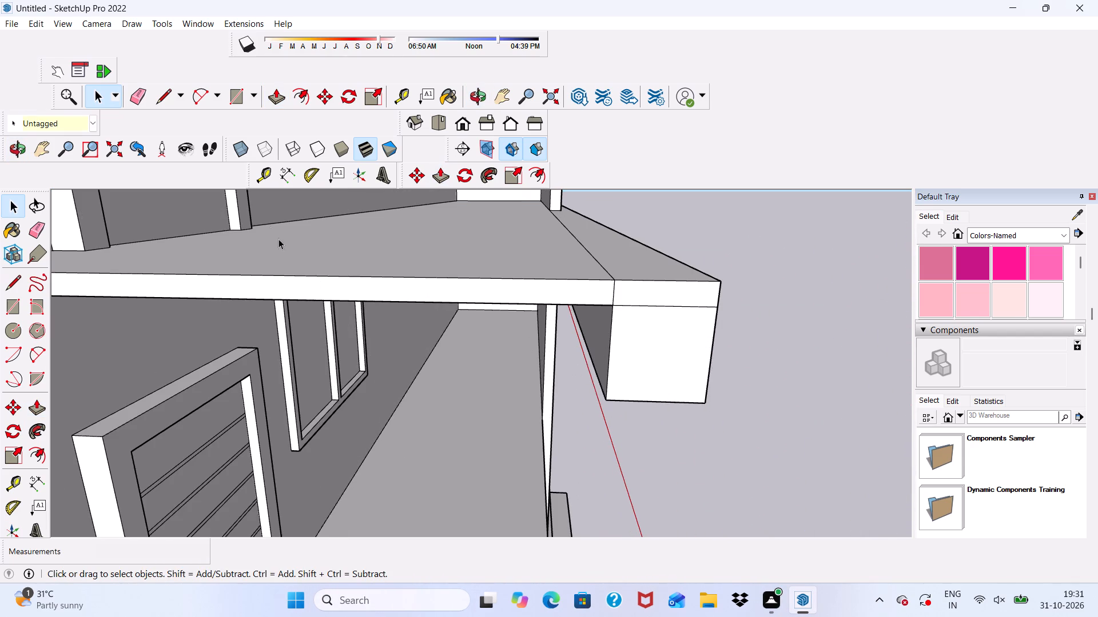
pyautogui.click(141, 96)
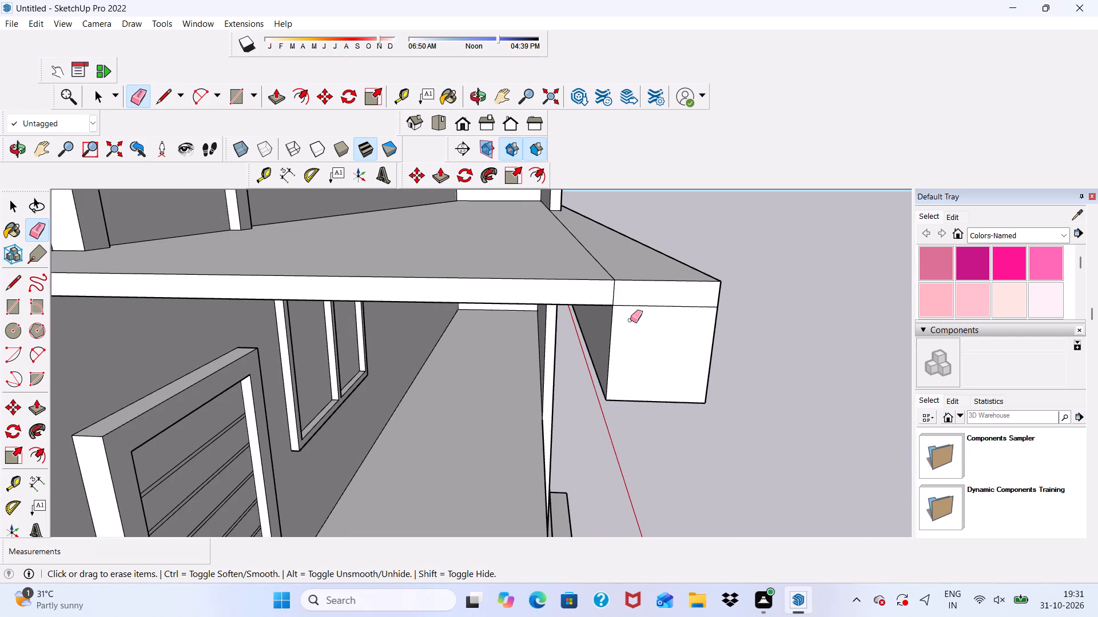
pyautogui.moveTo(654, 306); pyautogui.dragTo(658, 323)
# Push/Pull the end face of the upper frame beam outward 11 1/4", aligning it with the bottom band's outer corner.
pyautogui.scroll(-1, 662, 334)
pyautogui.moveTo(662, 334); pyautogui.dragTo(304, 186, button='middle')
pyautogui.scroll(-4, 305, 198)
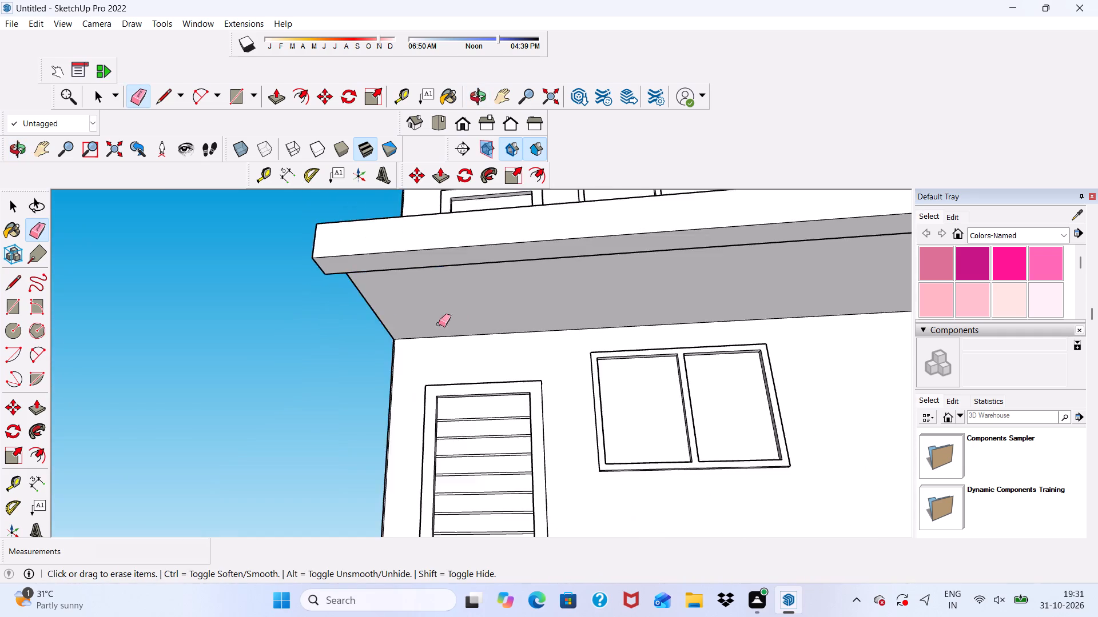
pyautogui.scroll(-10, 439, 324)
pyautogui.moveTo(500, 314); pyautogui.dragTo(515, 342, button='middle')
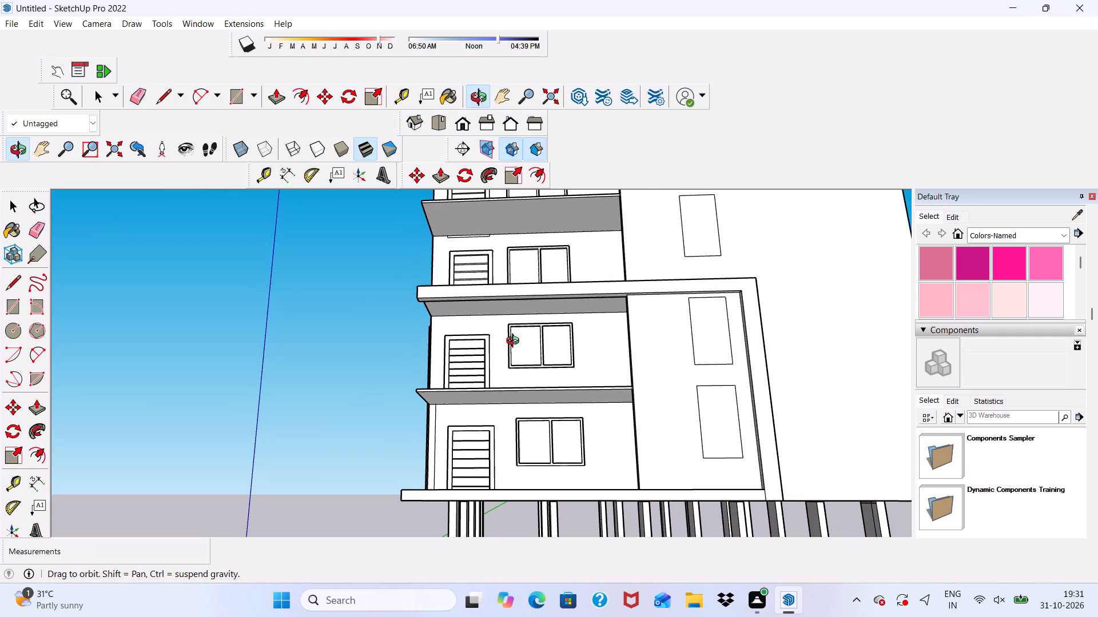
pyautogui.moveTo(515, 342); pyautogui.dragTo(763, 336, button='middle')
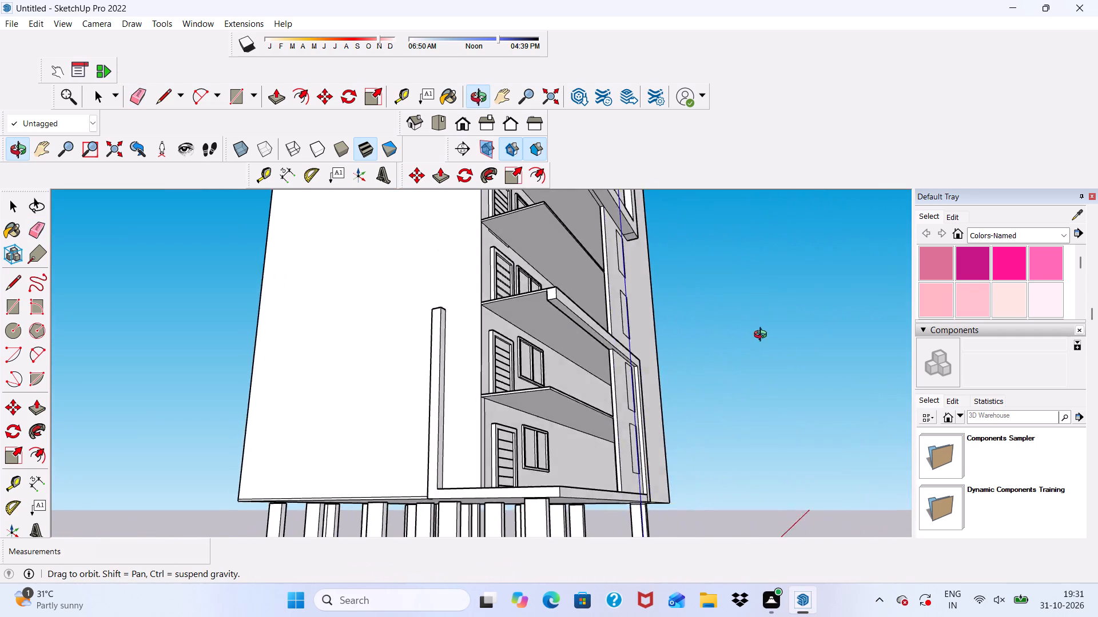
pyautogui.moveTo(763, 336); pyautogui.dragTo(846, 367, button='middle')
pyautogui.moveTo(420, 277); pyautogui.dragTo(397, 267)
pyautogui.press('space')
pyautogui.scroll(7, 557, 318)
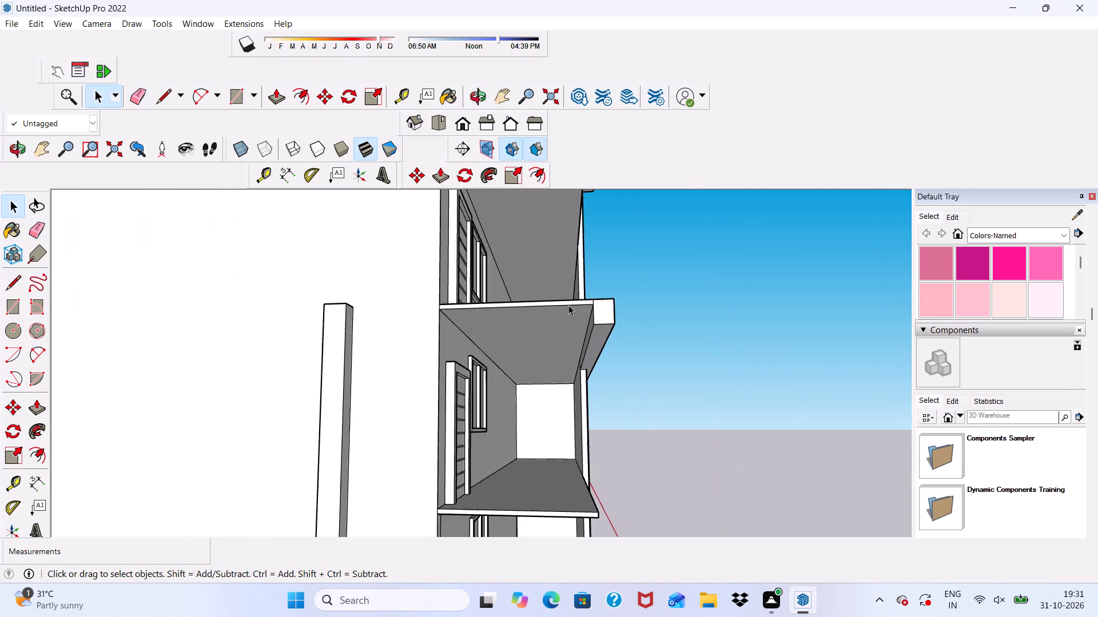
pyautogui.scroll(5, 568, 305)
pyautogui.click(612, 303)
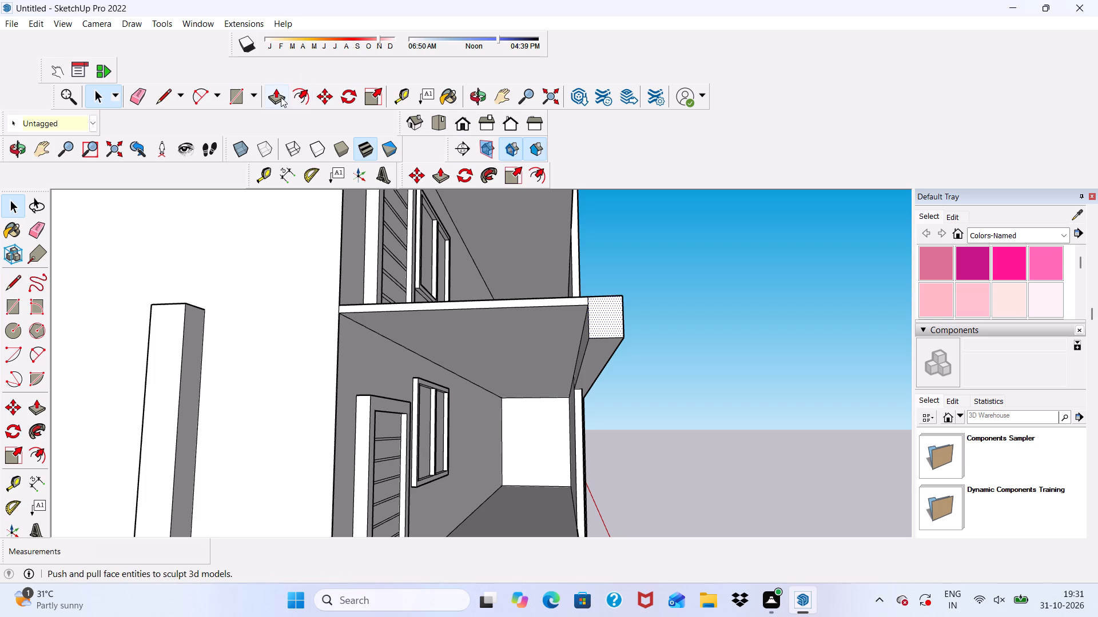
pyautogui.click(281, 97)
pyautogui.click(606, 310)
pyautogui.scroll(-18, 600, 210)
pyautogui.scroll(5, 592, 405)
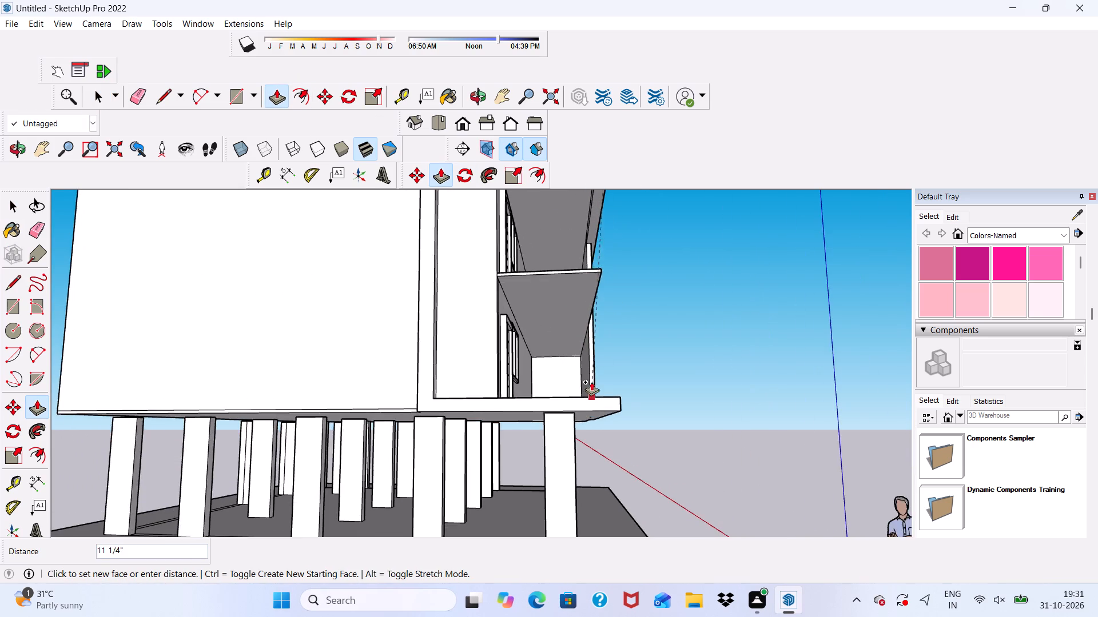
pyautogui.moveTo(610, 363); pyautogui.dragTo(616, 420, button='middle')
pyautogui.scroll(-1, 616, 420)
pyautogui.scroll(9, 607, 455)
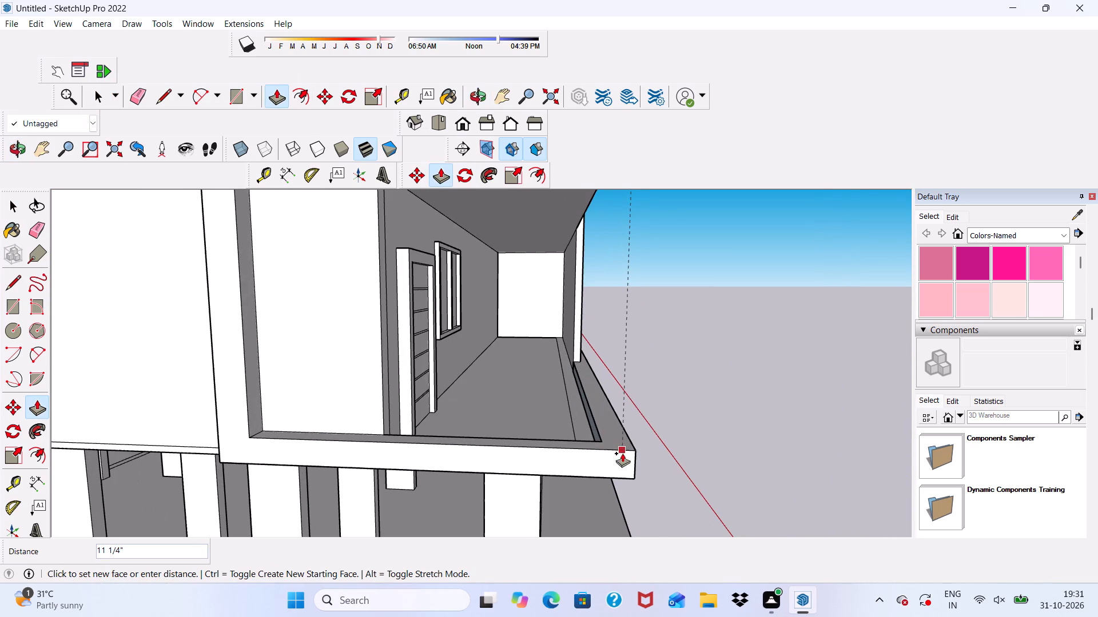
pyautogui.click(622, 454)
# Erase the horizontal seam line across the inner side face of the extended upper frame beam end.
pyautogui.scroll(5, 604, 437)
pyautogui.scroll(-1, 598, 429)
pyautogui.moveTo(598, 430); pyautogui.dragTo(709, 419, button='middle')
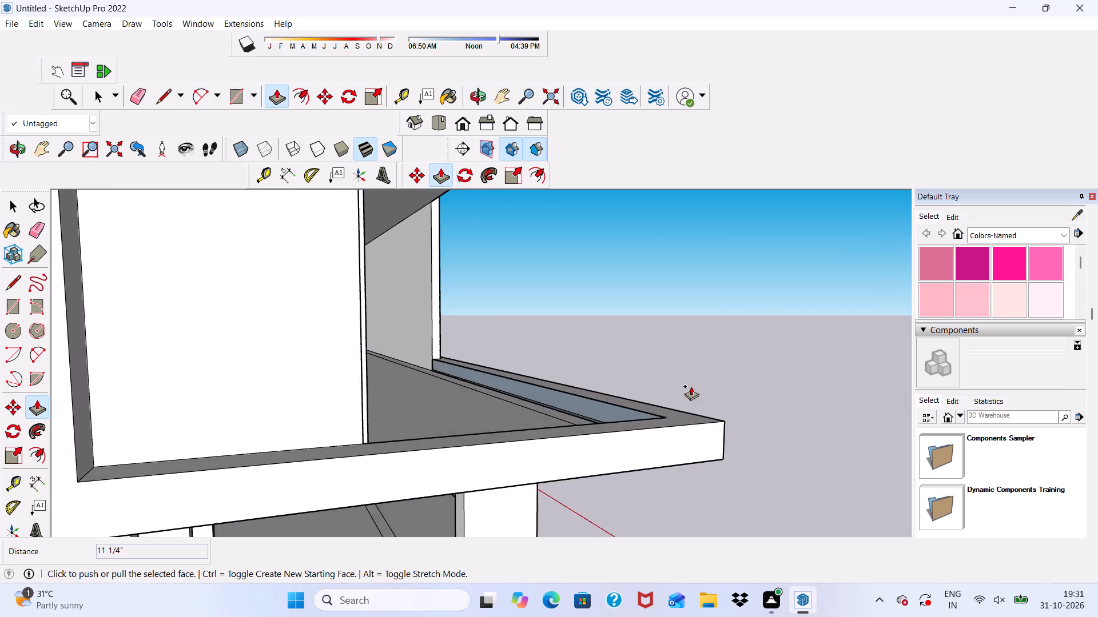
pyautogui.scroll(-15, 655, 402)
pyautogui.scroll(11, 626, 241)
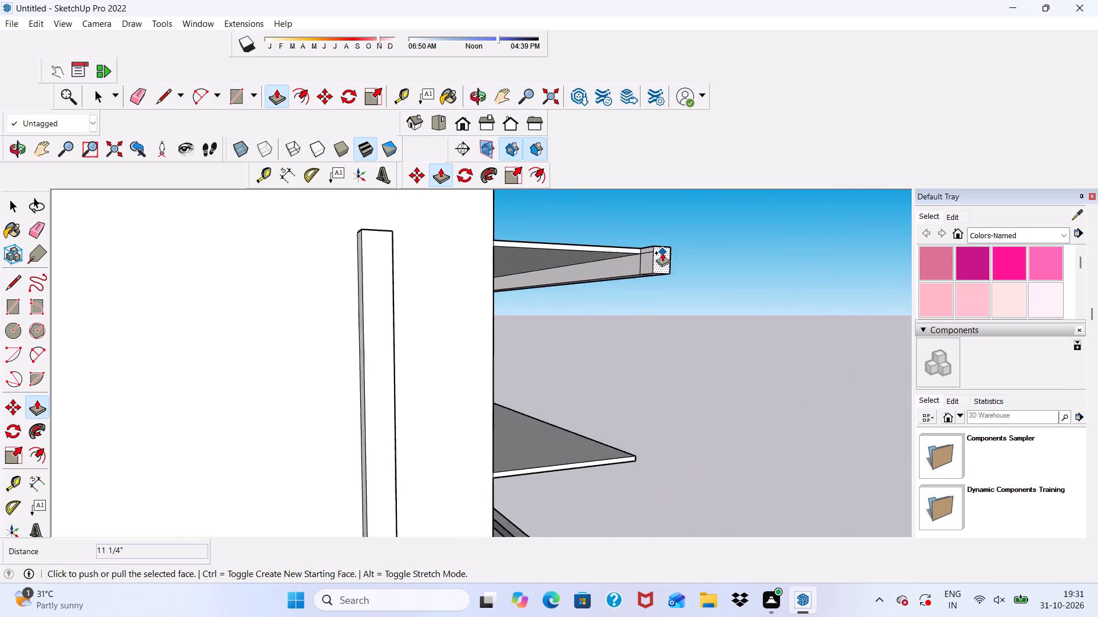
pyautogui.scroll(11, 662, 253)
pyautogui.click(133, 85)
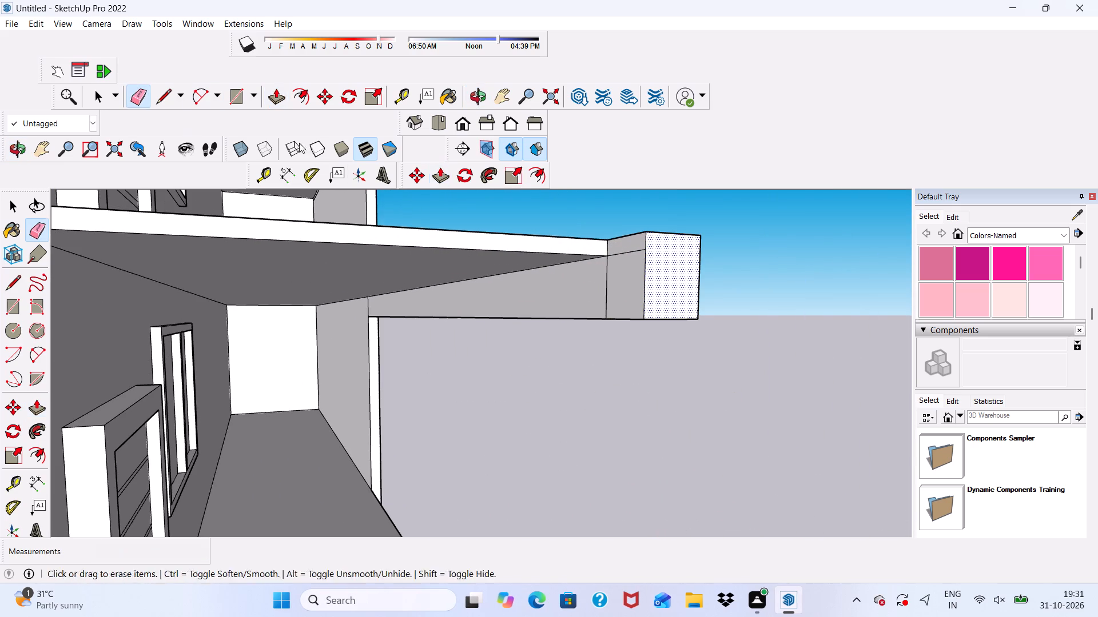
pyautogui.moveTo(629, 247); pyautogui.dragTo(631, 260)
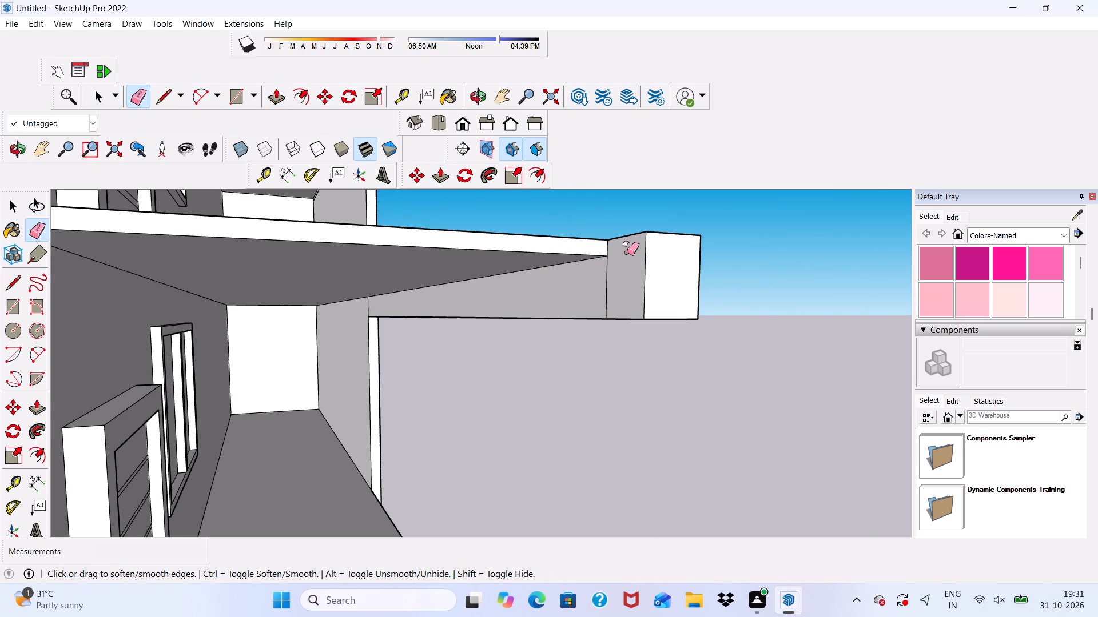
# Push/Pull the inner side face of the extended beam end along the side wall about 12' 3 5/8" to the vertical post.
pyautogui.scroll(1, 631, 261)
pyautogui.press('space')
pyautogui.click(630, 259)
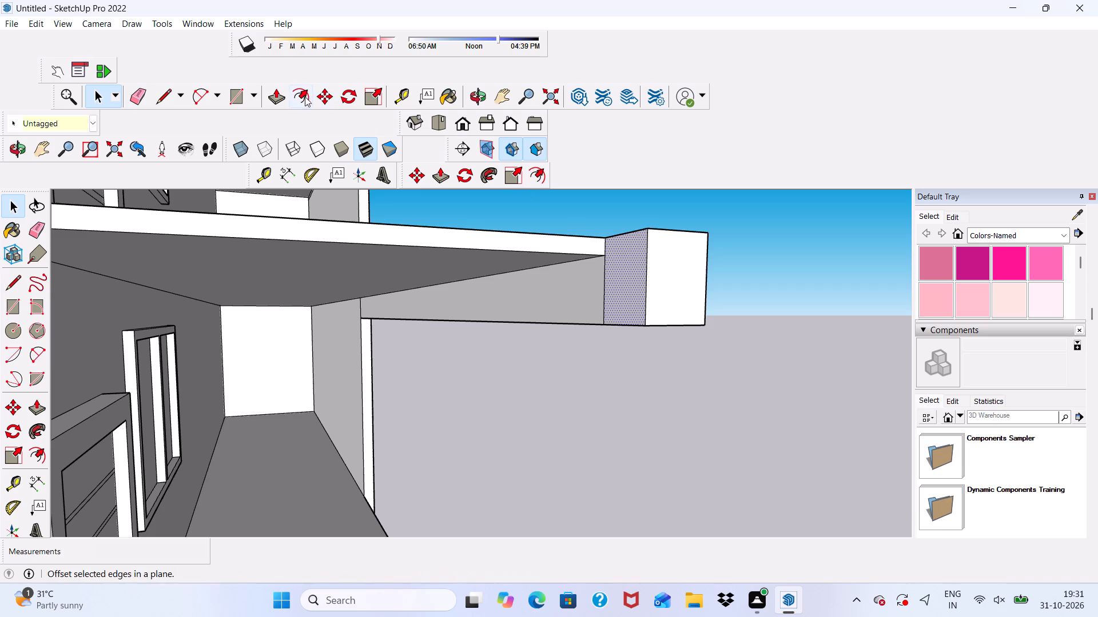
pyautogui.click(272, 96)
pyautogui.click(637, 290)
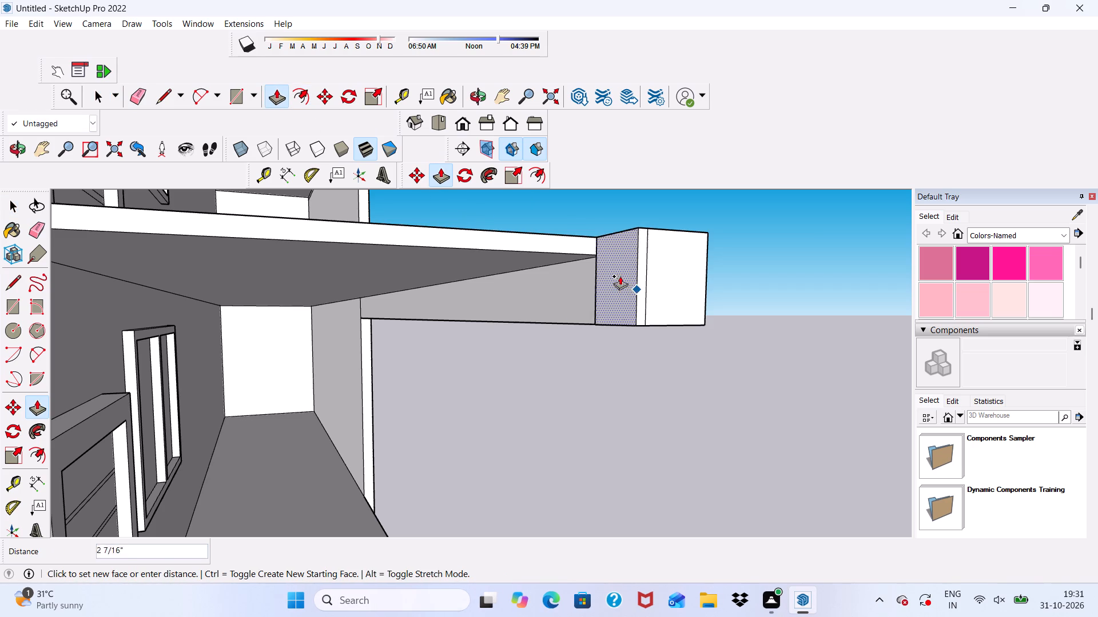
pyautogui.scroll(-19, 356, 201)
pyautogui.scroll(-4, 291, 205)
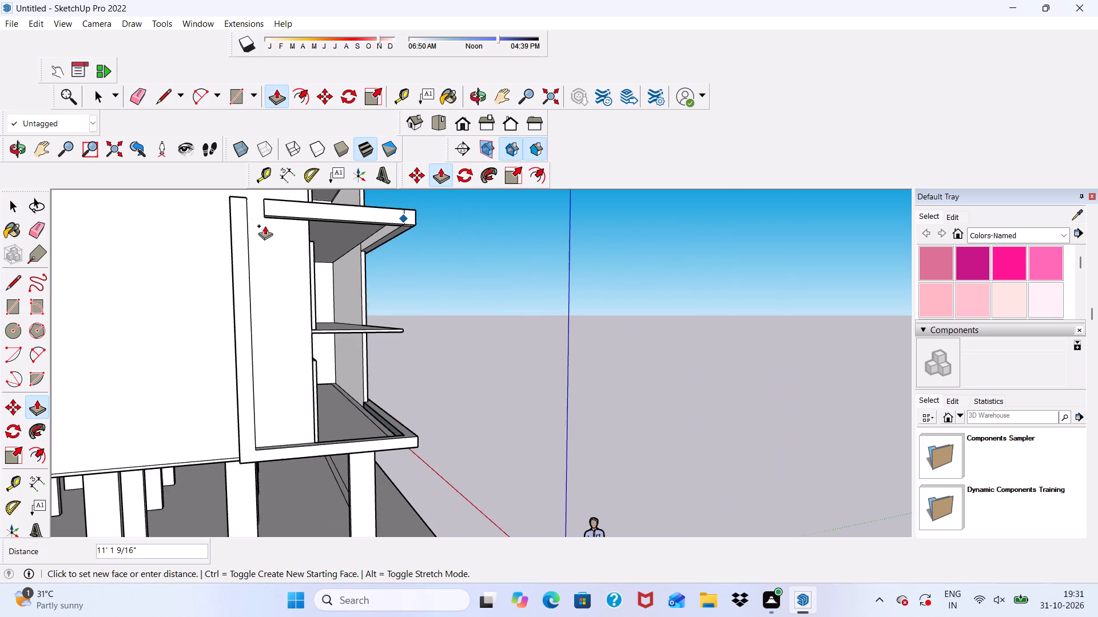
pyautogui.scroll(-2, 264, 215)
pyautogui.scroll(14, 245, 202)
pyautogui.scroll(-1, 241, 198)
pyautogui.scroll(7, 272, 238)
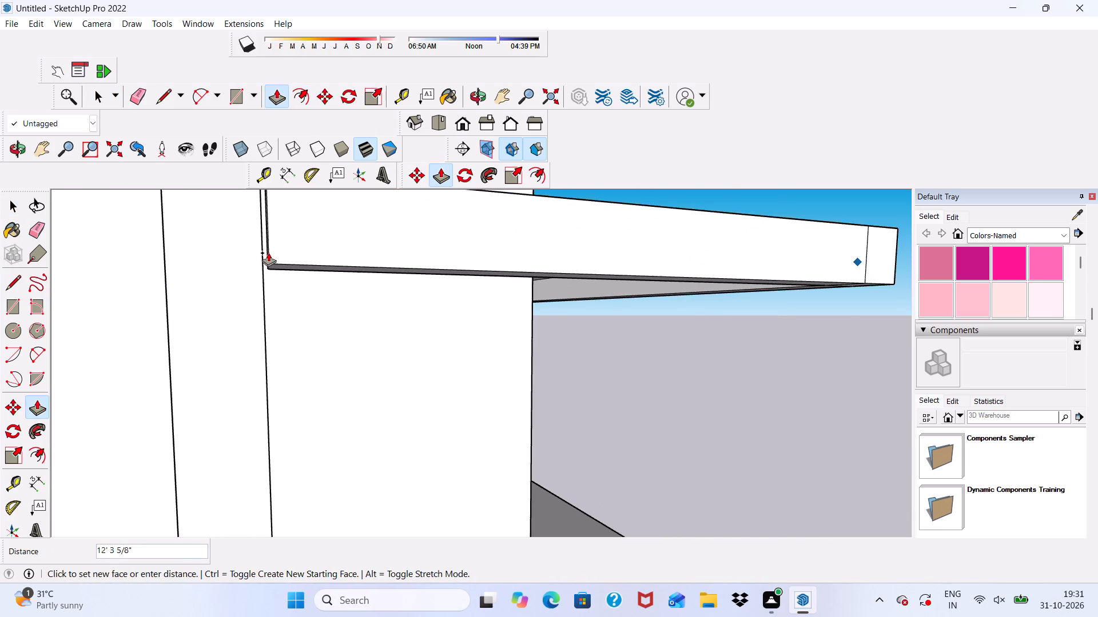
pyautogui.click(265, 267)
# Erase the seam lines on the front and top faces where the new beam meets the vertical post.
pyautogui.scroll(-9, 259, 271)
pyautogui.moveTo(273, 309); pyautogui.dragTo(198, 389, button='middle')
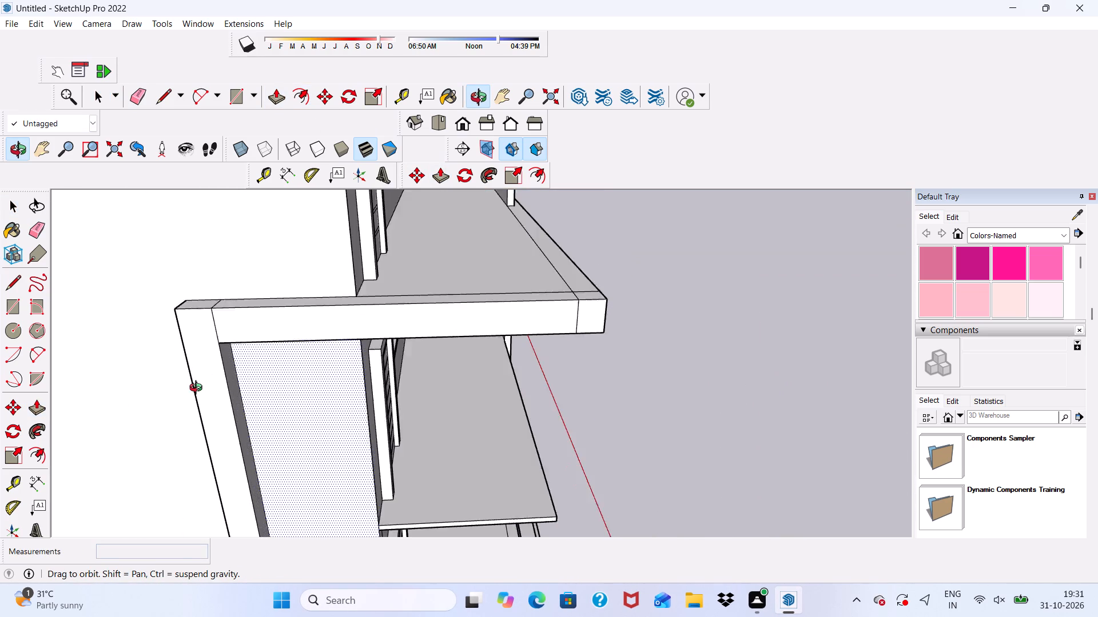
pyautogui.moveTo(198, 389); pyautogui.dragTo(174, 393, button='middle')
pyautogui.click(144, 91)
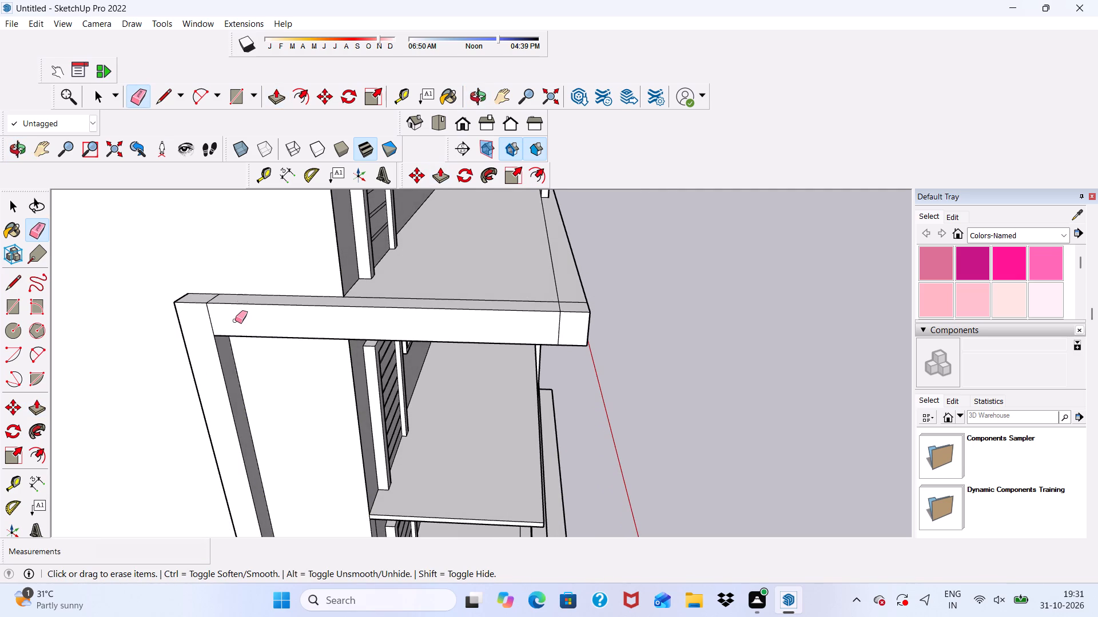
pyautogui.scroll(5, 235, 320)
pyautogui.moveTo(217, 314); pyautogui.dragTo(203, 316)
pyautogui.click(202, 316)
pyautogui.scroll(4, 188, 262)
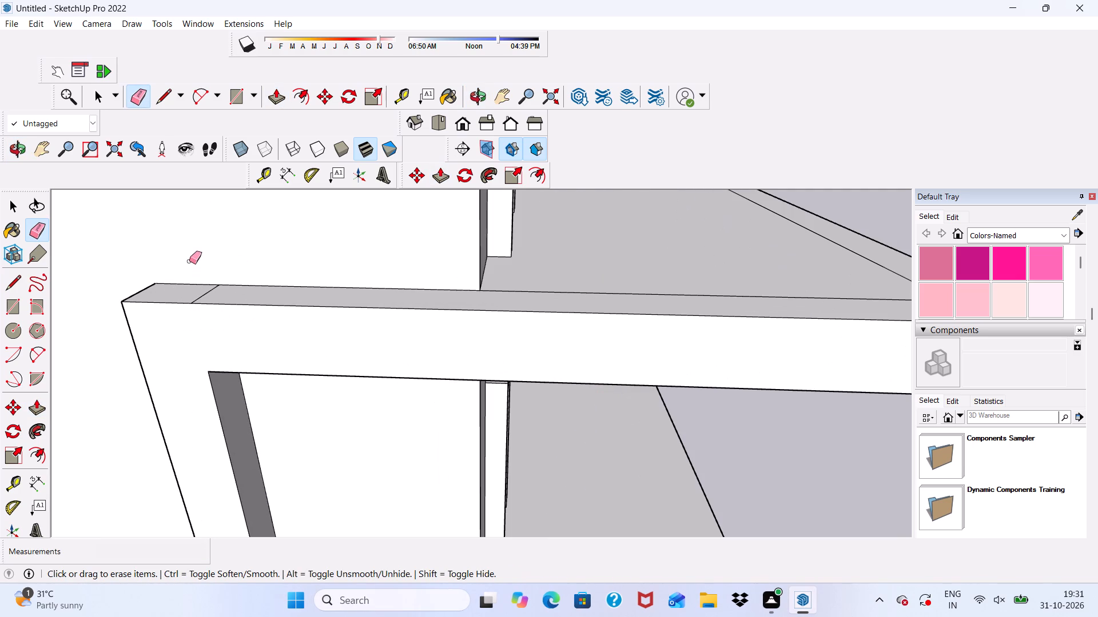
pyautogui.click(202, 298)
pyautogui.moveTo(200, 300); pyautogui.dragTo(222, 328)
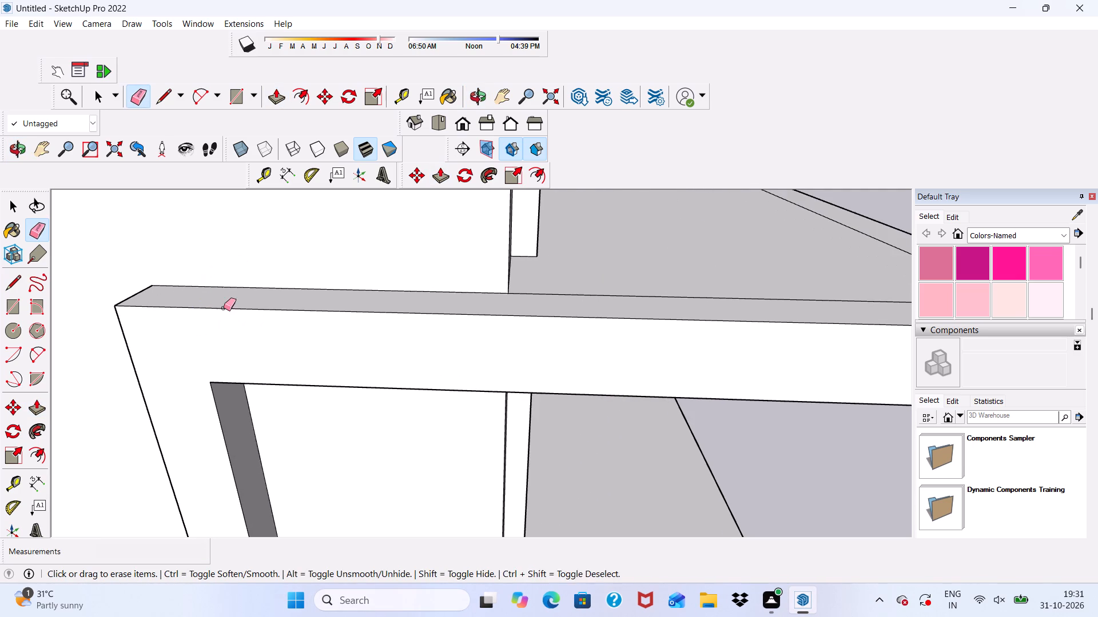
# Erase the leftover seam lines on the front face and underside at the beam's outer balcony corner.
pyautogui.scroll(-6, 220, 307)
pyautogui.moveTo(216, 312); pyautogui.dragTo(197, 145, button='middle')
pyautogui.scroll(1, 206, 197)
pyautogui.scroll(-6, 193, 225)
pyautogui.scroll(3, 581, 278)
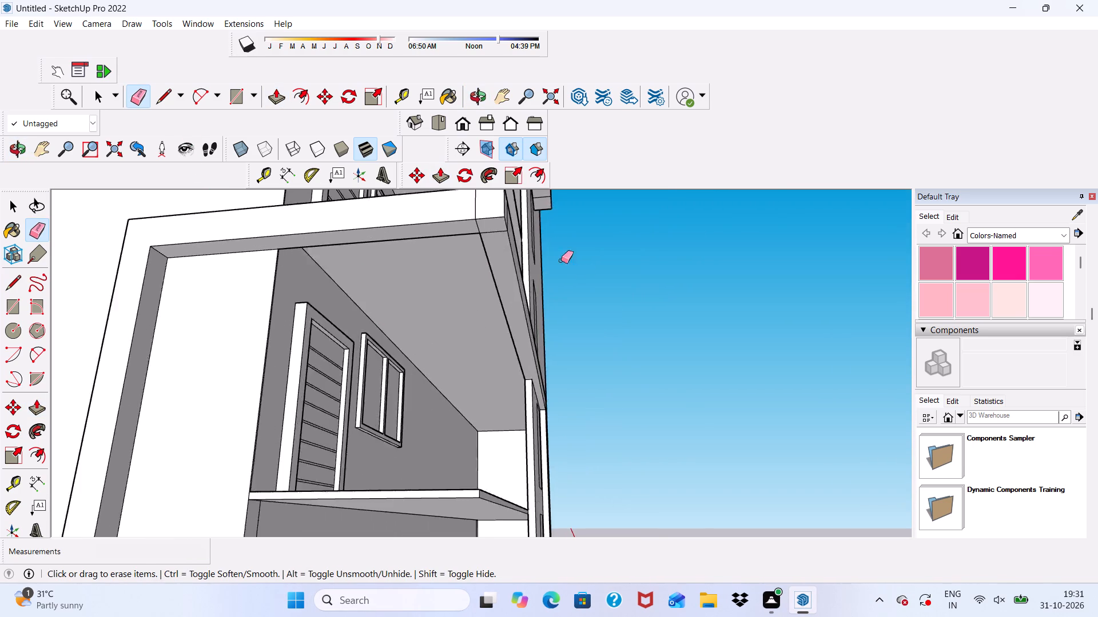
pyautogui.scroll(2, 561, 261)
pyautogui.scroll(-10, 459, 186)
pyautogui.scroll(4, 347, 199)
pyautogui.scroll(-11, 347, 198)
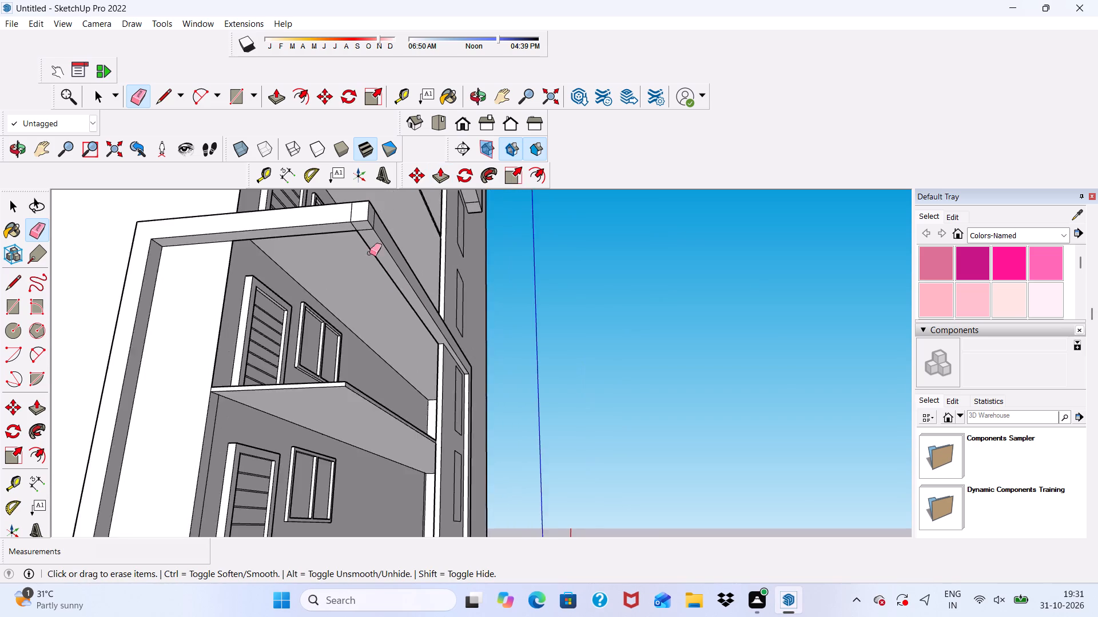
pyautogui.scroll(8, 364, 234)
pyautogui.moveTo(341, 192); pyautogui.dragTo(344, 212)
pyautogui.click(346, 224)
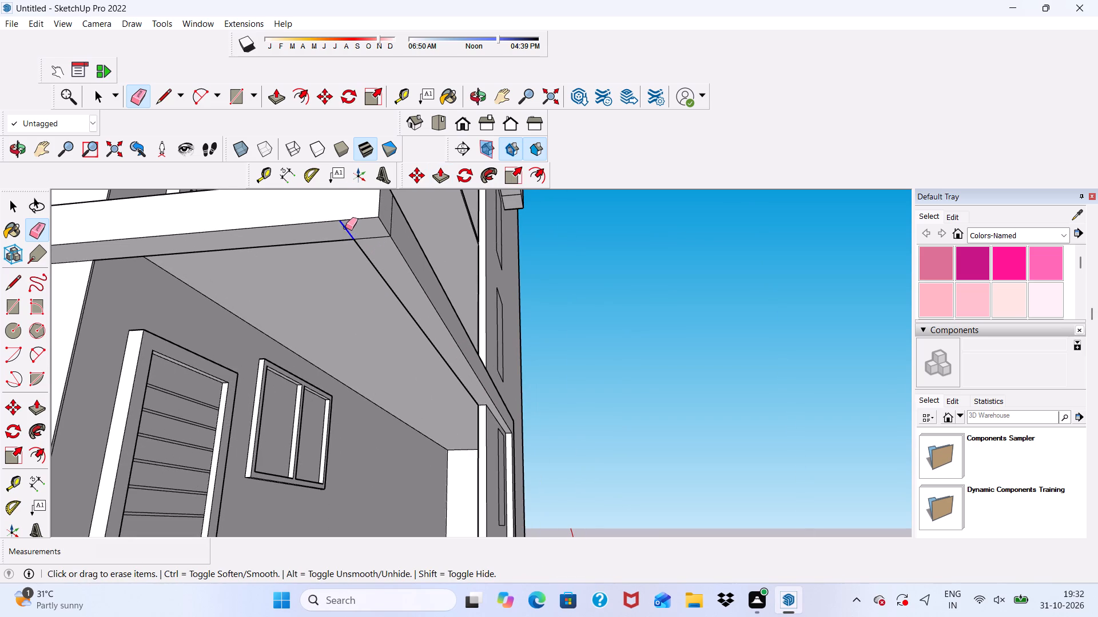
pyautogui.moveTo(355, 231); pyautogui.dragTo(376, 244)
pyautogui.moveTo(385, 218); pyautogui.dragTo(392, 220)
pyautogui.moveTo(396, 220); pyautogui.dragTo(300, 441, button='middle')
pyautogui.scroll(4, 250, 354)
pyautogui.scroll(-4, 249, 346)
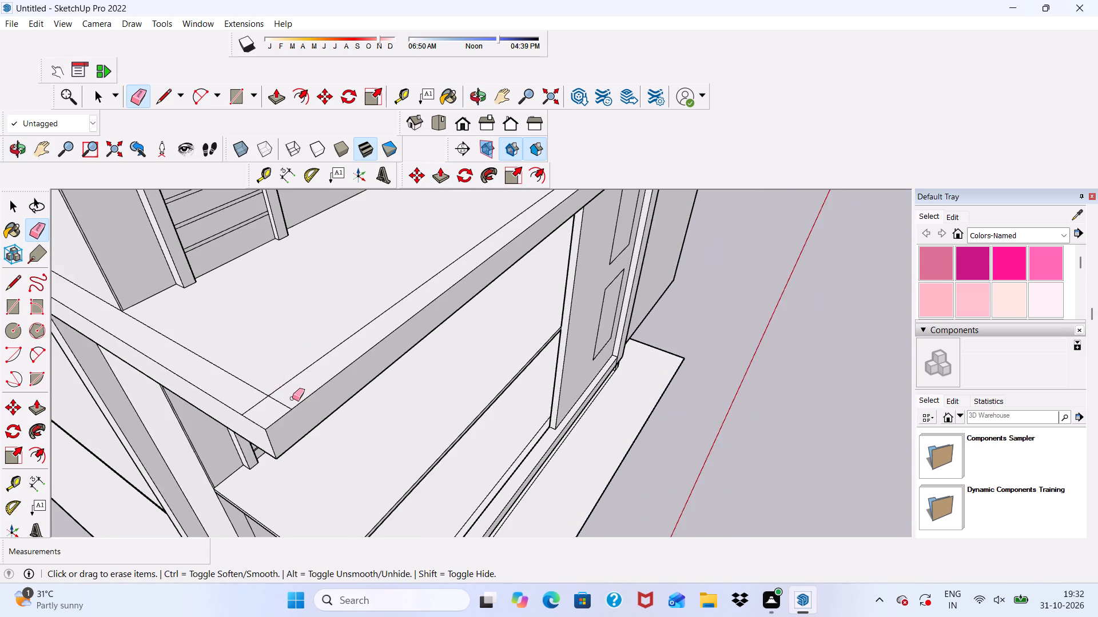
# Examine the completed lower wraparound frame against the upper frame and the rest of the façade.
pyautogui.scroll(-3, 292, 398)
pyautogui.moveTo(292, 391); pyautogui.dragTo(153, 205, button='middle')
pyautogui.scroll(1, 153, 205)
pyautogui.scroll(-3, 252, 309)
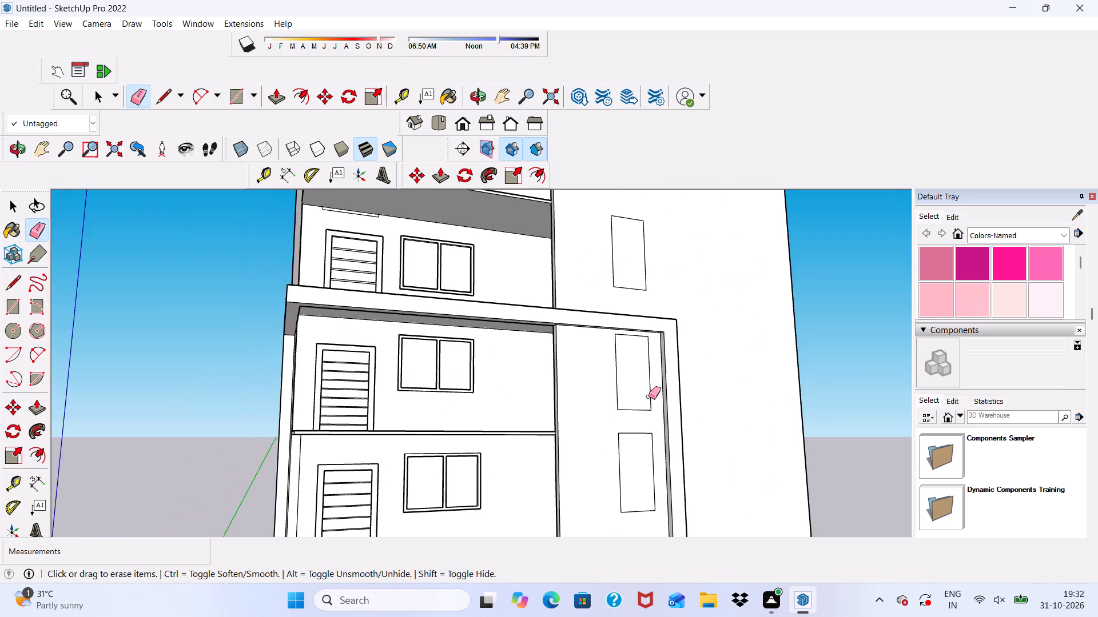
pyautogui.scroll(-4, 649, 396)
pyautogui.moveTo(625, 407); pyautogui.dragTo(522, 450, button='middle')
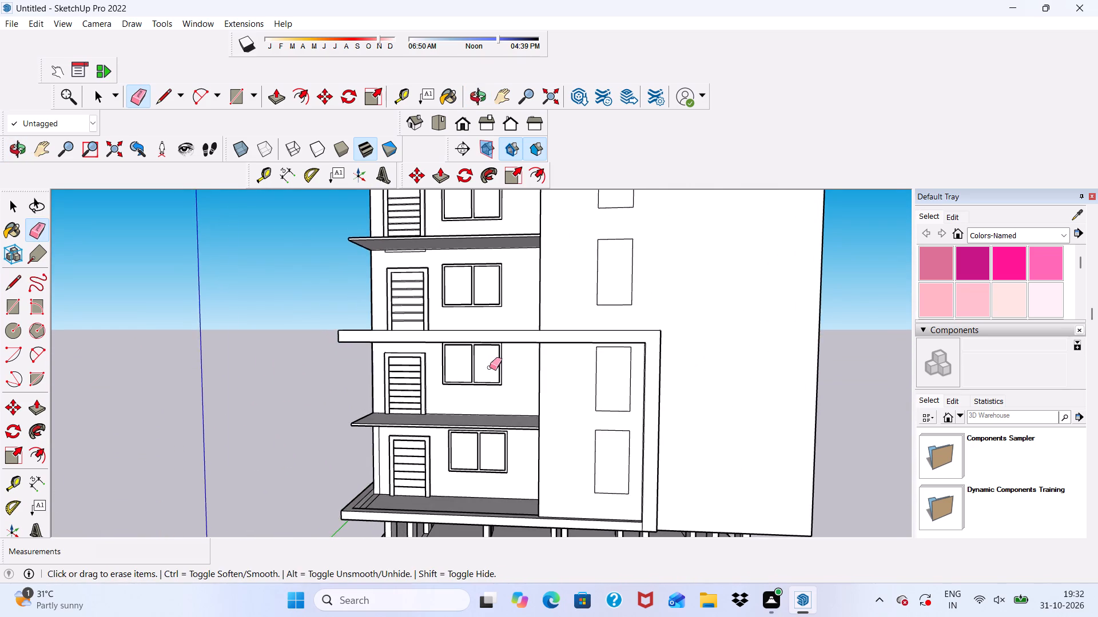
pyautogui.scroll(-4, 490, 367)
pyautogui.moveTo(475, 430); pyautogui.dragTo(491, 450, button='middle')
pyautogui.scroll(-6, 498, 416)
pyautogui.scroll(5, 420, 397)
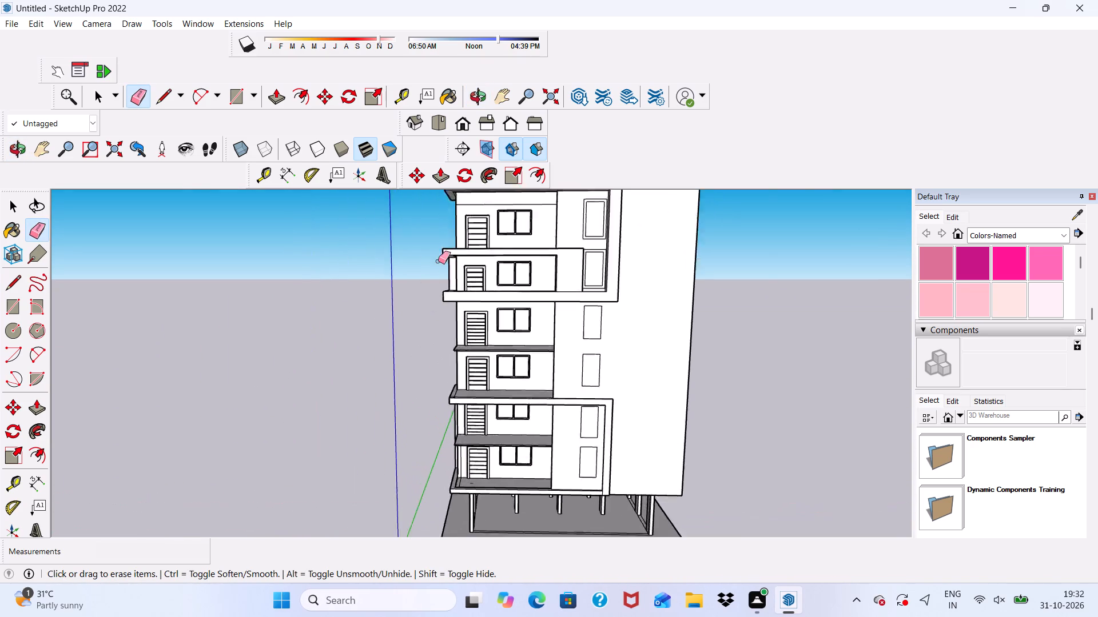
pyautogui.scroll(6, 438, 261)
pyautogui.moveTo(448, 278); pyautogui.dragTo(438, 327, button='middle')
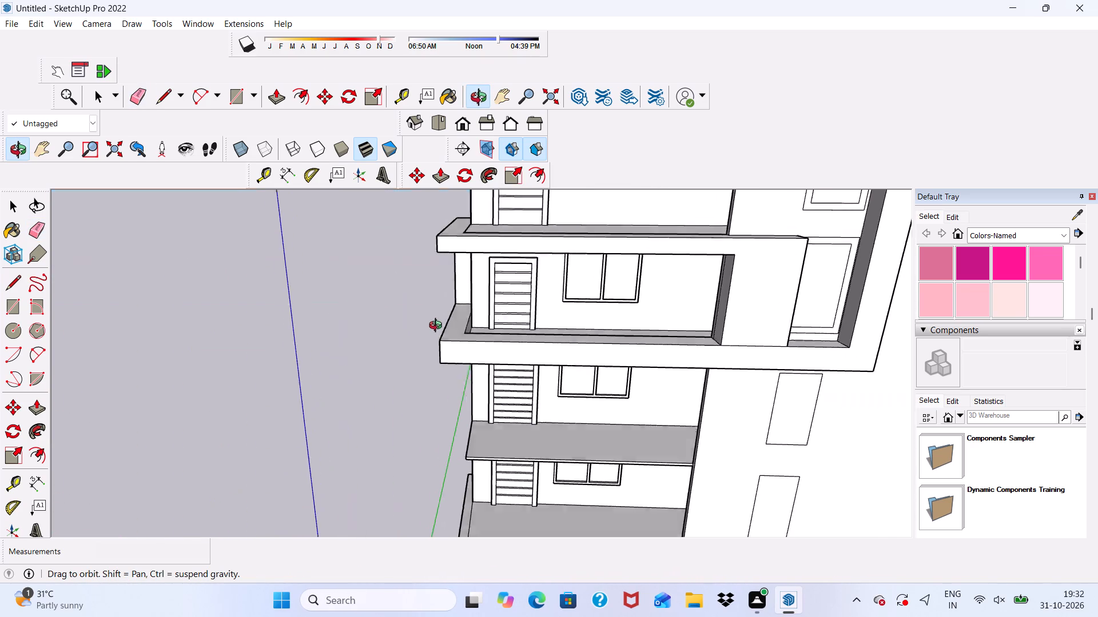
pyautogui.moveTo(438, 327); pyautogui.dragTo(437, 328, button='middle')
pyautogui.scroll(-12, 444, 312)
pyautogui.moveTo(525, 377); pyautogui.dragTo(667, 299, button='middle')
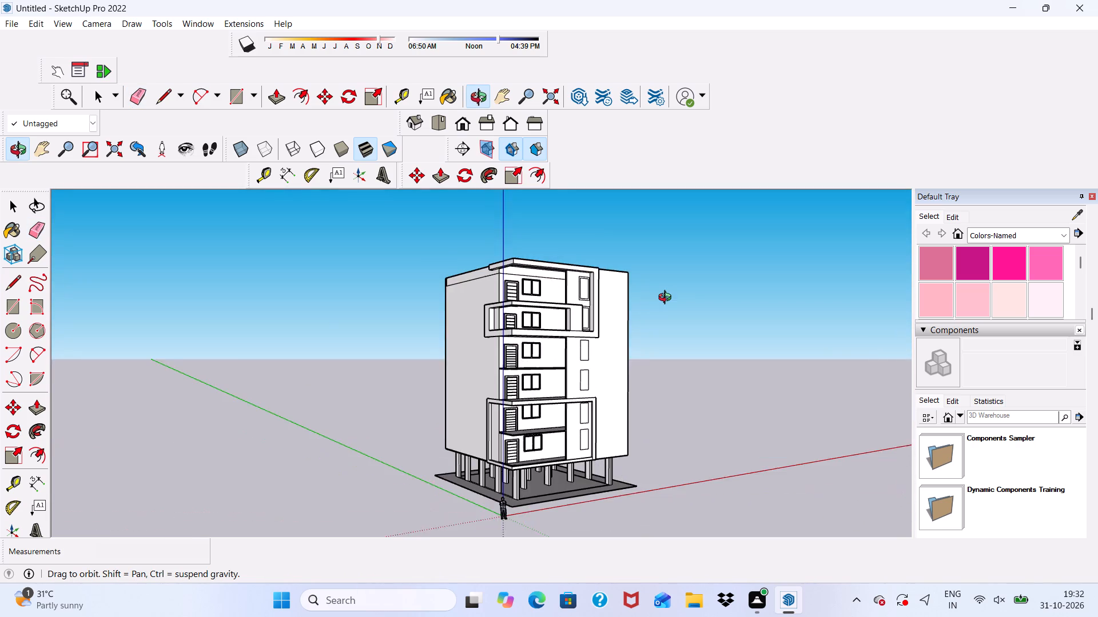
pyautogui.moveTo(667, 299); pyautogui.dragTo(563, 291, button='middle')
pyautogui.scroll(5, 490, 445)
pyautogui.scroll(5, 607, 396)
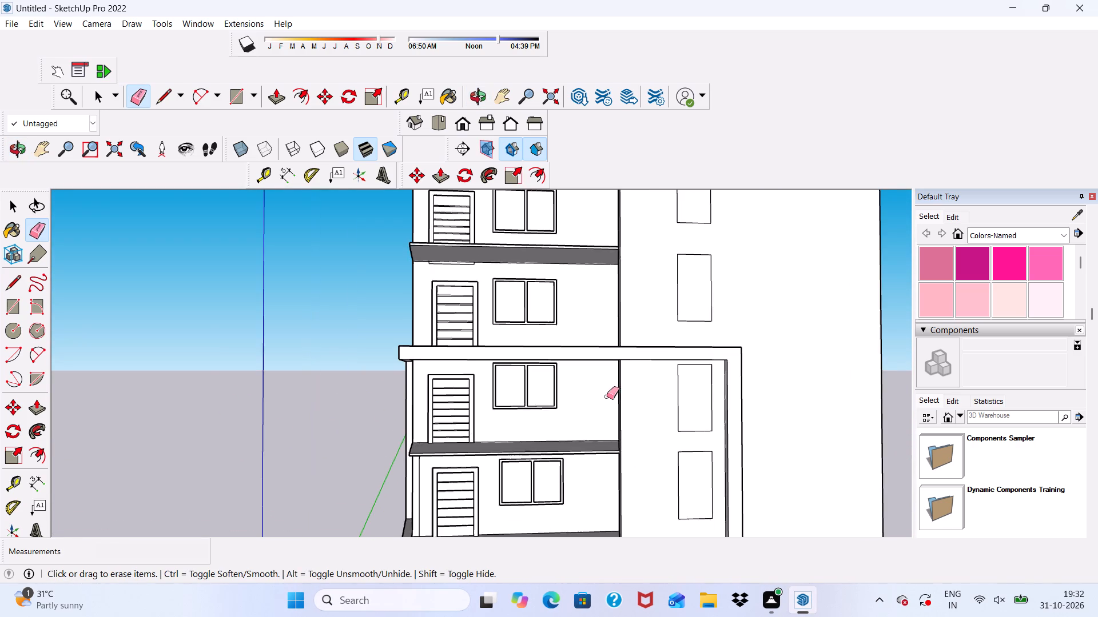
pyautogui.press('space')
pyautogui.scroll(3, 636, 395)
pyautogui.moveTo(636, 395); pyautogui.dragTo(667, 257, button='middle')
pyautogui.scroll(1, 667, 257)
pyautogui.scroll(-1, 667, 259)
pyautogui.scroll(4, 568, 334)
pyautogui.scroll(-2, 563, 323)
pyautogui.moveTo(563, 323); pyautogui.dragTo(495, 584, button='middle')
pyautogui.scroll(4, 451, 466)
pyautogui.moveTo(452, 449); pyautogui.dragTo(487, 301, button='middle')
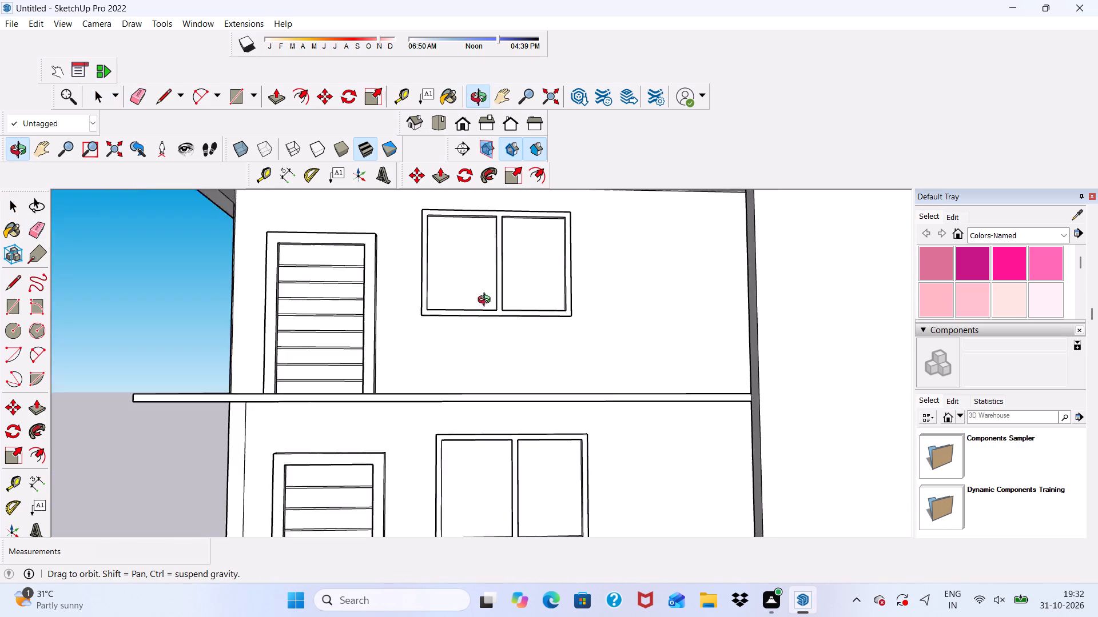
pyautogui.moveTo(487, 301); pyautogui.dragTo(488, 294, button='middle')
pyautogui.scroll(1, 488, 294)
pyautogui.scroll(-7, 488, 294)
pyautogui.scroll(5, 501, 225)
pyautogui.scroll(-10, 501, 219)
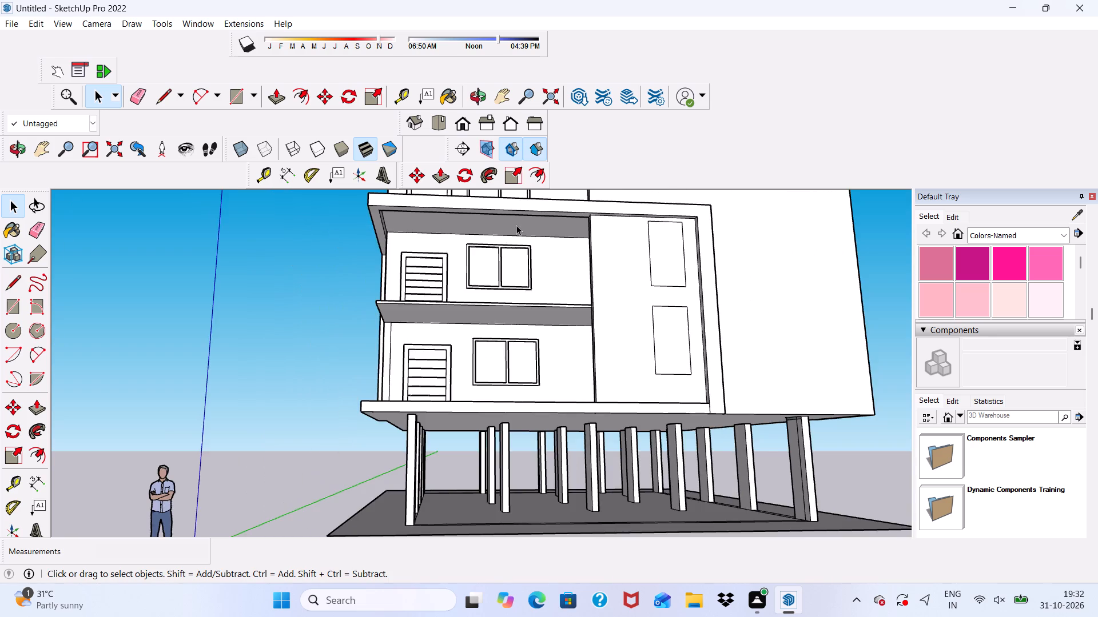
pyautogui.moveTo(516, 225); pyautogui.dragTo(508, 369, button='middle')
pyautogui.scroll(4, 556, 495)
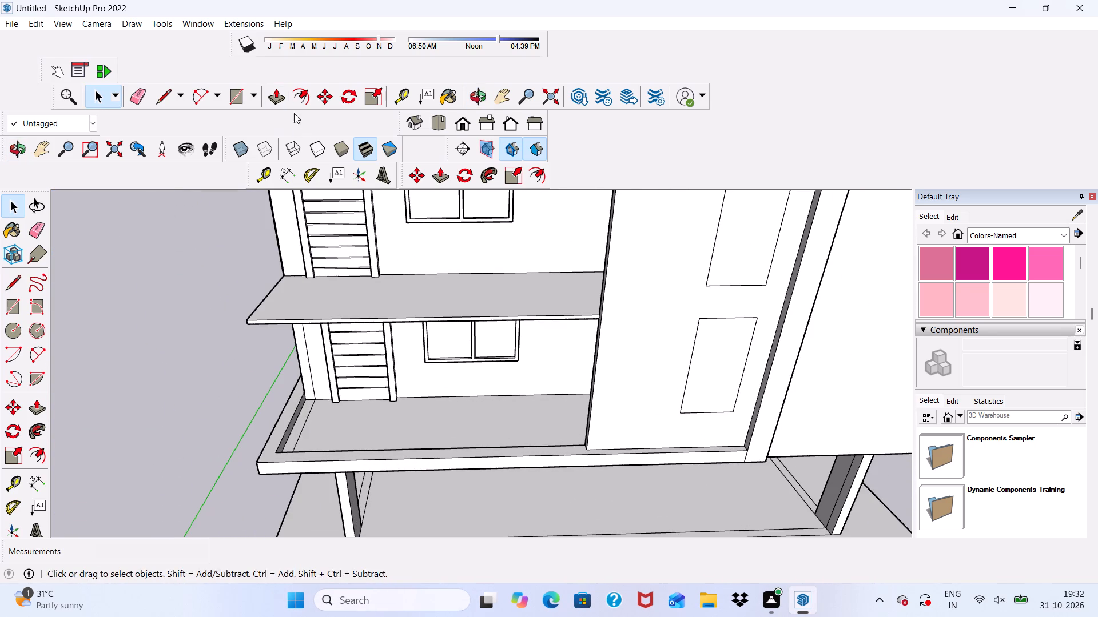
# Push/Pull the underside face of the lower frame's top beam by about 15/16".
pyautogui.click(281, 97)
pyautogui.scroll(-9, 337, 227)
pyautogui.scroll(9, 439, 270)
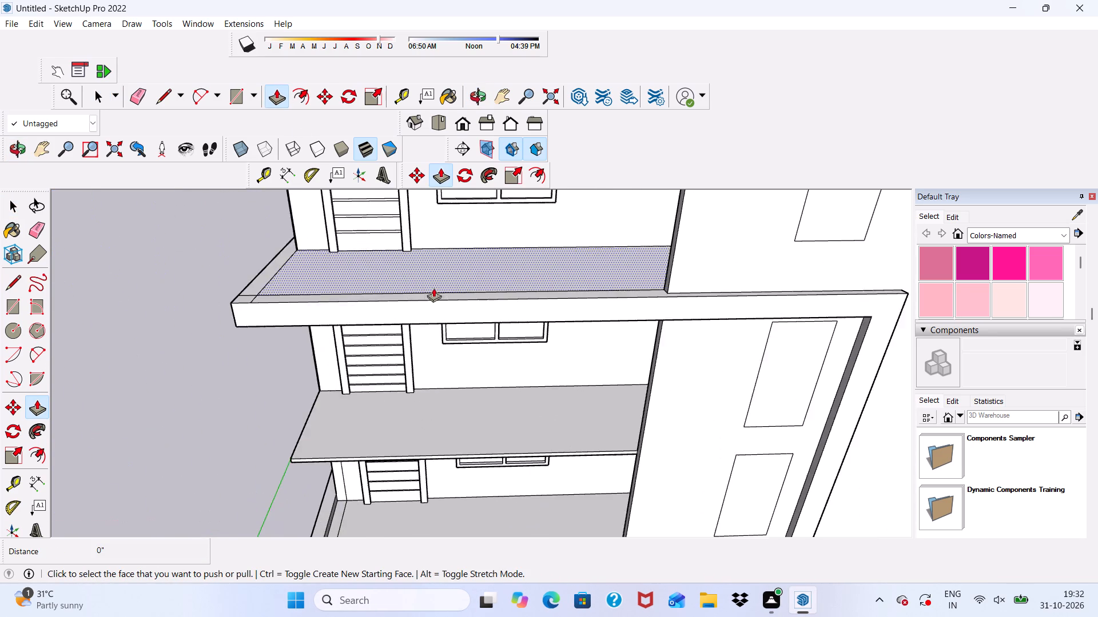
pyautogui.scroll(9, 433, 288)
pyautogui.moveTo(339, 261); pyautogui.dragTo(345, 229, button='middle')
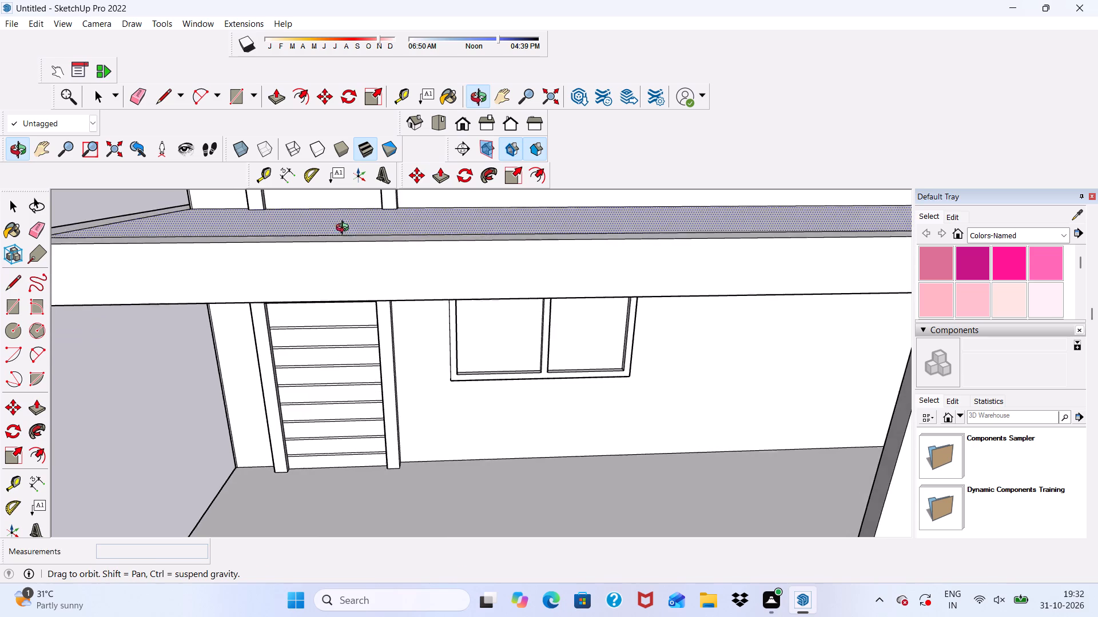
pyautogui.moveTo(345, 229); pyautogui.dragTo(345, 229, button='middle')
pyautogui.scroll(1, 345, 227)
pyautogui.scroll(-6, 345, 229)
pyautogui.moveTo(382, 348); pyautogui.dragTo(394, 271, button='middle')
pyautogui.scroll(-5, 394, 271)
pyautogui.scroll(5, 373, 221)
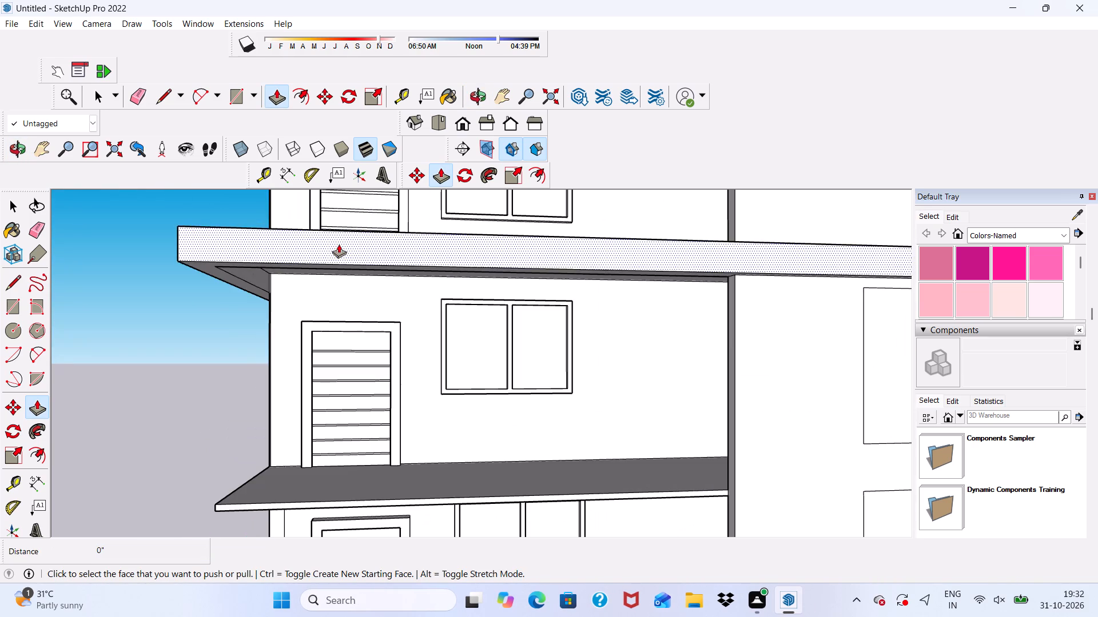
pyautogui.moveTo(339, 244); pyautogui.dragTo(347, 202, button='middle')
pyautogui.scroll(5, 338, 221)
pyautogui.click(314, 242)
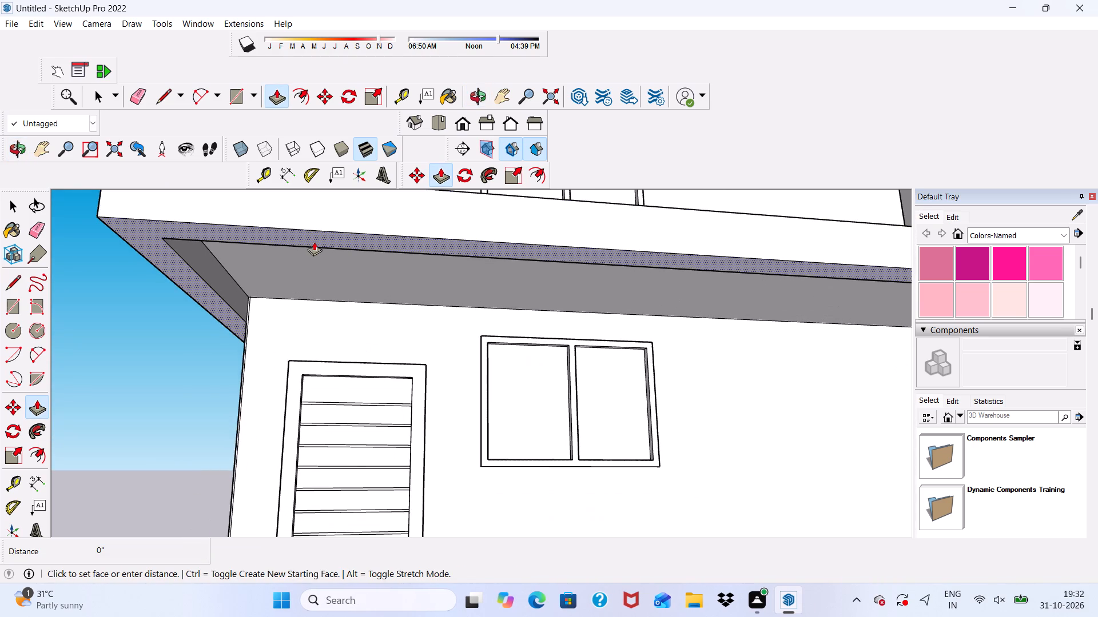
pyautogui.click(308, 250)
pyautogui.scroll(-9, 296, 249)
pyautogui.moveTo(422, 326); pyautogui.dragTo(431, 323, button='middle')
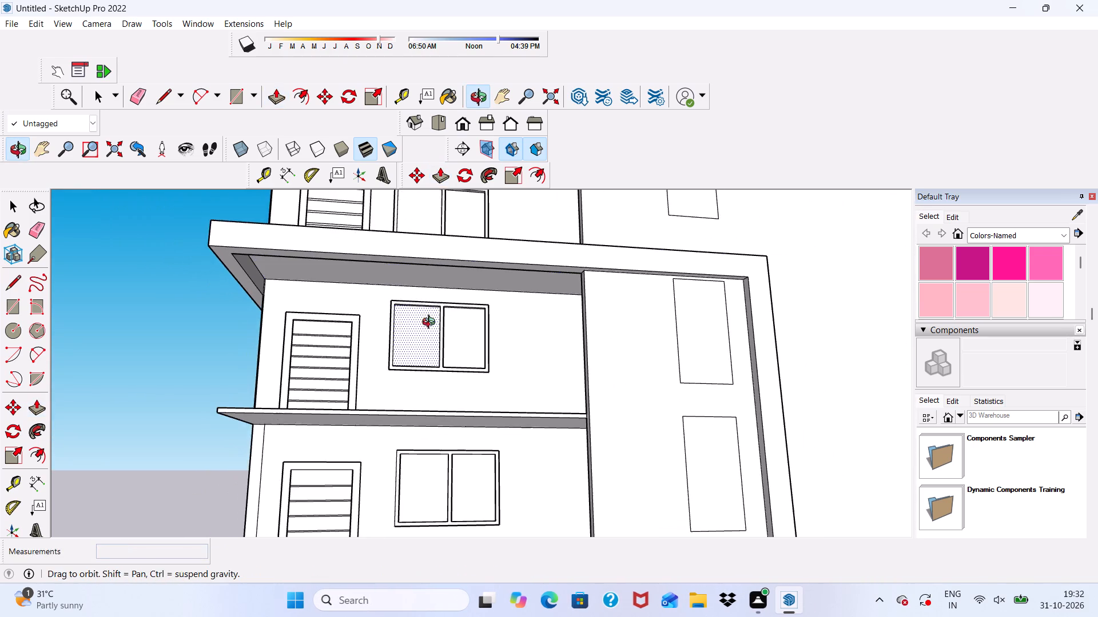
pyautogui.moveTo(431, 323); pyautogui.dragTo(509, 299, button='middle')
pyautogui.scroll(4, 749, 249)
pyautogui.scroll(12, 572, 340)
pyautogui.click(601, 269)
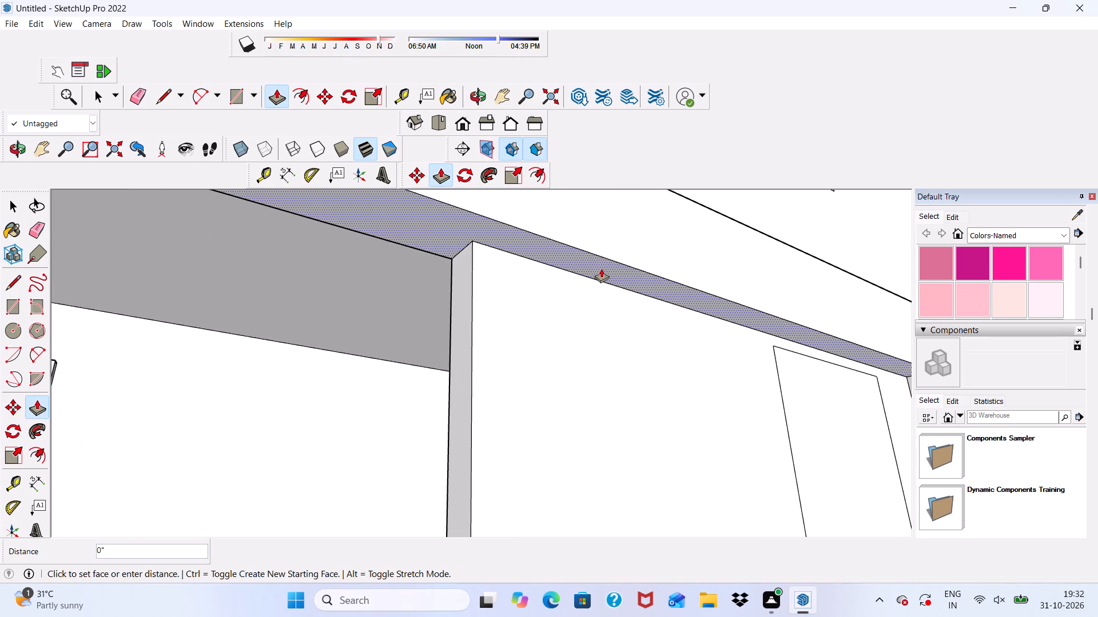
pyautogui.scroll(-5, 616, 279)
pyautogui.click(640, 266)
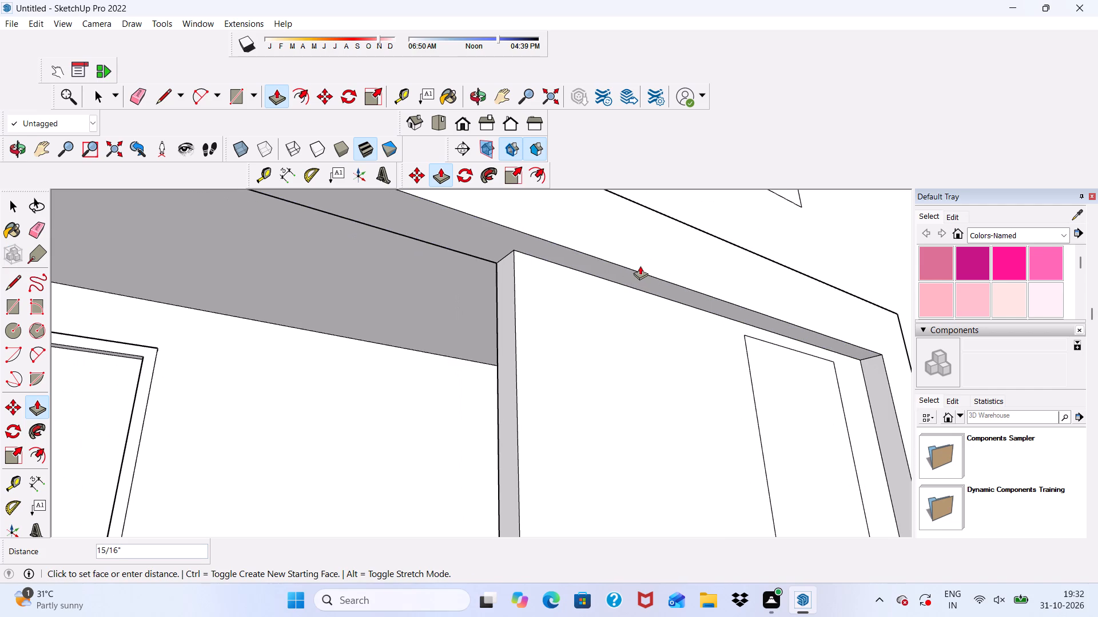
# Push/Pull the outer side face of the lower frame's vertical post by 3".
pyautogui.scroll(3, 874, 402)
pyautogui.scroll(-10, 427, 243)
pyautogui.moveTo(630, 368); pyautogui.dragTo(472, 389, button='middle')
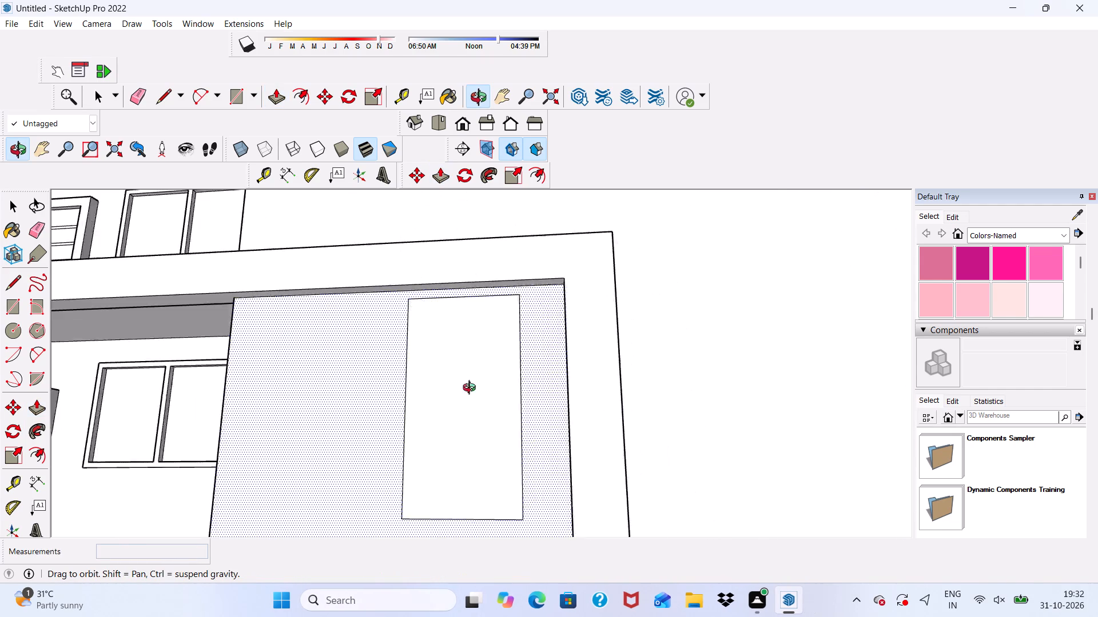
pyautogui.moveTo(472, 389); pyautogui.dragTo(365, 407, button='middle')
pyautogui.scroll(5, 477, 420)
pyautogui.click(478, 415)
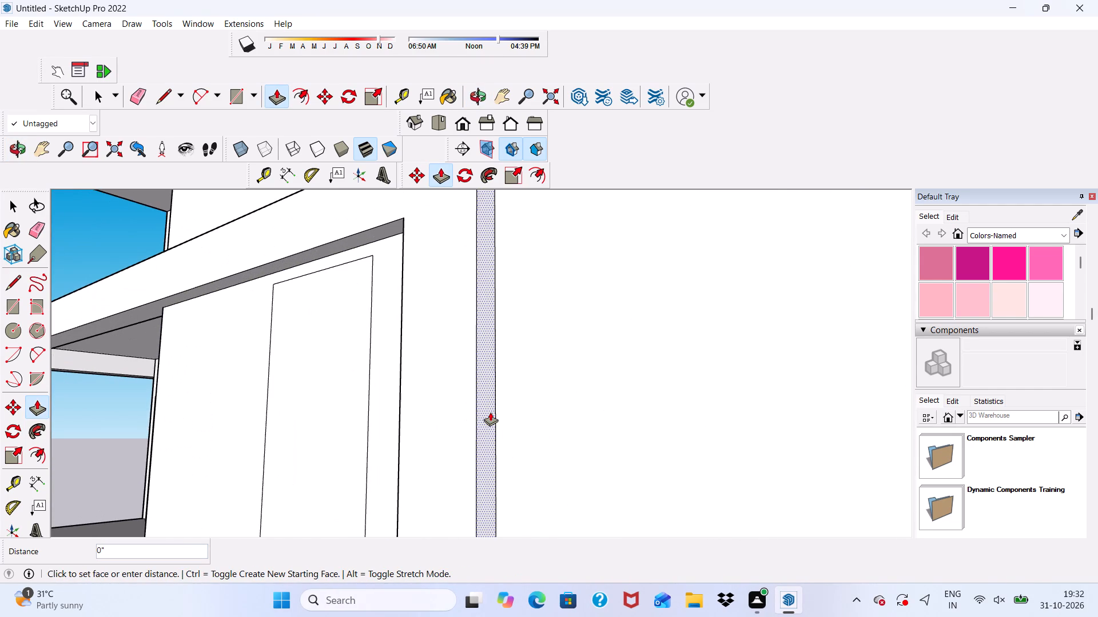
pyautogui.click(491, 411)
# Push/Pull the front face of the lower frame's top beam and vertical post by 1'.
pyautogui.scroll(-18, 459, 343)
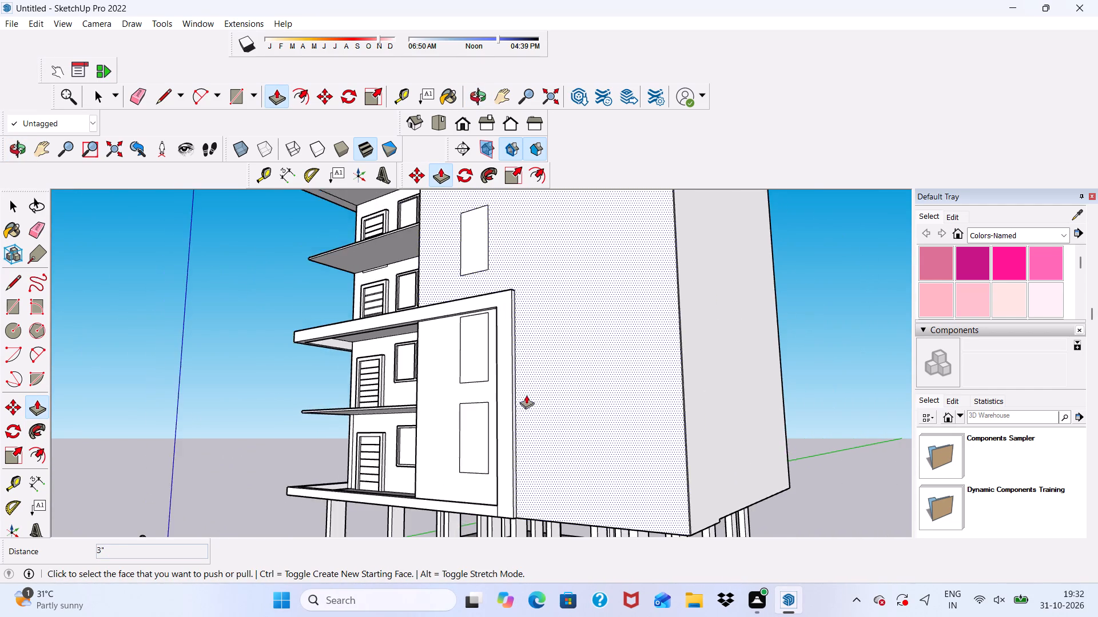
pyautogui.scroll(-5, 526, 395)
pyautogui.moveTo(520, 395); pyautogui.dragTo(620, 373, button='middle')
pyautogui.scroll(-6, 616, 364)
pyautogui.scroll(1, 590, 240)
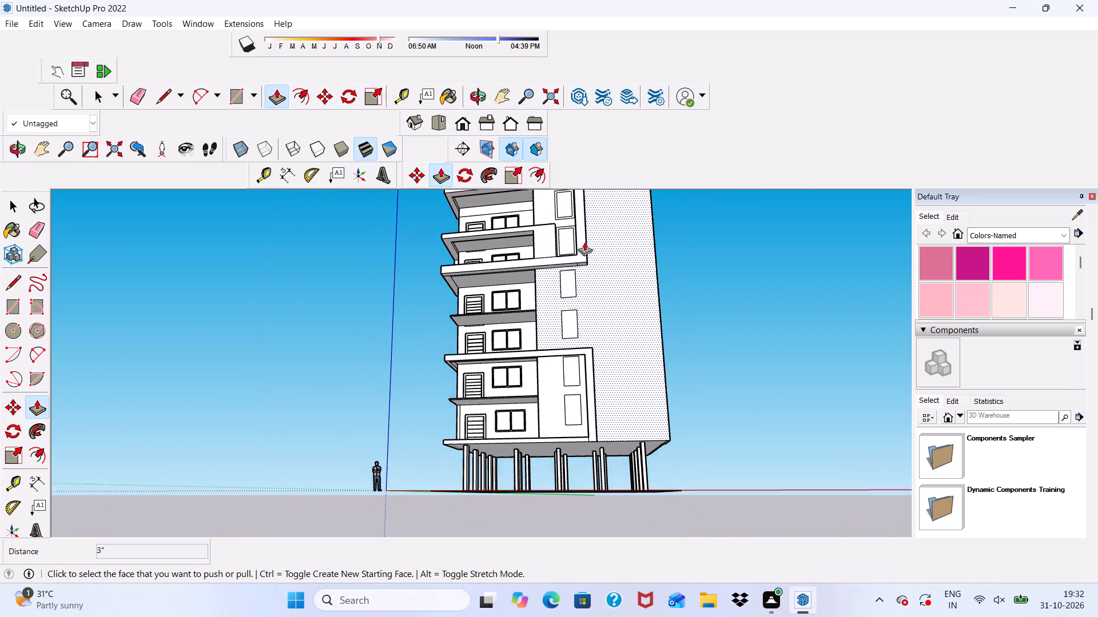
pyautogui.scroll(1, 584, 242)
pyautogui.scroll(-1, 581, 323)
pyautogui.moveTo(590, 418); pyautogui.dragTo(600, 443, button='middle')
pyautogui.scroll(2, 595, 395)
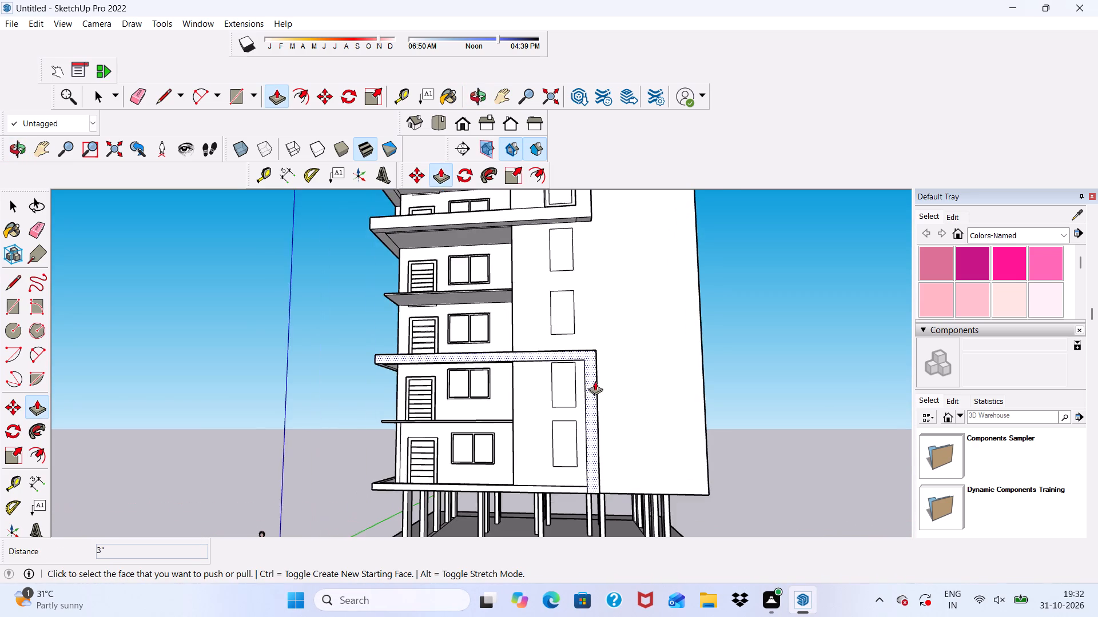
pyautogui.scroll(3, 595, 381)
pyautogui.click(586, 358)
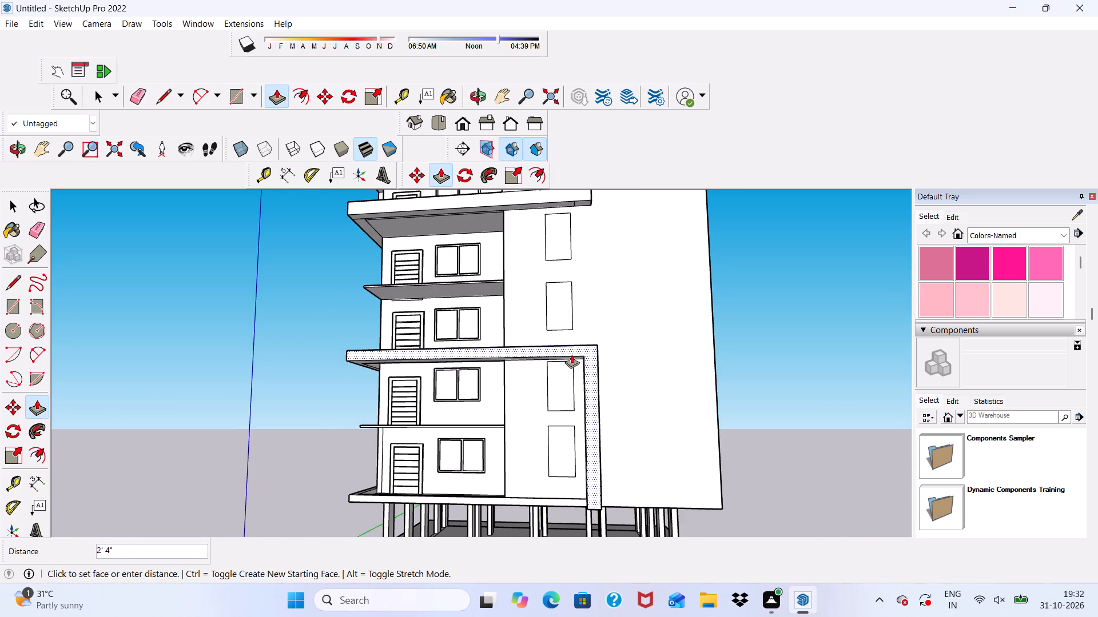
pyautogui.write("1'")
pyautogui.press('Return')
# Push/Pull the front face of the lower frame's bottom beam by 1' to align with the post's front face.
pyautogui.scroll(-3, 582, 441)
pyautogui.moveTo(520, 405); pyautogui.dragTo(520, 404, button='middle')
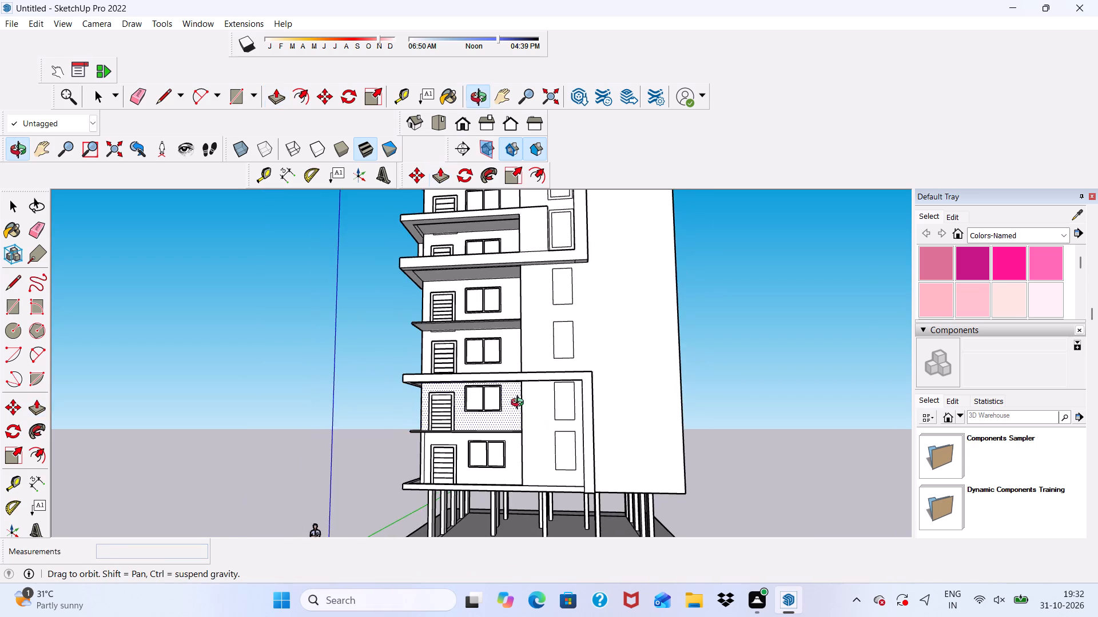
pyautogui.moveTo(520, 404); pyautogui.dragTo(572, 239, button='middle')
pyautogui.scroll(4, 507, 306)
pyautogui.moveTo(701, 451); pyautogui.dragTo(706, 496, button='middle')
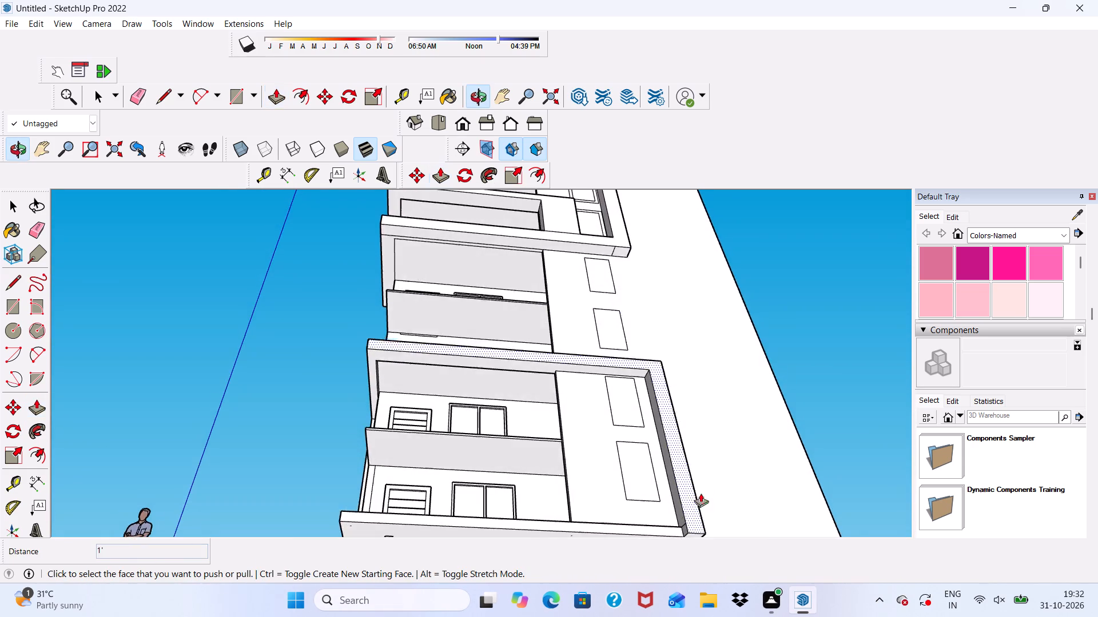
pyautogui.scroll(-5, 635, 319)
pyautogui.scroll(14, 635, 462)
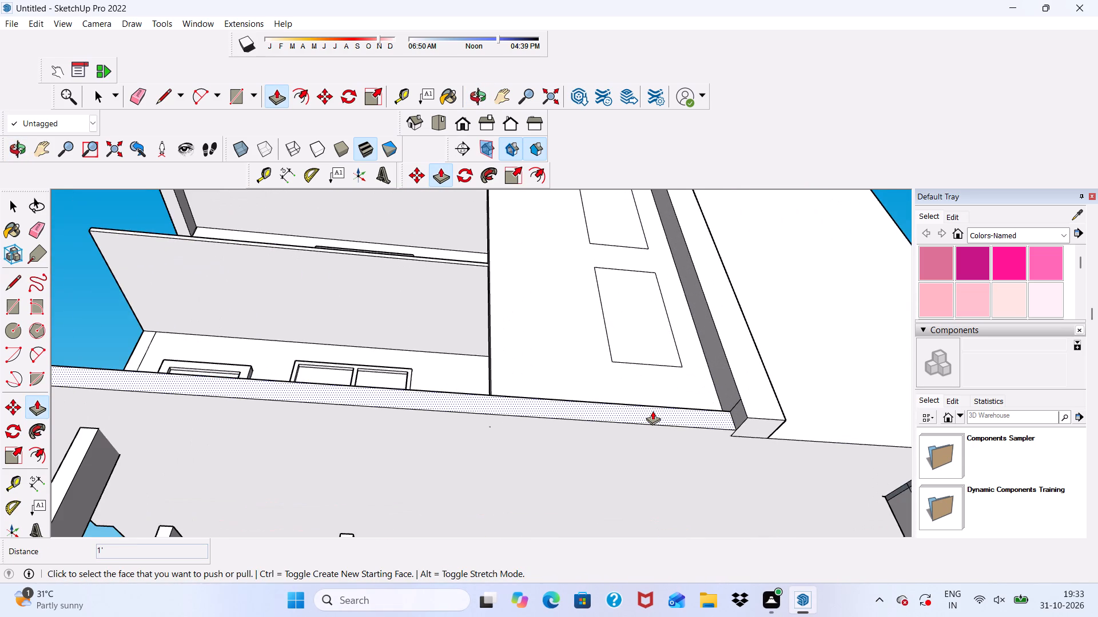
pyautogui.click(653, 411)
pyautogui.scroll(1, 770, 418)
pyautogui.click(769, 417)
# Push/Pull the narrow front-facing face of the lower frame's post on the opposite side wall by 4 7/8".
pyautogui.scroll(-4, 766, 378)
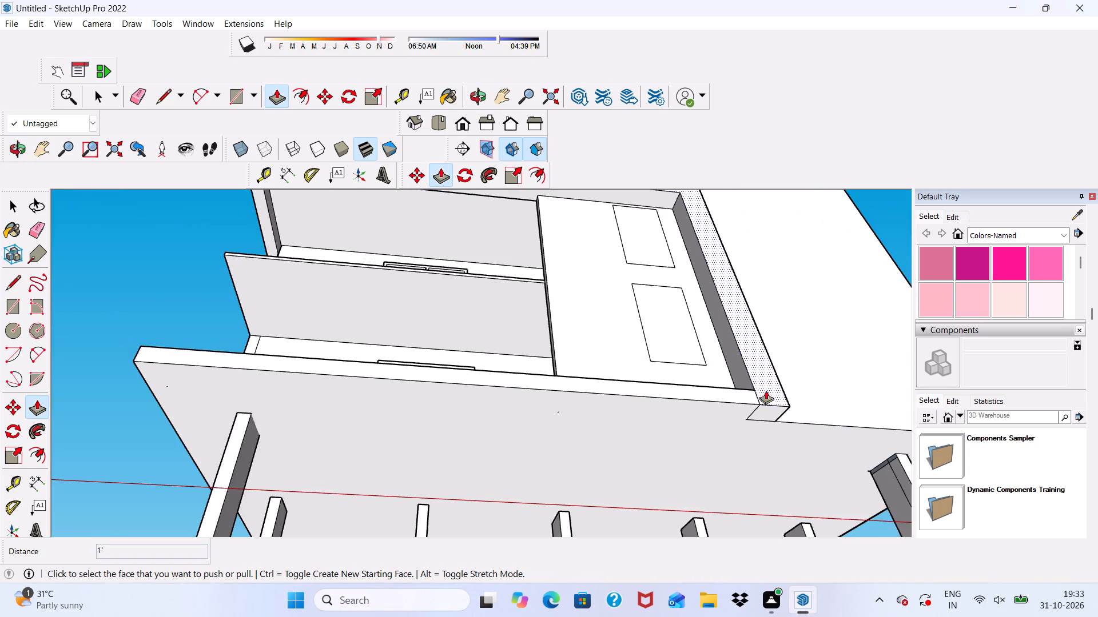
pyautogui.scroll(-14, 766, 390)
pyautogui.scroll(-4, 824, 375)
pyautogui.moveTo(698, 397); pyautogui.dragTo(759, 464, button='middle')
pyautogui.scroll(10, 715, 430)
pyautogui.moveTo(634, 419); pyautogui.dragTo(711, 458, button='middle')
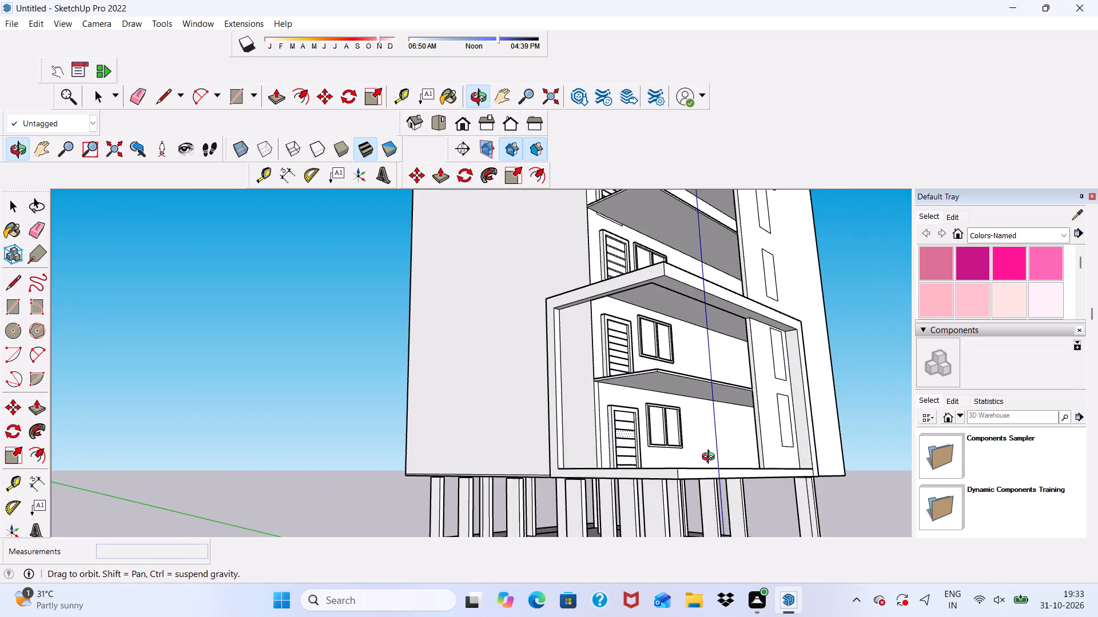
pyautogui.moveTo(711, 458); pyautogui.dragTo(620, 485, button='middle')
pyautogui.scroll(-2, 569, 331)
pyautogui.scroll(10, 550, 349)
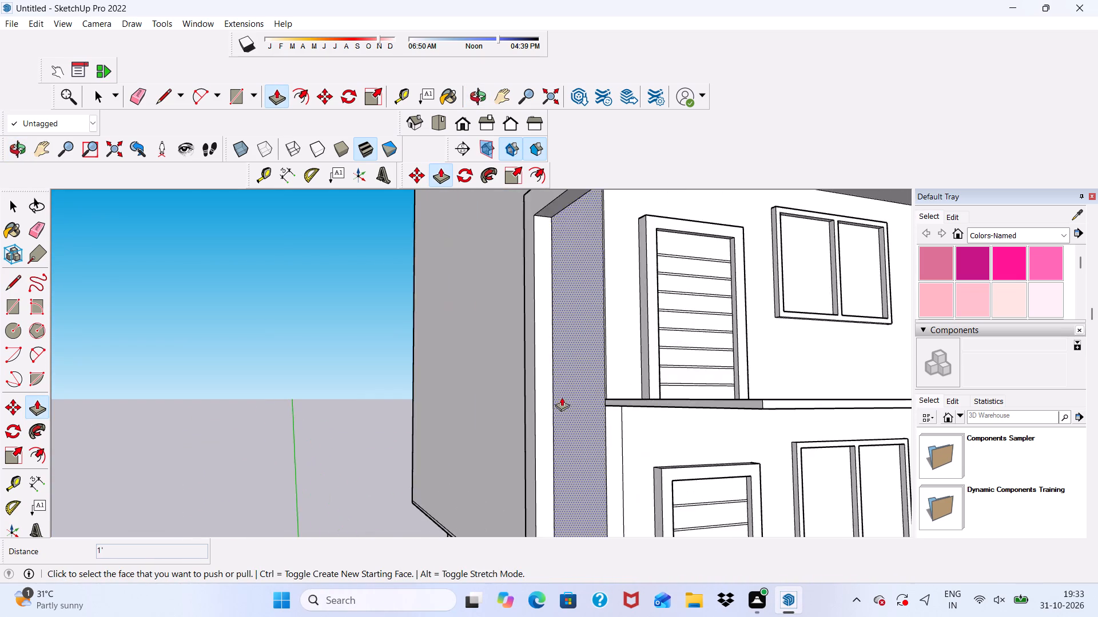
pyautogui.scroll(5, 562, 397)
pyautogui.scroll(-20, 544, 394)
pyautogui.moveTo(653, 392); pyautogui.dragTo(677, 429, button='middle')
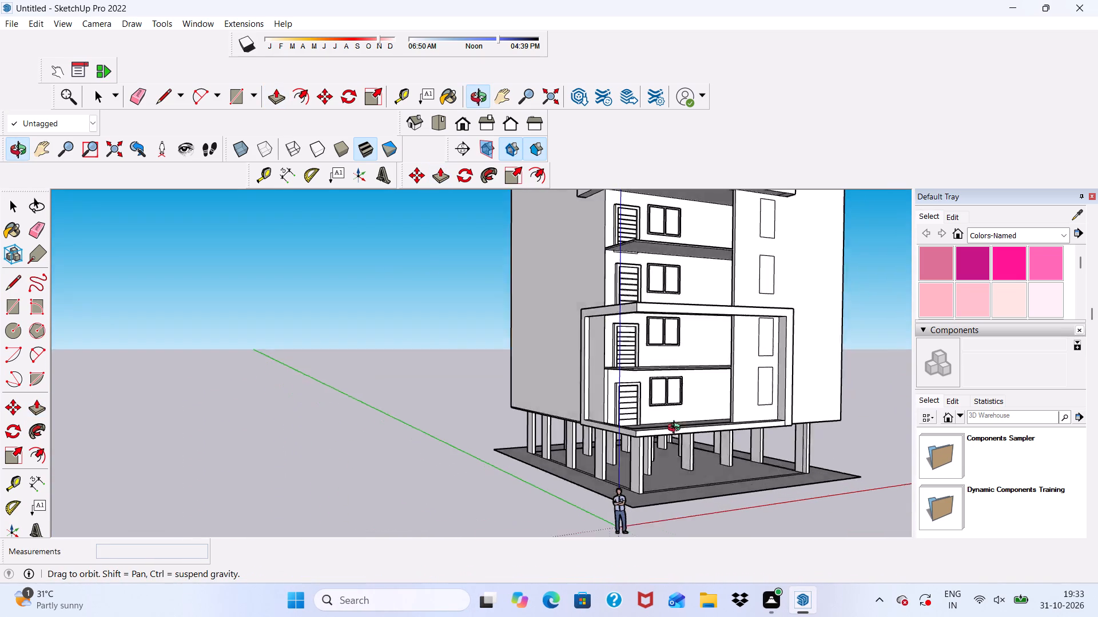
pyautogui.moveTo(677, 429); pyautogui.dragTo(673, 451, button='middle')
pyautogui.scroll(5, 670, 449)
pyautogui.scroll(4, 572, 453)
pyautogui.scroll(4, 521, 384)
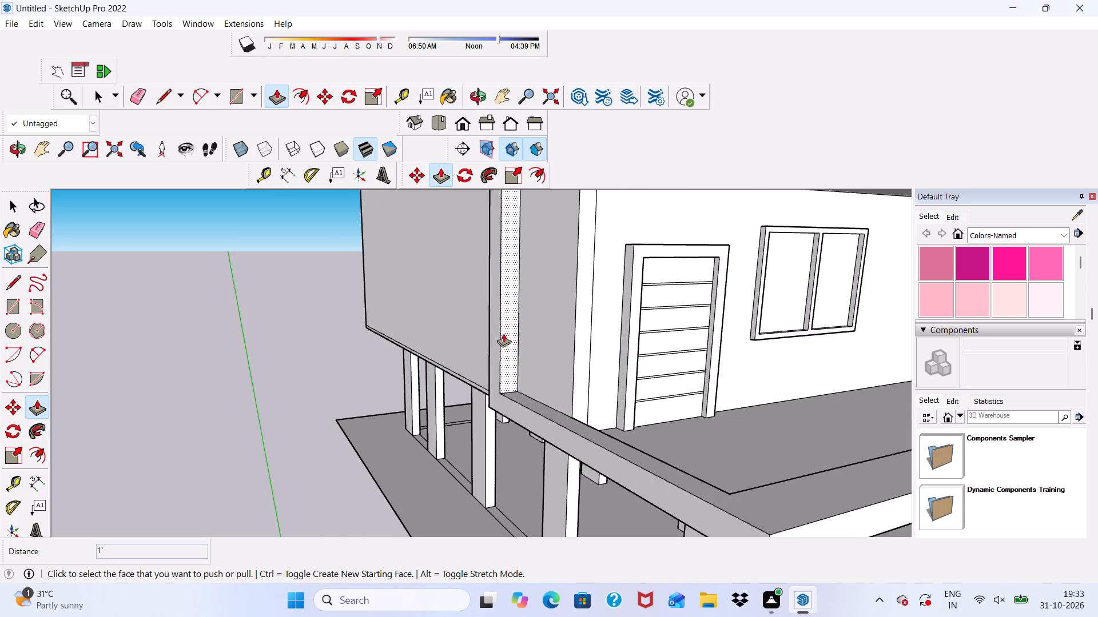
pyautogui.scroll(4, 503, 333)
pyautogui.click(504, 330)
pyautogui.click(511, 330)
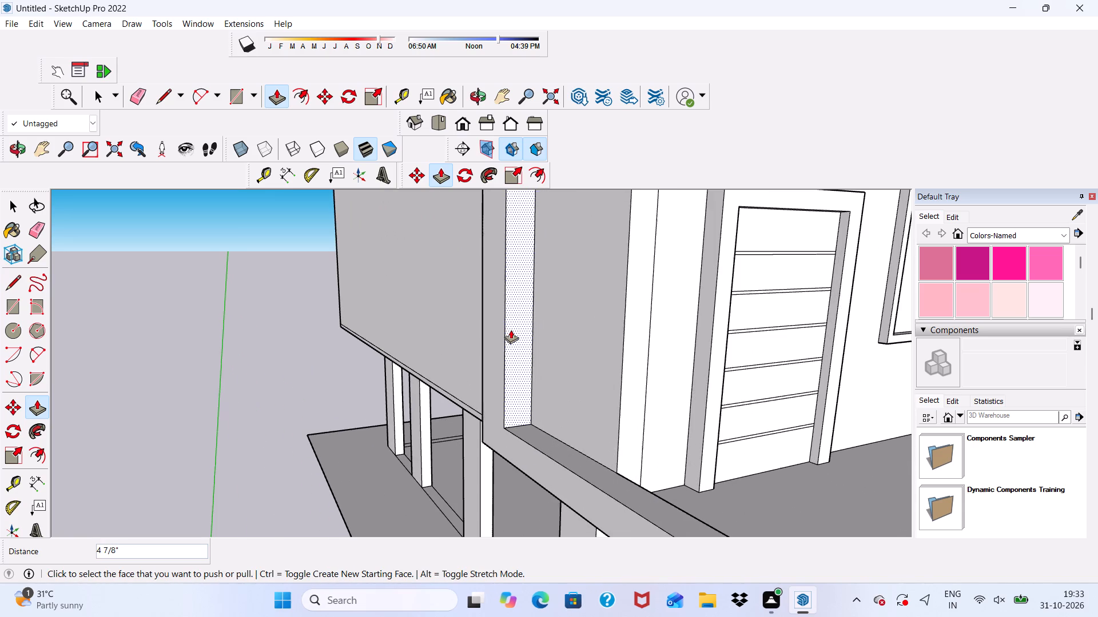
pyautogui.scroll(-19, 511, 330)
pyautogui.press('space')
# Erase the leftover seam line on the top face at the outer balcony corner of the lower frame's top beam.
pyautogui.scroll(3, 608, 246)
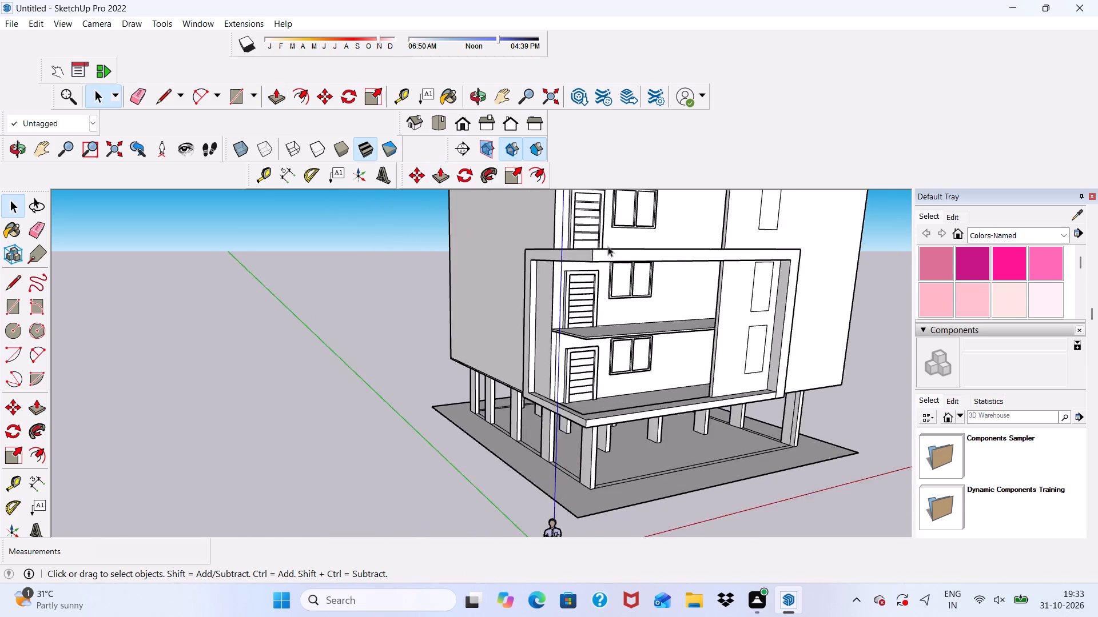
pyautogui.scroll(1, 608, 246)
pyautogui.scroll(-2, 614, 255)
pyautogui.moveTo(628, 279); pyautogui.dragTo(514, 315, button='middle')
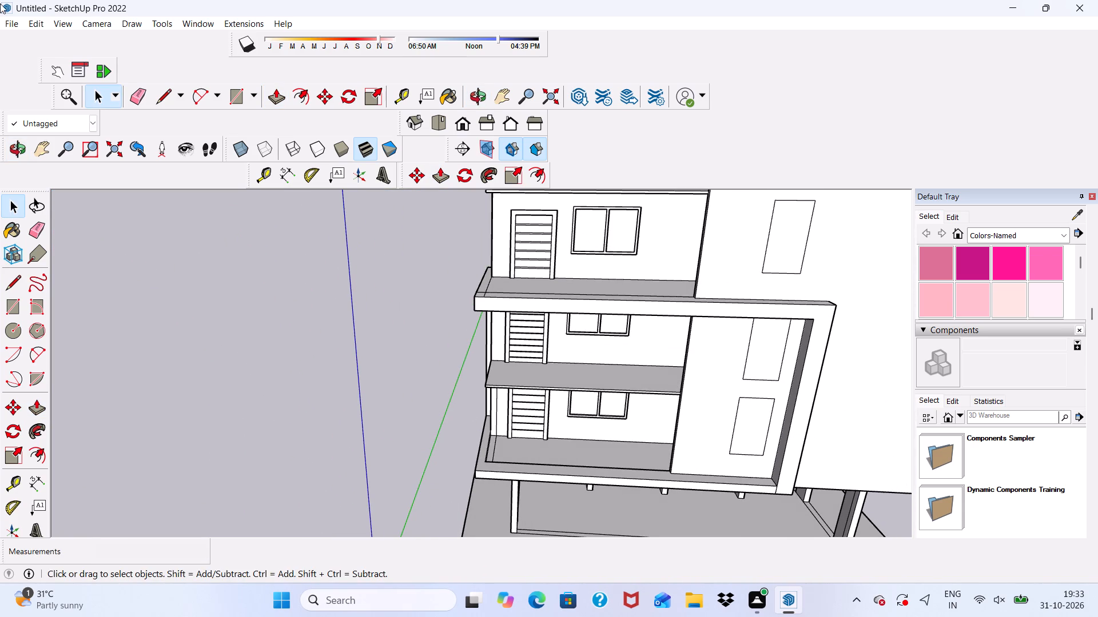
pyautogui.moveTo(133, 95); pyautogui.dragTo(142, 100)
pyautogui.scroll(5, 510, 278)
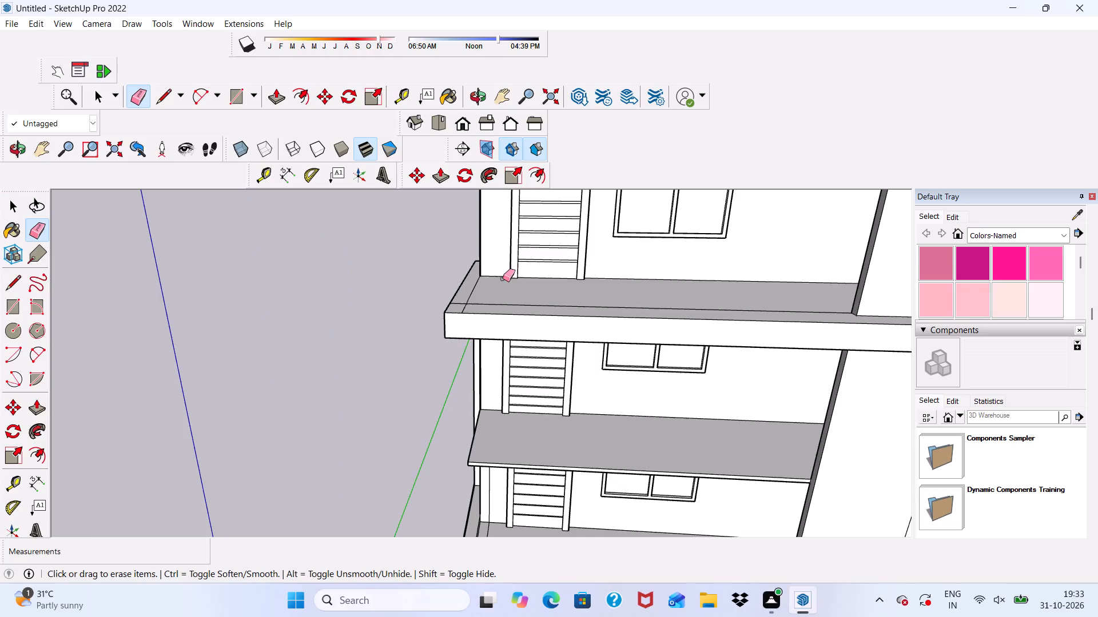
pyautogui.scroll(4, 478, 293)
pyautogui.moveTo(456, 314); pyautogui.dragTo(453, 306)
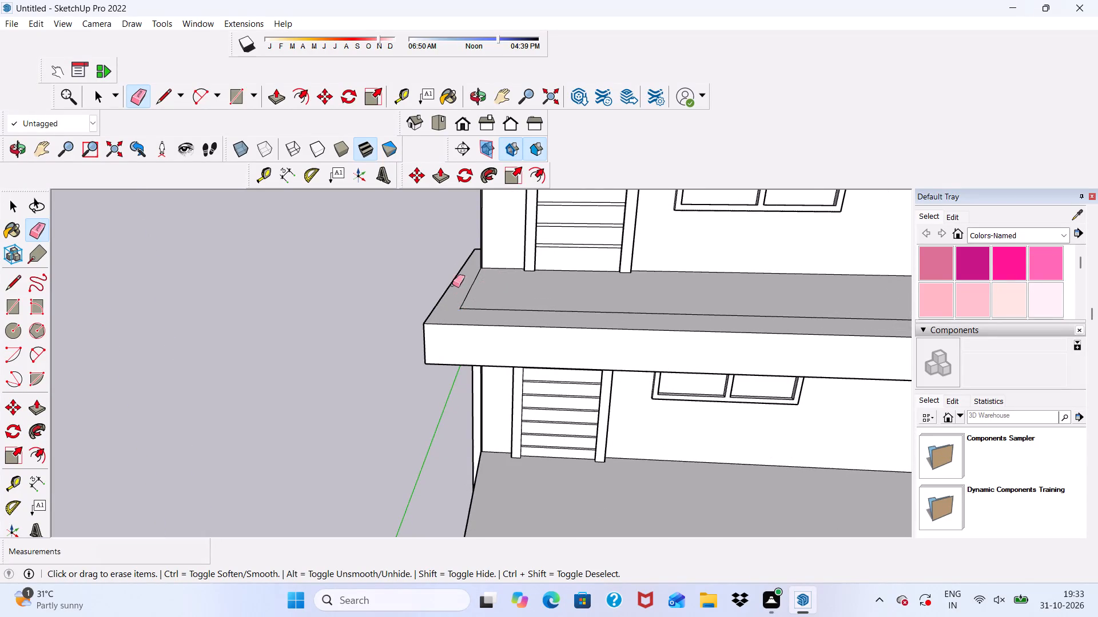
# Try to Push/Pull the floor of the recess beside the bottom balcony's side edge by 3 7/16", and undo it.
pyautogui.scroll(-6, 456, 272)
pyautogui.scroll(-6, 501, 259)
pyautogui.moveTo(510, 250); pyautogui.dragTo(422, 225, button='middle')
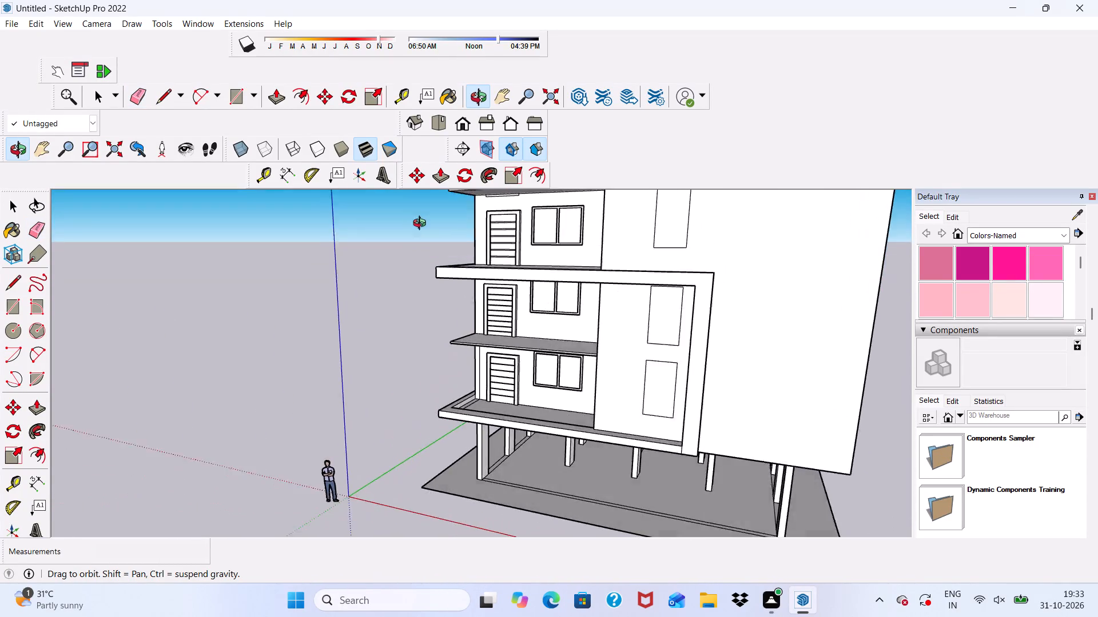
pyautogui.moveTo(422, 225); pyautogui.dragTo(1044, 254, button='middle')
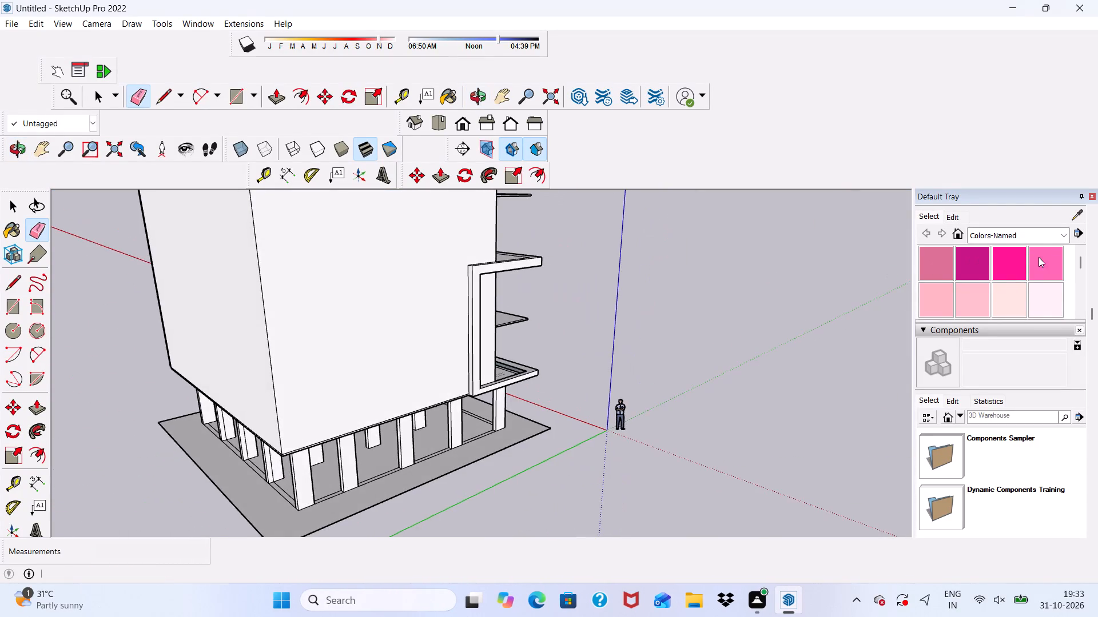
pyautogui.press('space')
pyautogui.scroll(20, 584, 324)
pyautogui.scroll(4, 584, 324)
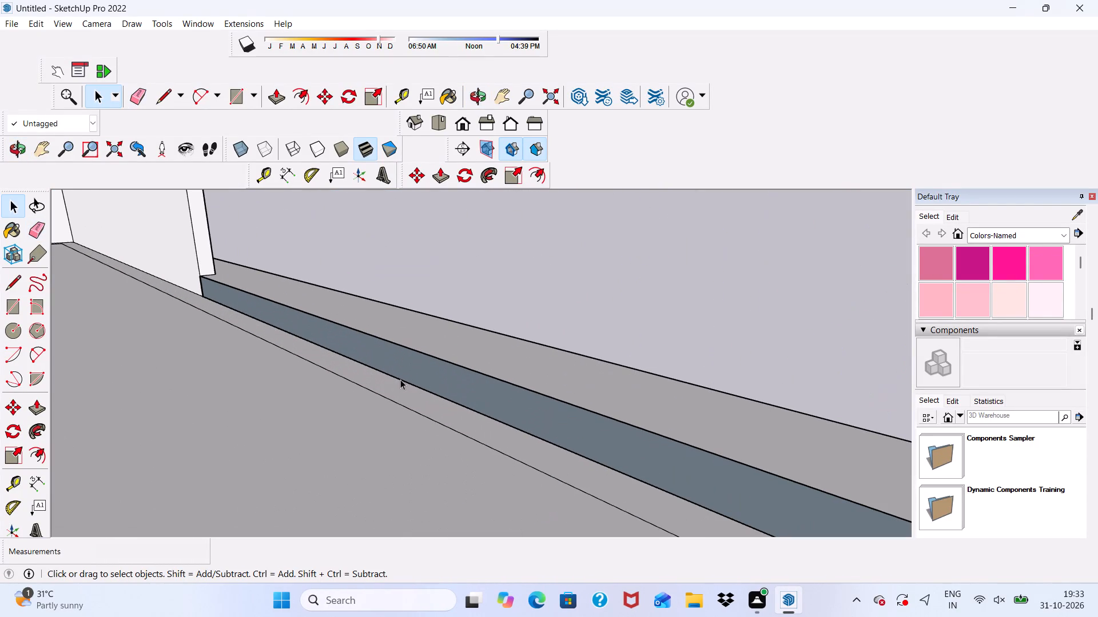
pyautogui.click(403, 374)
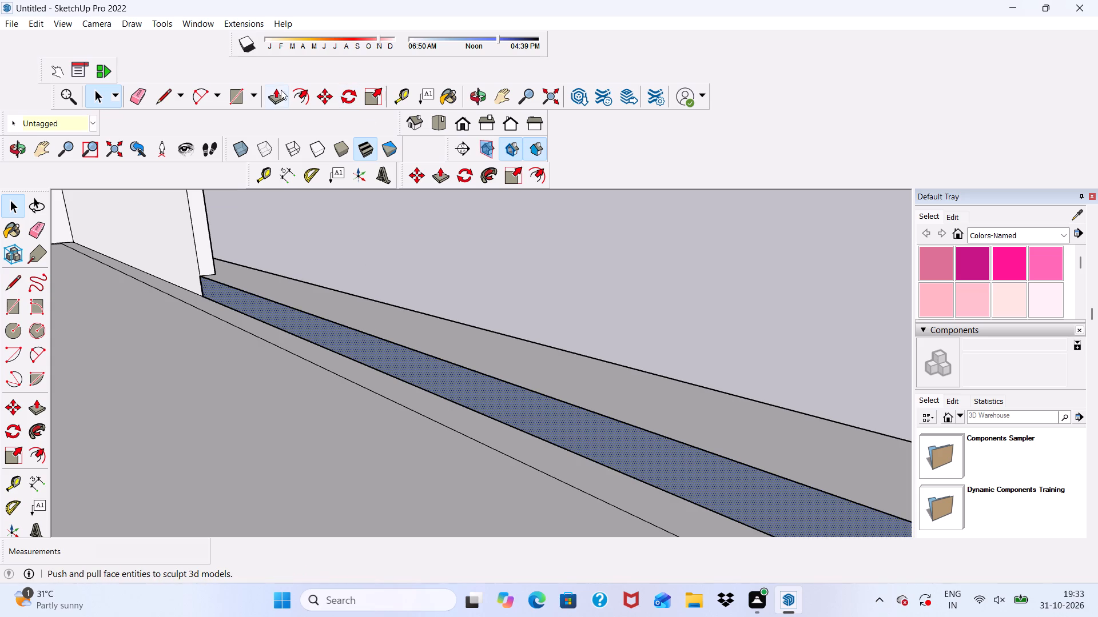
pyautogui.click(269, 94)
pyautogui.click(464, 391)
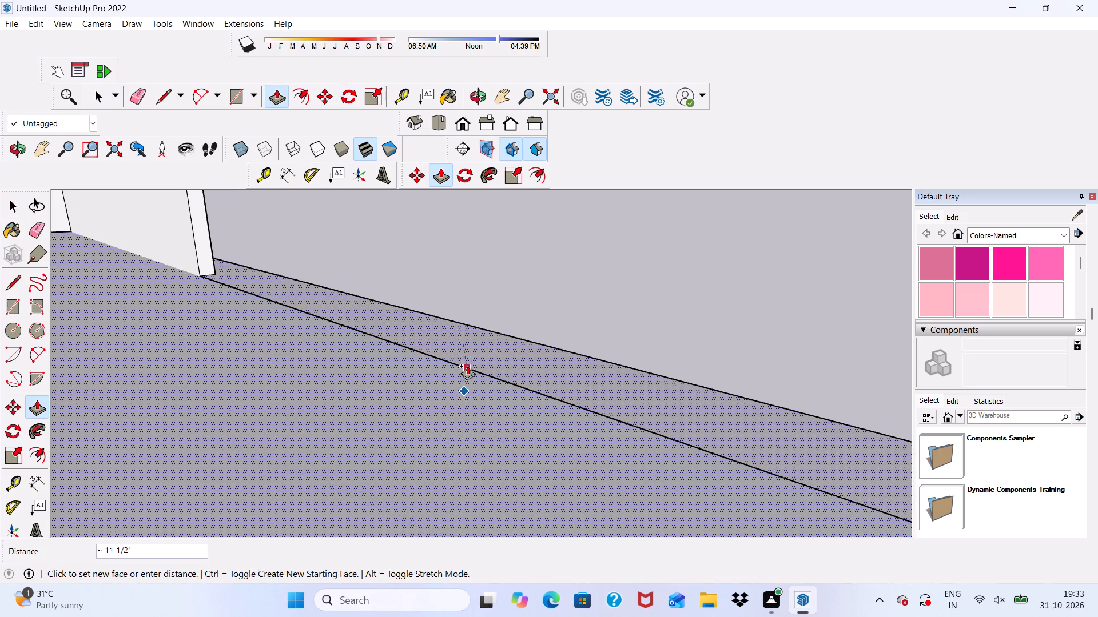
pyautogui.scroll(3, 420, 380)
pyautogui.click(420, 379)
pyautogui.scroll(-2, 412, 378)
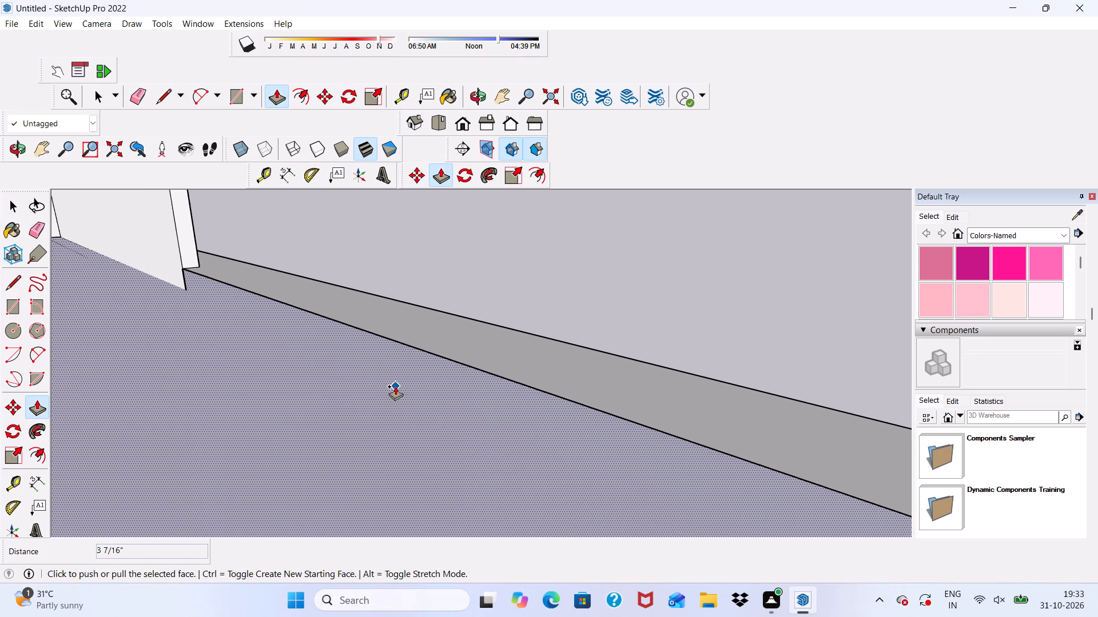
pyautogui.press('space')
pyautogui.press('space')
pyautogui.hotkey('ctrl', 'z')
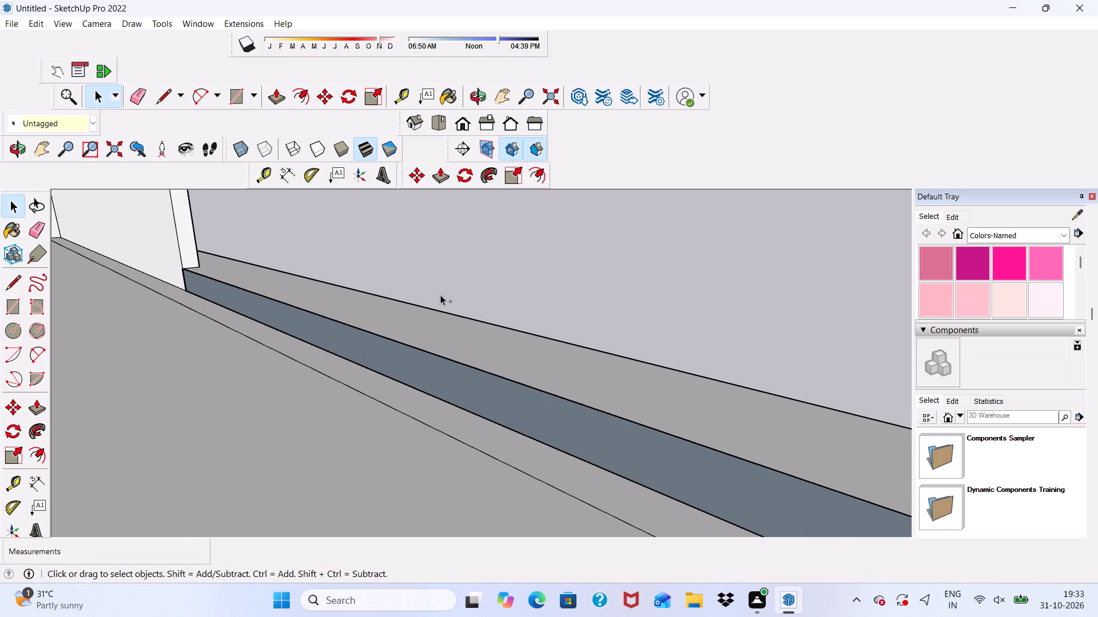
# Push/Pull the vertical face inside the recess along the bottom balcony's side edge by 2'.
pyautogui.scroll(3, 407, 415)
pyautogui.scroll(-3, 449, 366)
pyautogui.moveTo(461, 363); pyautogui.dragTo(485, 341, button='middle')
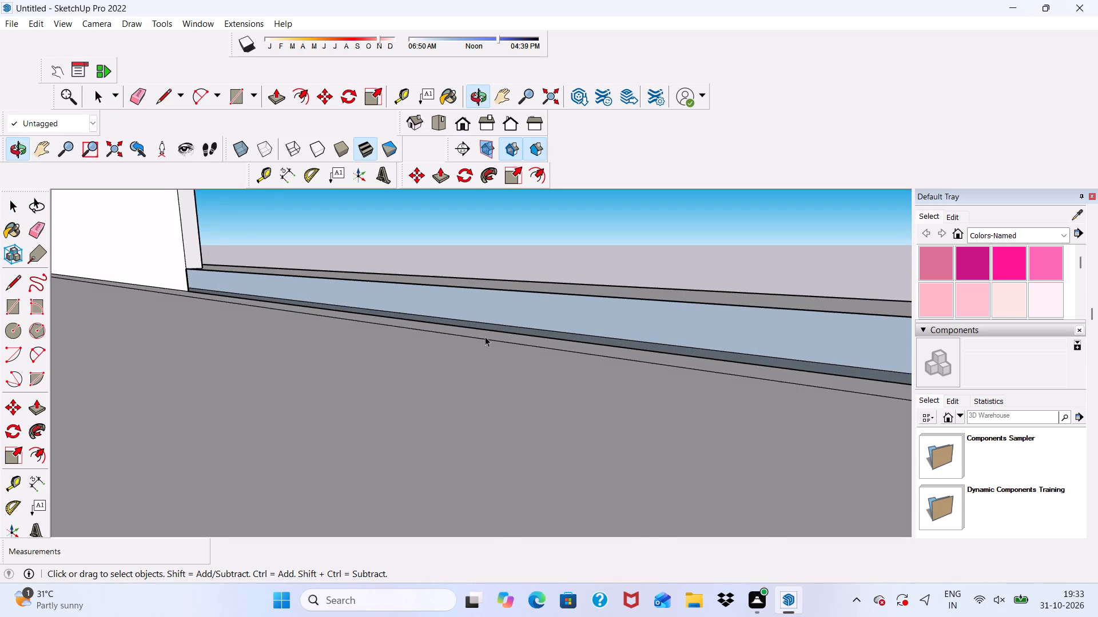
pyautogui.scroll(1, 498, 310)
pyautogui.click(499, 308)
pyautogui.click(436, 174)
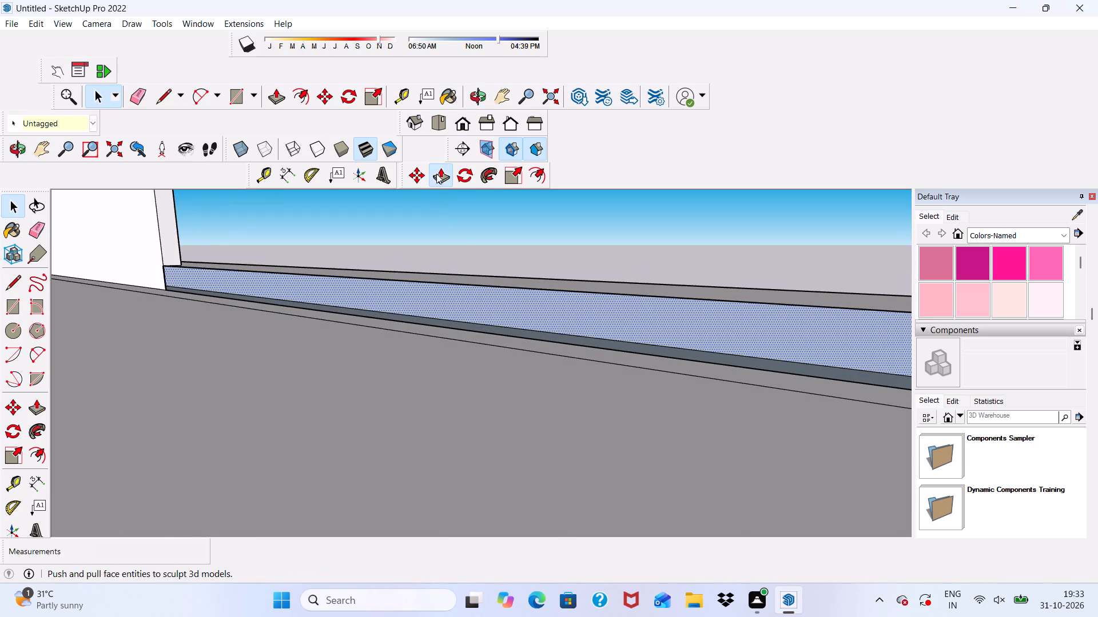
pyautogui.click(546, 308)
pyautogui.click(539, 344)
pyautogui.scroll(-6, 523, 325)
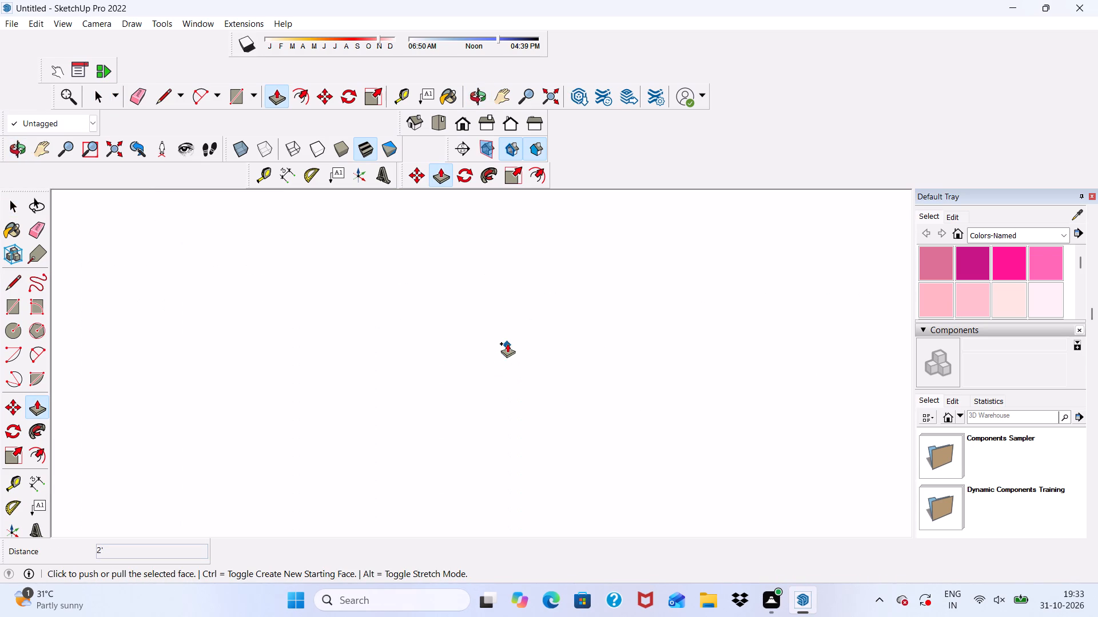
# Examine the bottom balcony's side edge where it meets the lower frame's post on the side wall.
pyautogui.click(460, 121)
pyautogui.scroll(-10, 461, 187)
pyautogui.scroll(3, 421, 293)
pyautogui.scroll(-2, 392, 294)
pyautogui.moveTo(285, 331); pyautogui.dragTo(399, 397, button='middle')
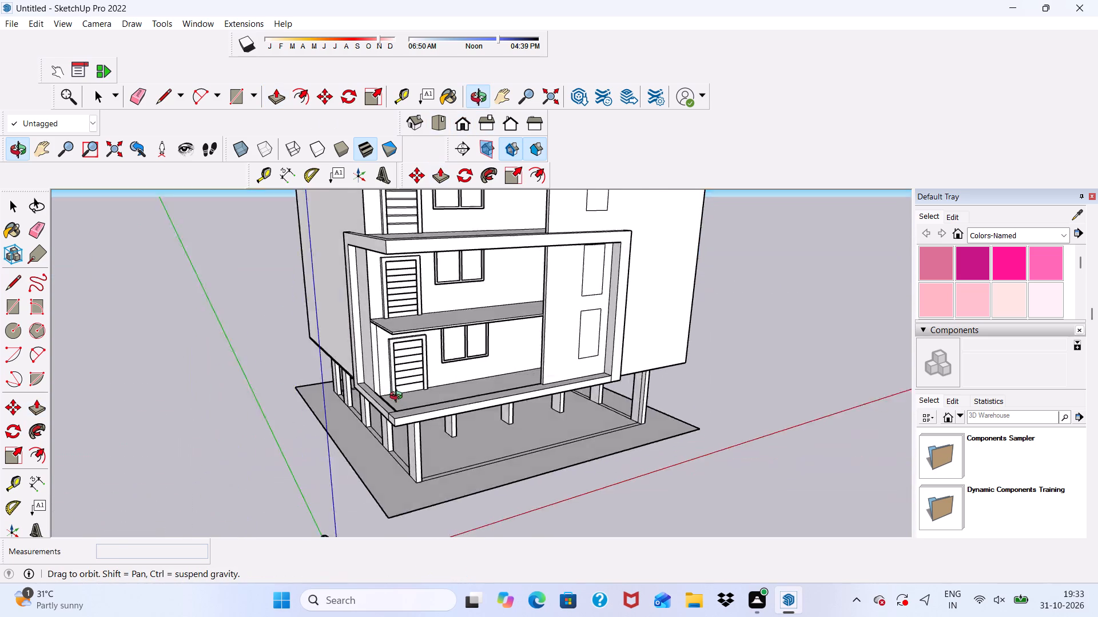
pyautogui.moveTo(399, 397); pyautogui.dragTo(685, 407, button='middle')
pyautogui.scroll(15, 629, 371)
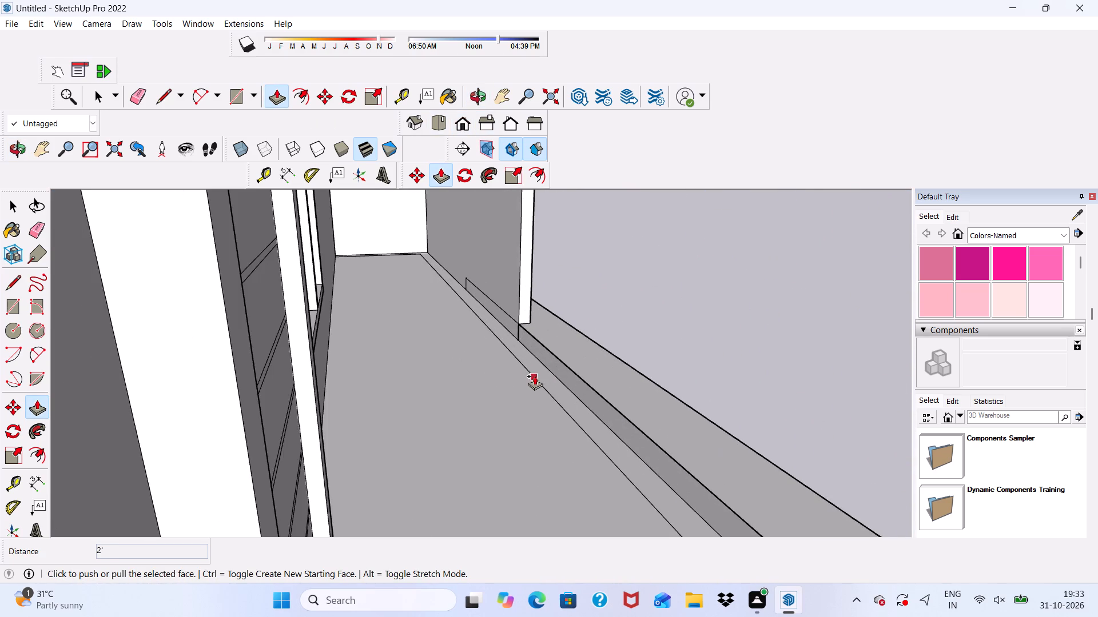
pyautogui.scroll(5, 495, 305)
pyautogui.scroll(20, 516, 350)
pyautogui.scroll(1, 516, 350)
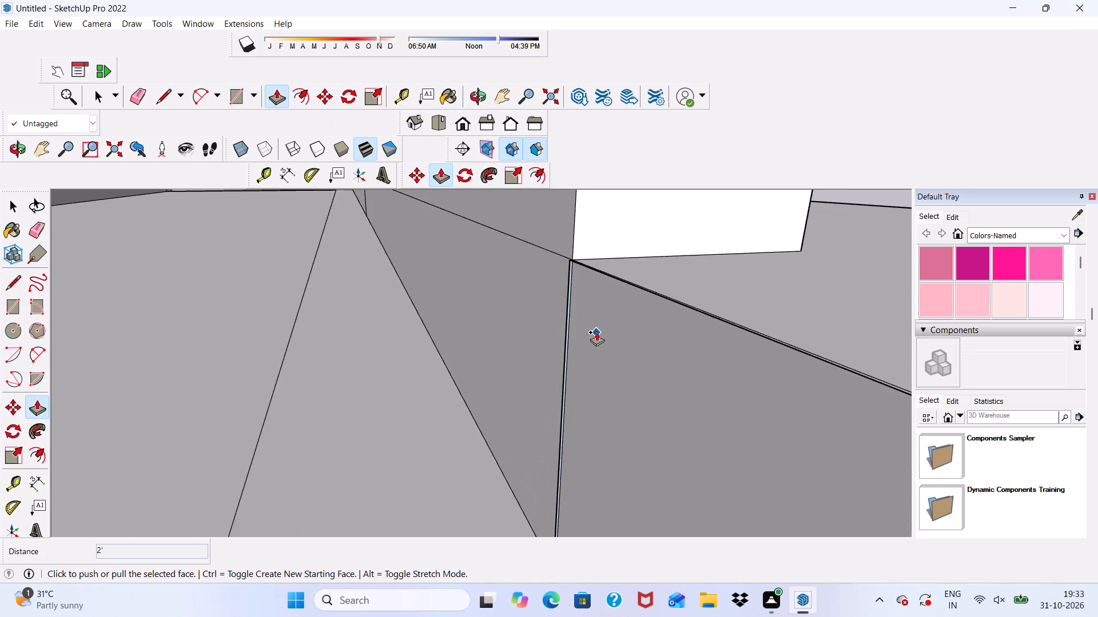
pyautogui.scroll(3, 596, 332)
pyautogui.moveTo(596, 332); pyautogui.dragTo(627, 284, button='middle')
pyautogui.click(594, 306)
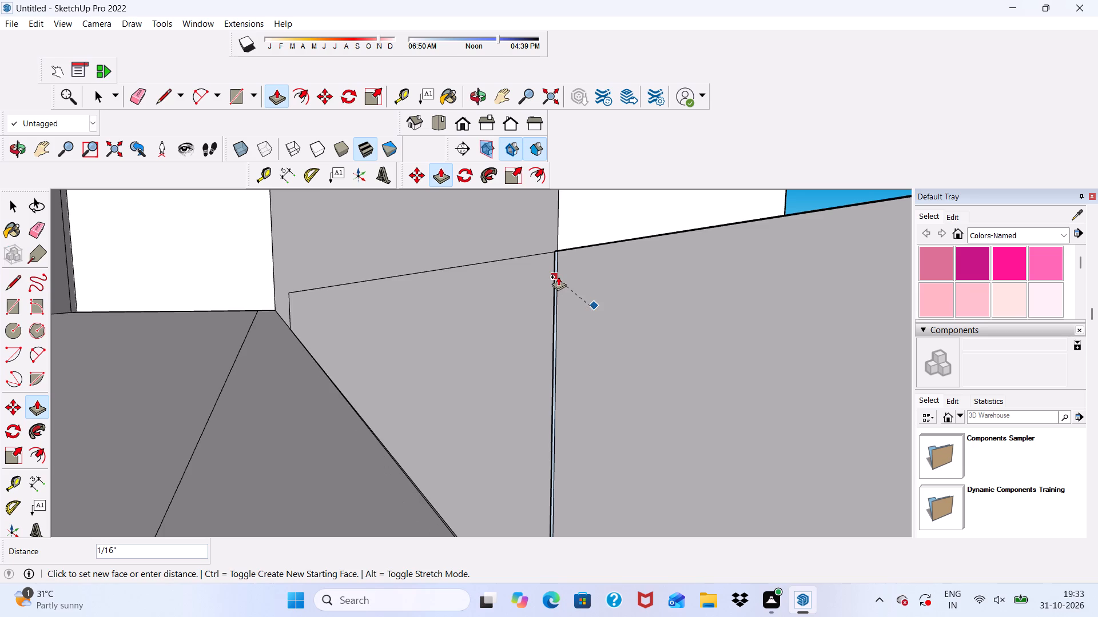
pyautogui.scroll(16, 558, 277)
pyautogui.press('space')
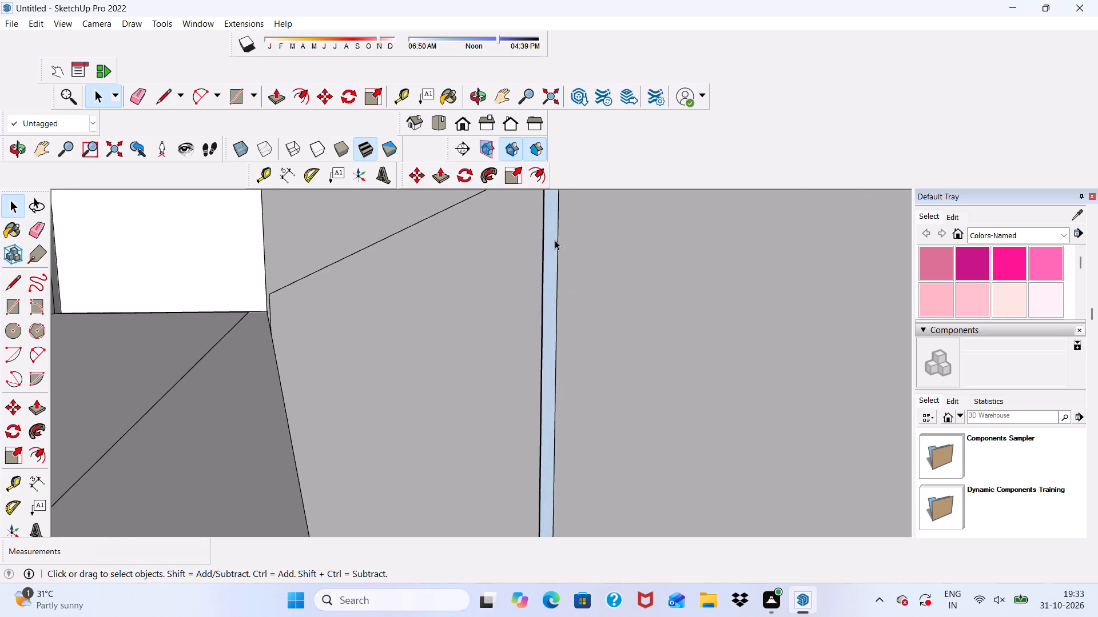
# Erase the edges of the two thin leftover strips meeting at the inner corner of the bottom balcony's recess.
pyautogui.scroll(-11, 555, 240)
pyautogui.moveTo(646, 303); pyautogui.dragTo(637, 410, button='middle')
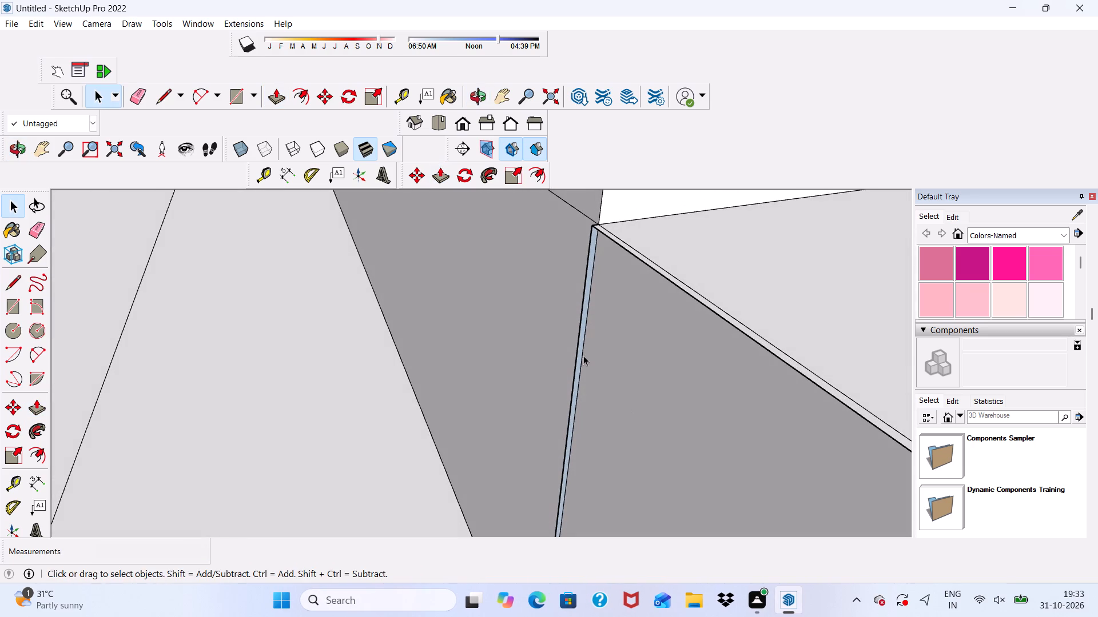
pyautogui.click(136, 91)
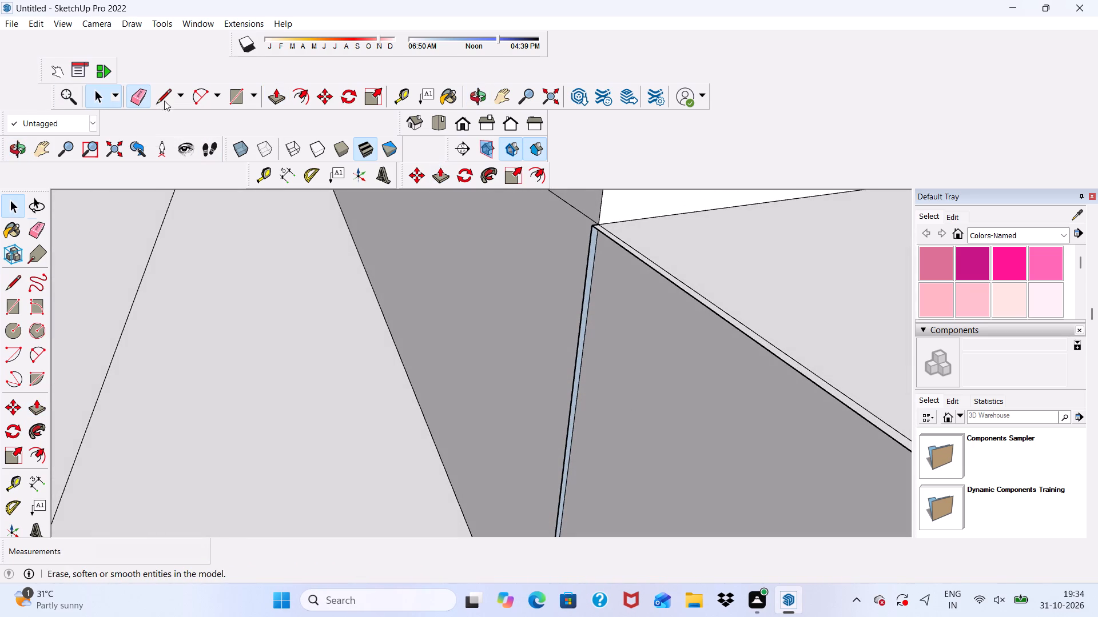
pyautogui.scroll(4, 639, 252)
pyautogui.click(623, 249)
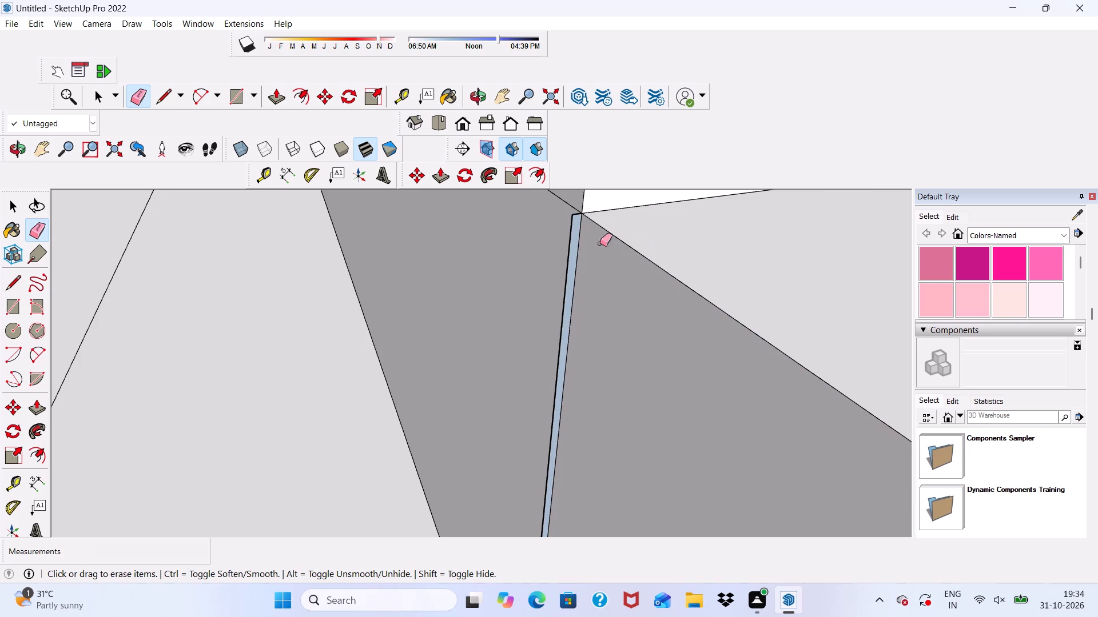
pyautogui.moveTo(566, 216); pyautogui.dragTo(574, 223)
pyautogui.click(574, 214)
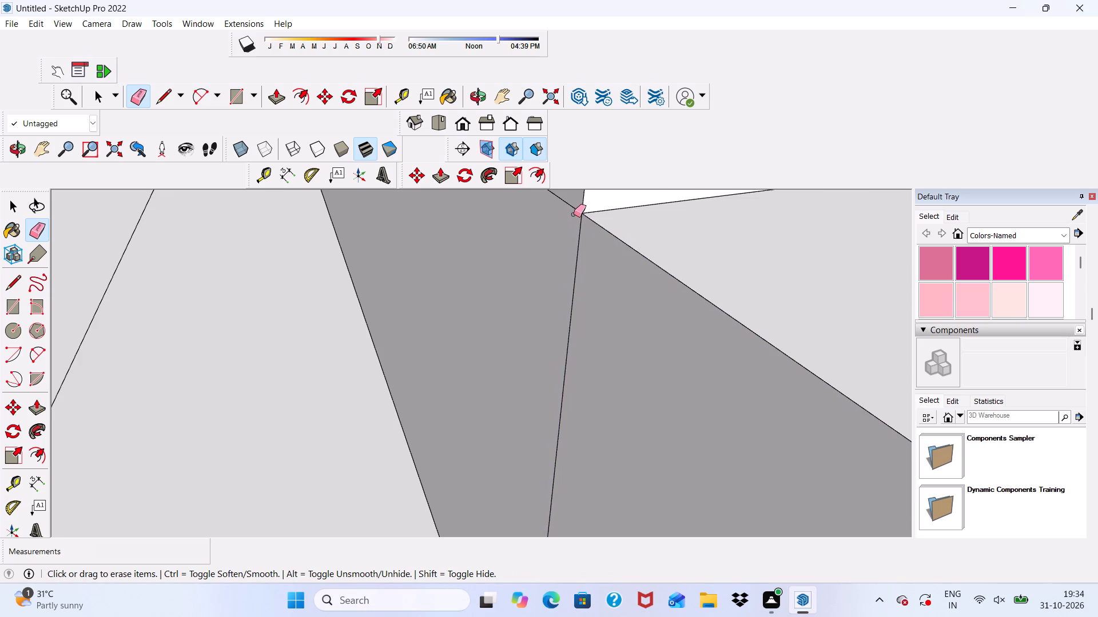
# Examine the recess along the bottom balcony's side edge, beside the lower frame's post on the side wall.
pyautogui.scroll(-19, 546, 222)
pyautogui.scroll(-6, 532, 245)
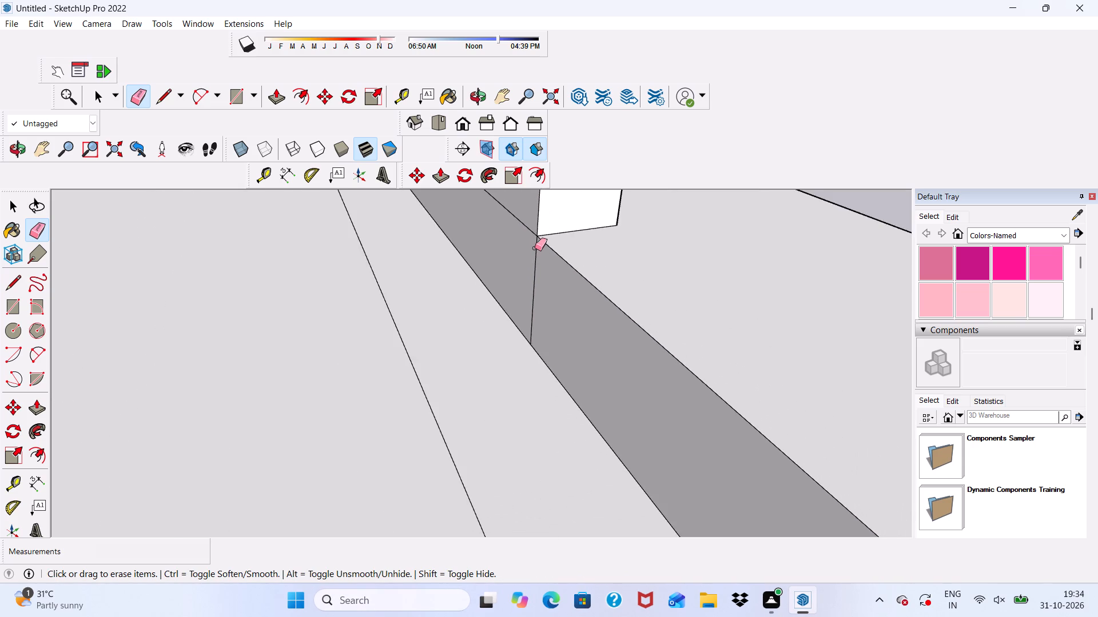
pyautogui.scroll(-12, 535, 248)
pyautogui.scroll(-12, 535, 257)
pyautogui.scroll(-1, 594, 272)
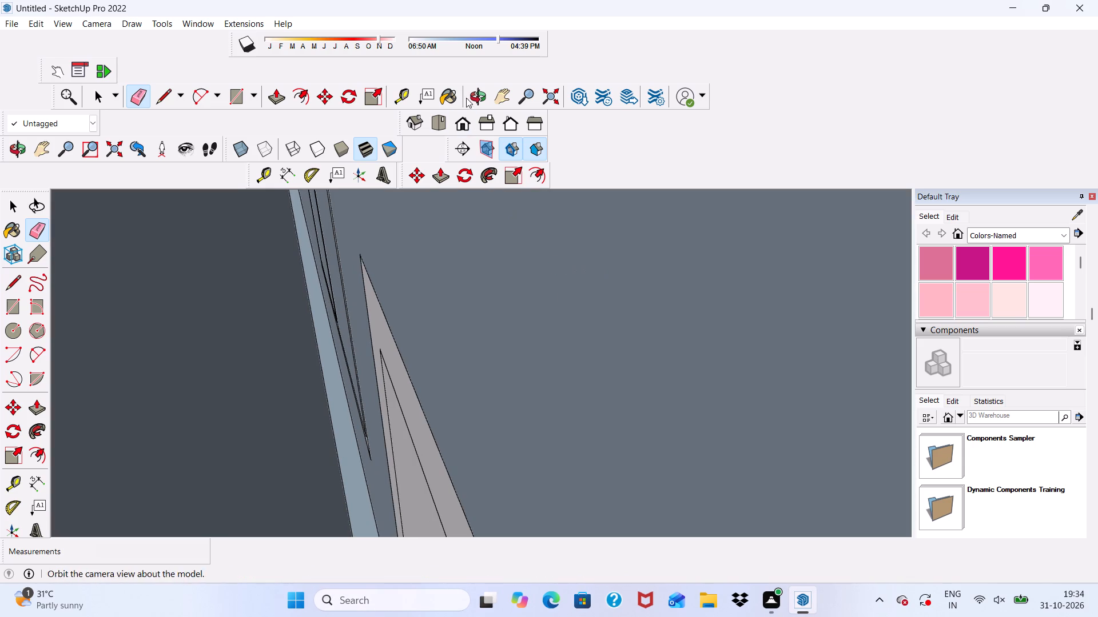
pyautogui.click(461, 129)
pyautogui.scroll(-2, 479, 214)
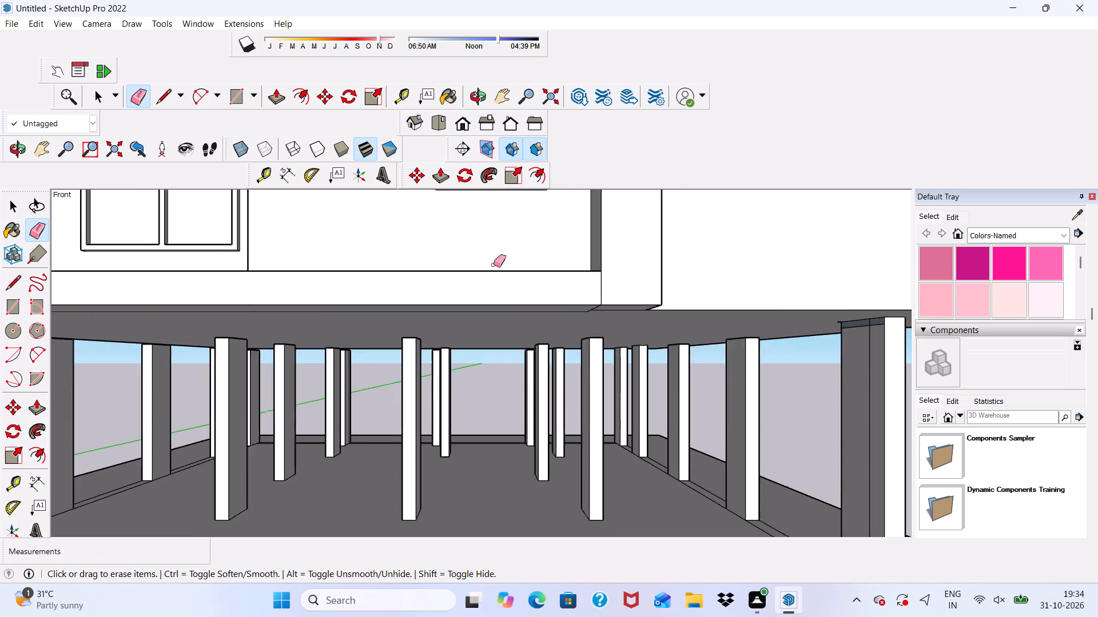
pyautogui.scroll(-10, 494, 265)
pyautogui.moveTo(434, 316); pyautogui.dragTo(751, 433, button='middle')
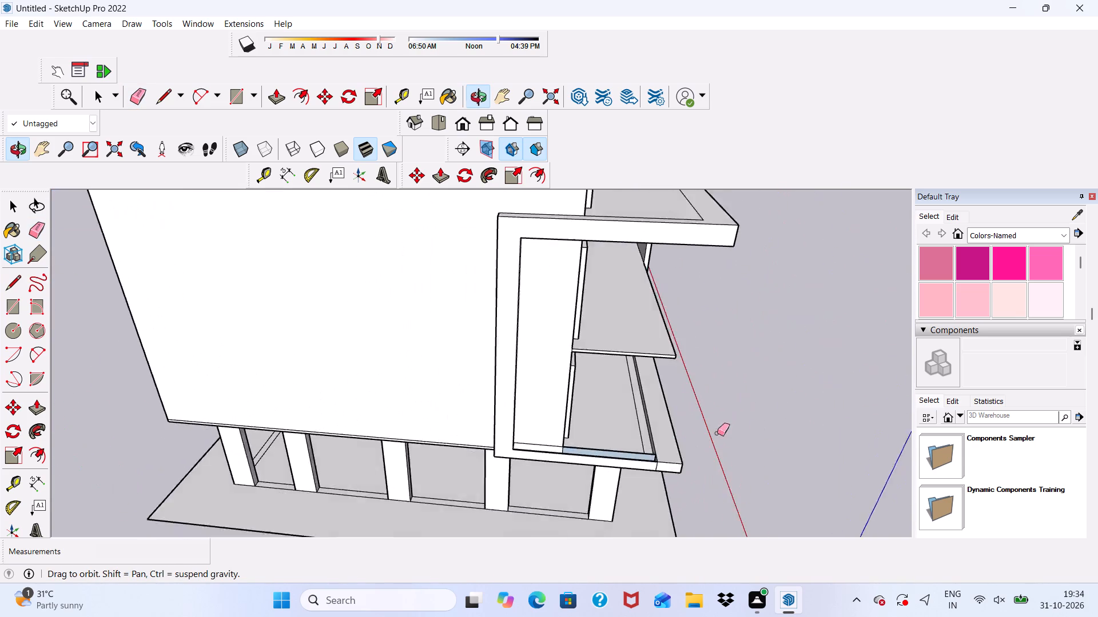
pyautogui.scroll(10, 665, 430)
pyautogui.scroll(-4, 645, 467)
pyautogui.moveTo(642, 495); pyautogui.dragTo(767, 506, button='middle')
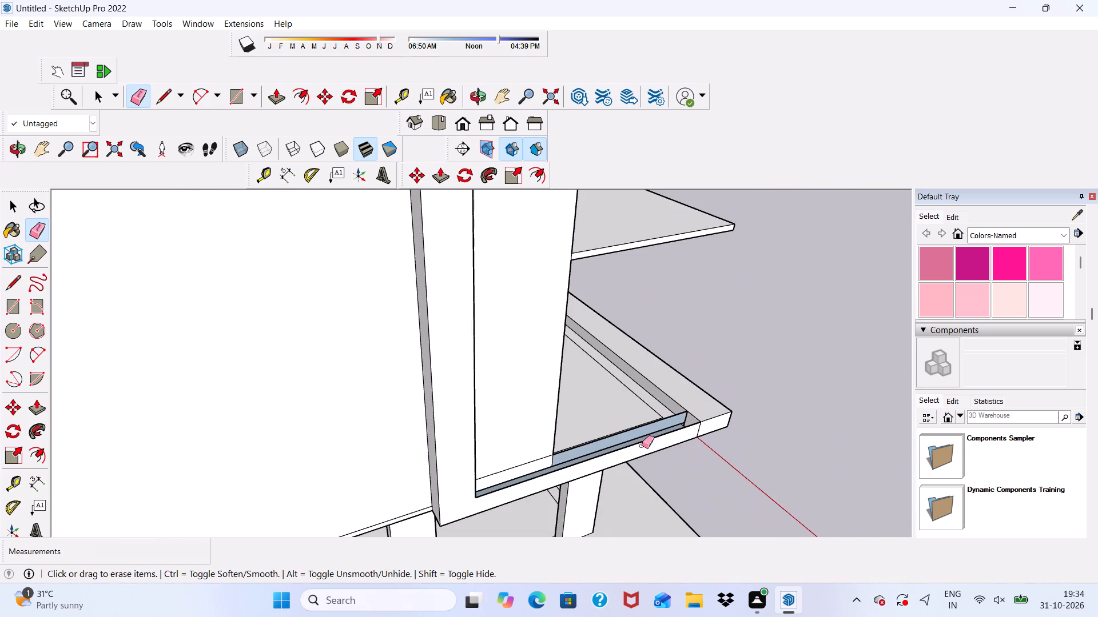
pyautogui.scroll(8, 628, 439)
pyautogui.press('space')
pyautogui.scroll(-2, 598, 426)
pyautogui.scroll(4, 584, 447)
pyautogui.scroll(-1, 584, 447)
pyautogui.scroll(4, 585, 463)
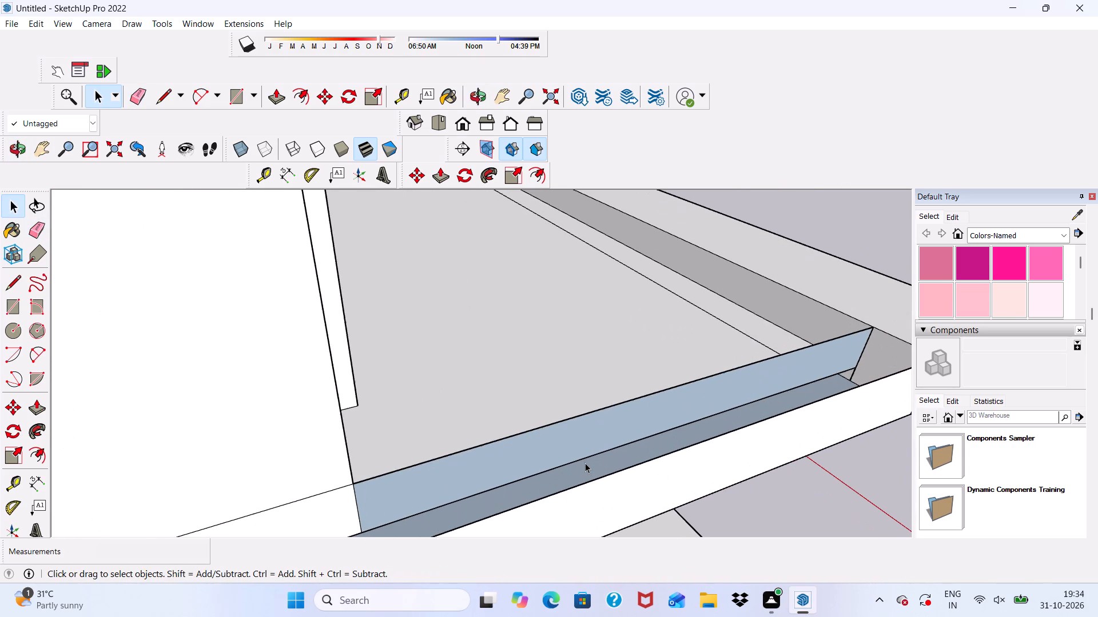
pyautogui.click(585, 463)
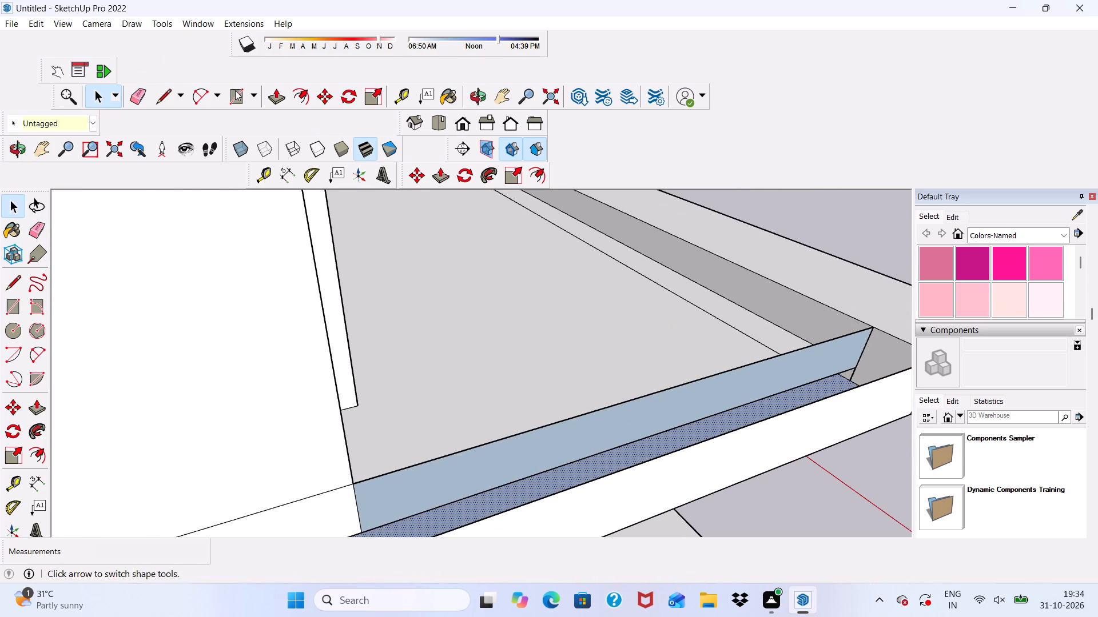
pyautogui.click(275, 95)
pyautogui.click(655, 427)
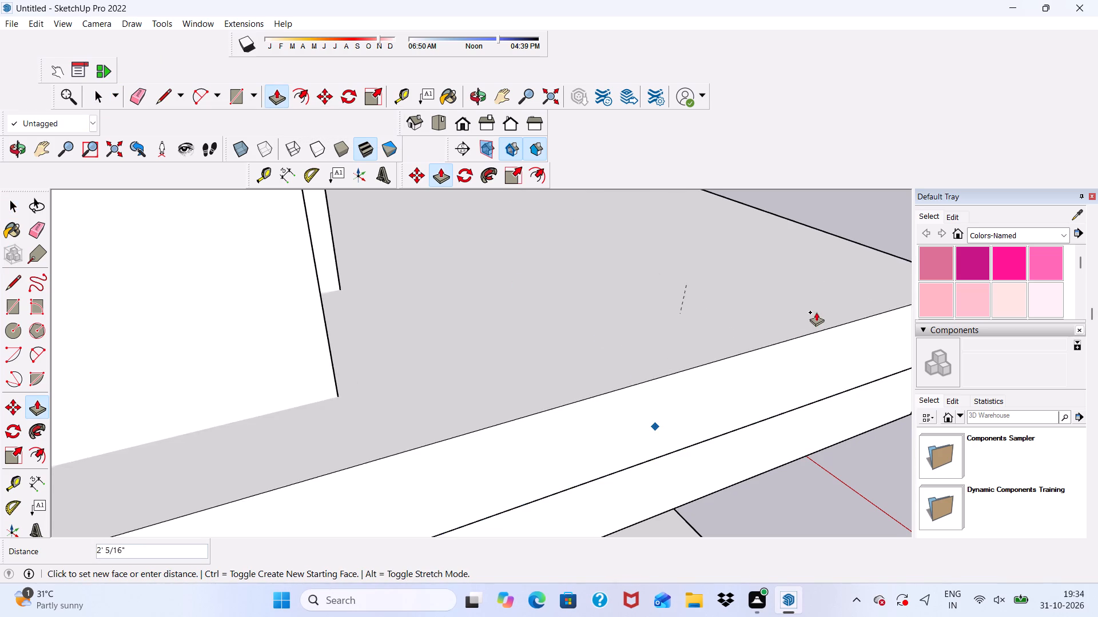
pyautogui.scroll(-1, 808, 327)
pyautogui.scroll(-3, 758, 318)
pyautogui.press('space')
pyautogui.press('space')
# Push/Pull the vertical face inside the recess along the bottom balcony's side edge outward by 11 1/4", flush with the frame's outer face.
pyautogui.scroll(5, 657, 410)
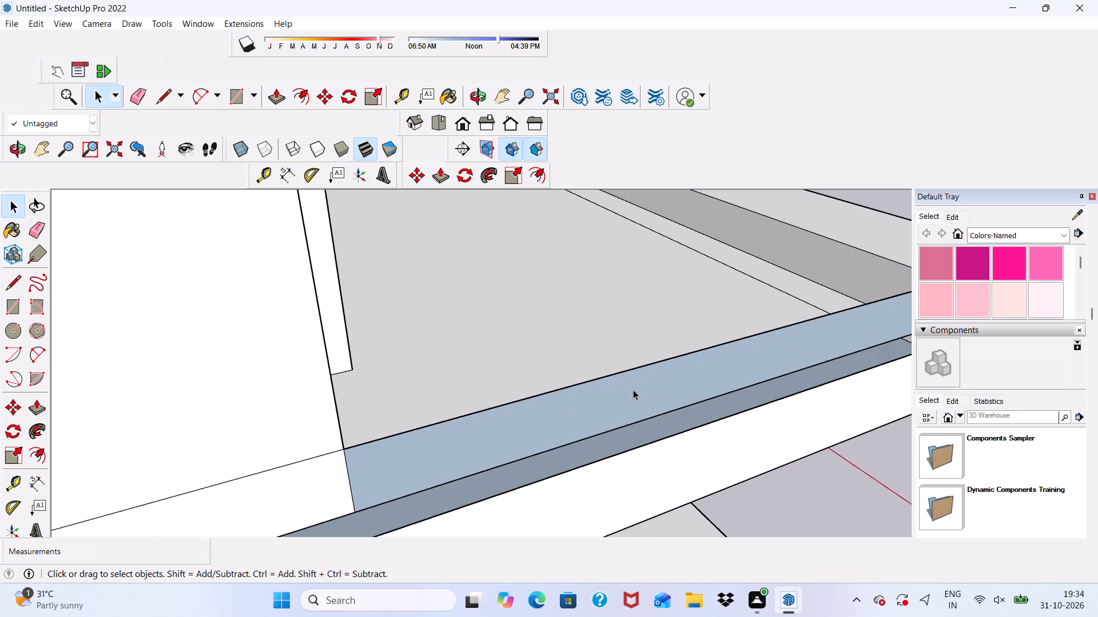
pyautogui.click(633, 390)
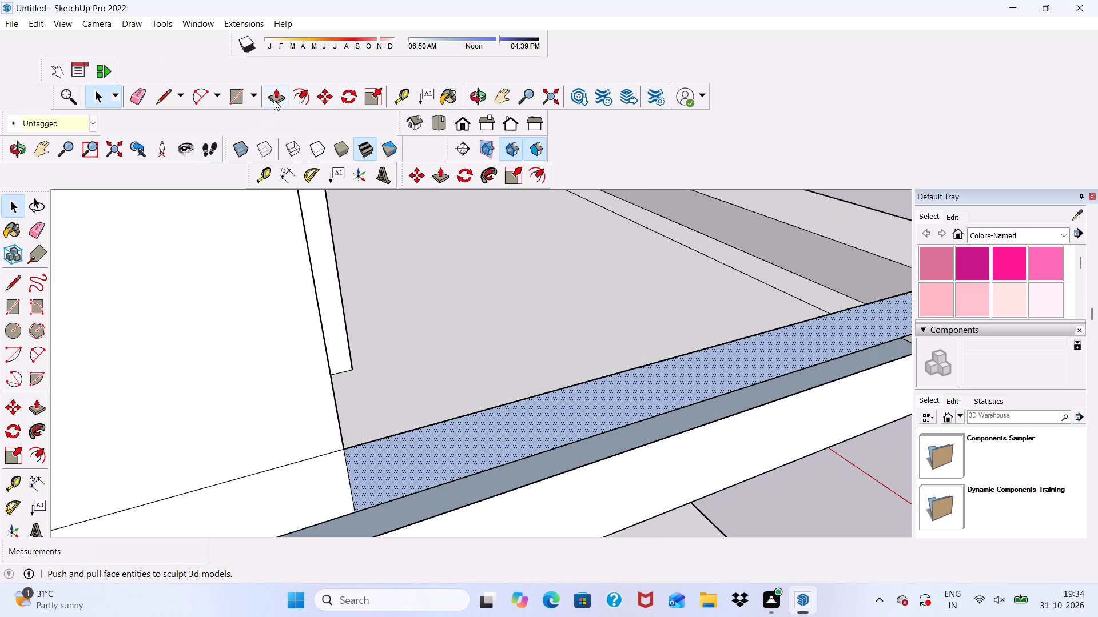
pyautogui.click(279, 93)
pyautogui.scroll(1, 544, 393)
pyautogui.click(550, 406)
pyautogui.scroll(-3, 570, 456)
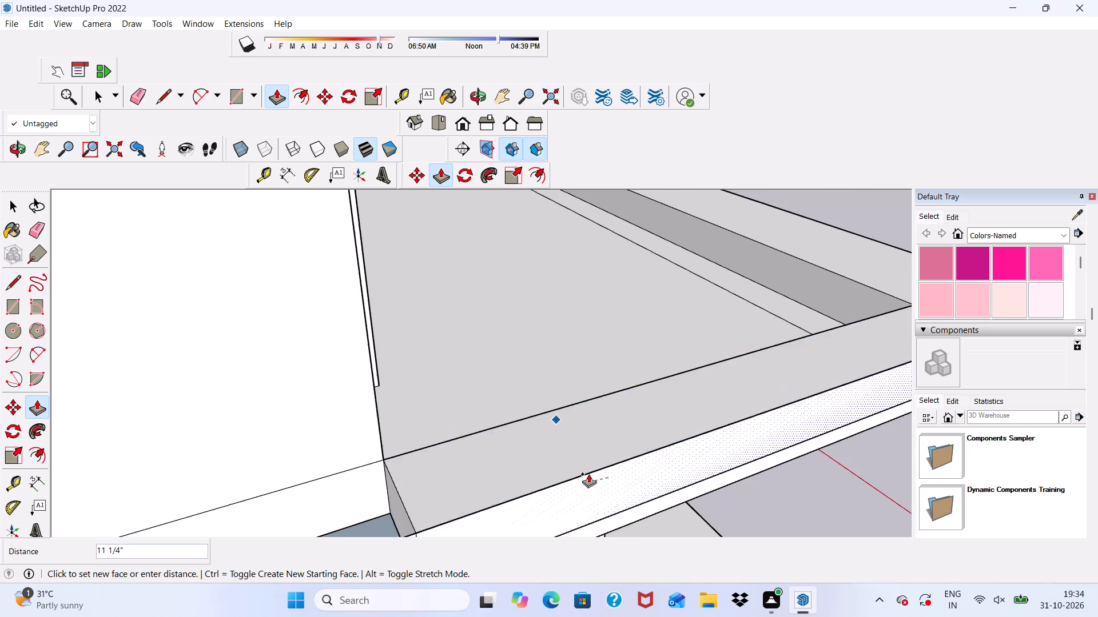
pyautogui.scroll(-3, 540, 374)
pyautogui.scroll(4, 517, 504)
pyautogui.scroll(-6, 478, 385)
pyautogui.scroll(6, 496, 487)
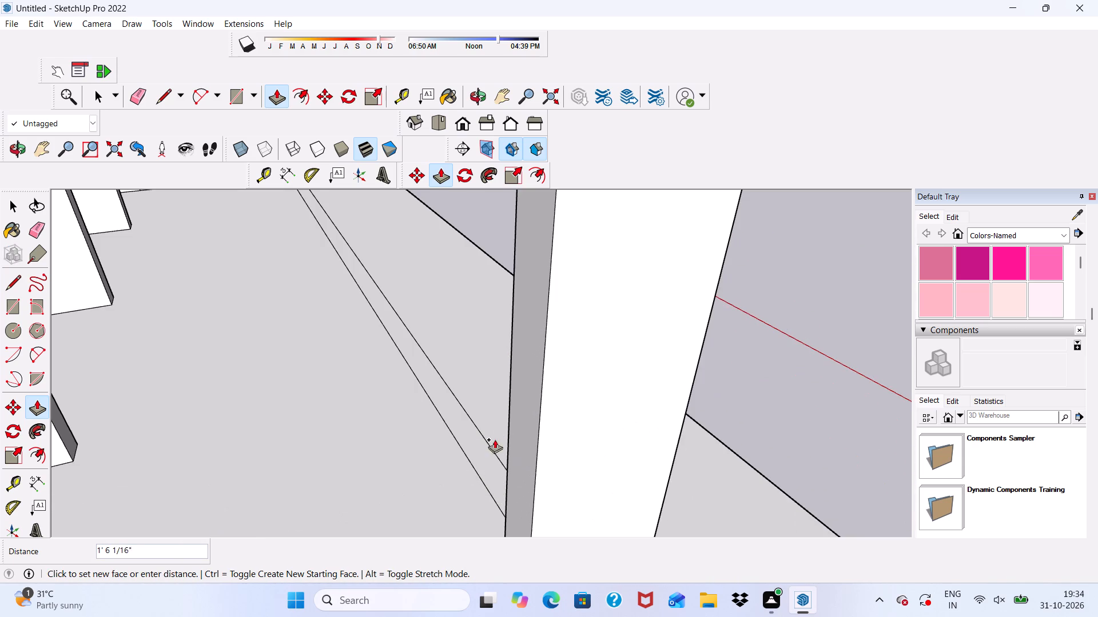
pyautogui.scroll(-10, 551, 310)
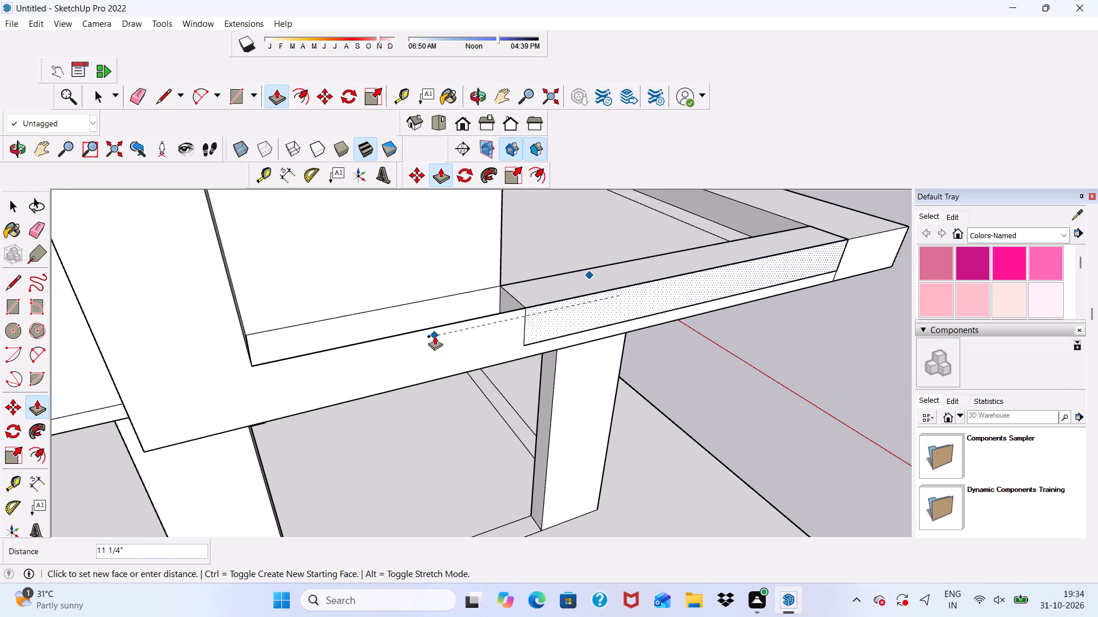
pyautogui.click(147, 447)
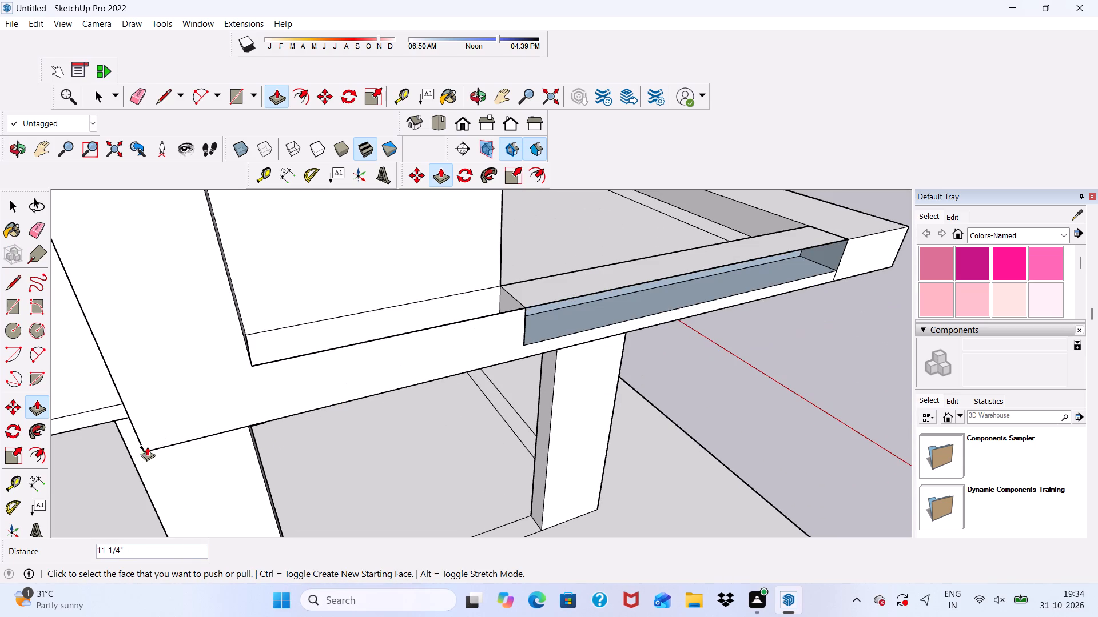
# Push/Pull the face left inside the side edge's open hollow by 11 1/4", flush with the frame's outer side.
pyautogui.scroll(4, 541, 343)
pyautogui.click(562, 293)
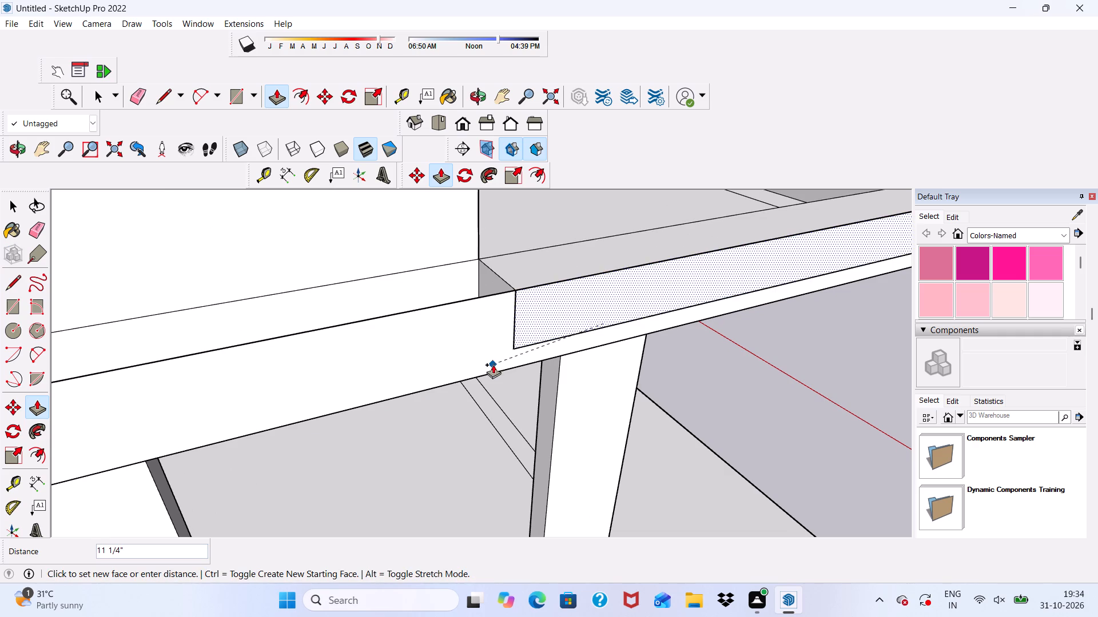
pyautogui.click(501, 348)
# Push/Pull the small end face of the bottom balcony's side edge by 5' 9 3/4", through the post to the frame's rear corner.
pyautogui.scroll(3, 478, 275)
pyautogui.click(497, 277)
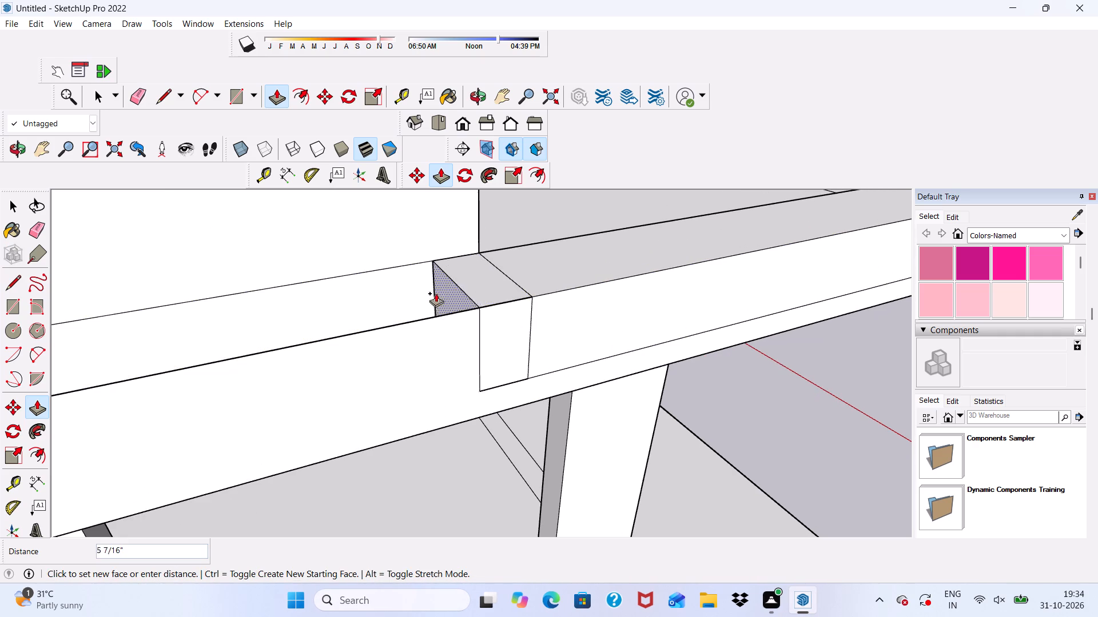
pyautogui.scroll(-16, 403, 302)
pyautogui.scroll(5, 292, 361)
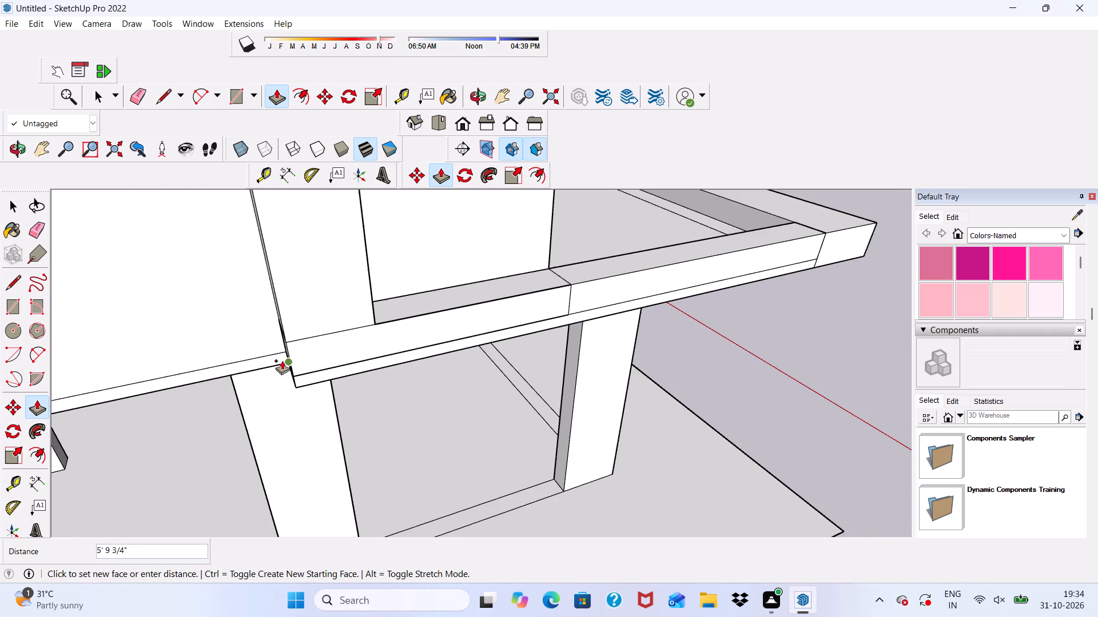
pyautogui.scroll(4, 289, 354)
pyautogui.moveTo(297, 366); pyautogui.dragTo(525, 277, button='middle')
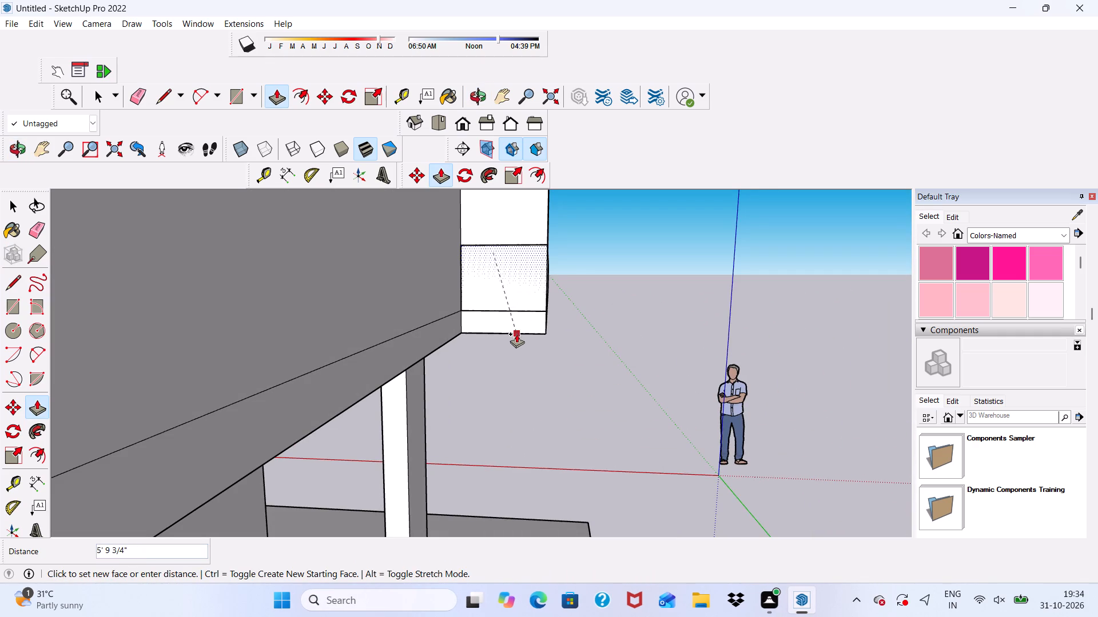
pyautogui.click(516, 332)
# Erase the seam lines around the base of the lower frame's post, on its rear face and outer side face.
pyautogui.scroll(-4, 508, 273)
pyautogui.moveTo(511, 293); pyautogui.dragTo(371, 318, button='middle')
pyautogui.click(132, 95)
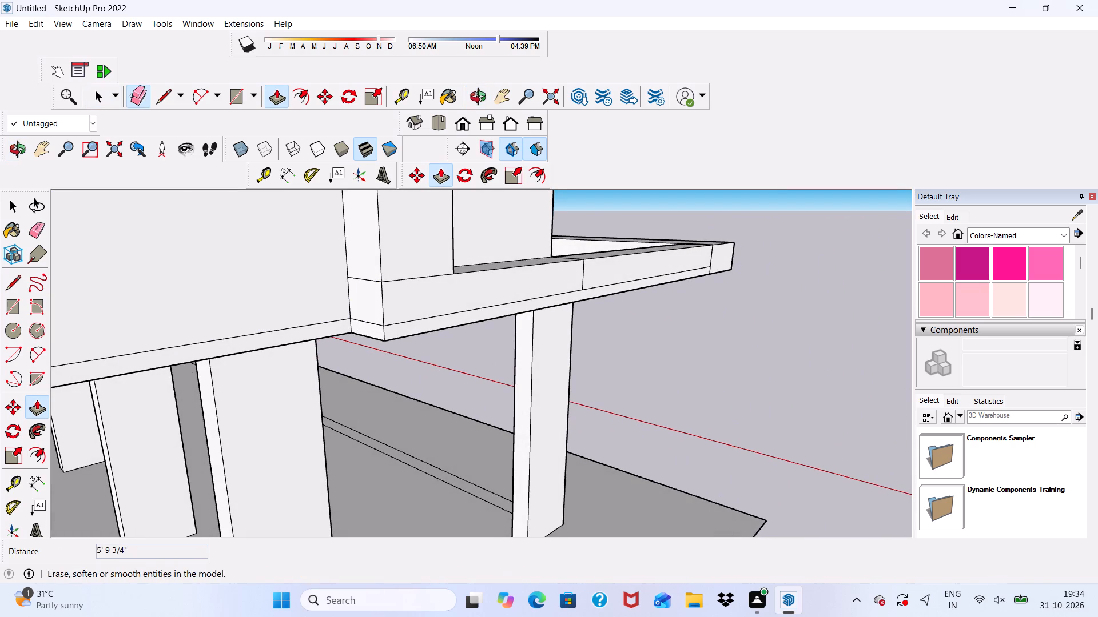
pyautogui.scroll(-1, 304, 205)
pyautogui.moveTo(508, 174); pyautogui.dragTo(555, 180, button='middle')
pyautogui.moveTo(510, 257); pyautogui.dragTo(608, 225, button='middle')
pyautogui.scroll(5, 531, 238)
pyautogui.scroll(-1, 528, 221)
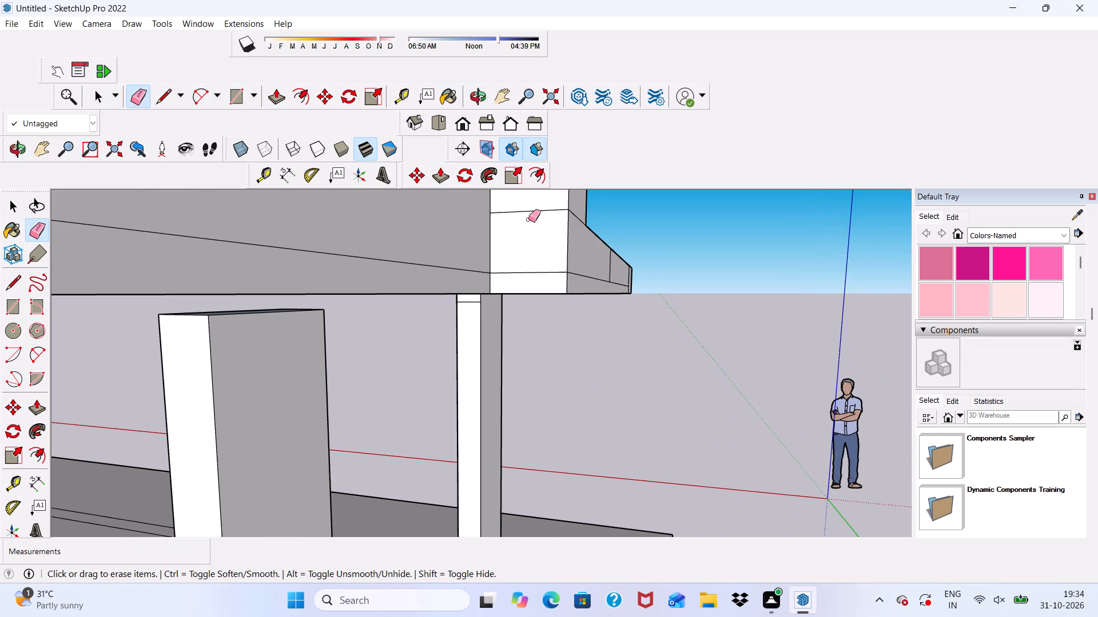
pyautogui.moveTo(526, 210); pyautogui.dragTo(526, 243)
pyautogui.moveTo(526, 251); pyautogui.dragTo(530, 273)
pyautogui.moveTo(550, 265); pyautogui.dragTo(448, 288, button='middle')
pyautogui.moveTo(483, 233); pyautogui.dragTo(493, 293)
# Erase the remaining seam lines on the outer side face of the bottom balcony's side beam, out to its outer corner.
pyautogui.scroll(1, 682, 242)
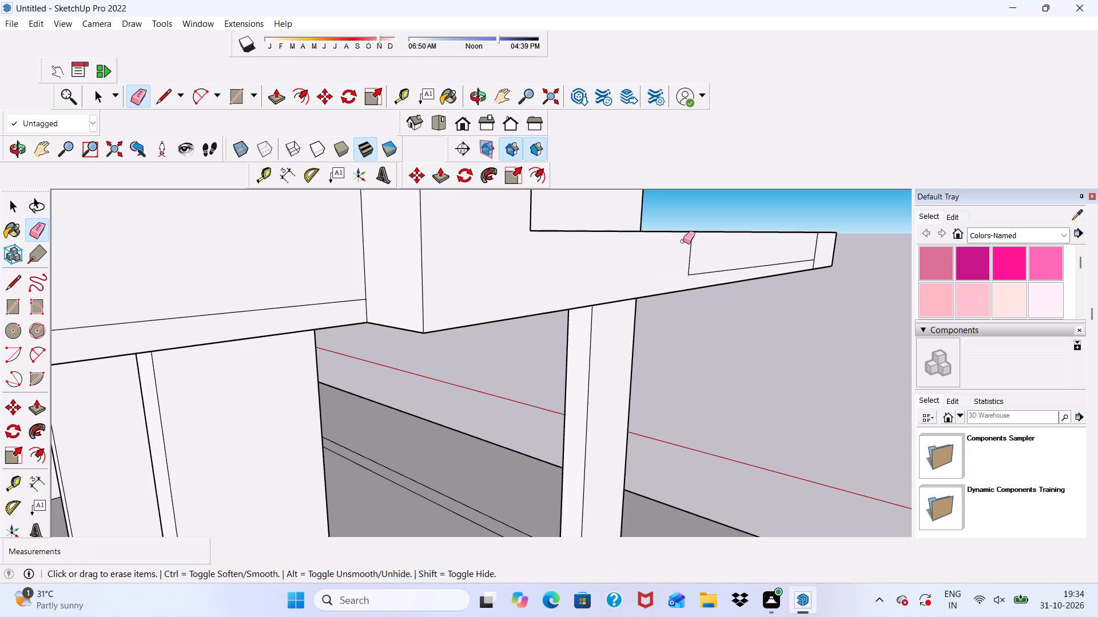
pyautogui.moveTo(683, 241); pyautogui.dragTo(703, 275)
pyautogui.scroll(-5, 510, 229)
pyautogui.scroll(3, 924, 261)
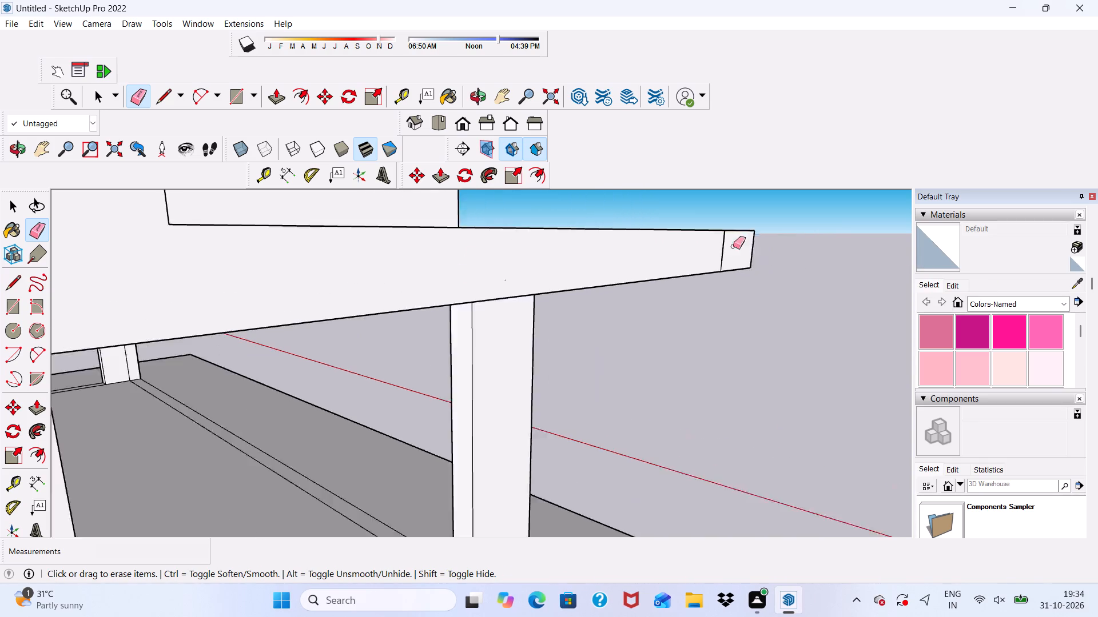
pyautogui.scroll(6, 733, 246)
pyautogui.moveTo(705, 252); pyautogui.dragTo(743, 269)
# Push/Pull the vertical face inside the recess along the bottom balcony's front edge by 2' 9", up to the inner floor line.
pyautogui.scroll(-5, 726, 243)
pyautogui.moveTo(676, 260); pyautogui.dragTo(575, 323, button='middle')
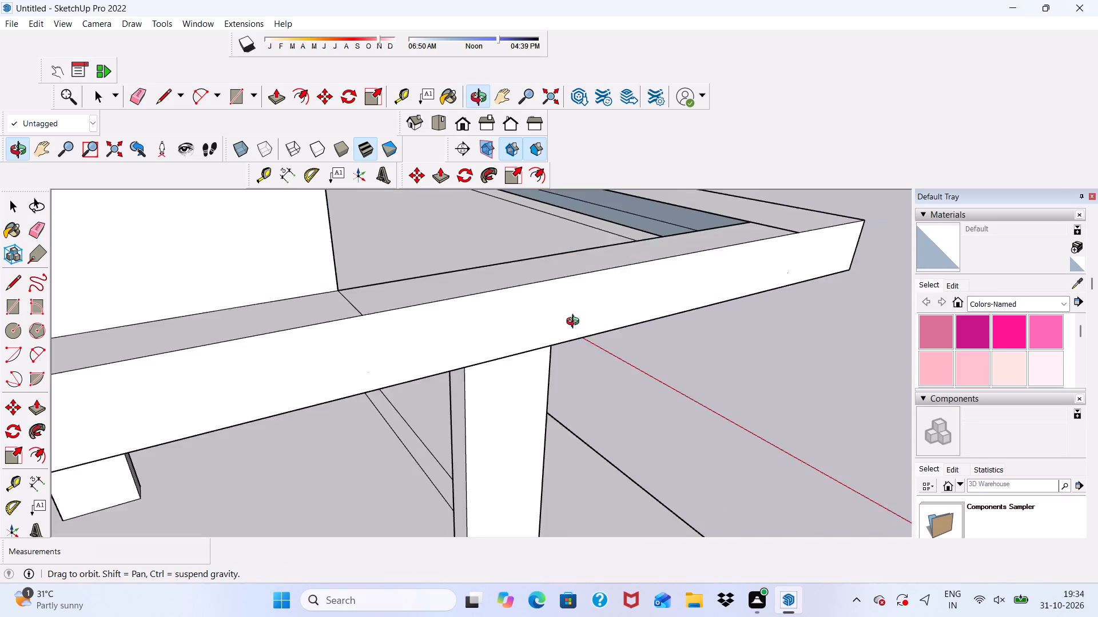
pyautogui.moveTo(575, 323); pyautogui.dragTo(438, 322, button='middle')
pyautogui.scroll(-5, 436, 302)
pyautogui.moveTo(441, 305); pyautogui.dragTo(648, 294, button='middle')
pyautogui.press('space')
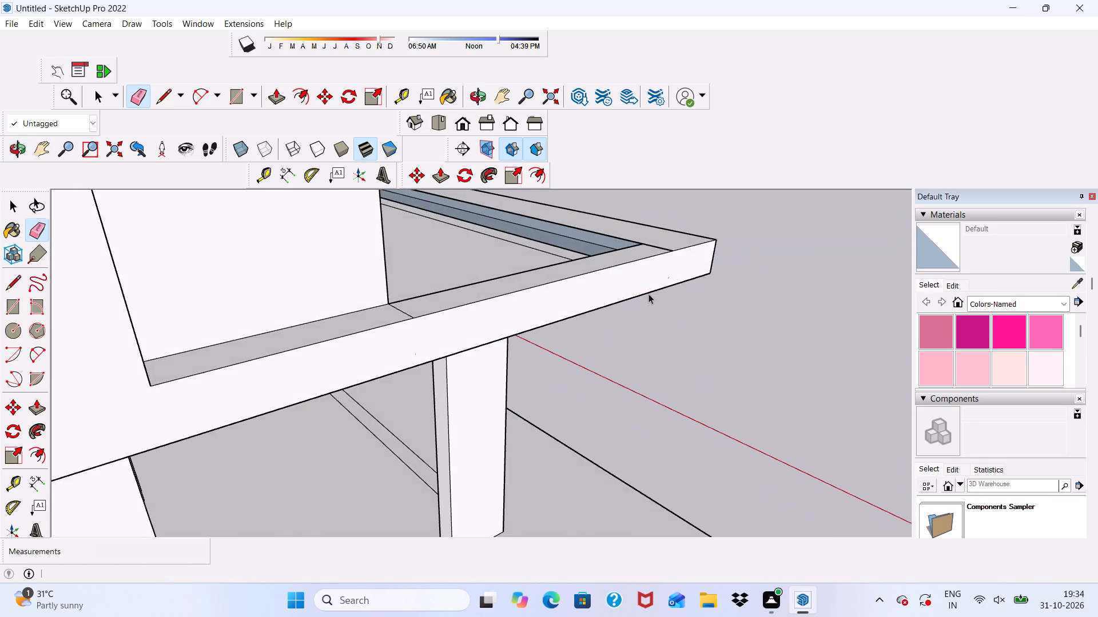
pyautogui.scroll(5, 616, 231)
pyautogui.scroll(-5, 604, 217)
pyautogui.moveTo(603, 243); pyautogui.dragTo(19, 310, button='middle')
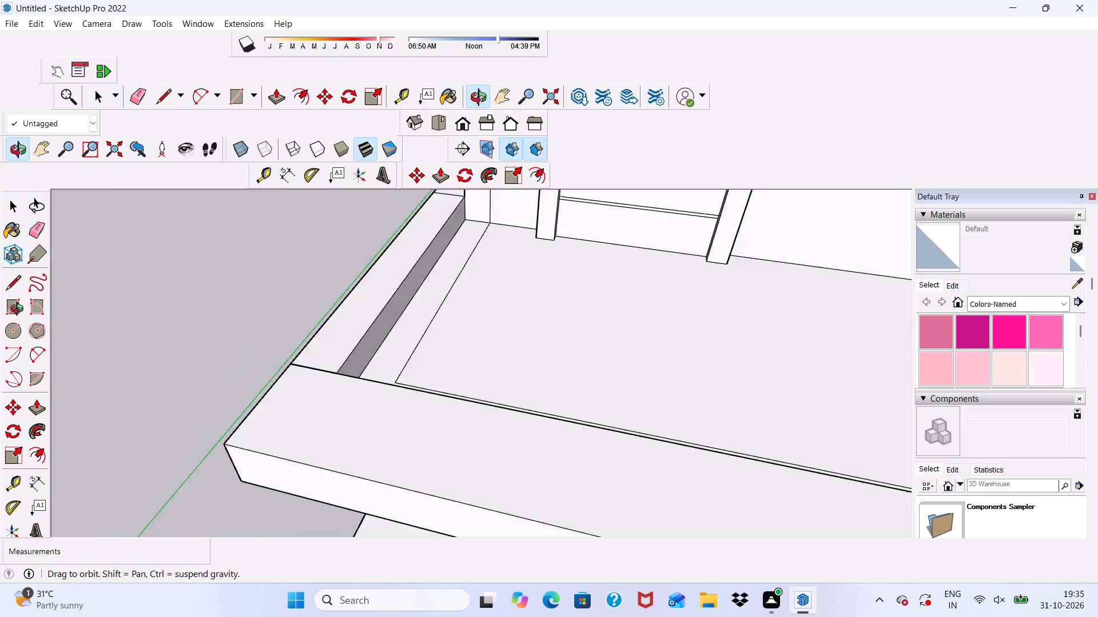
pyautogui.moveTo(19, 310); pyautogui.dragTo(677, 292, button='middle')
pyautogui.scroll(5, 617, 229)
pyautogui.scroll(-4, 603, 219)
pyautogui.scroll(3, 588, 254)
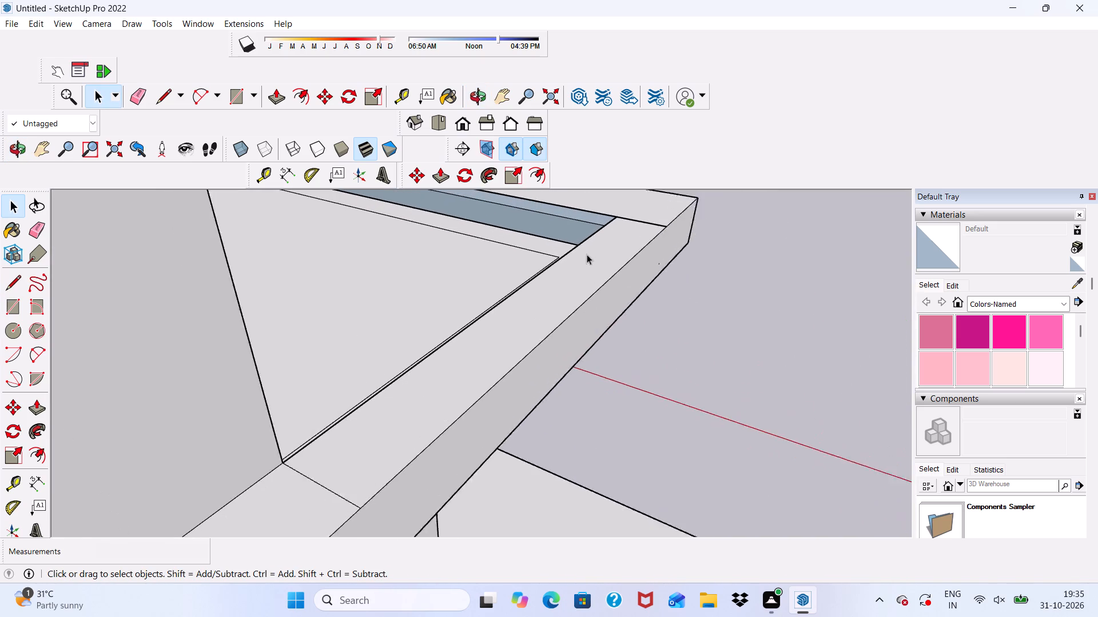
pyautogui.scroll(6, 587, 254)
pyautogui.click(555, 223)
pyautogui.scroll(-5, 555, 223)
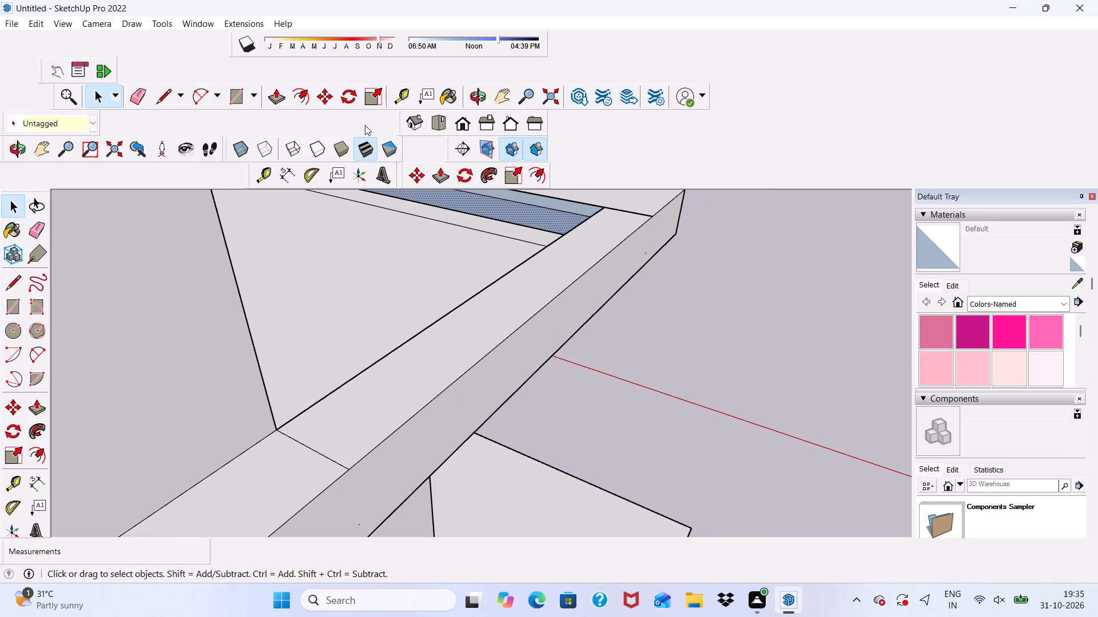
pyautogui.scroll(-1, 463, 223)
pyautogui.moveTo(474, 236); pyautogui.dragTo(498, 207, button='middle')
pyautogui.scroll(4, 498, 207)
pyautogui.click(496, 230)
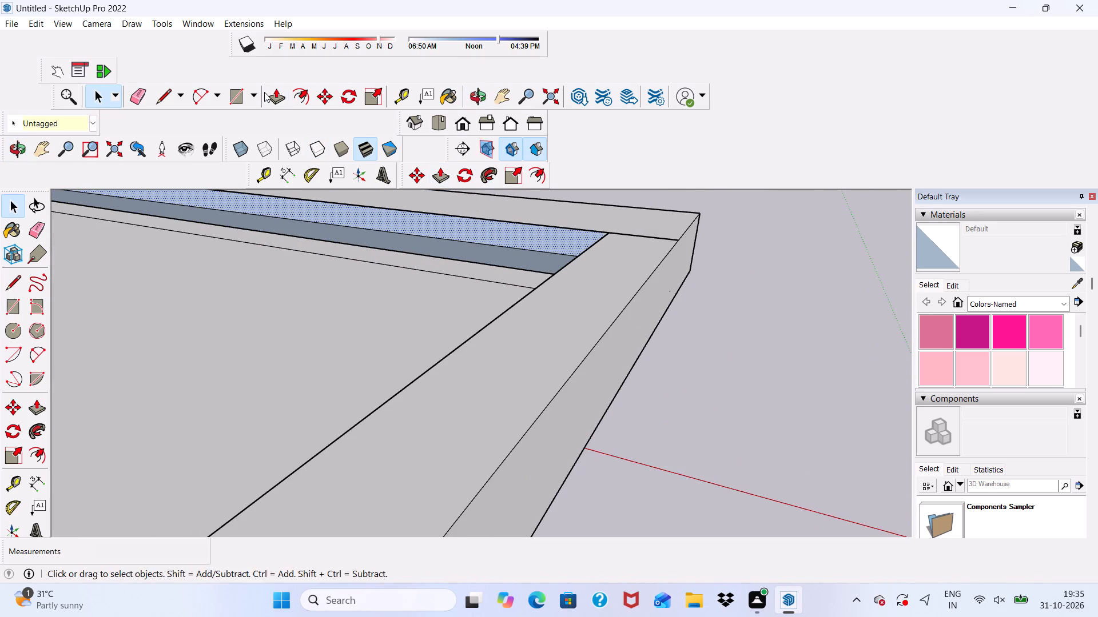
pyautogui.moveTo(268, 92); pyautogui.dragTo(273, 94)
pyautogui.click(423, 231)
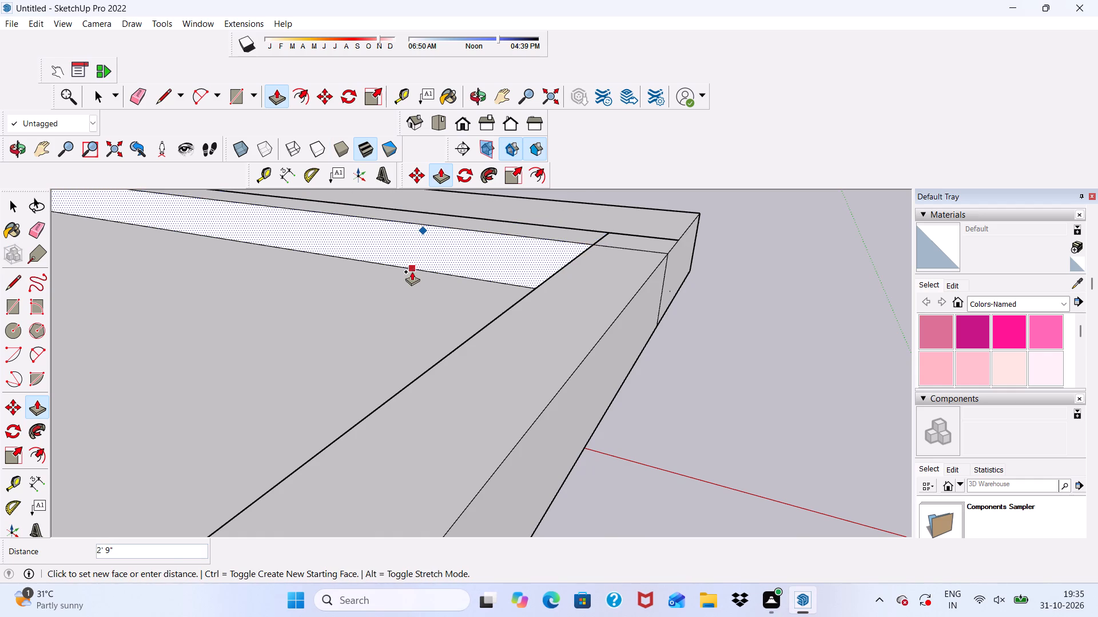
pyautogui.click(412, 271)
pyautogui.scroll(-5, 413, 257)
pyautogui.moveTo(445, 262); pyautogui.dragTo(388, 292, button='middle')
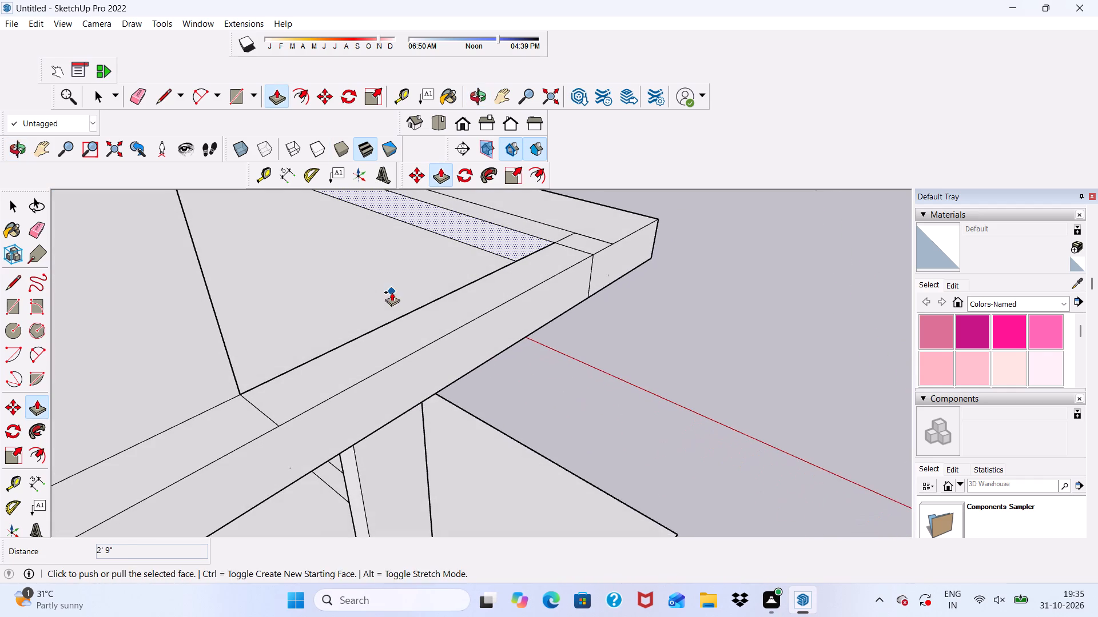
pyautogui.press('space')
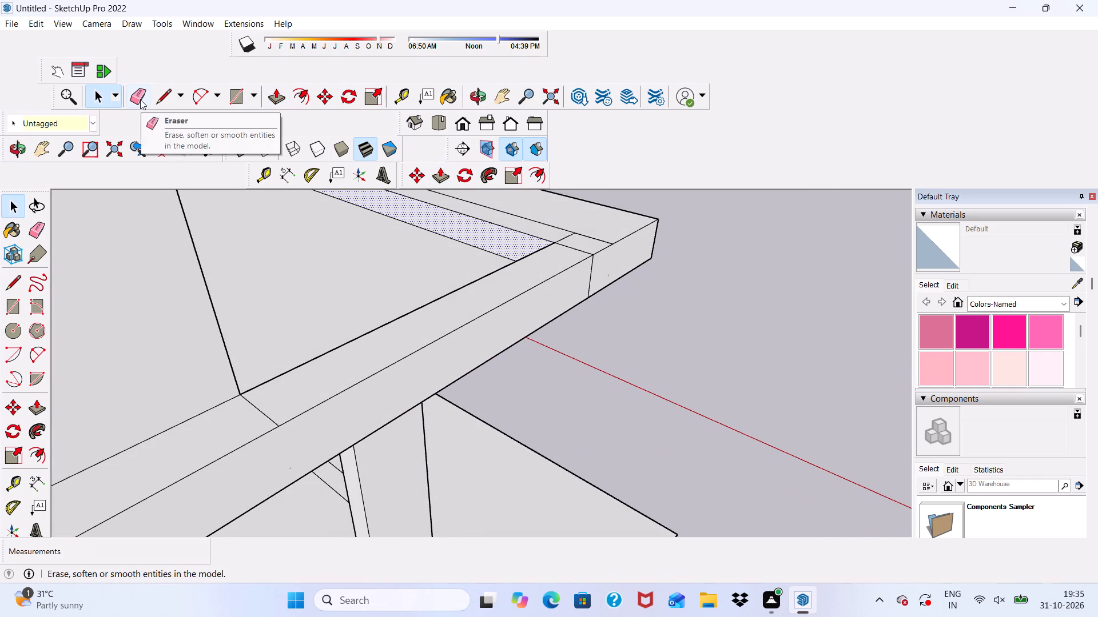
# Erase the short leftover seam lines on the top face at the bottom balcony's outer corner, undoing the last erasure.
pyautogui.click(140, 99)
pyautogui.click(582, 236)
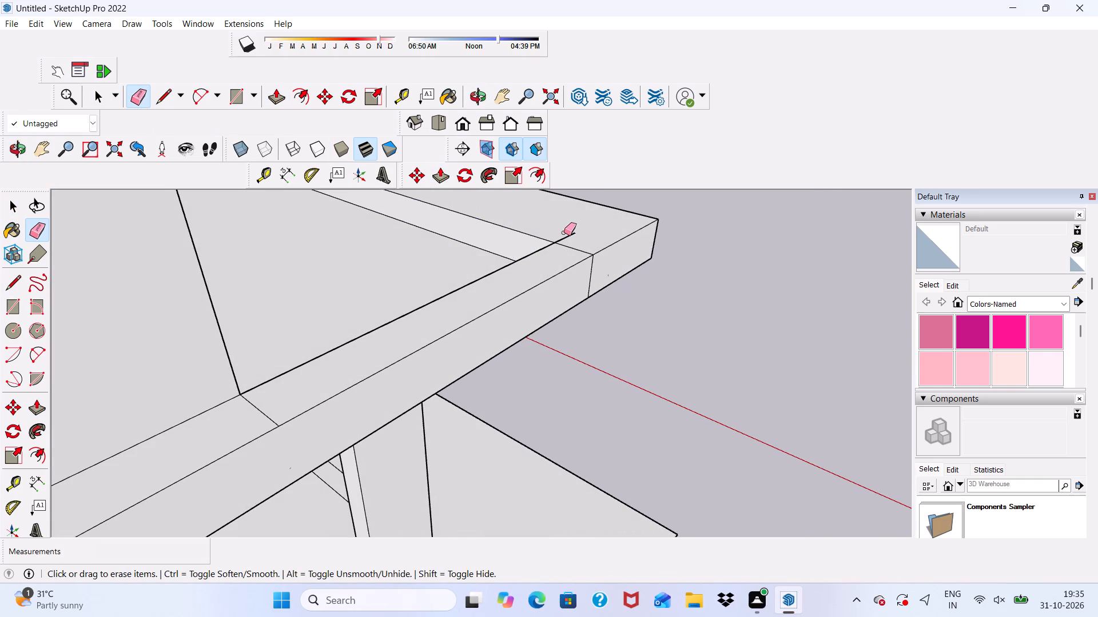
pyautogui.moveTo(563, 233); pyautogui.dragTo(570, 236)
pyautogui.click(568, 246)
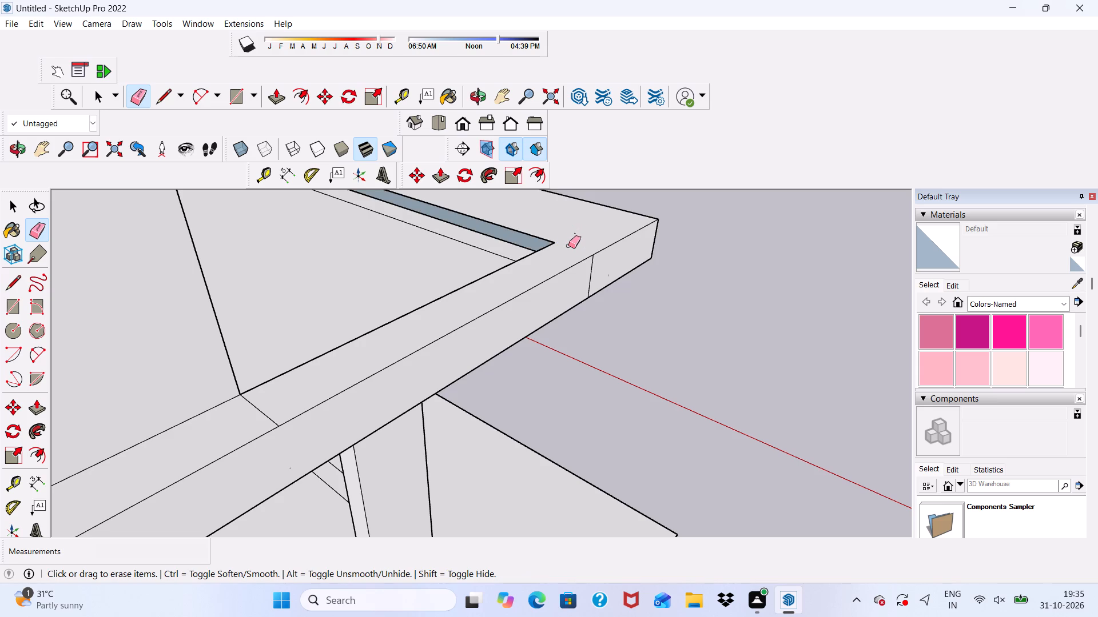
pyautogui.press('z')
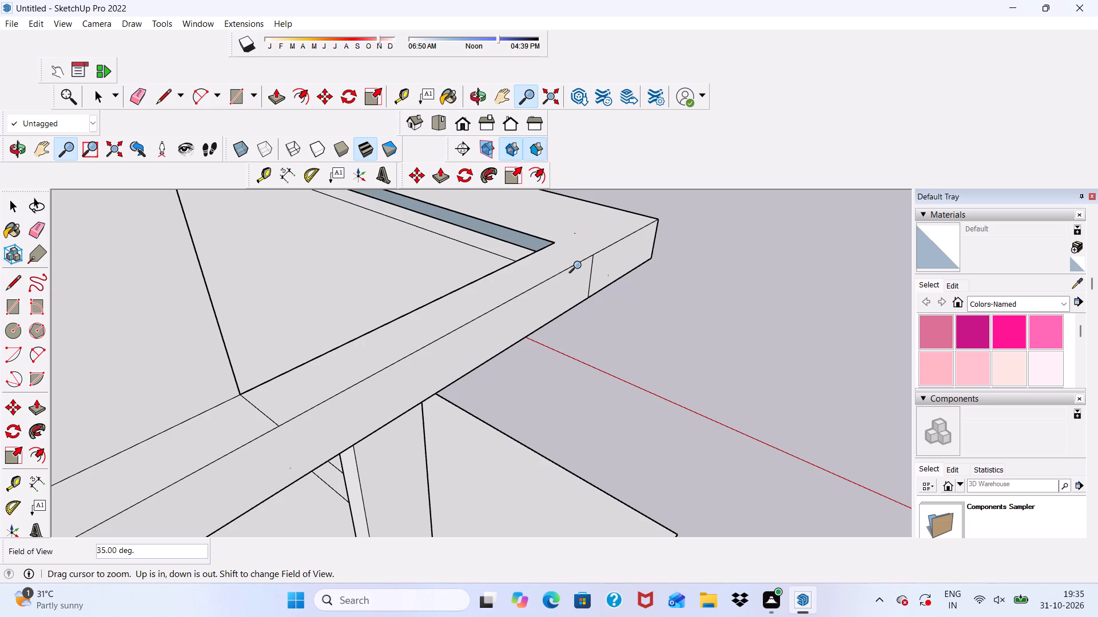
pyautogui.hotkey('ctrl', 'z')
pyautogui.keyDown('ctrl'); pyautogui.moveTo(580, 263); pyautogui.dragTo(602, 259); pyautogui.keyUp('ctrl')
pyautogui.press('space')
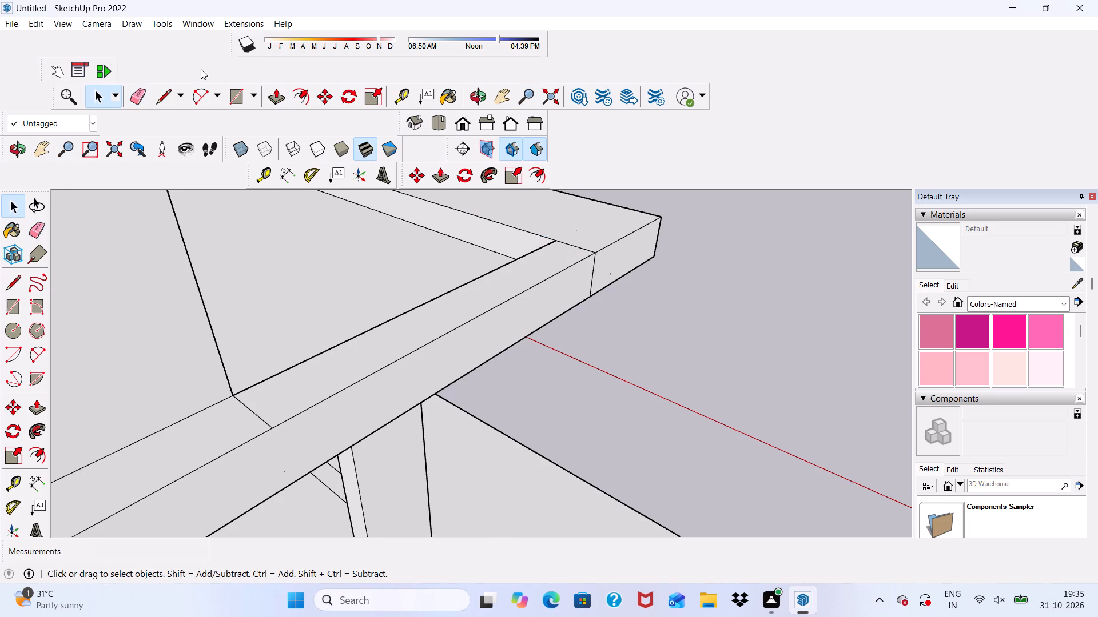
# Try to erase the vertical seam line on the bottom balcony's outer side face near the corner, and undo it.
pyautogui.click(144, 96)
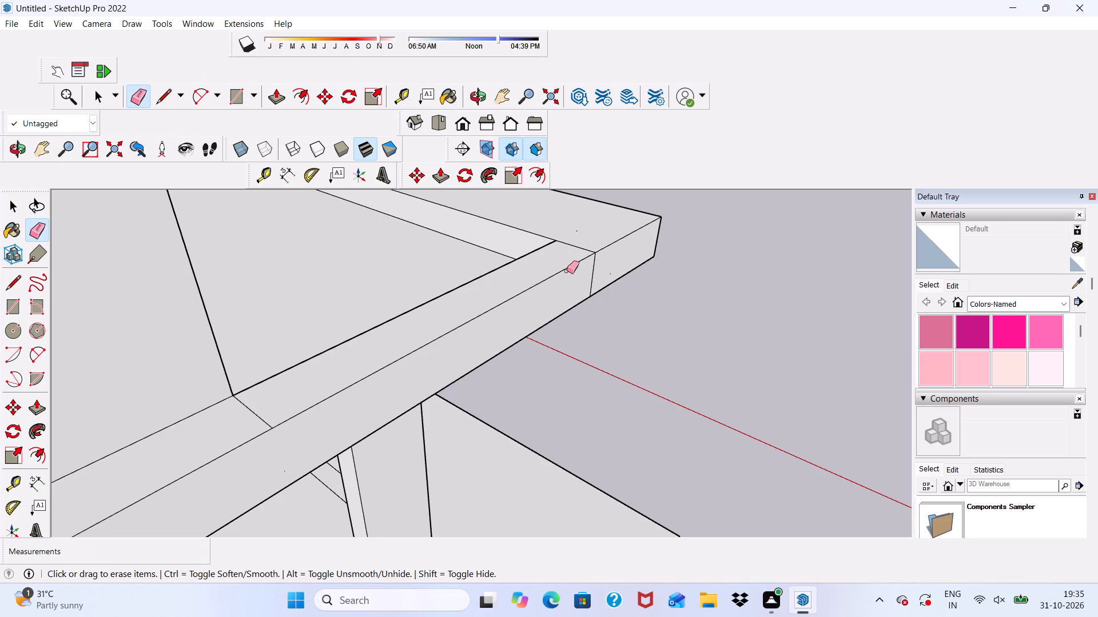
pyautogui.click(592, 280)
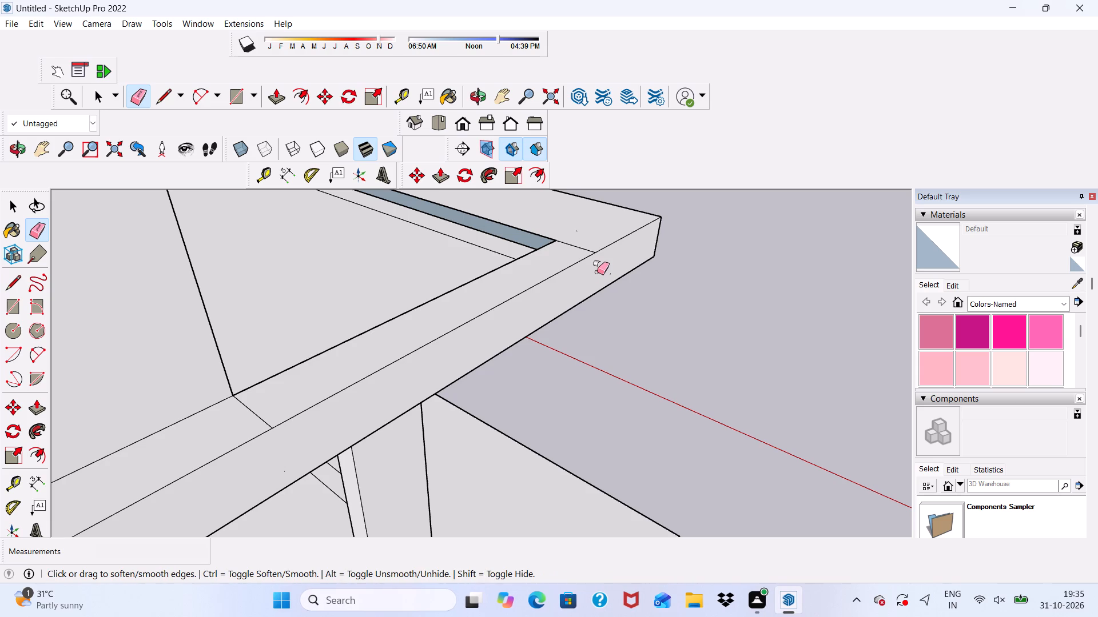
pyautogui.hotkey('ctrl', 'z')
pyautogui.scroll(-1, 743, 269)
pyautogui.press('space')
# Erase the seam line nearer the outer edge on the underside of the bottom balcony's overhang.
pyautogui.scroll(-1, 730, 273)
pyautogui.moveTo(730, 273); pyautogui.dragTo(424, 97, button='middle')
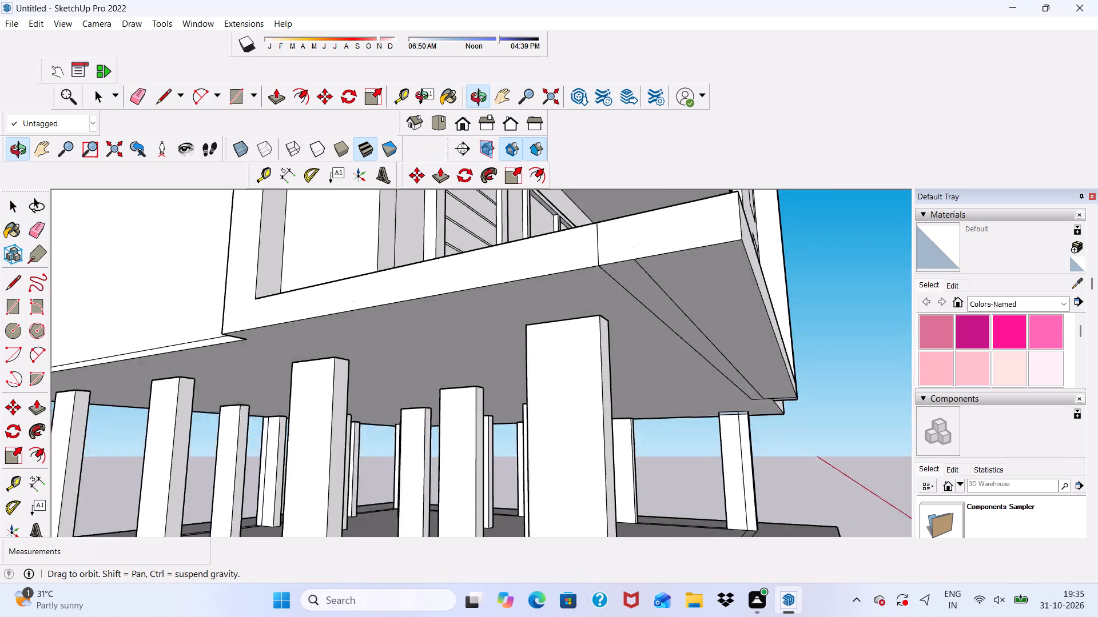
pyautogui.moveTo(424, 97); pyautogui.dragTo(534, 161, button='middle')
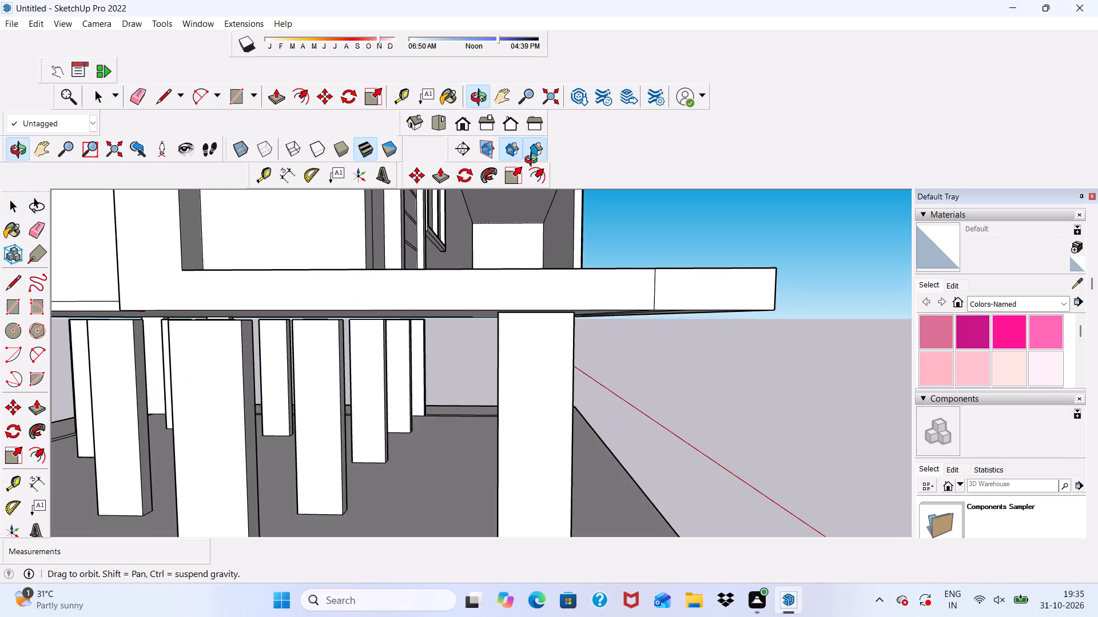
pyautogui.moveTo(534, 161); pyautogui.dragTo(551, 115, button='middle')
pyautogui.click(138, 95)
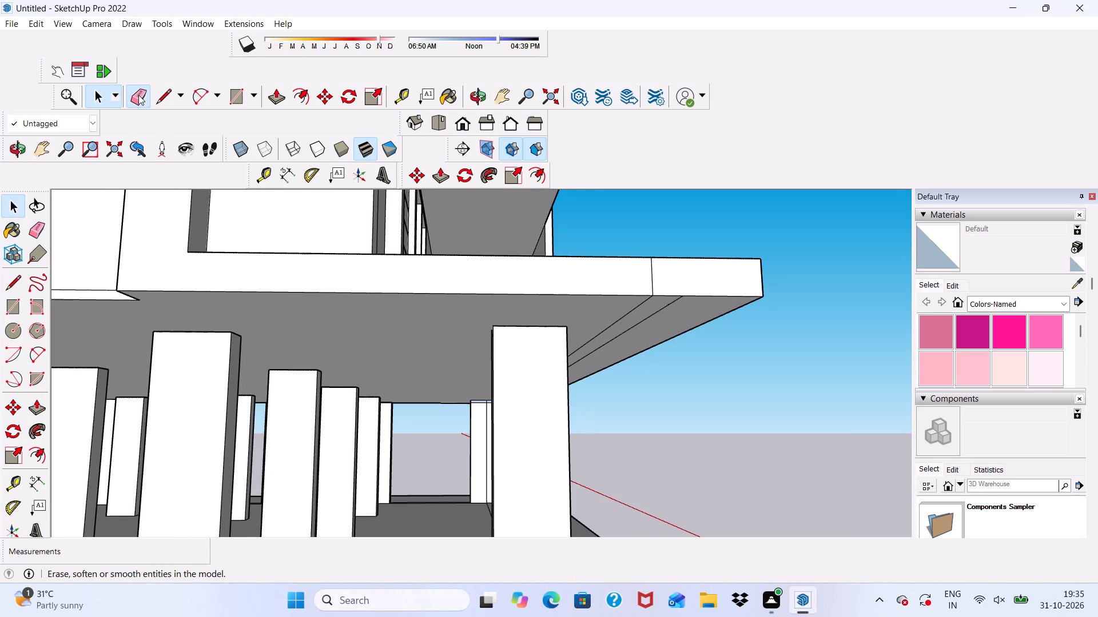
pyautogui.scroll(3, 693, 351)
pyautogui.click(642, 266)
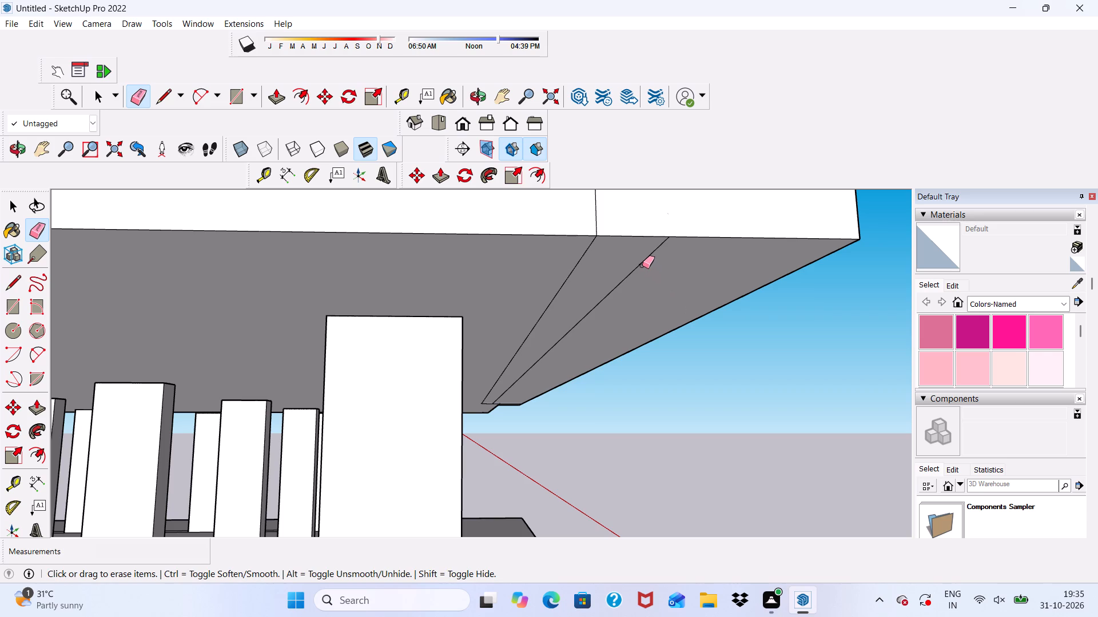
pyautogui.moveTo(638, 269); pyautogui.dragTo(645, 290)
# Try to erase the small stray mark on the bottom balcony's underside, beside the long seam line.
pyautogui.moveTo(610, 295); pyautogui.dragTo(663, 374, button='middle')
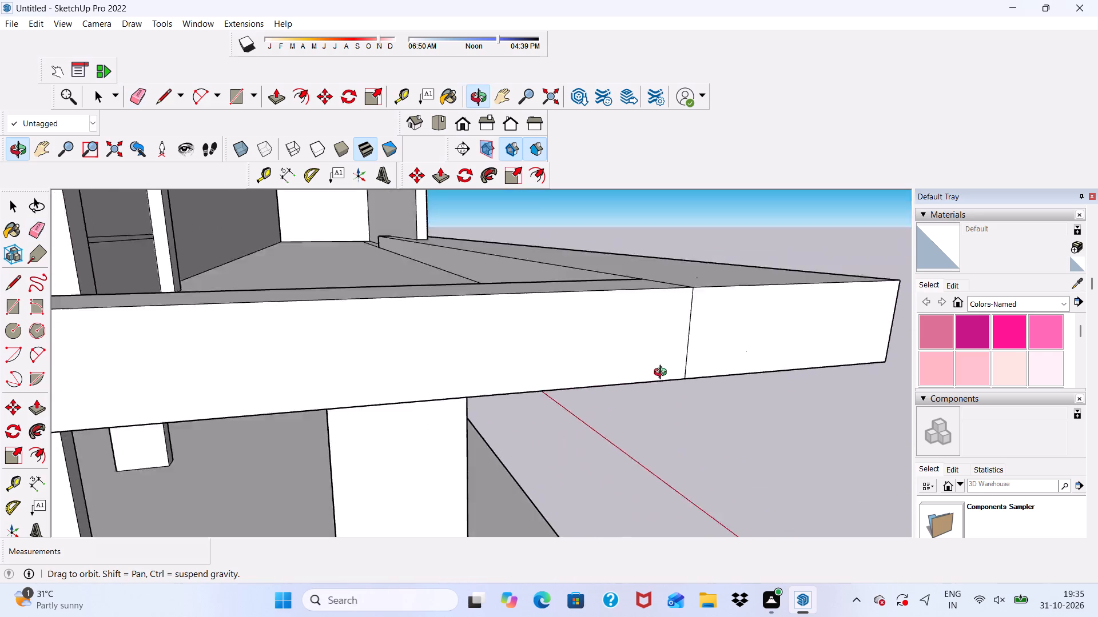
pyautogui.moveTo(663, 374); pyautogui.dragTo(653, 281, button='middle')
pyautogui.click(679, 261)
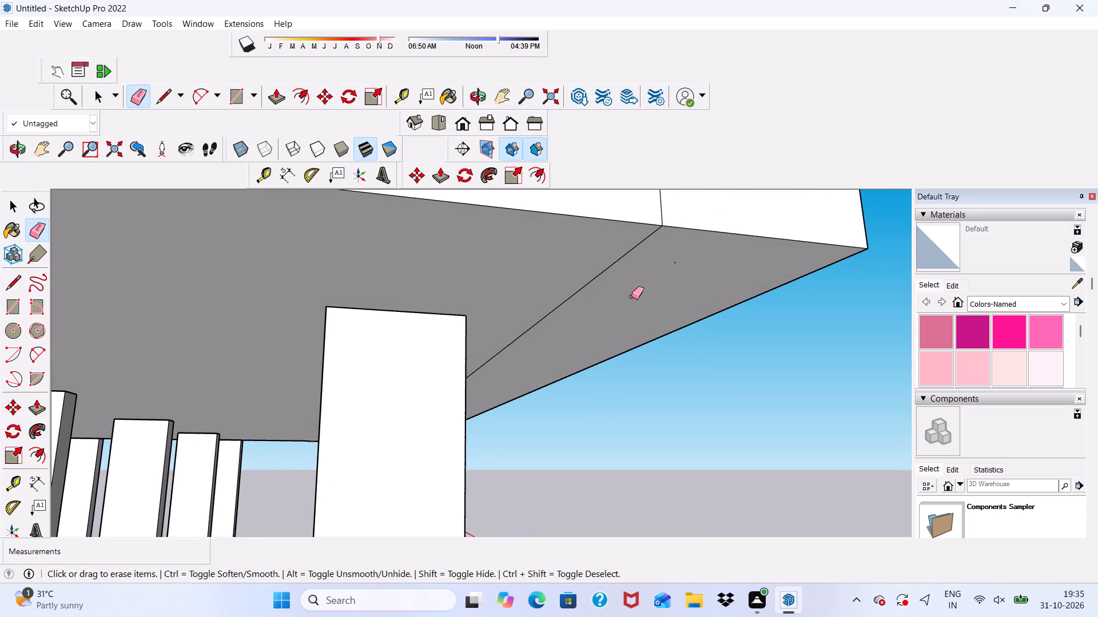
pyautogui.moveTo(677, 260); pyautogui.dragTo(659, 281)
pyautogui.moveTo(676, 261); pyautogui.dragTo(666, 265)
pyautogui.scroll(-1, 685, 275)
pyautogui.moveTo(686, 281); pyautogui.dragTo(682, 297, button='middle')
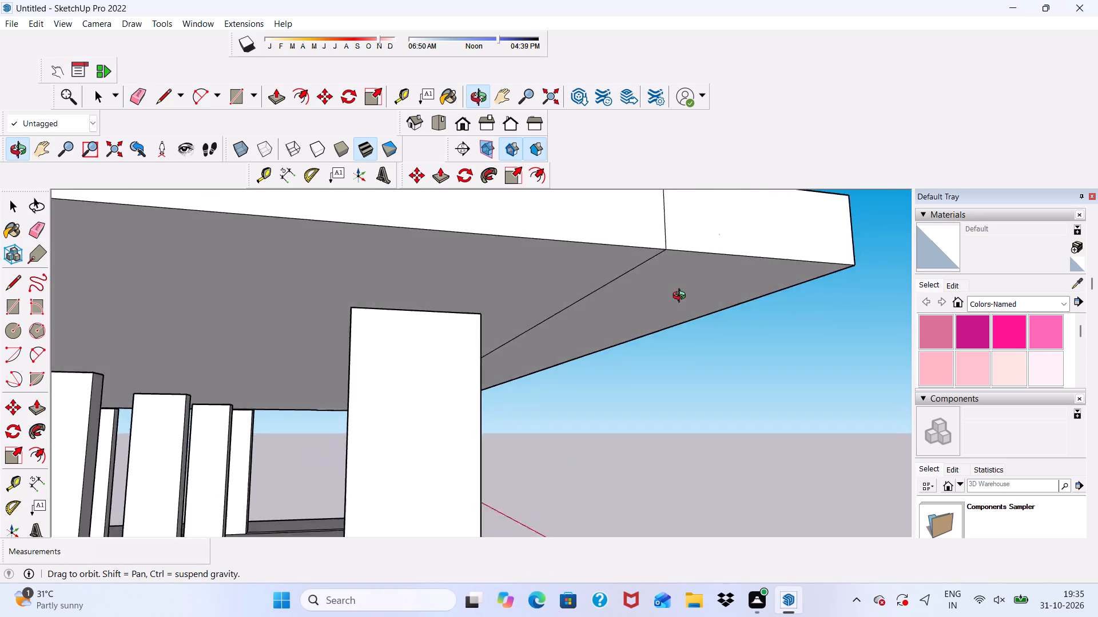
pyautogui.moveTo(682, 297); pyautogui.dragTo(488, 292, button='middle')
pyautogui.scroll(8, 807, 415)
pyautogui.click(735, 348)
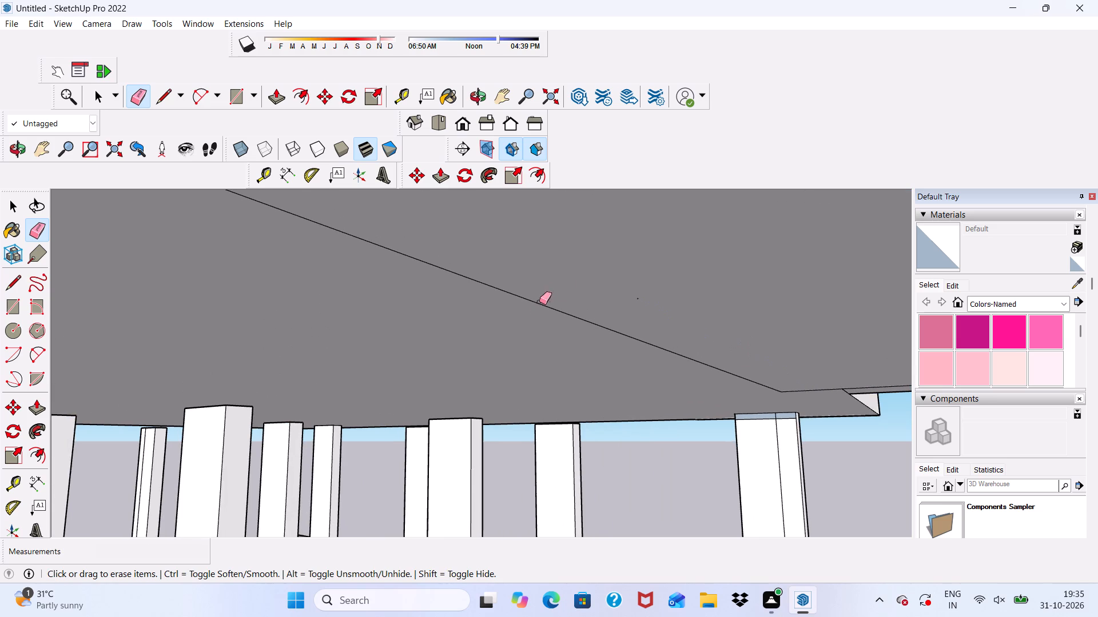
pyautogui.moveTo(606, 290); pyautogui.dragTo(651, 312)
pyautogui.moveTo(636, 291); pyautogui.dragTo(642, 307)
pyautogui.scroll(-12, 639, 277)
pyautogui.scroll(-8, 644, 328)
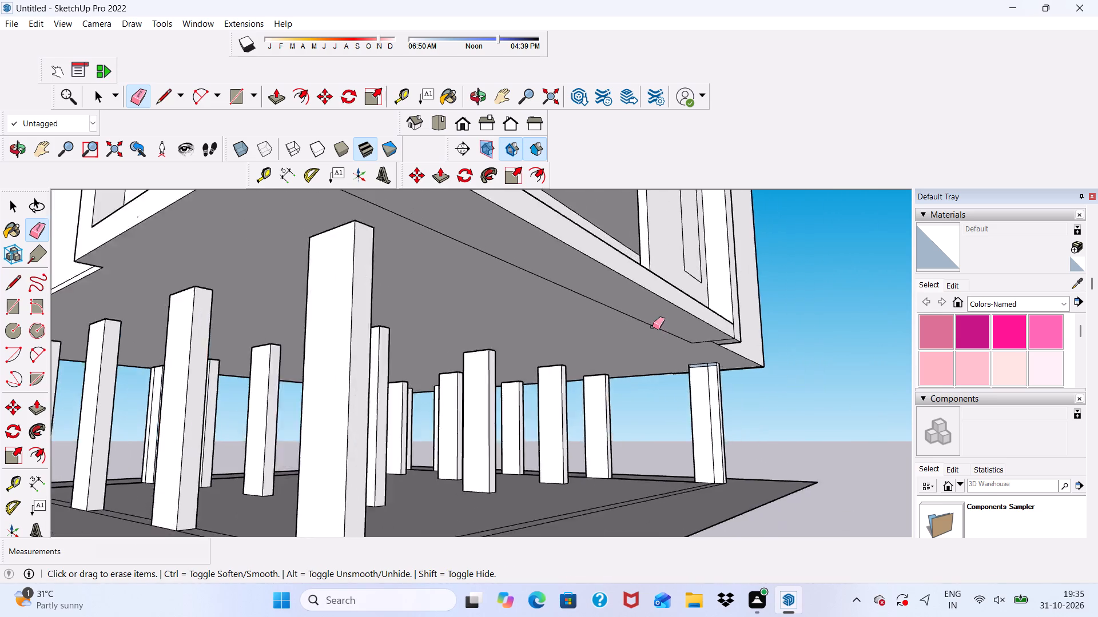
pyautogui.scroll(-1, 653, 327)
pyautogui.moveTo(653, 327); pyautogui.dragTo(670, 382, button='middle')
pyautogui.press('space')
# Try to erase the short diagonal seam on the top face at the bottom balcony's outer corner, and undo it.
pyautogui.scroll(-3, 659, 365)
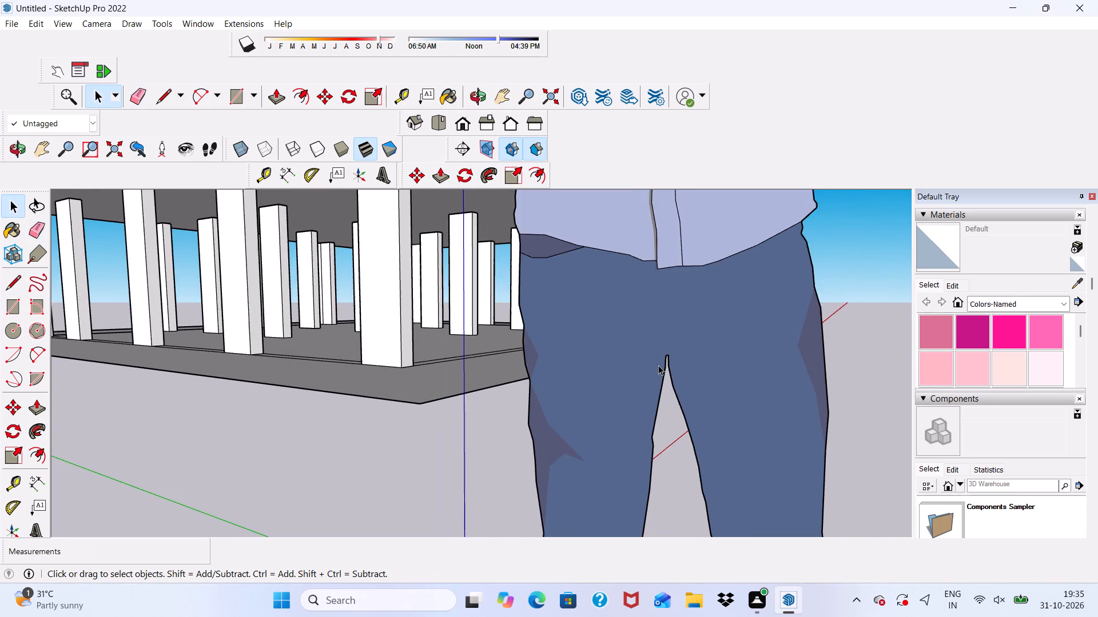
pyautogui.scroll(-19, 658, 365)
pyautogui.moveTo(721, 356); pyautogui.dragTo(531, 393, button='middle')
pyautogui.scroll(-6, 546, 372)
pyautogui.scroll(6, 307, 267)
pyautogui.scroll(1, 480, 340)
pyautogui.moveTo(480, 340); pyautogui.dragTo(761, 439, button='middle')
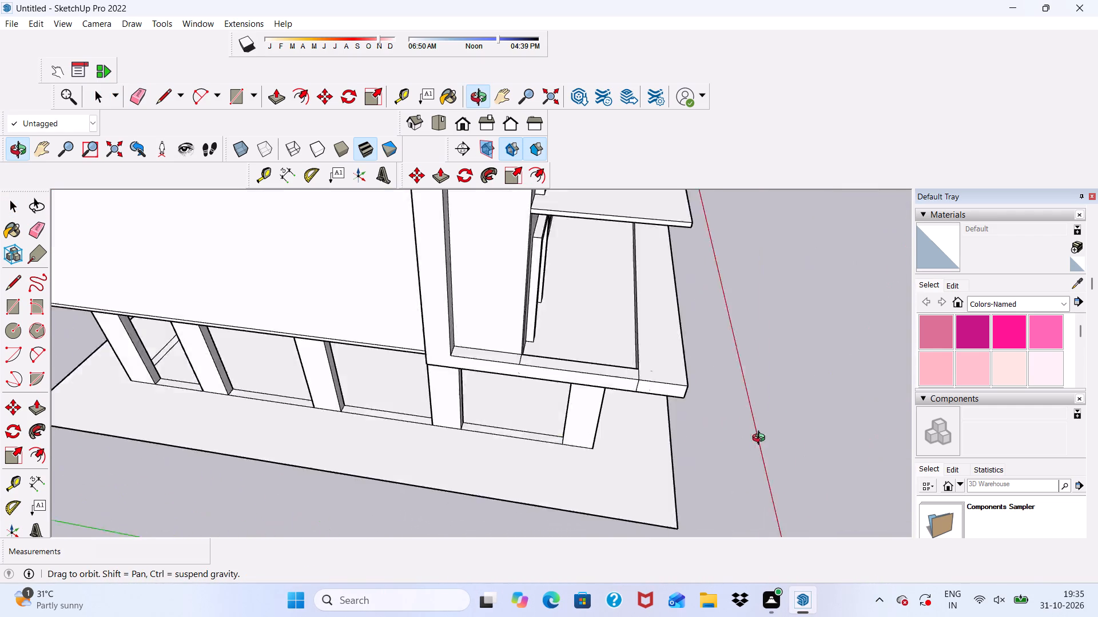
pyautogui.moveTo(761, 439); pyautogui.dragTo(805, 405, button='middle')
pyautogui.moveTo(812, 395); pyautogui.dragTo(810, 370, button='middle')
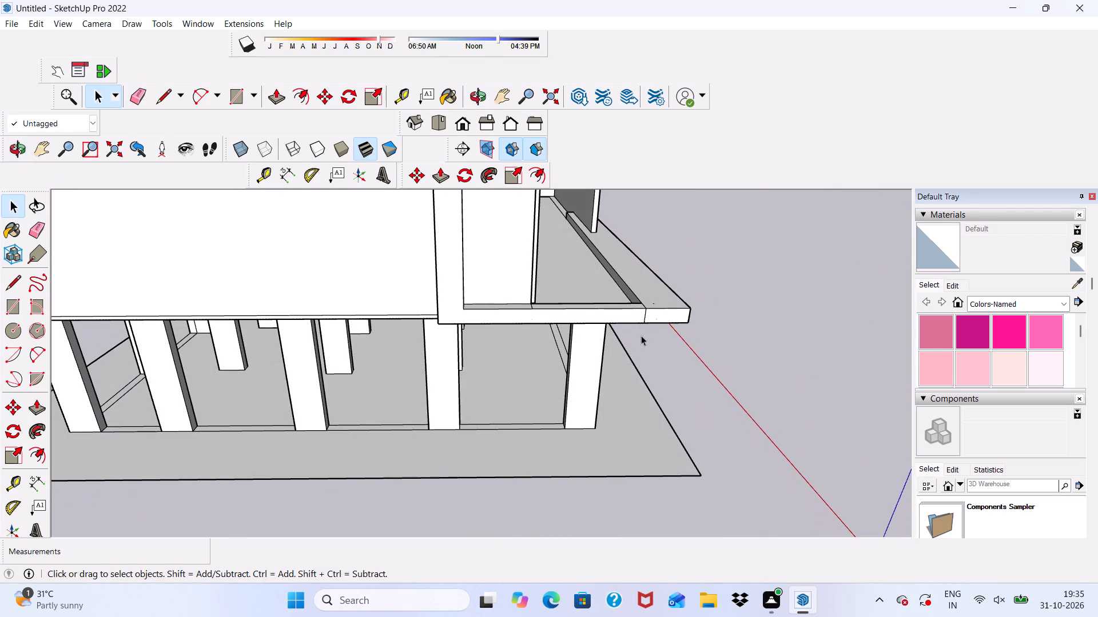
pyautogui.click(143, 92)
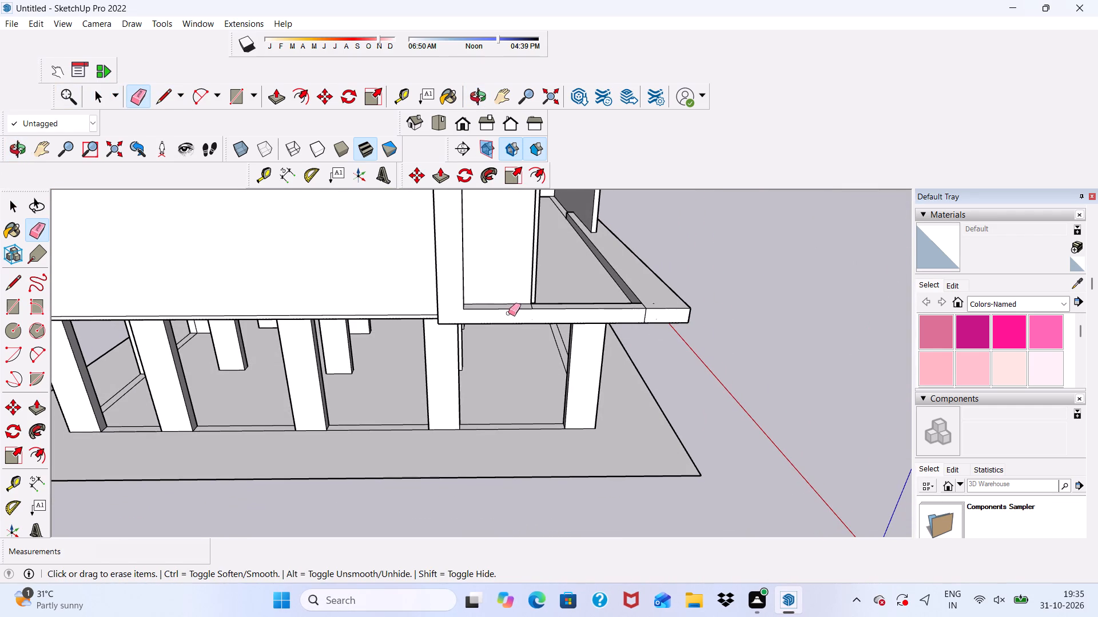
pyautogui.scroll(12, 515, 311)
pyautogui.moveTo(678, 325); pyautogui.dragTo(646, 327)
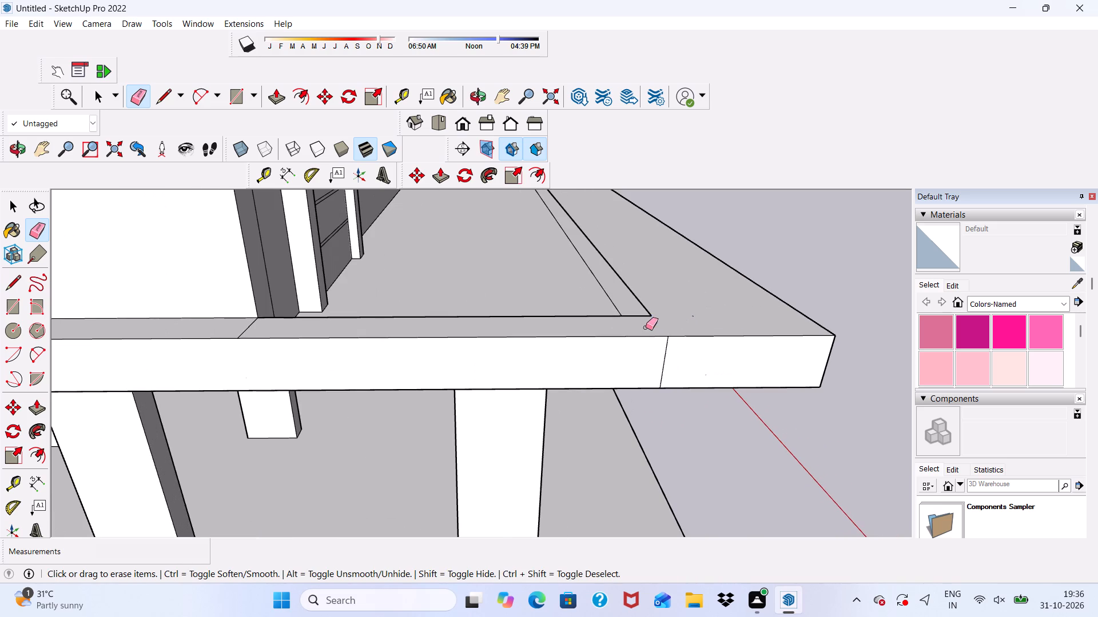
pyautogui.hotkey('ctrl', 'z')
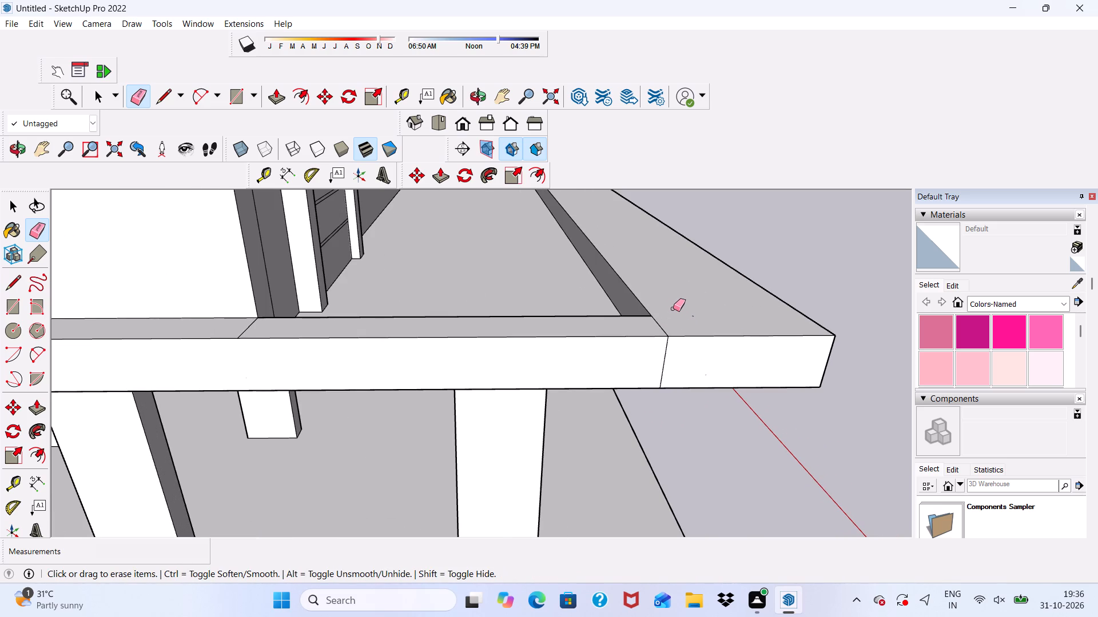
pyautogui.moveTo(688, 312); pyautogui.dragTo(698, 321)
# Push/Pull the narrow ledge at the bottom of the blue-faced recess beside the balcony floor by 3", up to the floor edge.
pyautogui.scroll(-6, 641, 234)
pyautogui.scroll(1, 624, 315)
pyautogui.moveTo(624, 315); pyautogui.dragTo(718, 322, button='middle')
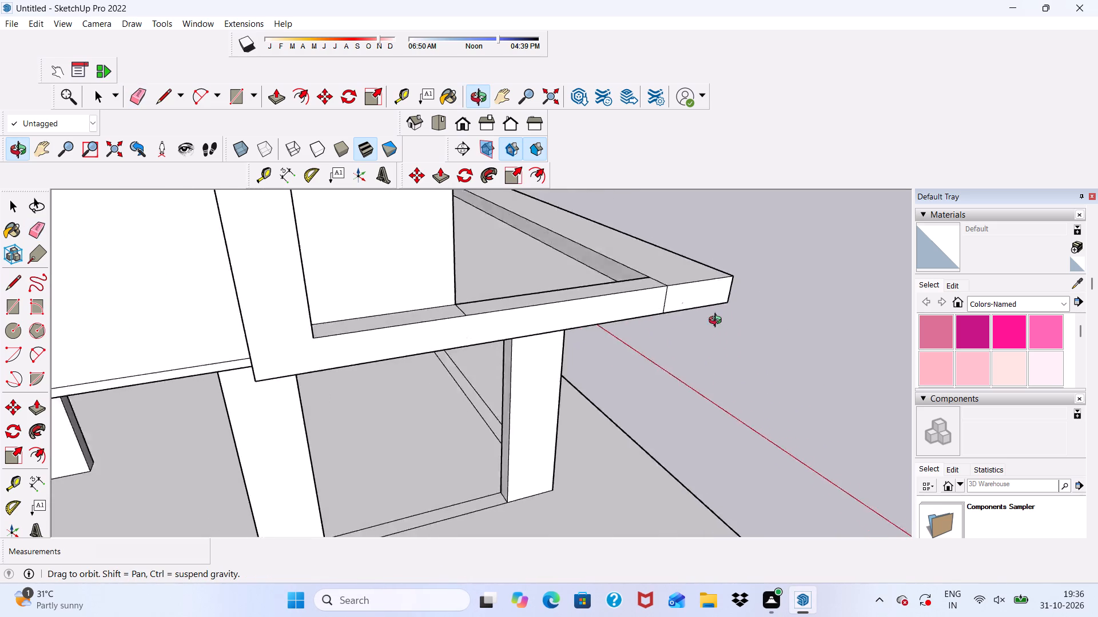
pyautogui.moveTo(718, 322); pyautogui.dragTo(189, 358, button='middle')
pyautogui.press('space')
pyautogui.scroll(8, 379, 358)
pyautogui.moveTo(390, 303); pyautogui.dragTo(168, 280, button='middle')
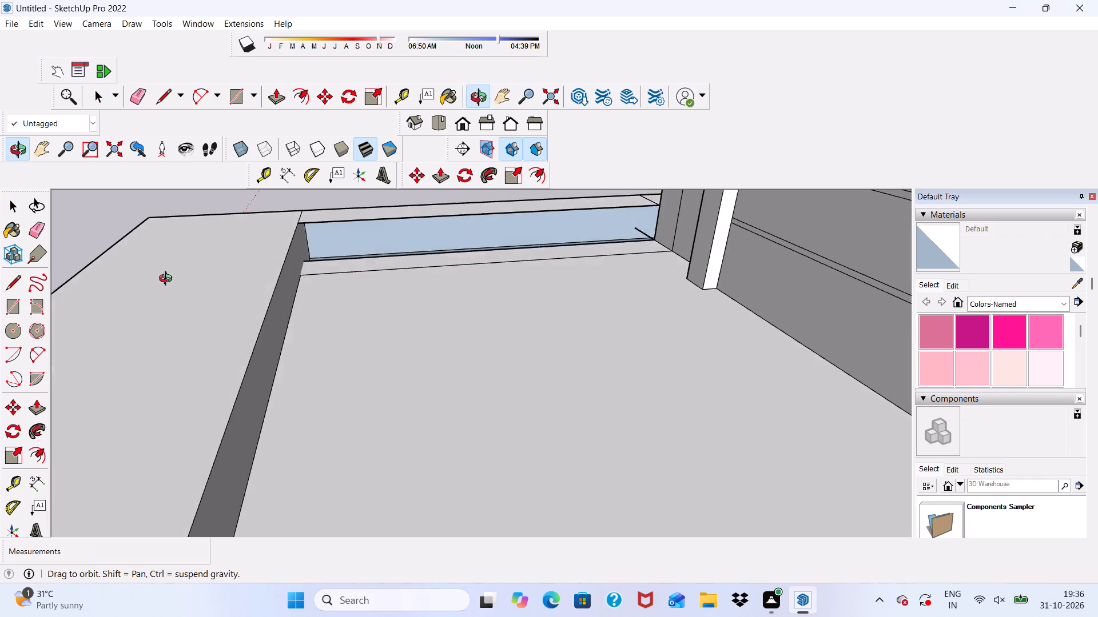
pyautogui.moveTo(168, 280); pyautogui.dragTo(178, 324, button='middle')
pyautogui.scroll(4, 320, 266)
pyautogui.scroll(2, 379, 250)
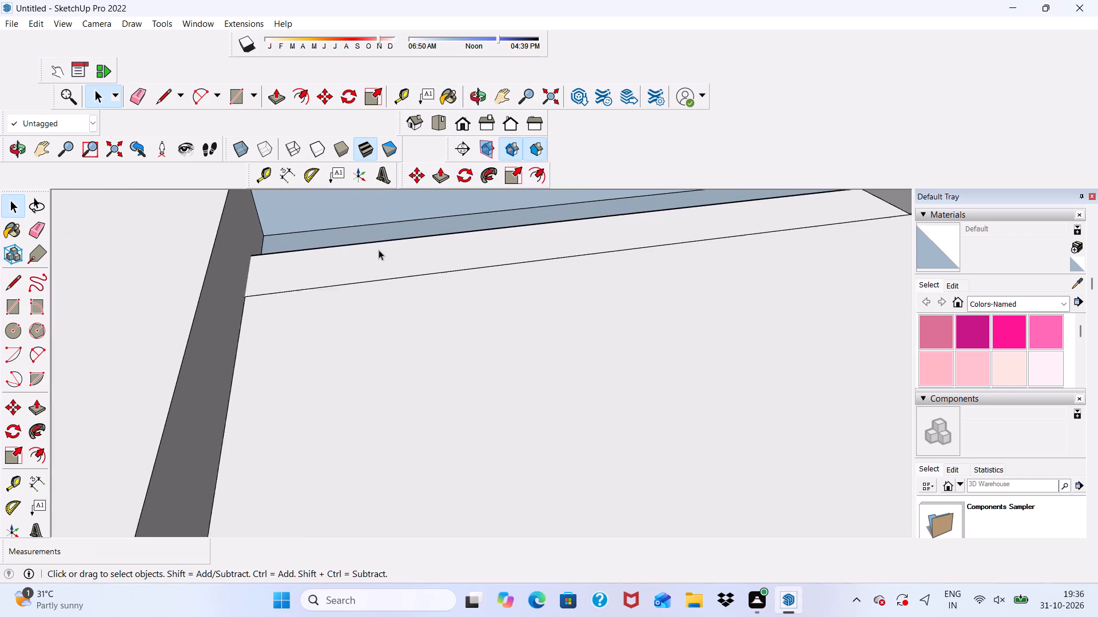
pyautogui.scroll(1, 379, 250)
pyautogui.moveTo(379, 250); pyautogui.dragTo(320, 234, button='middle')
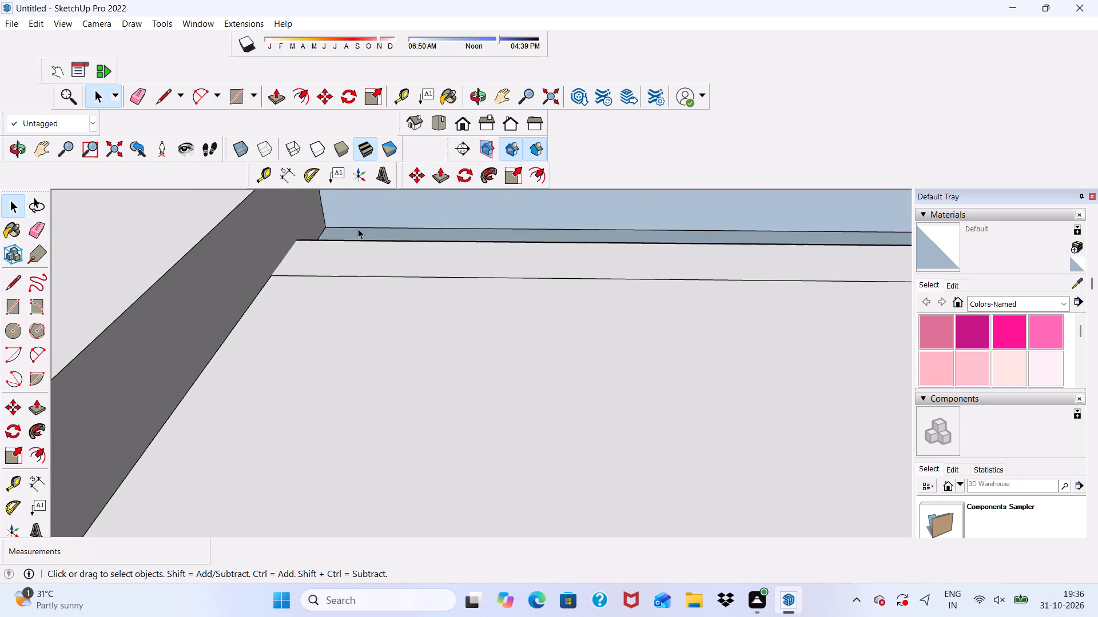
pyautogui.scroll(3, 358, 229)
pyautogui.click(356, 231)
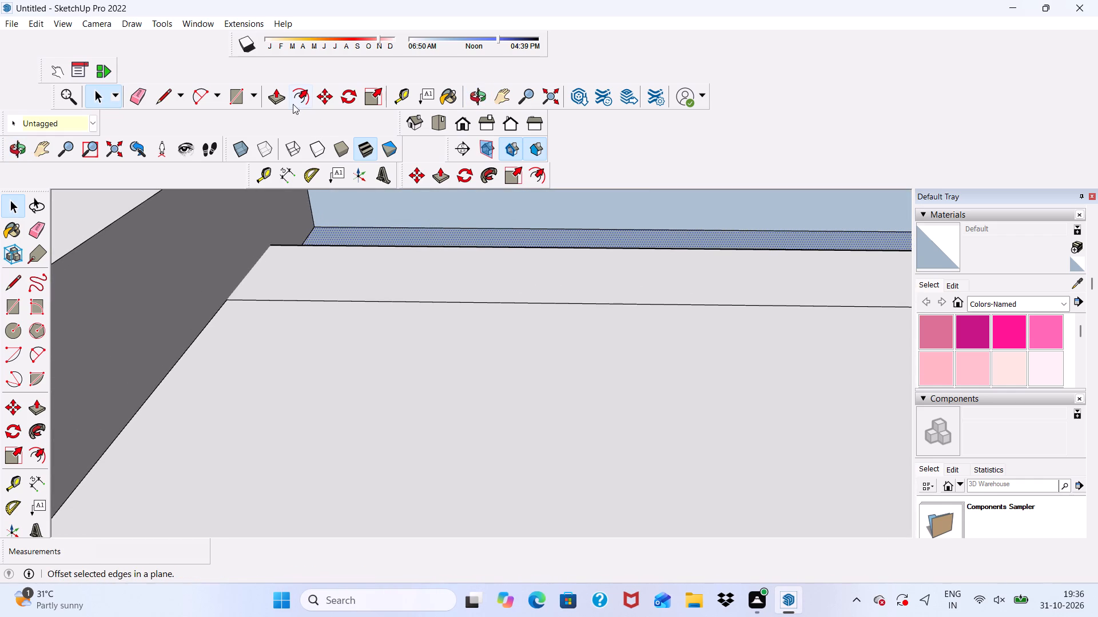
pyautogui.click(287, 96)
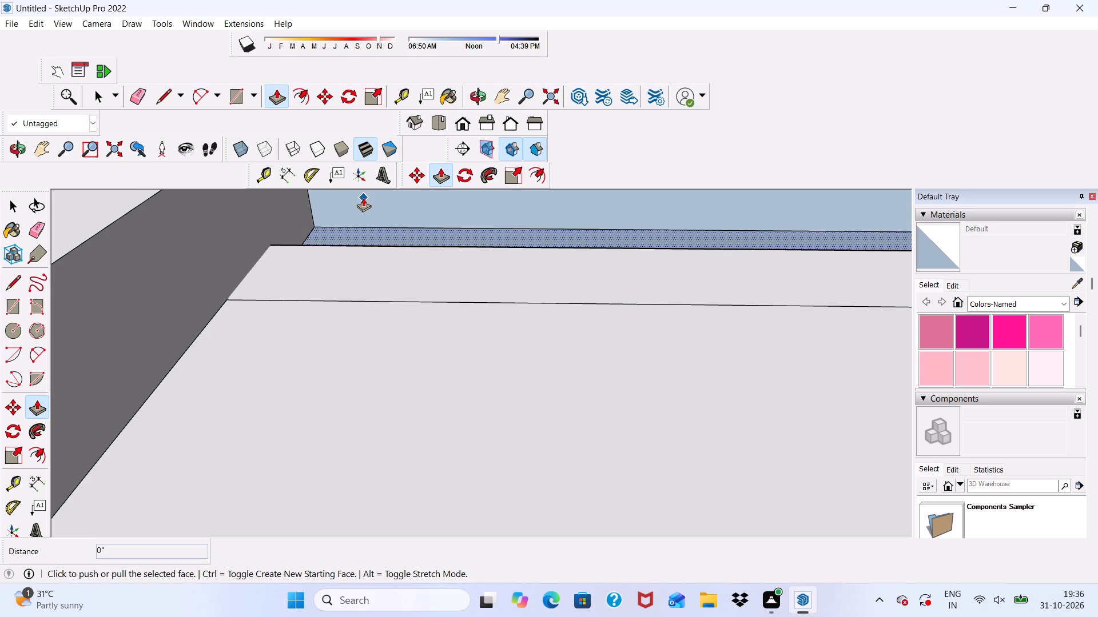
pyautogui.scroll(1, 392, 241)
pyautogui.click(392, 234)
pyautogui.scroll(-3, 373, 190)
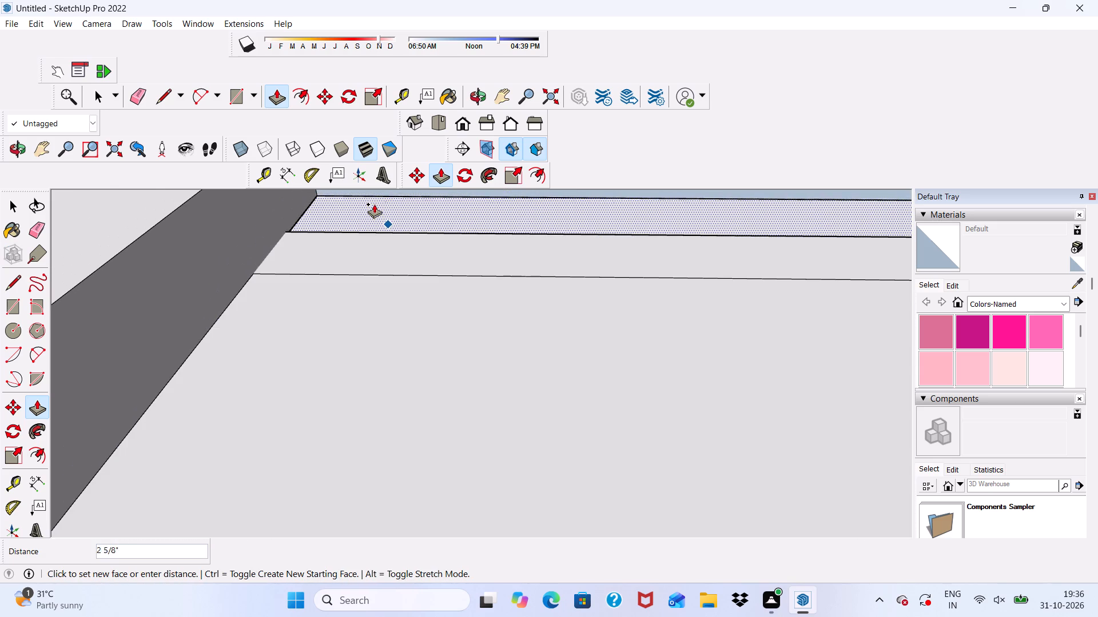
pyautogui.scroll(-2, 335, 198)
pyautogui.scroll(1, 340, 217)
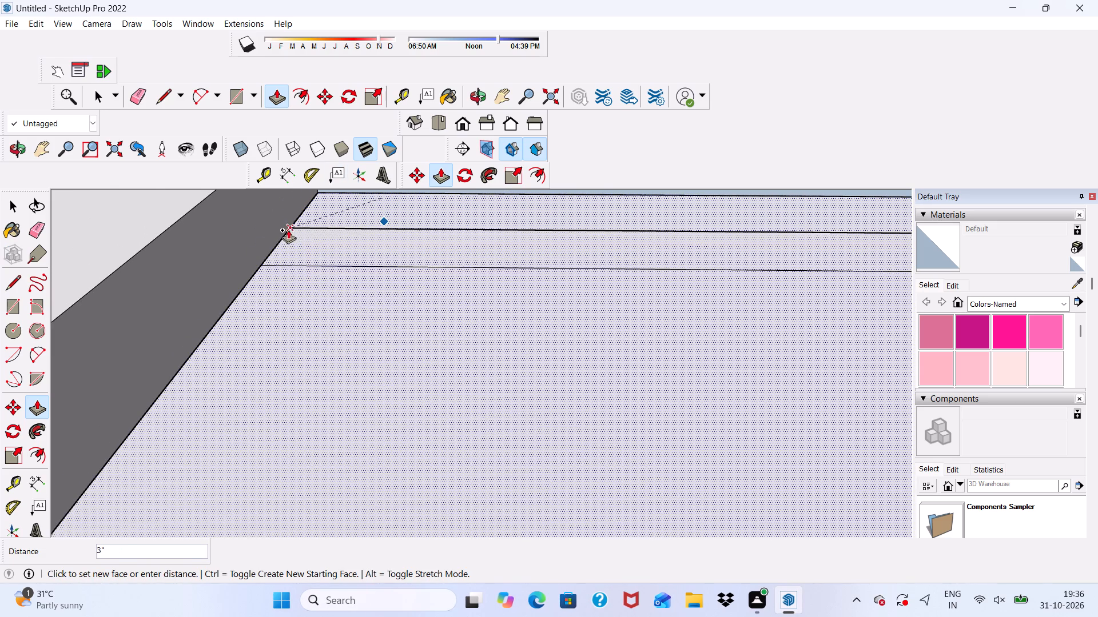
pyautogui.click(288, 230)
# Push/Pull the blue back face of the recess forward by 1' 2 9/16", over the balcony floor.
pyautogui.scroll(-2, 295, 226)
pyautogui.scroll(3, 350, 229)
pyautogui.click(359, 207)
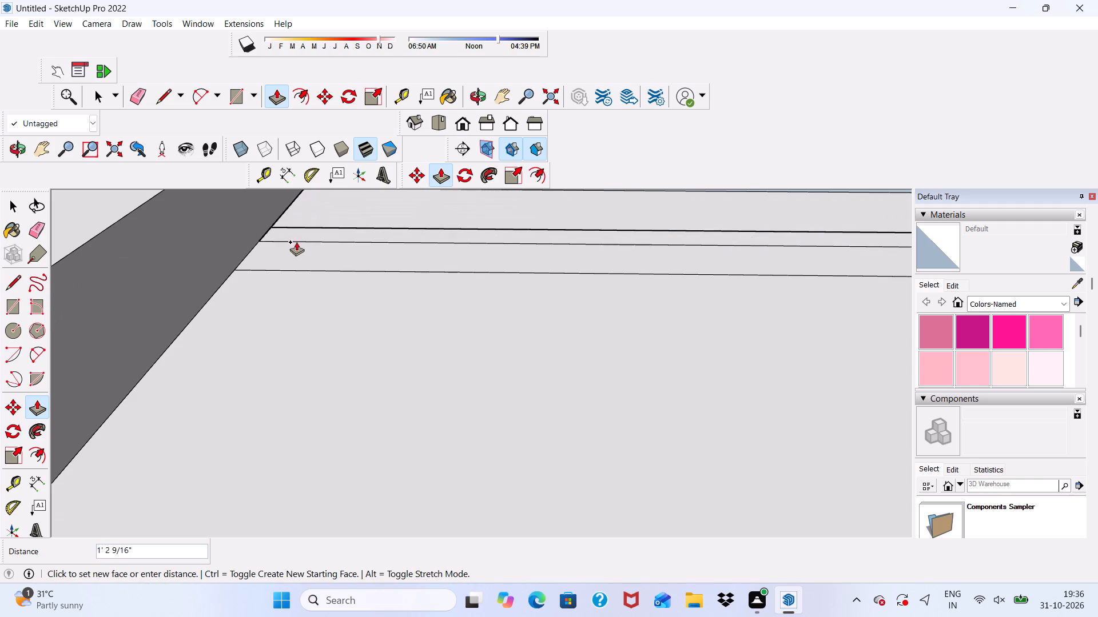
pyautogui.click(296, 242)
# Push/Pull the recess's blue back face by 11 1/4", up to the inner edge of the balcony's beam.
pyautogui.scroll(-10, 297, 237)
pyautogui.scroll(5, 367, 222)
pyautogui.click(369, 210)
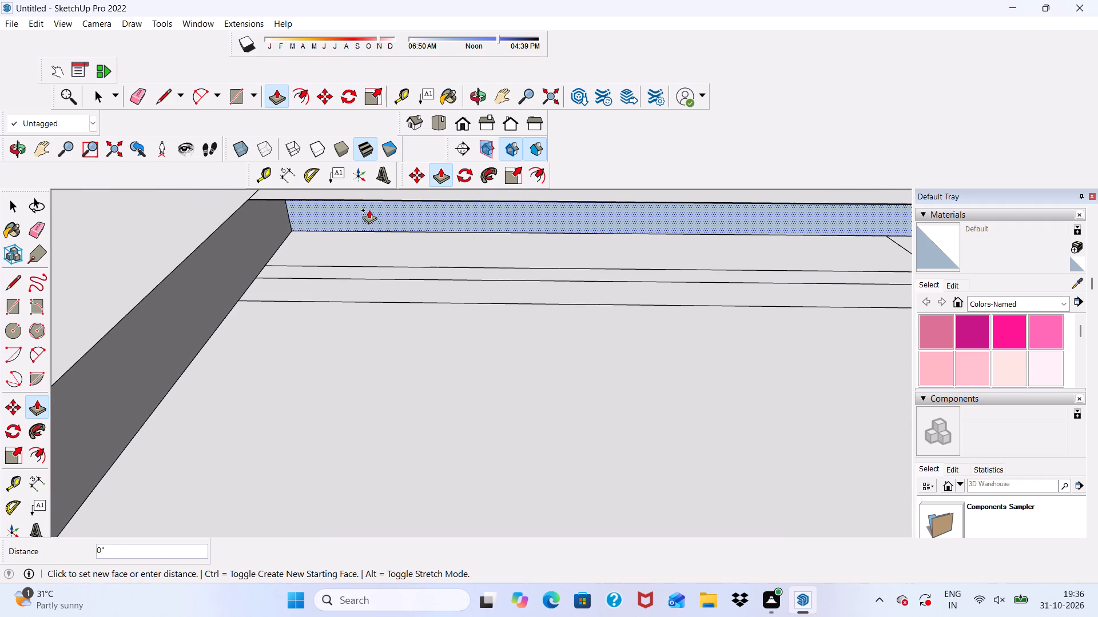
pyautogui.click(253, 197)
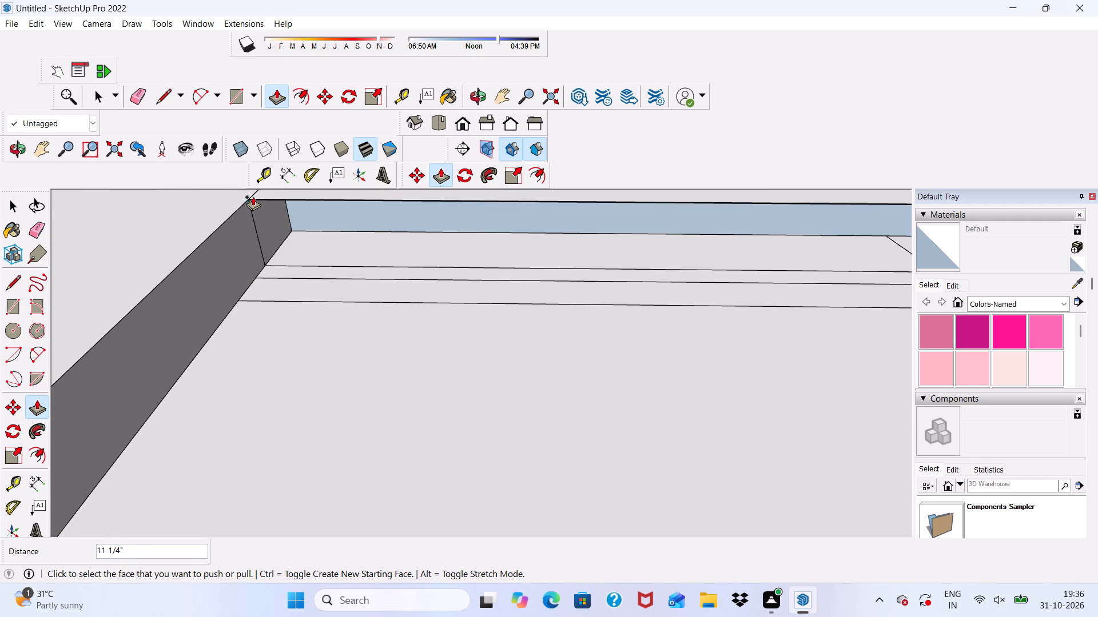
# Push/Pull the small end face on the adjoining beam by 7', across the recess to the wall at its far end.
pyautogui.scroll(-3, 263, 206)
pyautogui.scroll(3, 300, 231)
pyautogui.click(268, 220)
pyautogui.scroll(-4, 326, 241)
pyautogui.scroll(-4, 371, 217)
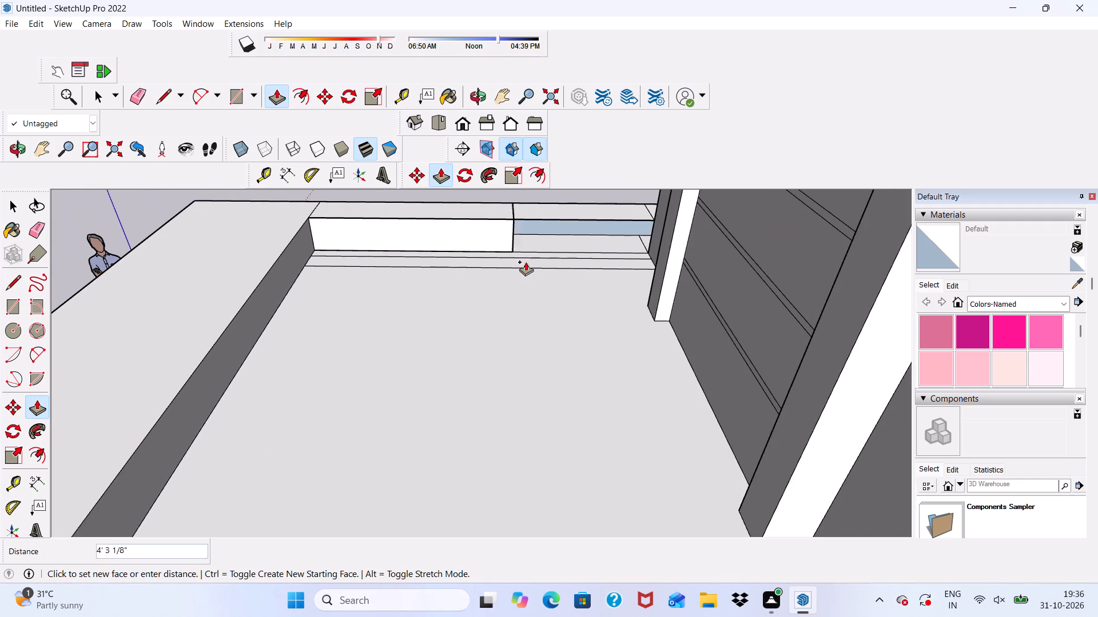
pyautogui.scroll(4, 652, 242)
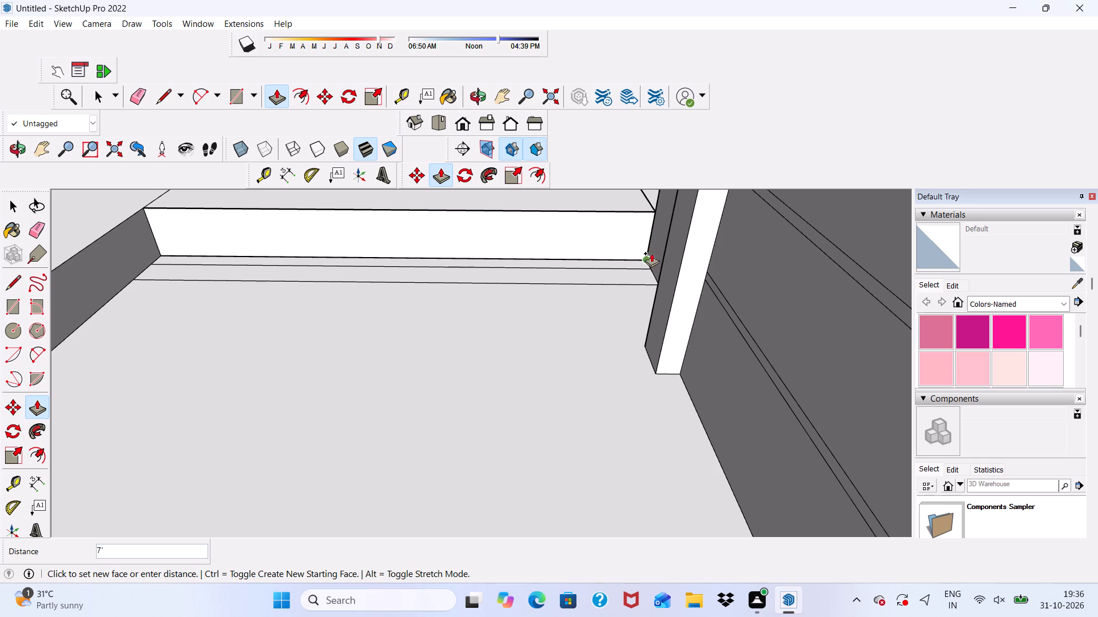
pyautogui.click(650, 269)
pyautogui.scroll(-6, 596, 237)
pyautogui.moveTo(534, 279); pyautogui.dragTo(539, 284, button='middle')
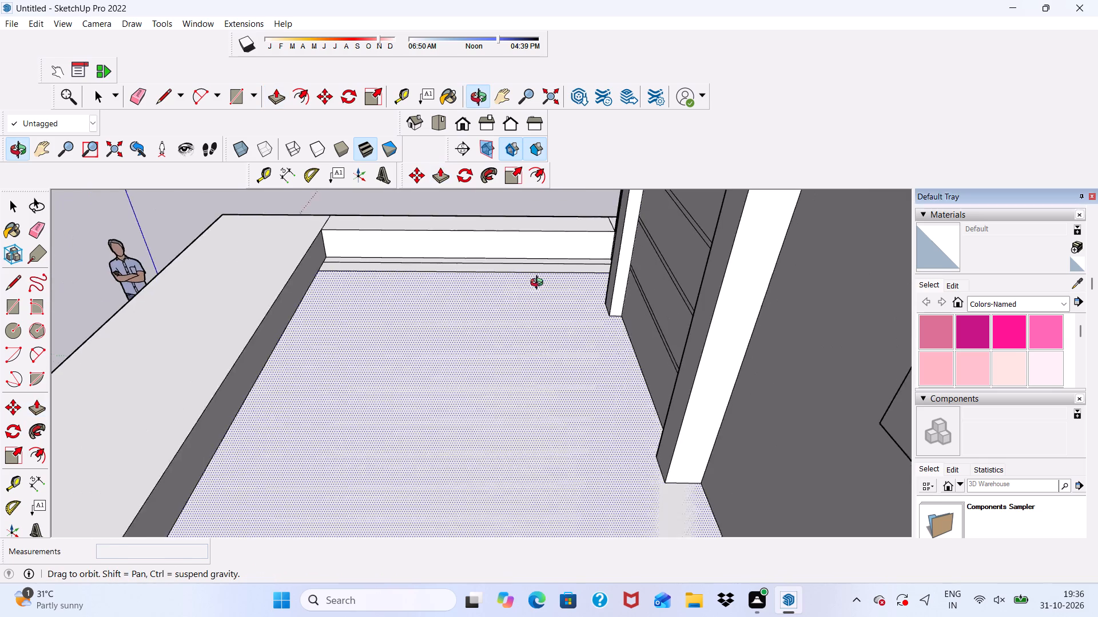
# Erase the seam lines across the top and outer face of the bottom balcony's side beam where it meets the wall.
pyautogui.moveTo(539, 284); pyautogui.dragTo(834, 275, button='middle')
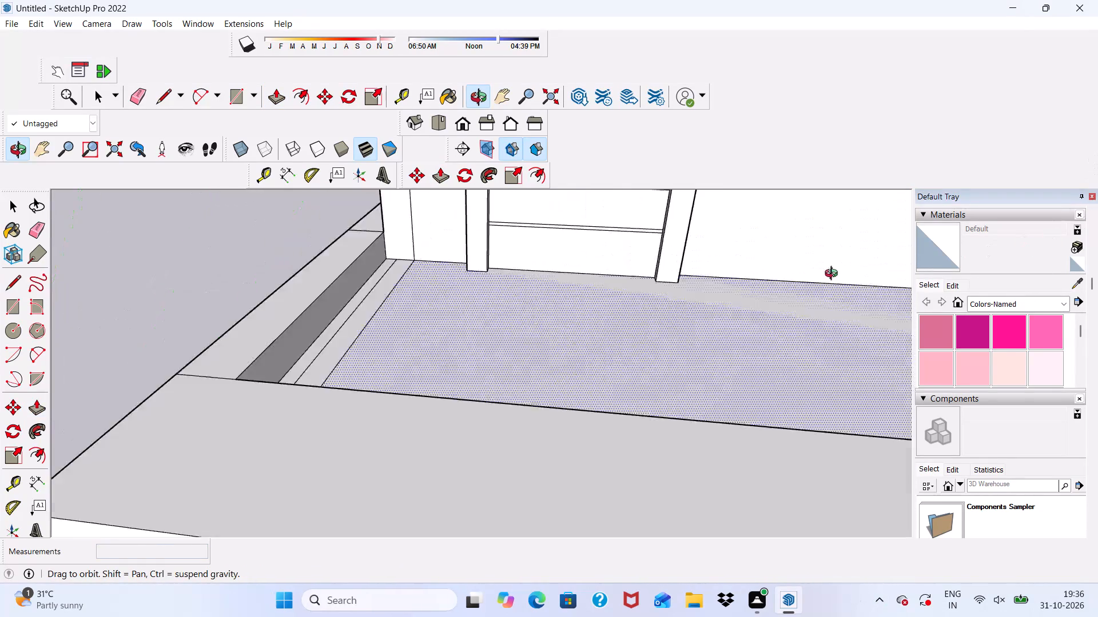
pyautogui.moveTo(834, 275); pyautogui.dragTo(844, 315, button='middle')
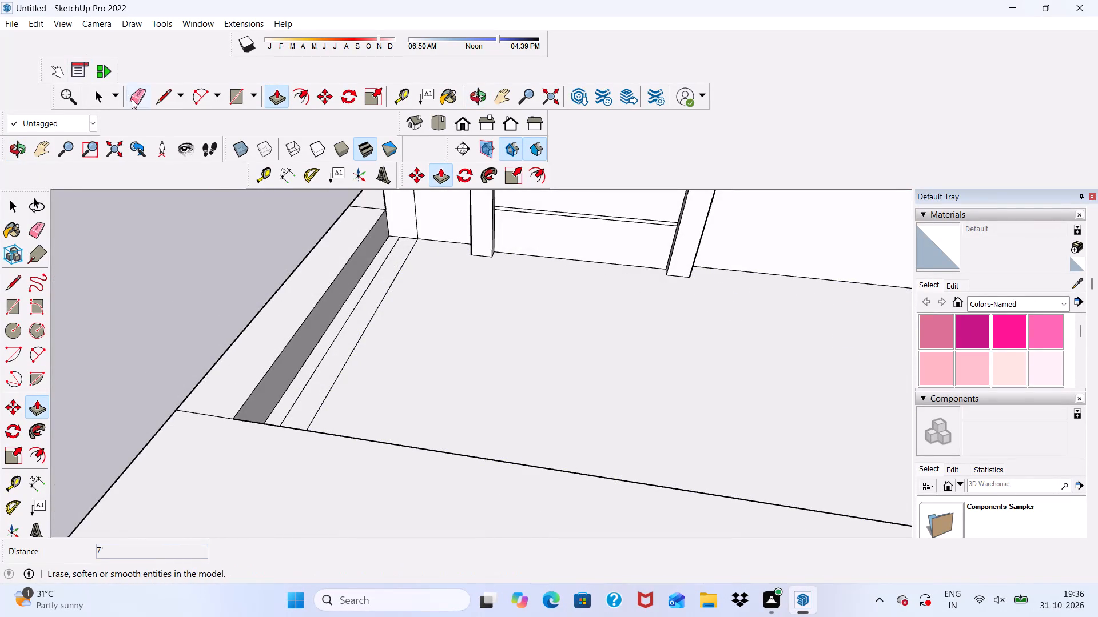
pyautogui.click(141, 91)
pyautogui.scroll(2, 277, 190)
pyautogui.click(409, 219)
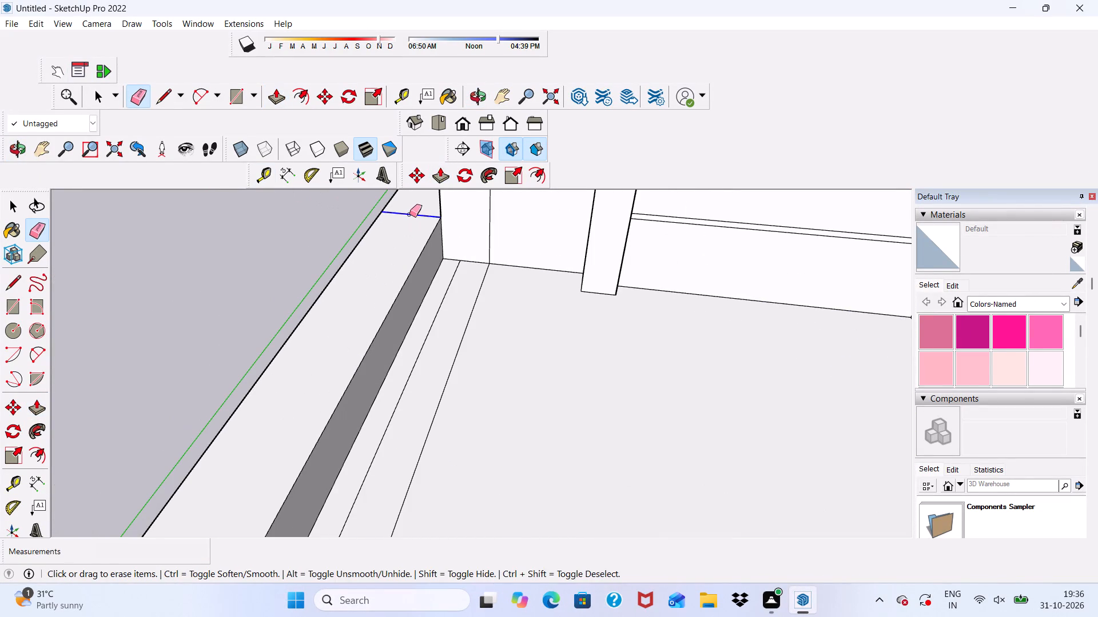
pyautogui.scroll(-2, 407, 223)
pyautogui.moveTo(385, 258); pyautogui.dragTo(709, 219, button='middle')
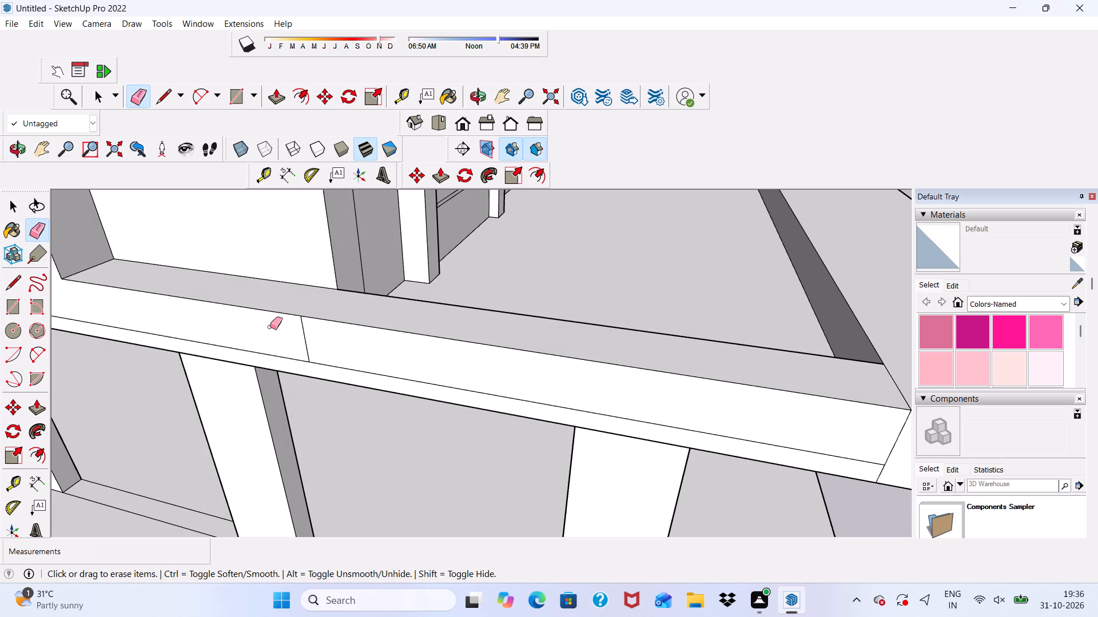
pyautogui.click(302, 335)
# Erase the two parallel floor seams beside the bottom balcony's side beam and the vertical seam on the adjoining wall.
pyautogui.scroll(-5, 312, 289)
pyautogui.moveTo(328, 292); pyautogui.dragTo(42, 373, button='middle')
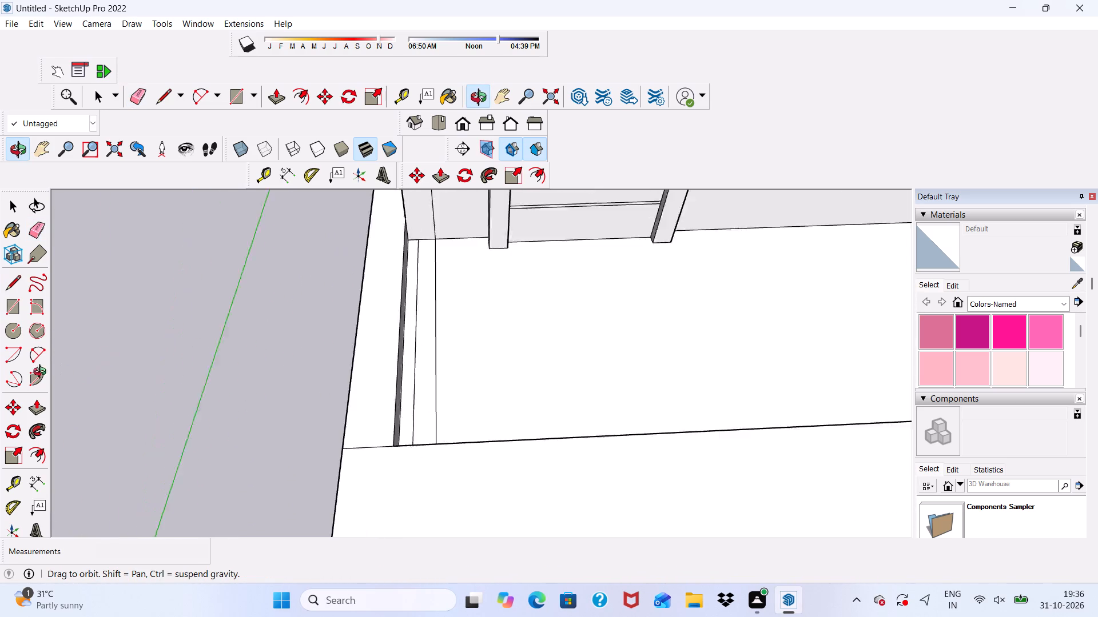
pyautogui.moveTo(42, 373); pyautogui.dragTo(27, 370, button='middle')
pyautogui.scroll(4, 441, 326)
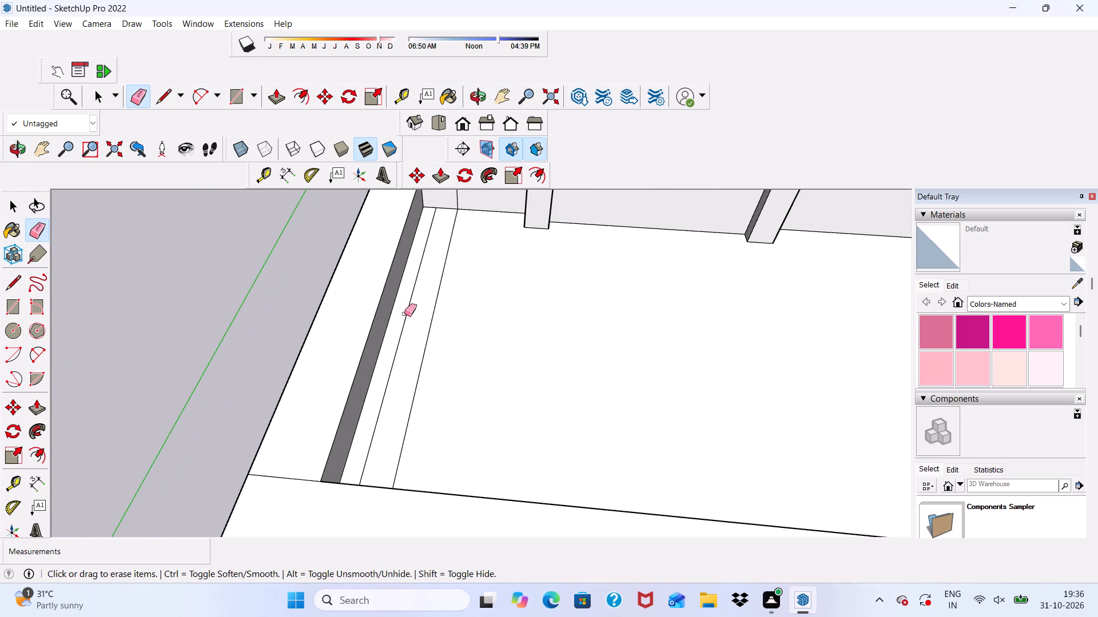
pyautogui.moveTo(395, 319); pyautogui.dragTo(453, 324)
pyautogui.scroll(4, 460, 198)
pyautogui.scroll(-12, 460, 199)
pyautogui.scroll(6, 457, 237)
pyautogui.moveTo(457, 223); pyautogui.dragTo(460, 233)
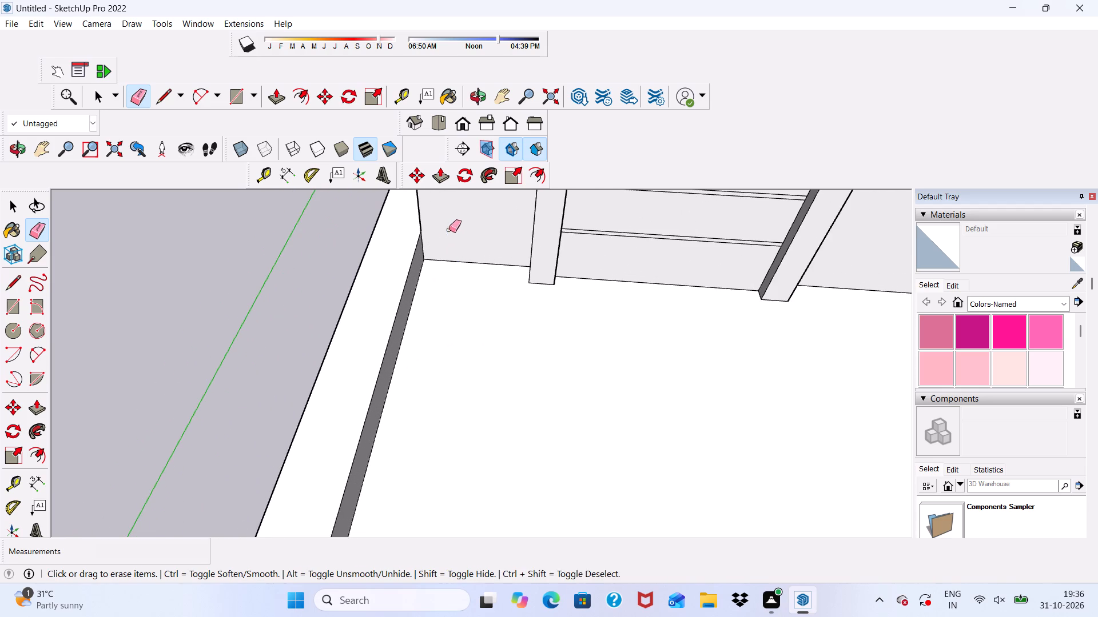
# Examine the bottom balcony's beams and corner from several sides, along with the balconies above it.
pyautogui.scroll(-11, 432, 237)
pyautogui.scroll(-2, 425, 285)
pyautogui.moveTo(425, 285); pyautogui.dragTo(945, 176, button='middle')
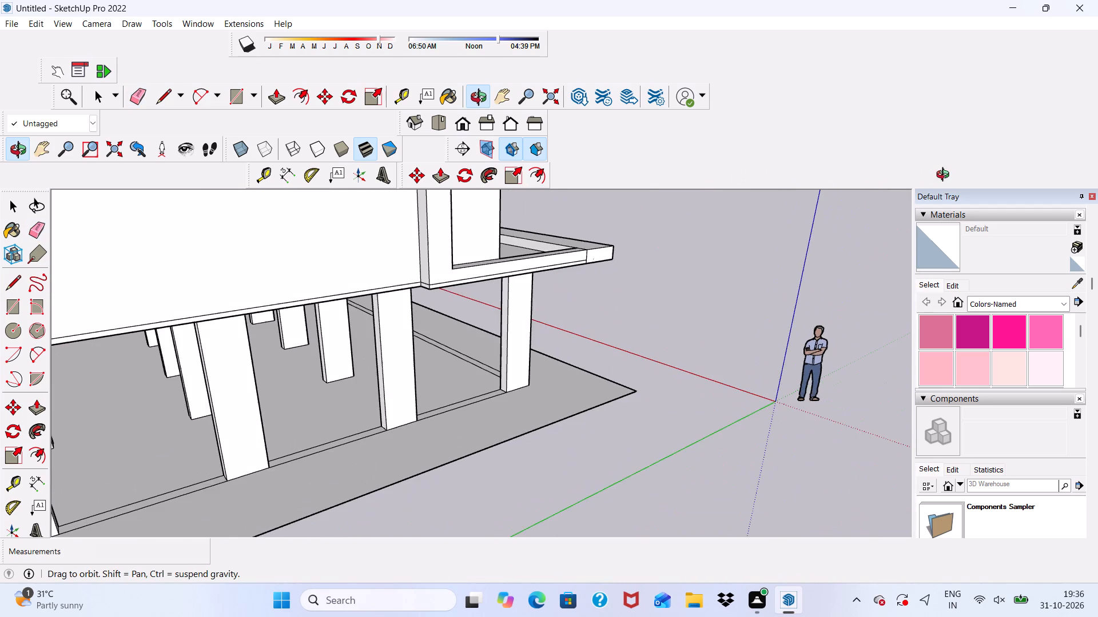
pyautogui.moveTo(945, 176); pyautogui.dragTo(415, 237, button='middle')
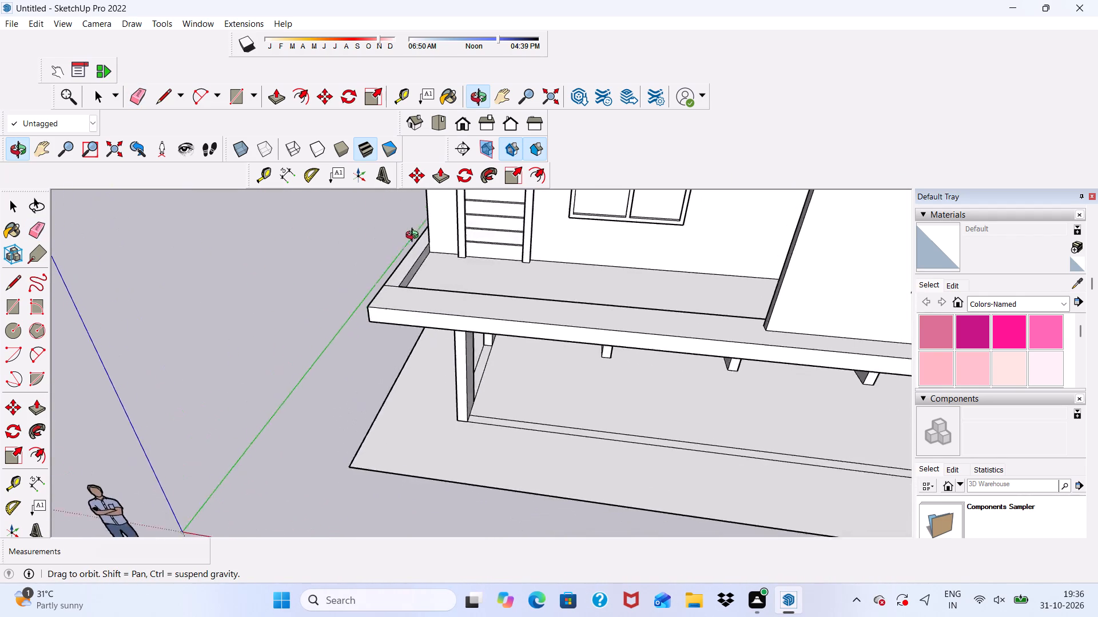
pyautogui.moveTo(415, 237); pyautogui.dragTo(425, 237, button='middle')
pyautogui.scroll(1, 435, 233)
pyautogui.scroll(-5, 435, 233)
pyautogui.scroll(1, 479, 294)
pyautogui.scroll(-9, 479, 294)
pyautogui.moveTo(498, 322); pyautogui.dragTo(507, 279, button='middle')
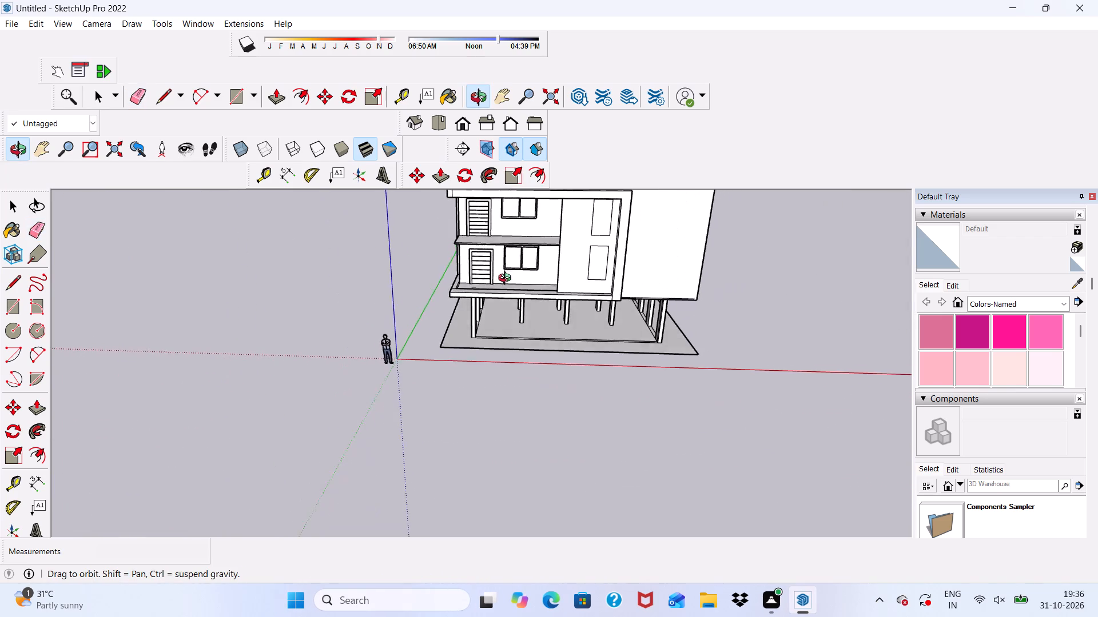
pyautogui.moveTo(507, 279); pyautogui.dragTo(520, 235, button='middle')
pyautogui.scroll(4, 537, 185)
pyautogui.scroll(-10, 474, 302)
pyautogui.scroll(10, 501, 368)
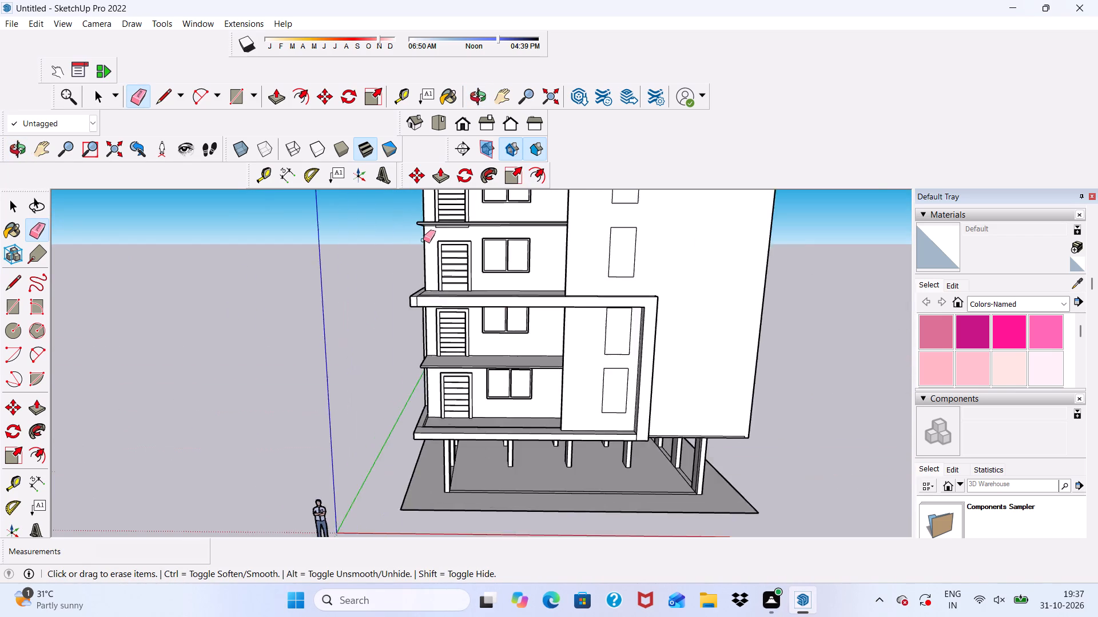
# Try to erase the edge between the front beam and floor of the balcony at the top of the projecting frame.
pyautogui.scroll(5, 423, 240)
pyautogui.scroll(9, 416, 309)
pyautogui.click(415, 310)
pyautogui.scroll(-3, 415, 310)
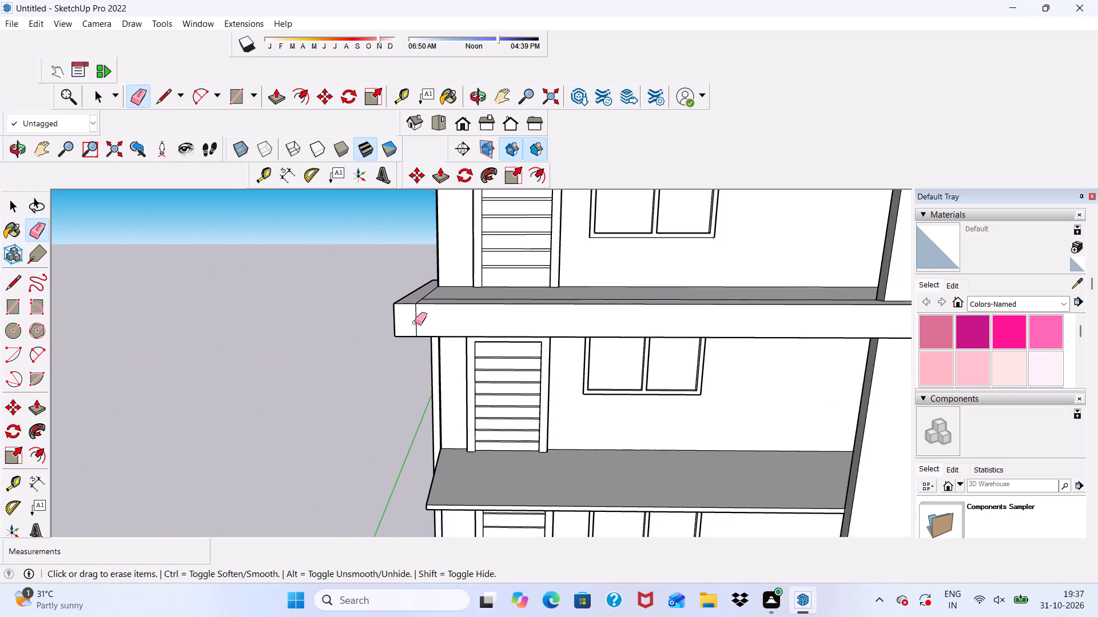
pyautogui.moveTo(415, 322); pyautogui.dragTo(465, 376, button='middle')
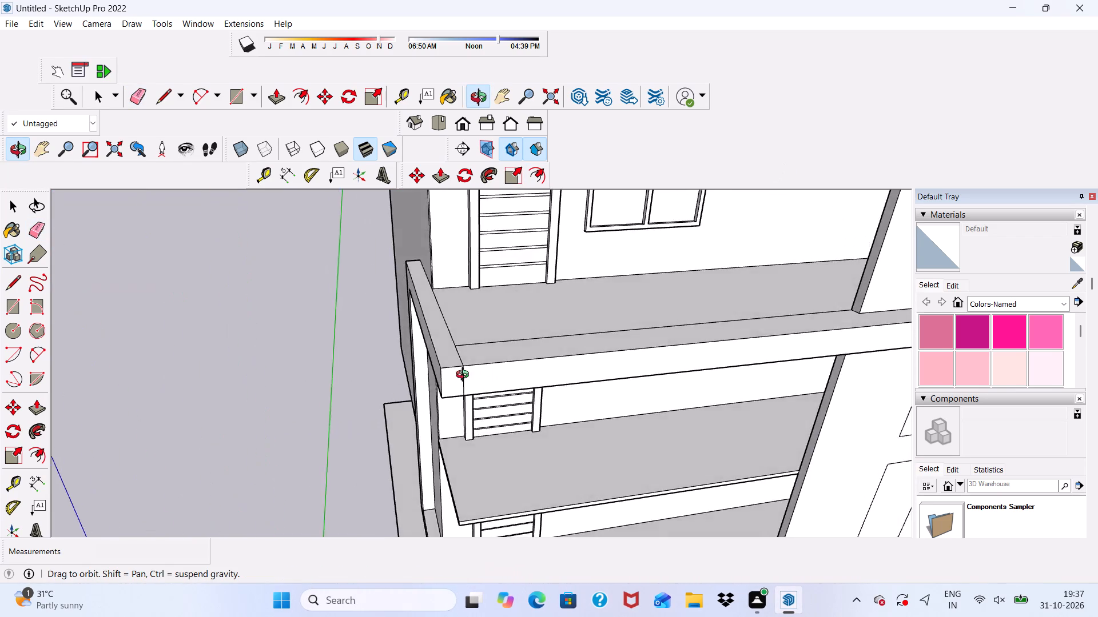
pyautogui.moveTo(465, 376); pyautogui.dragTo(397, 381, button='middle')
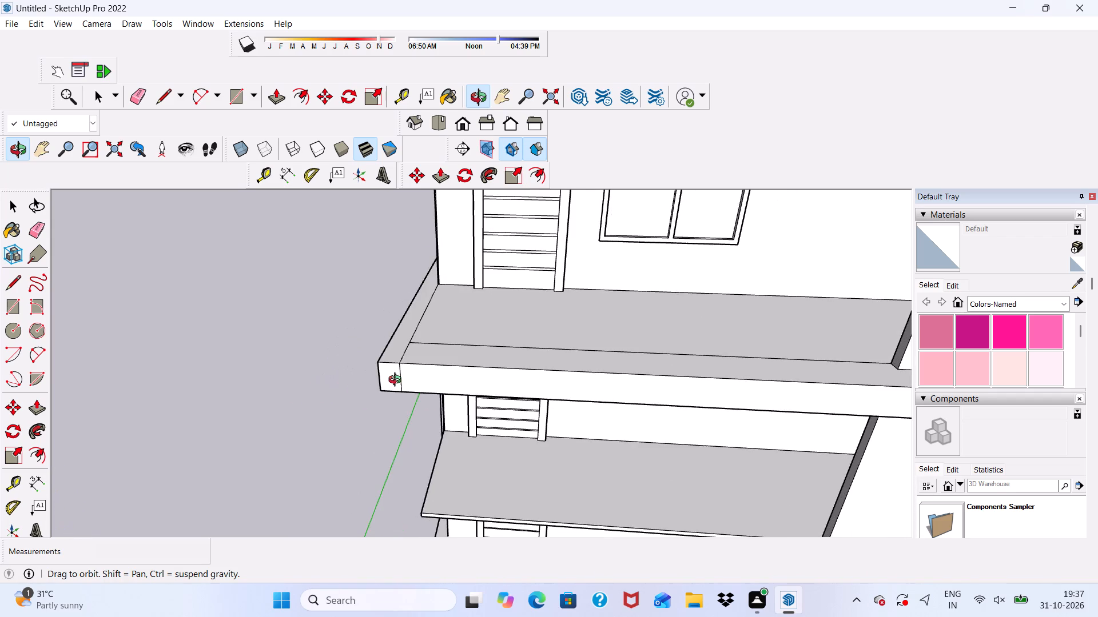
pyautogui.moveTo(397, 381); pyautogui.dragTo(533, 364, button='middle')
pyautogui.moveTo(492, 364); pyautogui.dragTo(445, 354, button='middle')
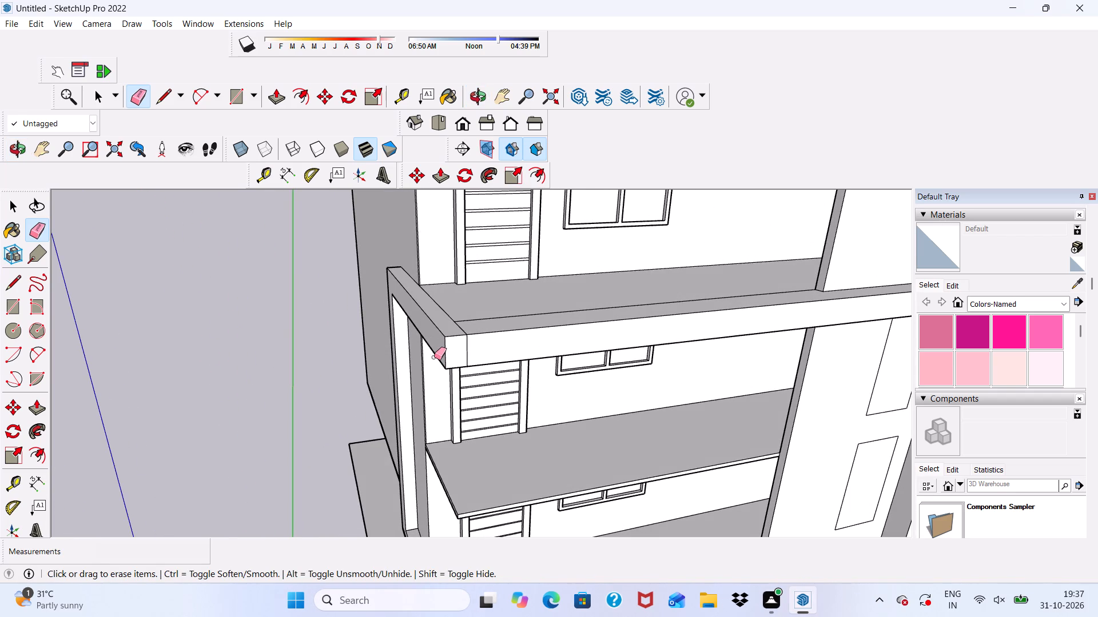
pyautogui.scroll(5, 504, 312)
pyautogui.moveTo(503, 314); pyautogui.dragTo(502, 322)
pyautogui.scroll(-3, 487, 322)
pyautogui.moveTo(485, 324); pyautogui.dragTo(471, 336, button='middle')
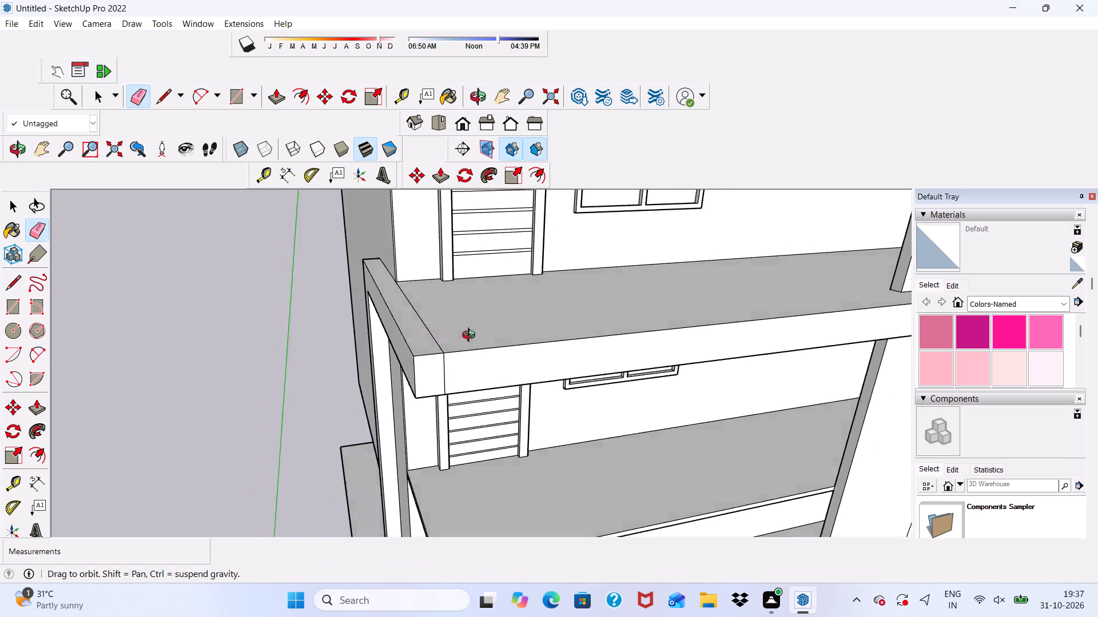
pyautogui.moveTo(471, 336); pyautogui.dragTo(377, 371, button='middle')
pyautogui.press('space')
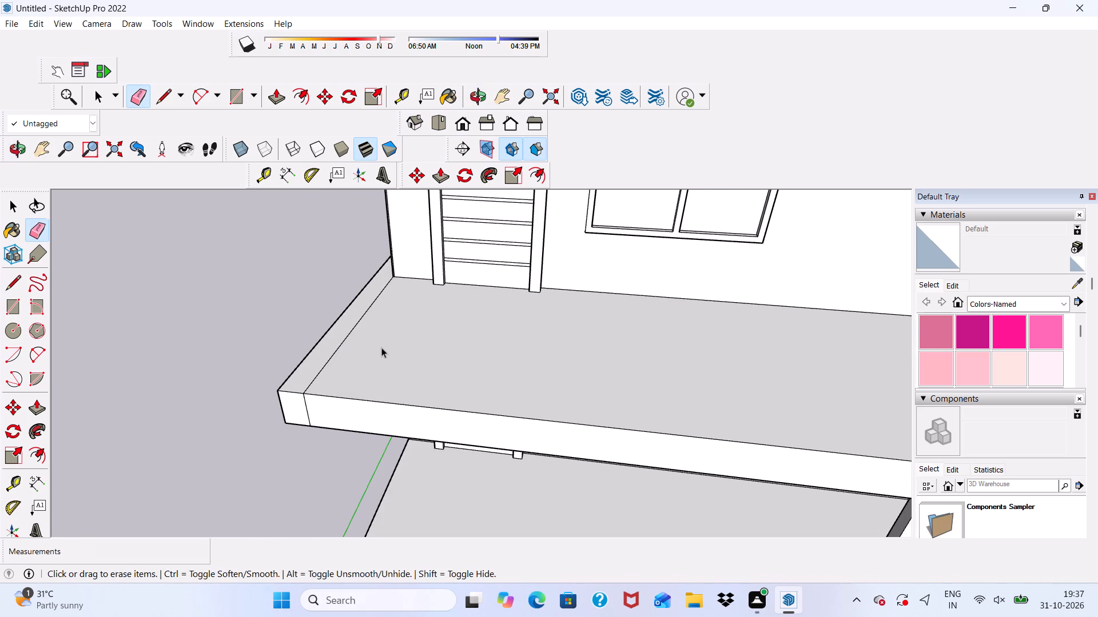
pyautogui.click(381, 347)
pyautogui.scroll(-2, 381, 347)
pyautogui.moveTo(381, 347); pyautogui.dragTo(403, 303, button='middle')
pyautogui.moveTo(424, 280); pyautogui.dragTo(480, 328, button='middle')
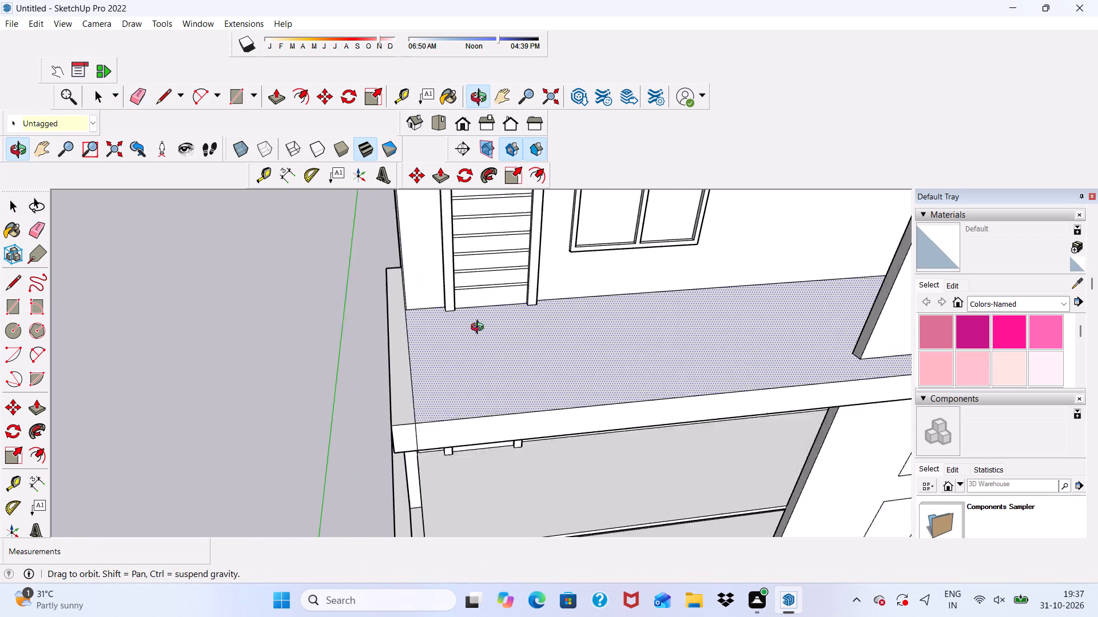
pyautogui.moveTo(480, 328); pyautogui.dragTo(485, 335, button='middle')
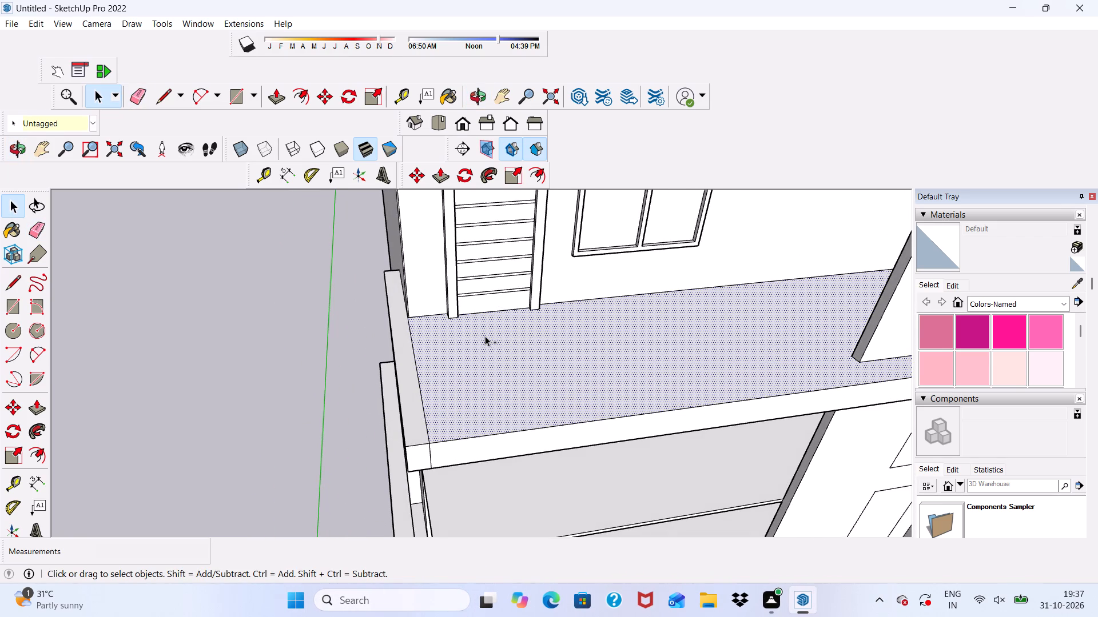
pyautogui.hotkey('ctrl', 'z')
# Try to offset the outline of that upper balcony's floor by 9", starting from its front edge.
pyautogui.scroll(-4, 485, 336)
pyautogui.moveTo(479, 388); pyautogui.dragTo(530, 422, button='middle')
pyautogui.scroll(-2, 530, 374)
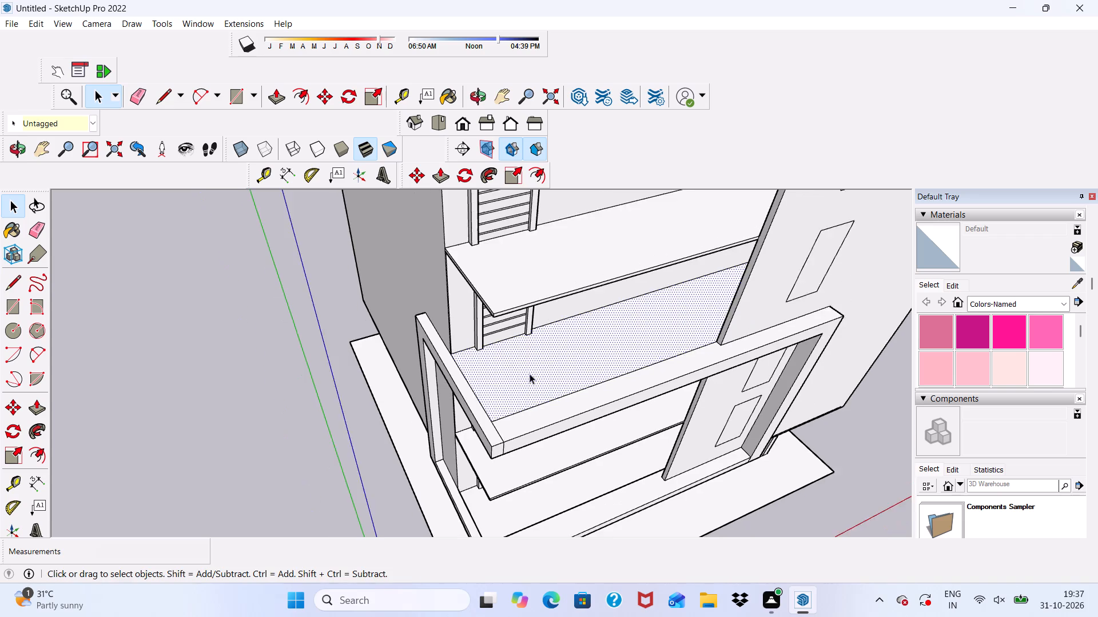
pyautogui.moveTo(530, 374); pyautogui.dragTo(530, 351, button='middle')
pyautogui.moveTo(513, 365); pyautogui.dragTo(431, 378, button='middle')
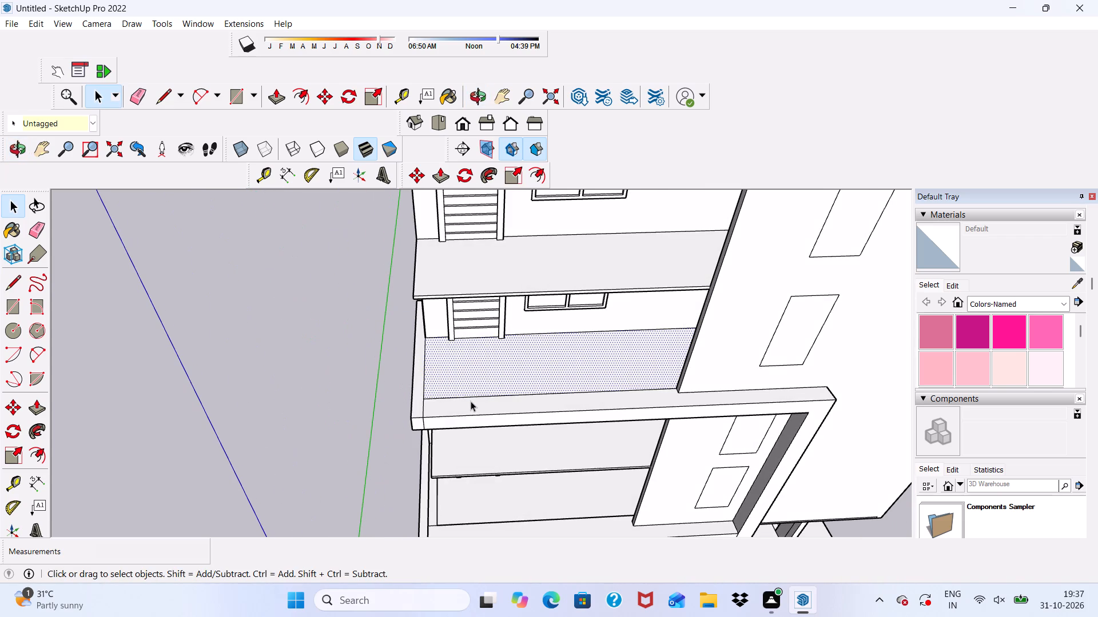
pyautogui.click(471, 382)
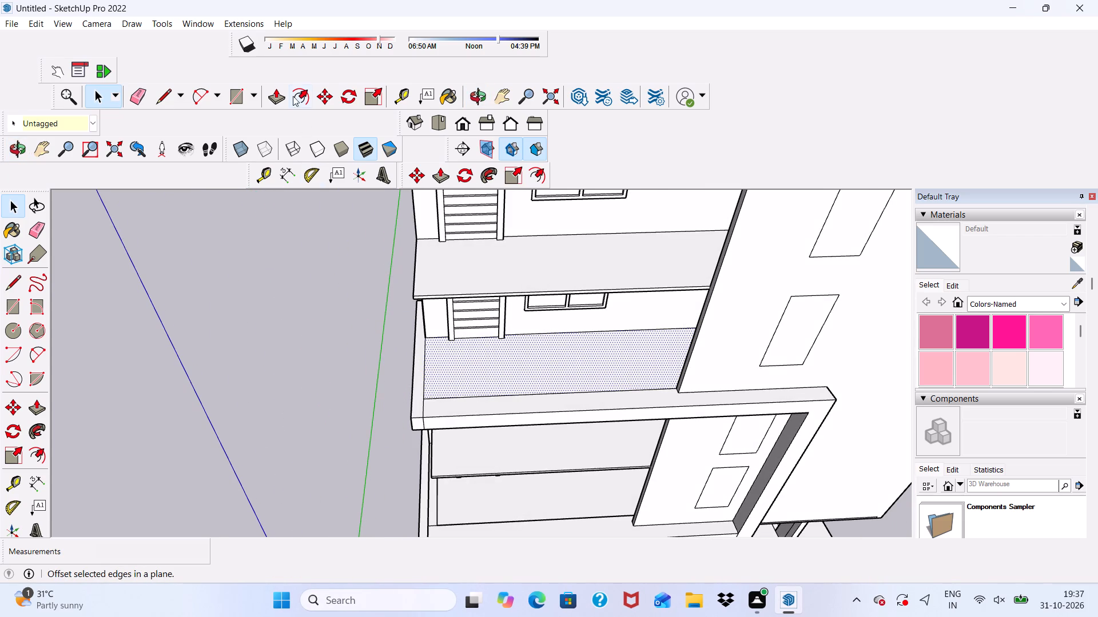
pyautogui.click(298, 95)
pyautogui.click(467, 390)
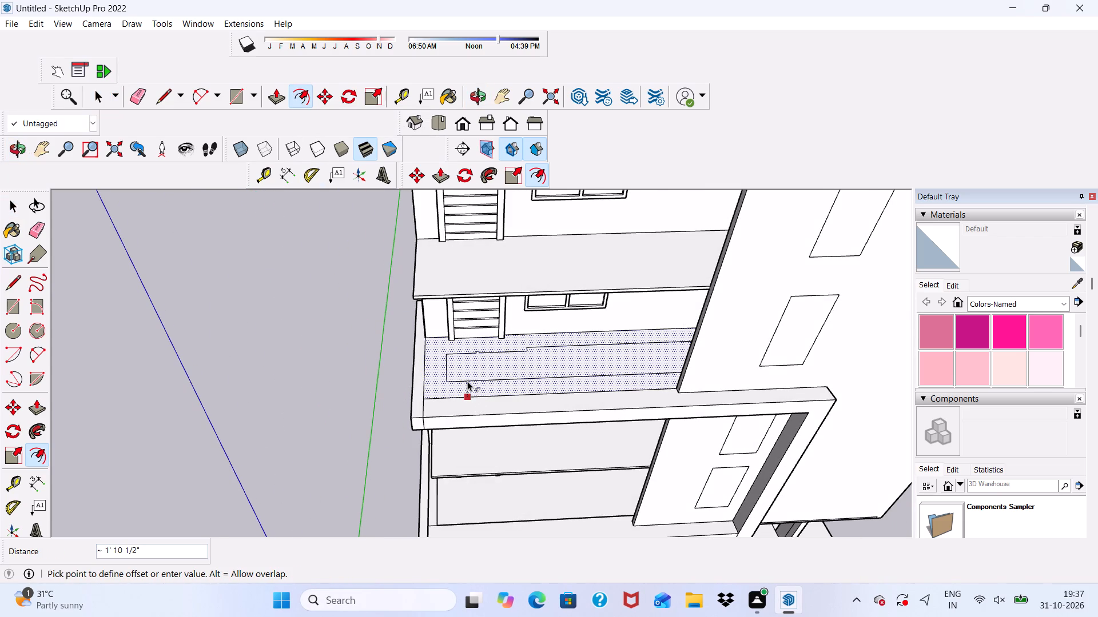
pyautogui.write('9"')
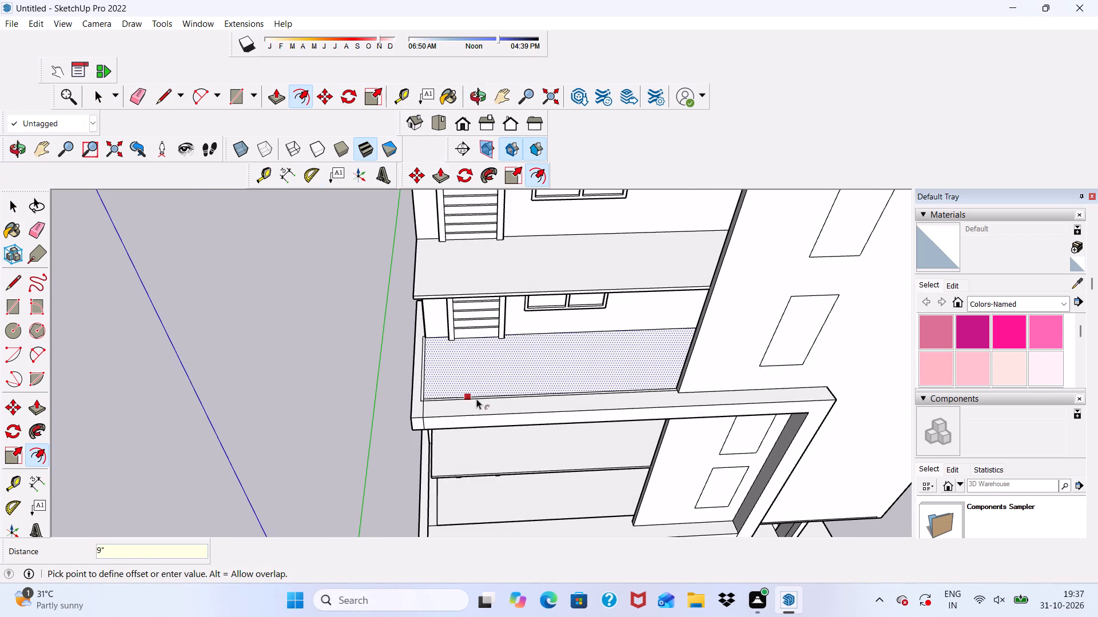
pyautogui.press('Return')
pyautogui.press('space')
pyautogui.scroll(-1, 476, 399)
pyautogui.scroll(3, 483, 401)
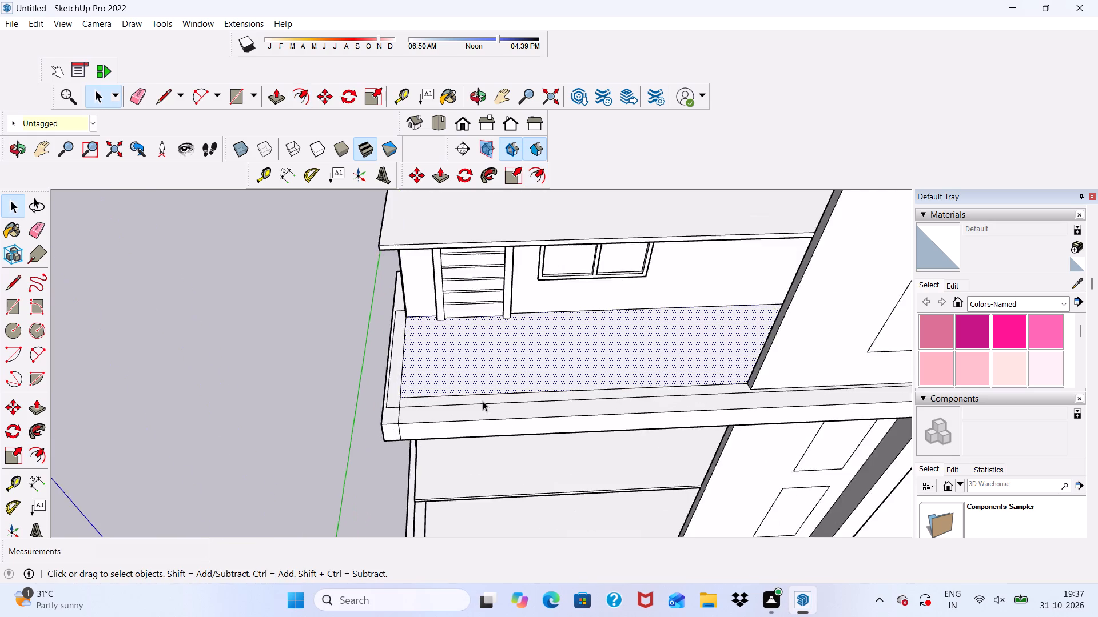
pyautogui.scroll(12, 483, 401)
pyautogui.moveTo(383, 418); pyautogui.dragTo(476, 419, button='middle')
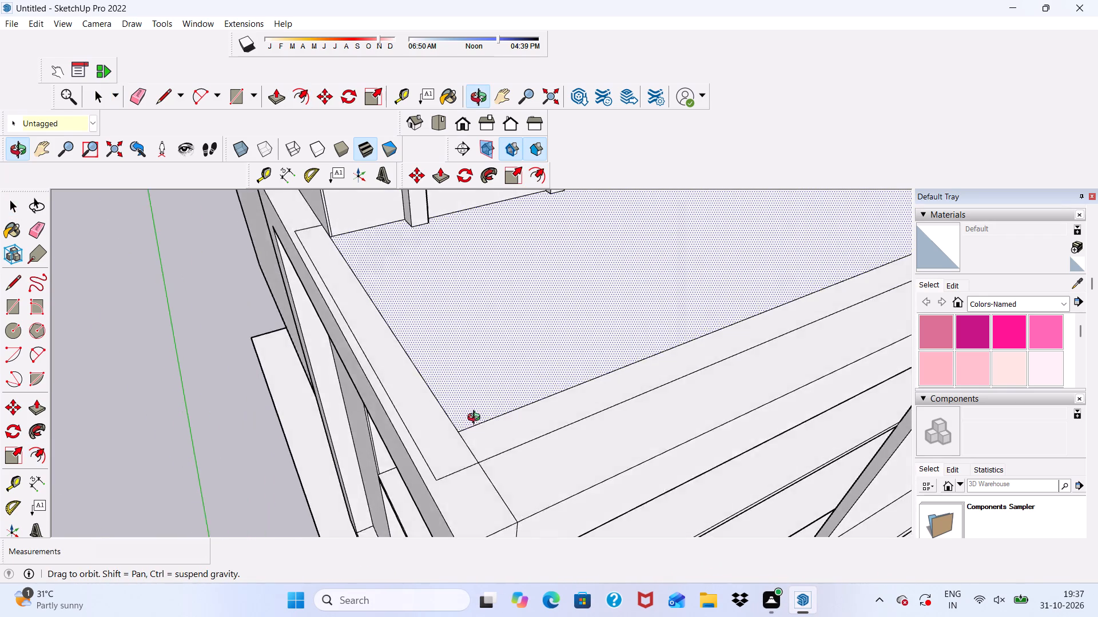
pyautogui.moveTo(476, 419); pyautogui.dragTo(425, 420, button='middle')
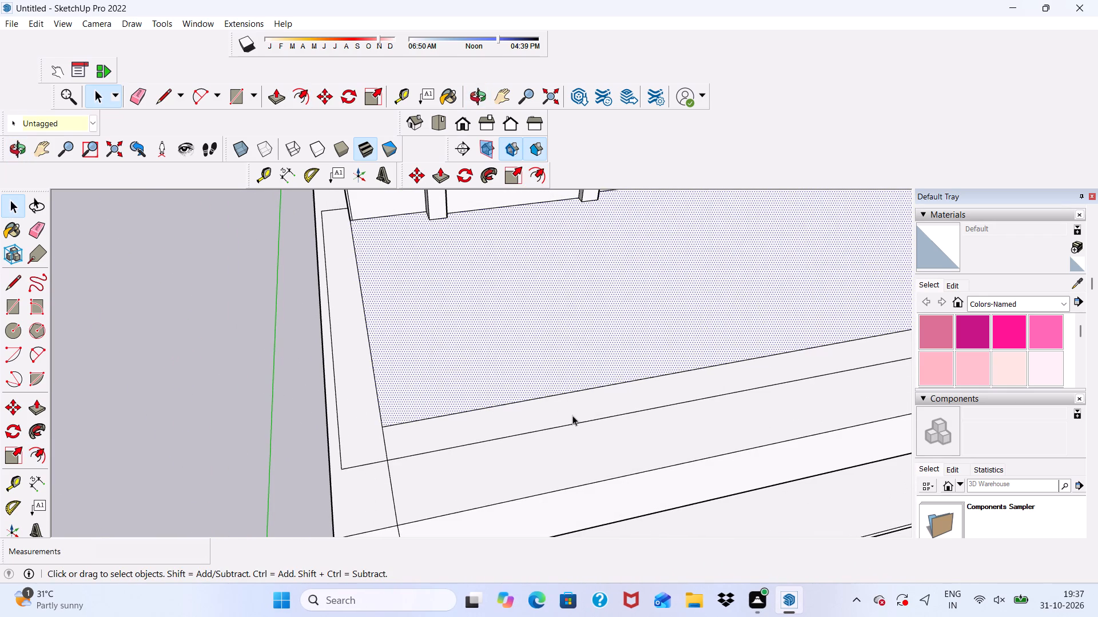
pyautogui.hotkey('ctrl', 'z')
# Offset the upper balcony floor's outline inward by 9", starting from its side edge.
pyautogui.click(493, 364)
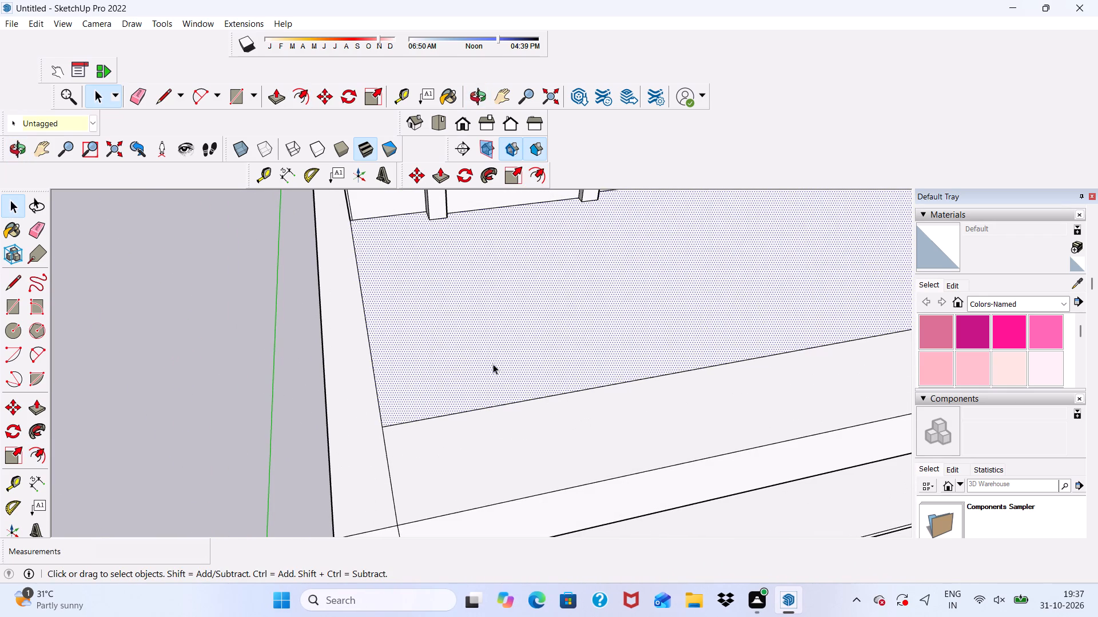
pyautogui.click(308, 91)
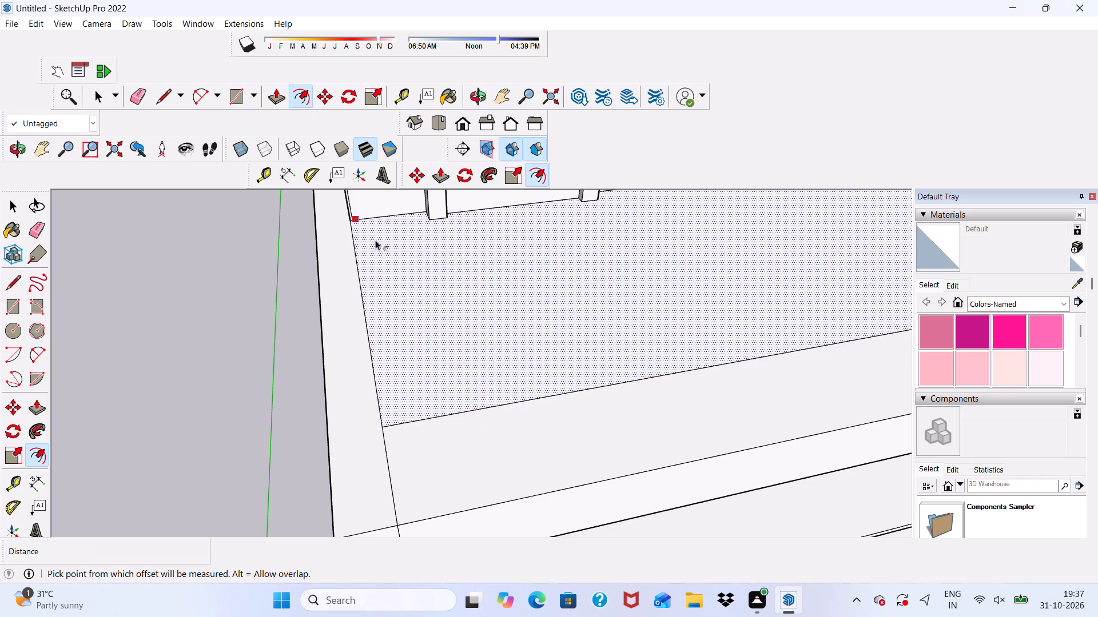
pyautogui.click(399, 273)
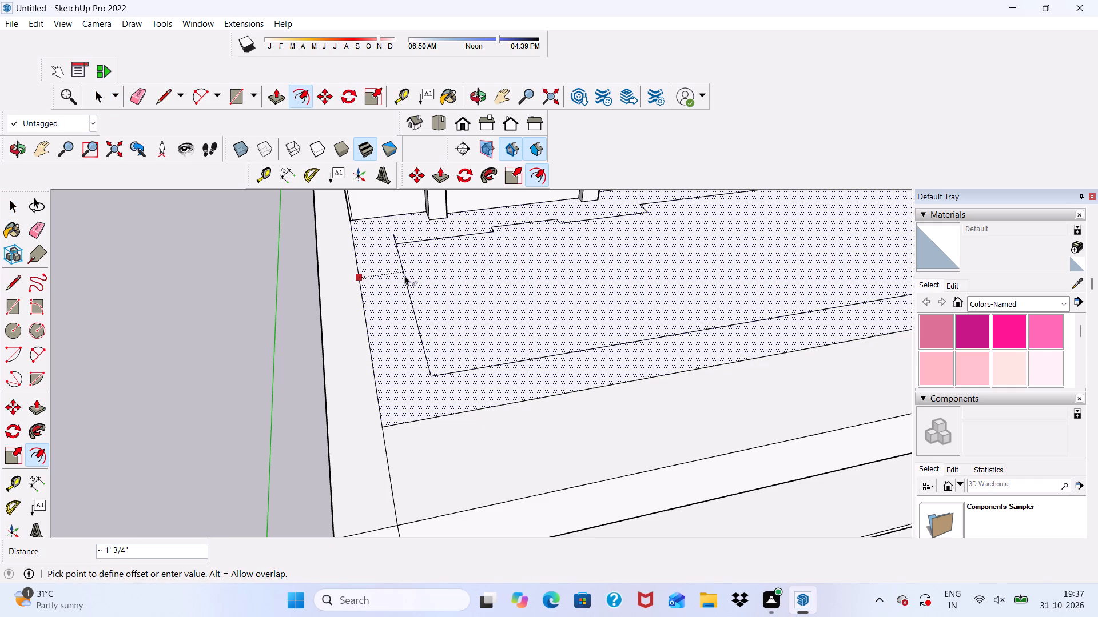
pyautogui.write('9"')
pyautogui.press('Return')
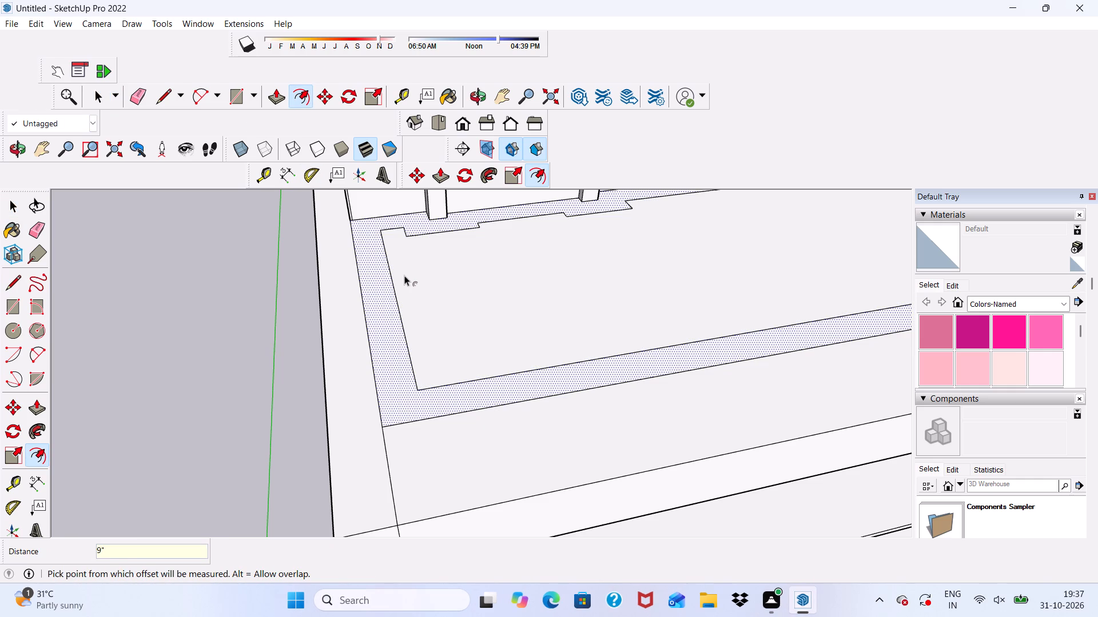
# Draw a 9" line from the offset outline's inner corner nearest the louvred door straight back to the wall.
pyautogui.click(165, 93)
pyautogui.scroll(6, 398, 247)
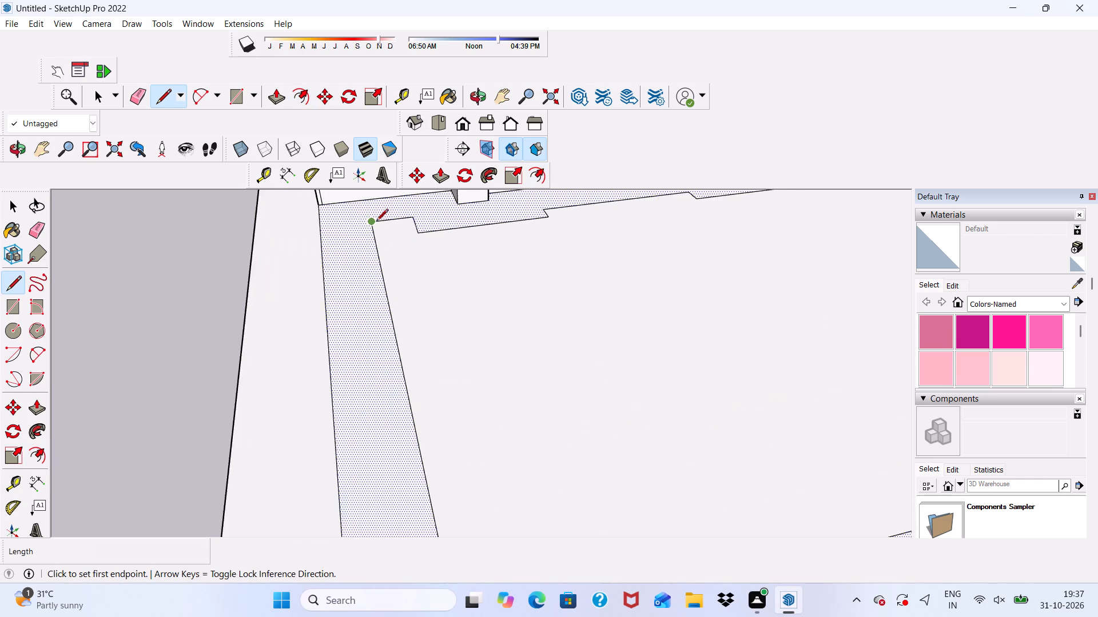
pyautogui.scroll(6, 376, 222)
pyautogui.click(373, 221)
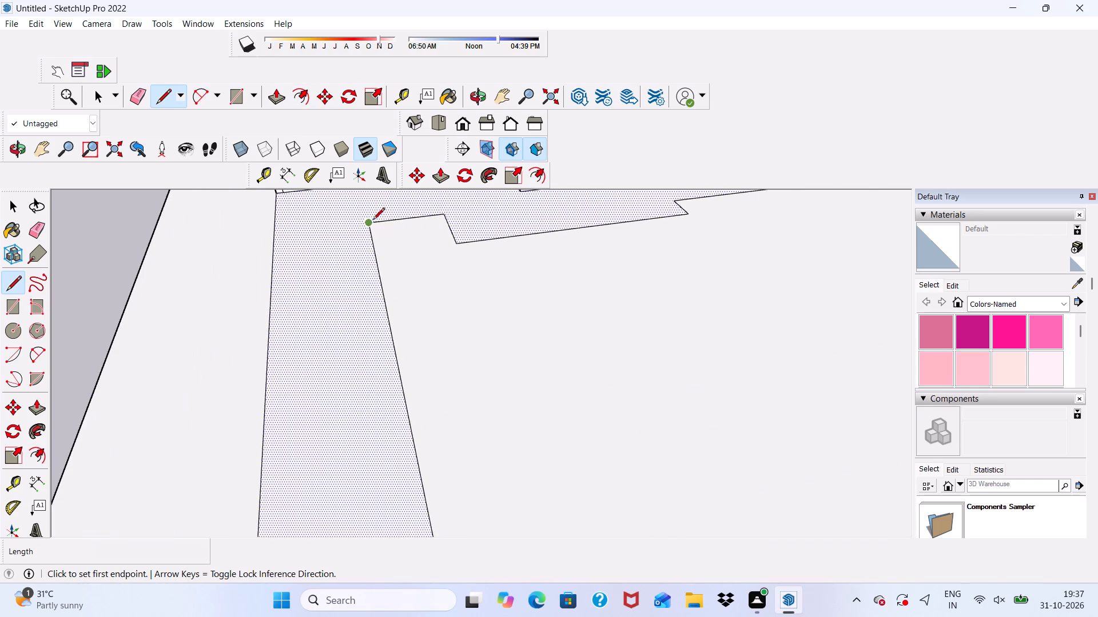
pyautogui.scroll(-5, 370, 242)
pyautogui.scroll(1, 375, 248)
pyautogui.scroll(-6, 375, 242)
pyautogui.scroll(9, 377, 223)
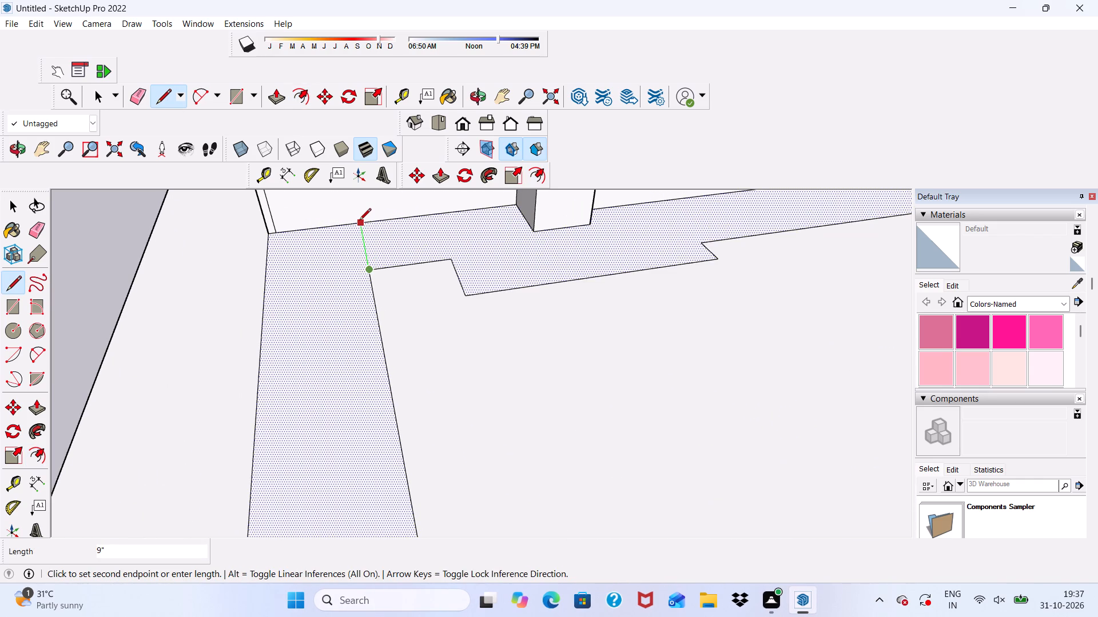
pyautogui.click(362, 226)
pyautogui.scroll(-12, 363, 221)
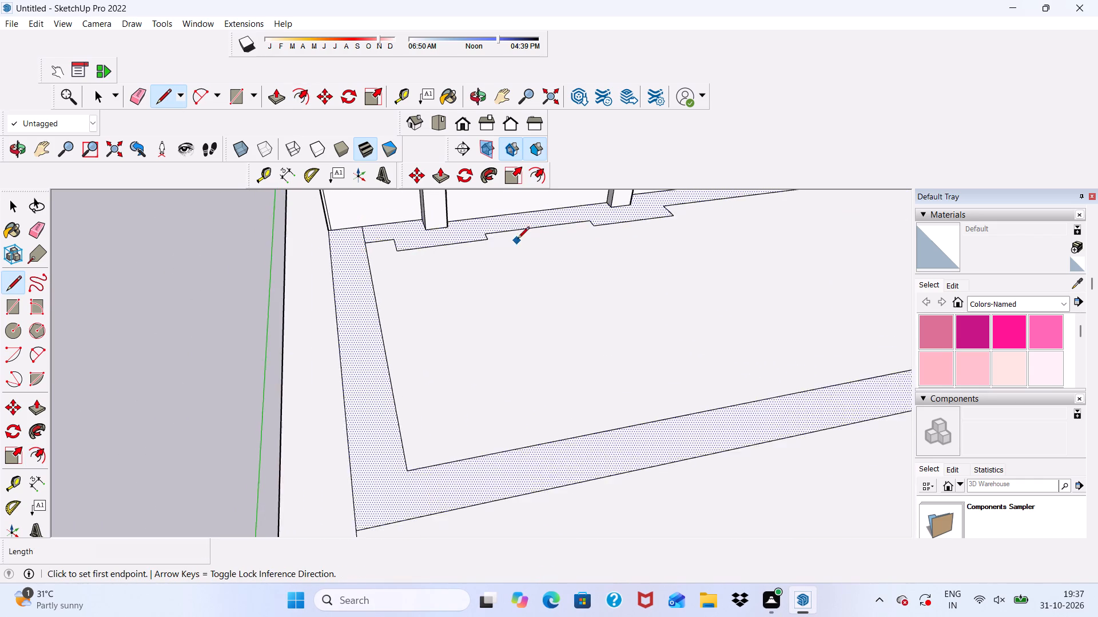
# Draw a 9" line from the offset outline's inner corner at the balcony's far end straight across to the back wall.
pyautogui.scroll(-2, 518, 239)
pyautogui.moveTo(518, 257); pyautogui.dragTo(582, 285, button='middle')
pyautogui.scroll(-17, 573, 273)
pyautogui.scroll(2, 637, 259)
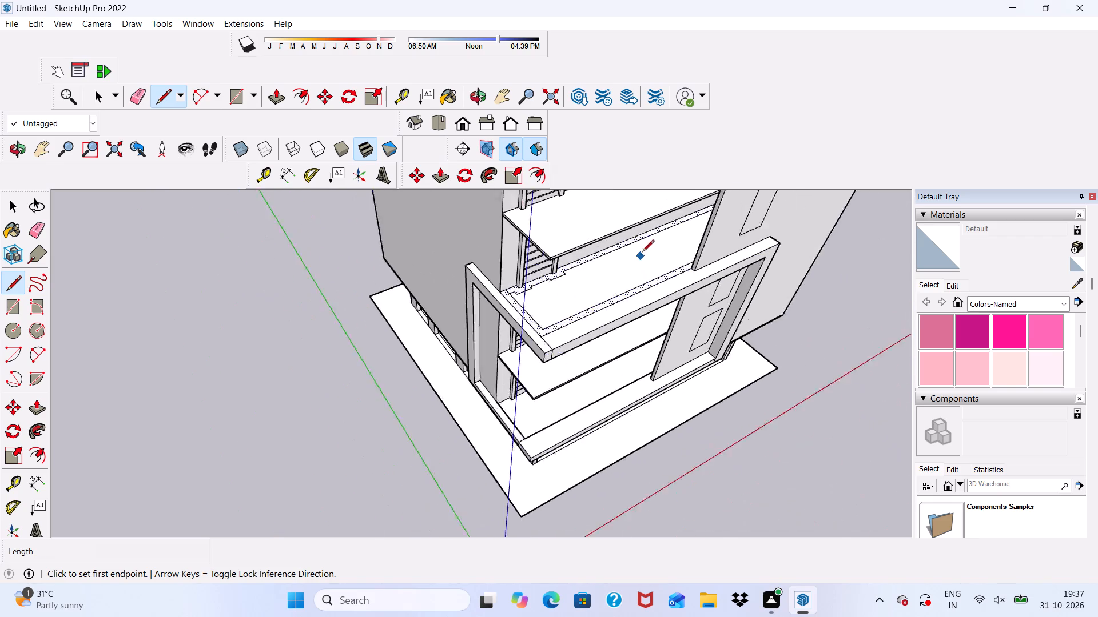
pyautogui.scroll(14, 642, 253)
pyautogui.scroll(-11, 679, 255)
pyautogui.scroll(10, 654, 312)
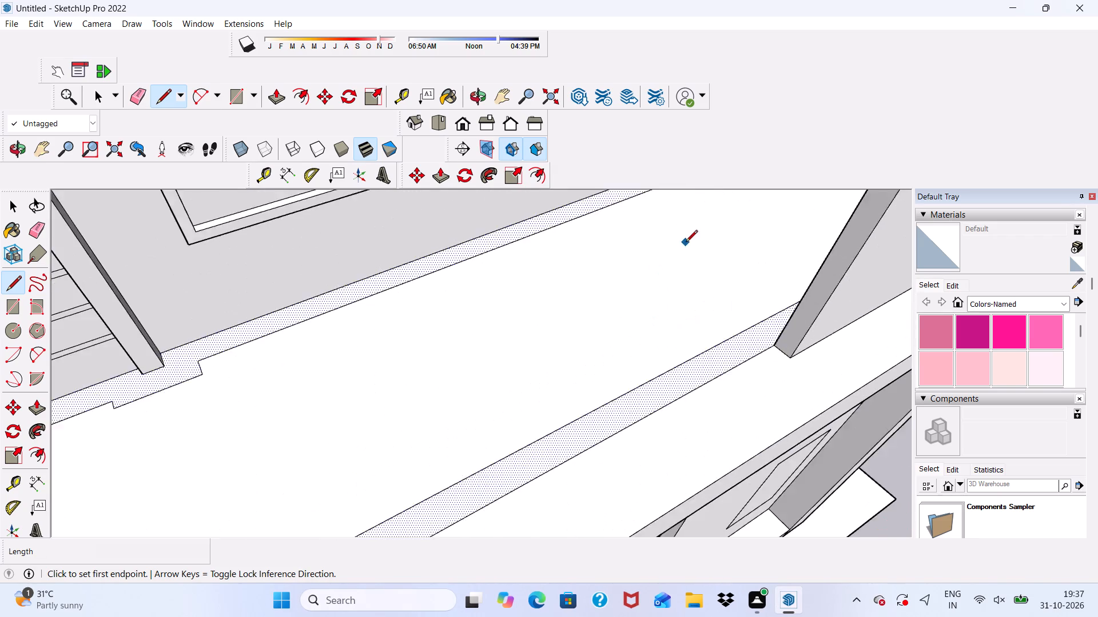
pyautogui.scroll(-4, 679, 243)
pyautogui.moveTo(570, 322); pyautogui.dragTo(682, 273, button='middle')
pyautogui.scroll(-11, 635, 274)
pyautogui.scroll(8, 620, 297)
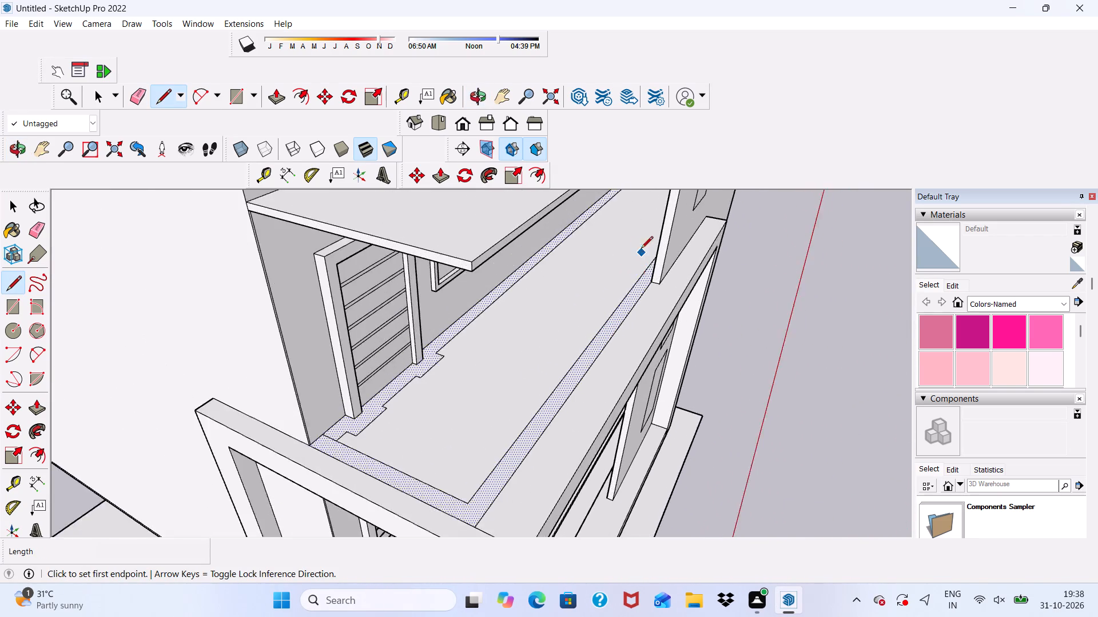
pyautogui.scroll(3, 641, 249)
pyautogui.scroll(-12, 635, 238)
pyautogui.scroll(10, 624, 282)
pyautogui.scroll(-10, 626, 213)
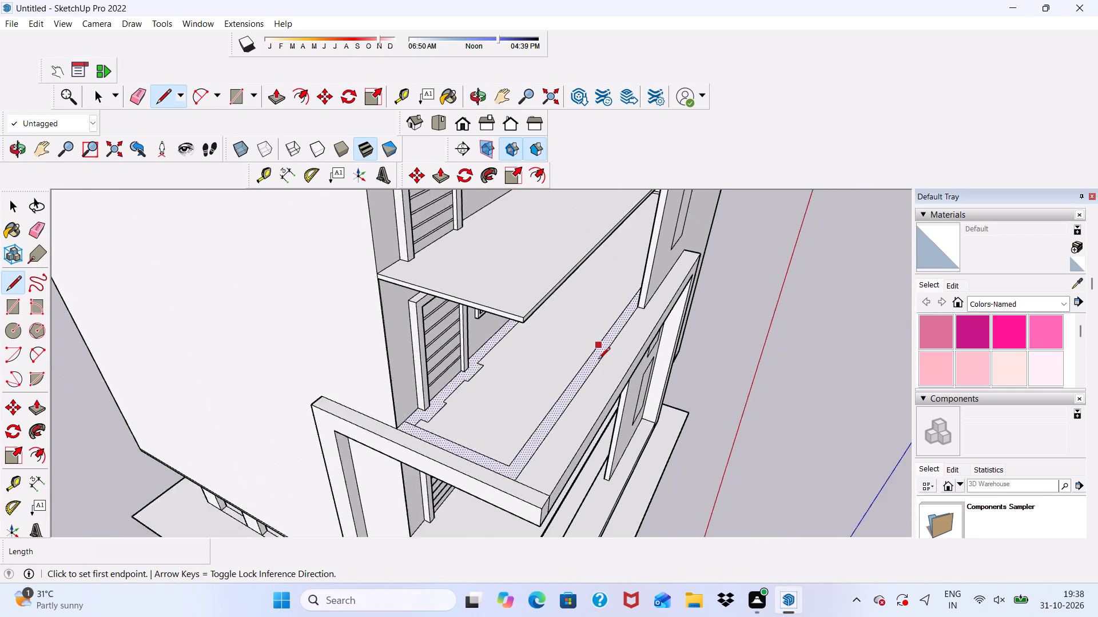
pyautogui.scroll(-2, 598, 360)
pyautogui.scroll(6, 597, 328)
pyautogui.moveTo(599, 302); pyautogui.dragTo(625, 234, button='middle')
pyautogui.scroll(15, 625, 234)
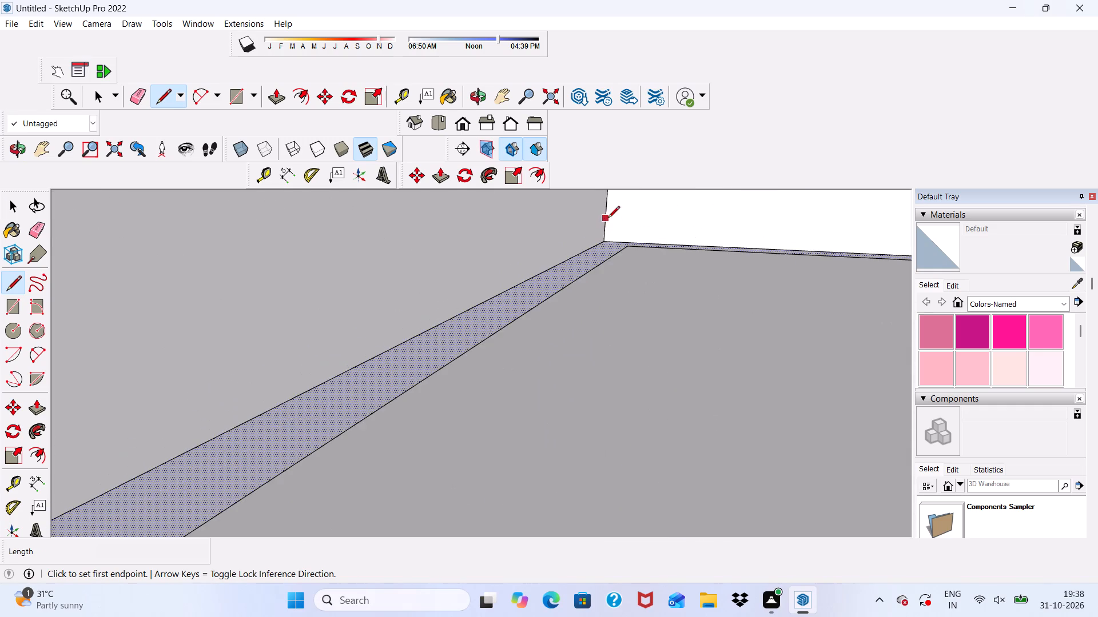
pyautogui.moveTo(623, 232); pyautogui.dragTo(628, 264, button='middle')
pyautogui.scroll(12, 636, 252)
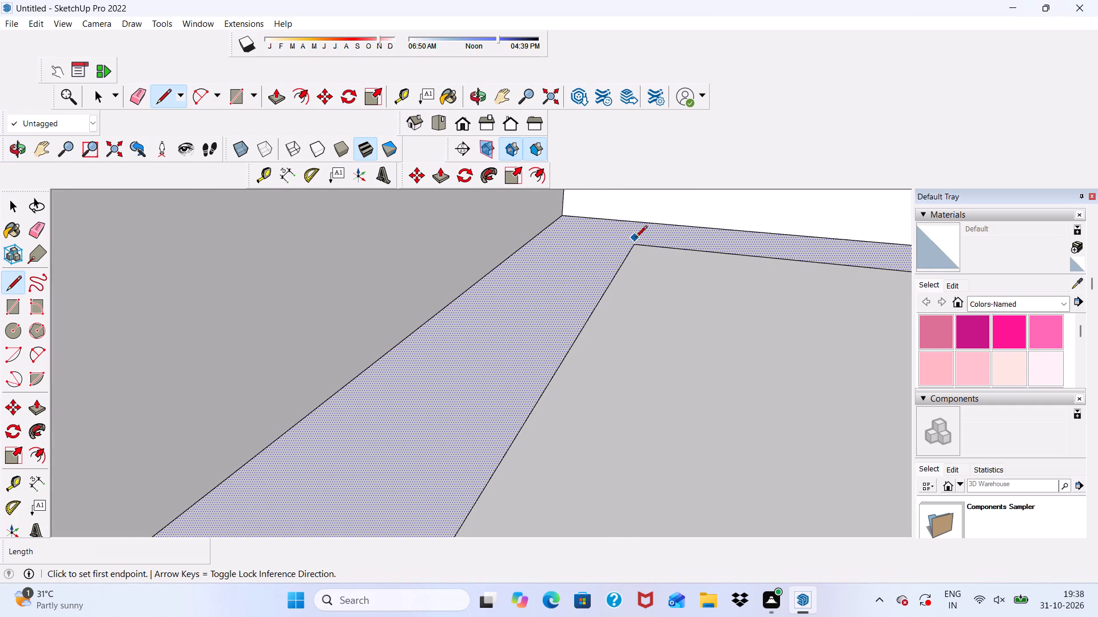
pyautogui.click(636, 246)
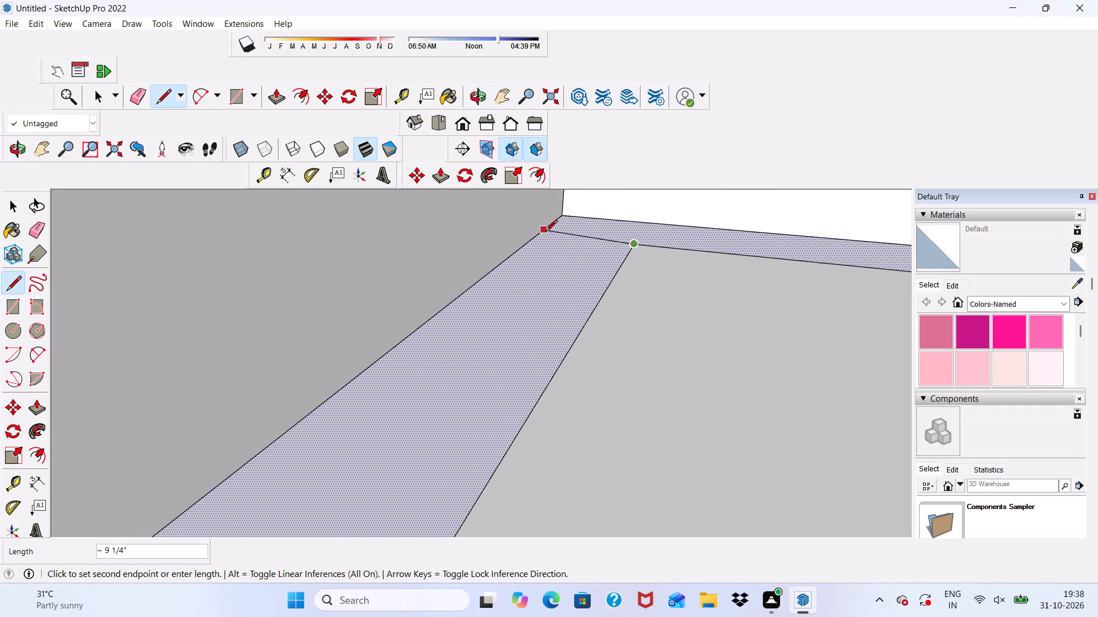
pyautogui.click(544, 237)
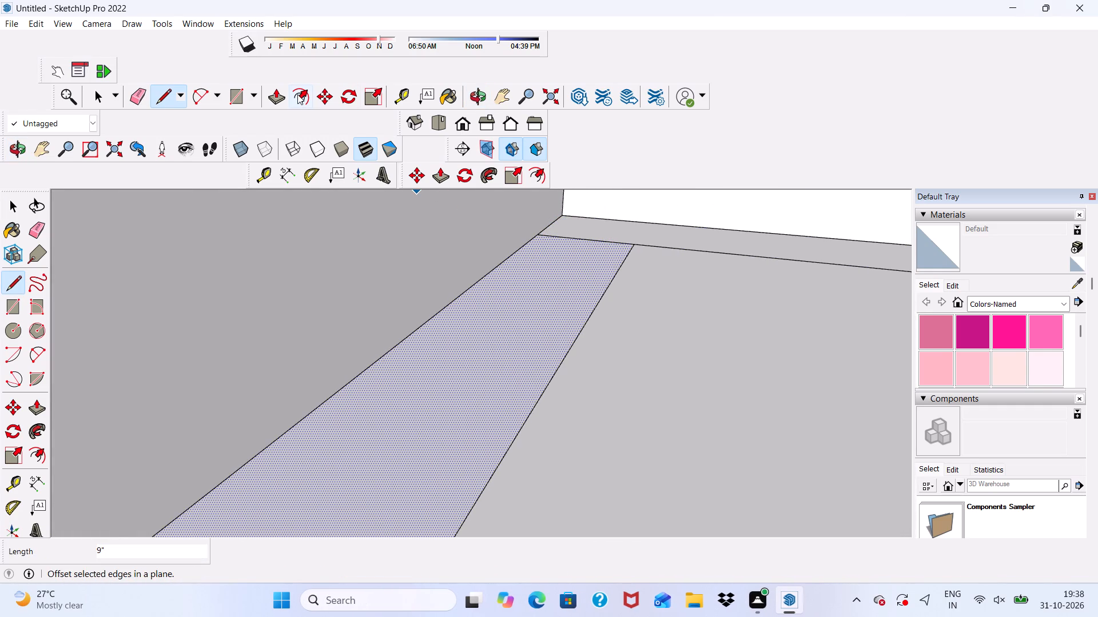
# Erase the offset line running along the back wall on the upper balcony's floor.
pyautogui.click(134, 98)
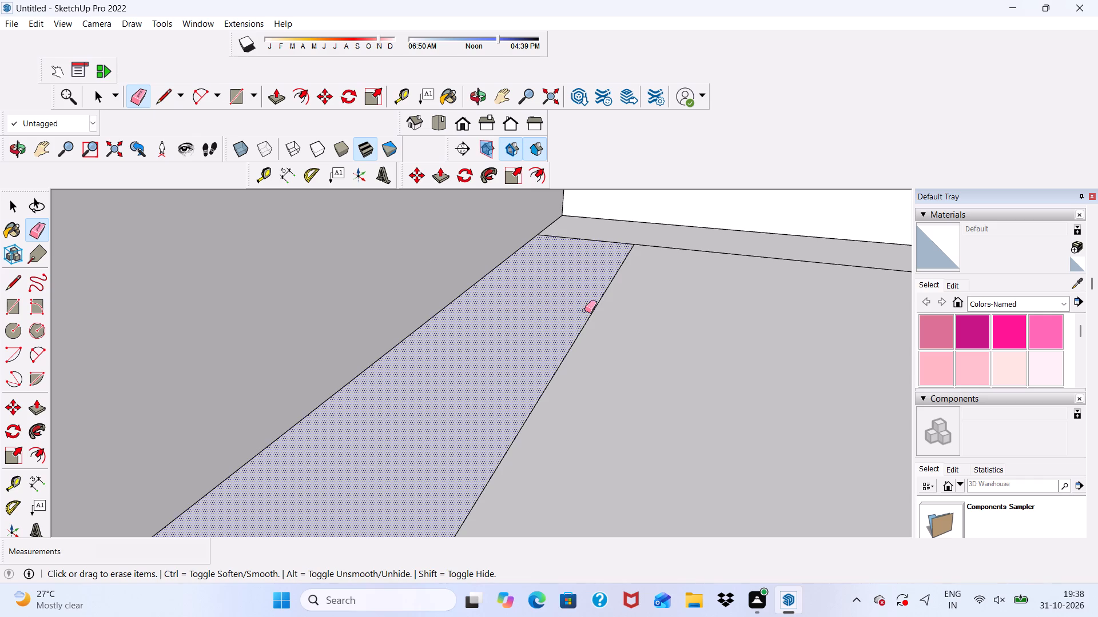
pyautogui.moveTo(585, 310); pyautogui.dragTo(592, 334)
# Erase the leftover notch-shaped edges on the lowest balcony's floor near its far end wall.
pyautogui.scroll(-6, 553, 267)
pyautogui.scroll(-18, 550, 263)
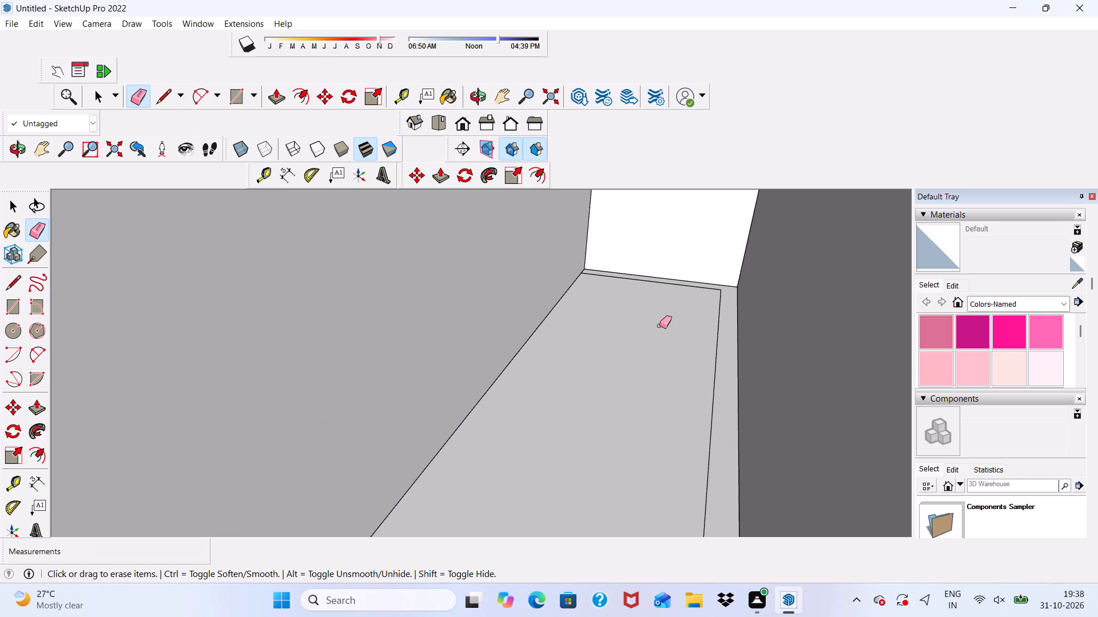
pyautogui.scroll(-1, 659, 326)
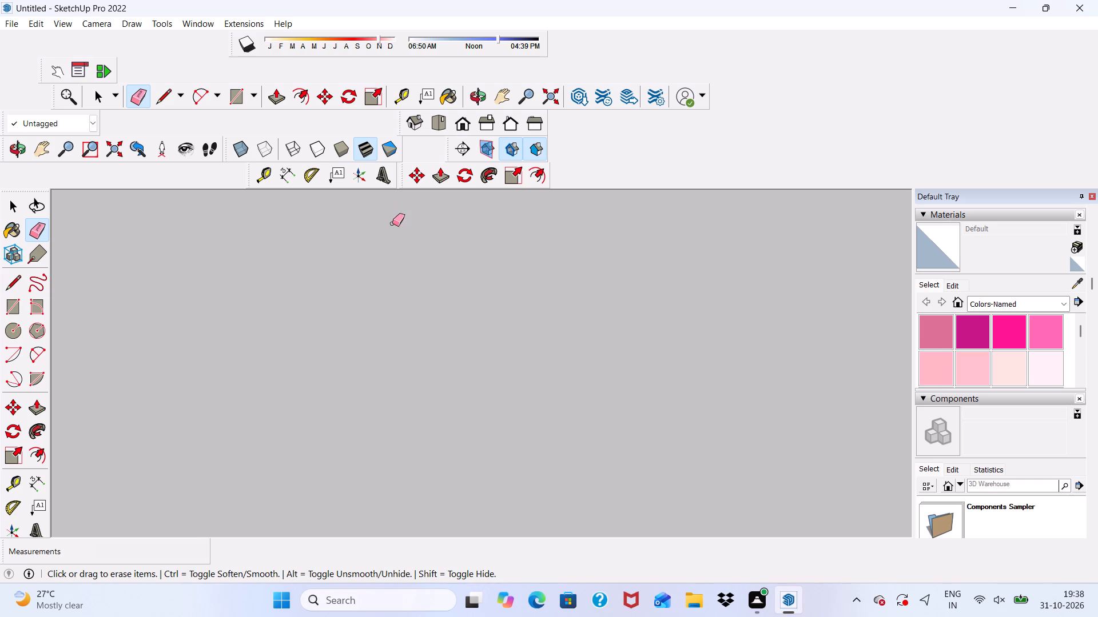
pyautogui.scroll(-12, 393, 223)
pyautogui.scroll(-18, 439, 284)
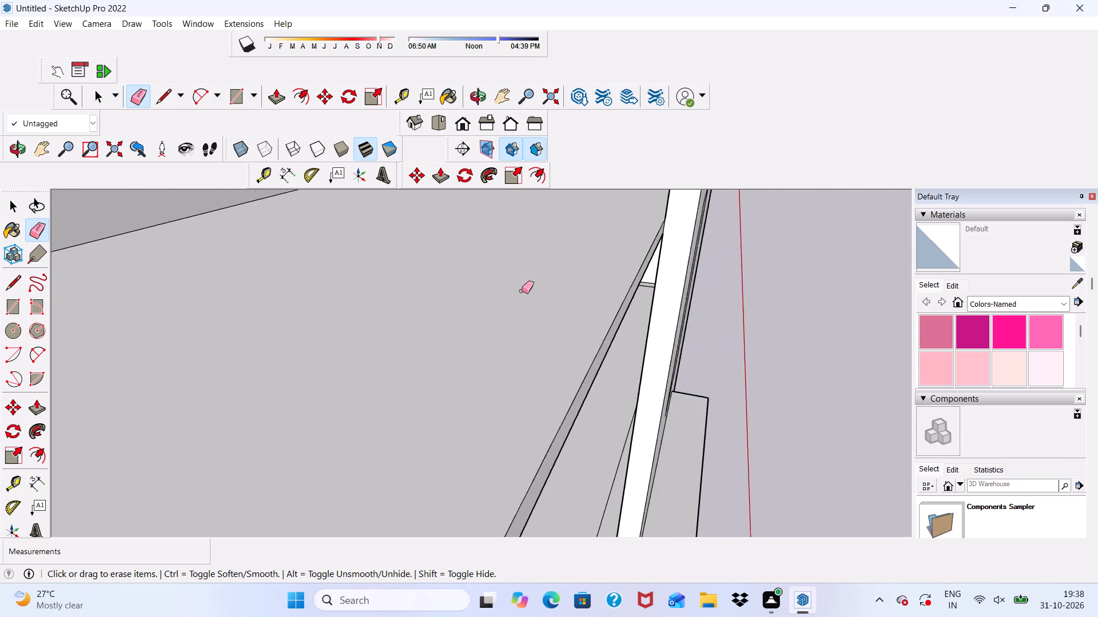
pyautogui.scroll(-15, 522, 291)
pyautogui.moveTo(445, 339); pyautogui.dragTo(534, 334, button='middle')
pyautogui.scroll(4, 462, 317)
pyautogui.scroll(-6, 443, 303)
pyautogui.moveTo(527, 400); pyautogui.dragTo(471, 318, button='middle')
pyautogui.scroll(3, 470, 393)
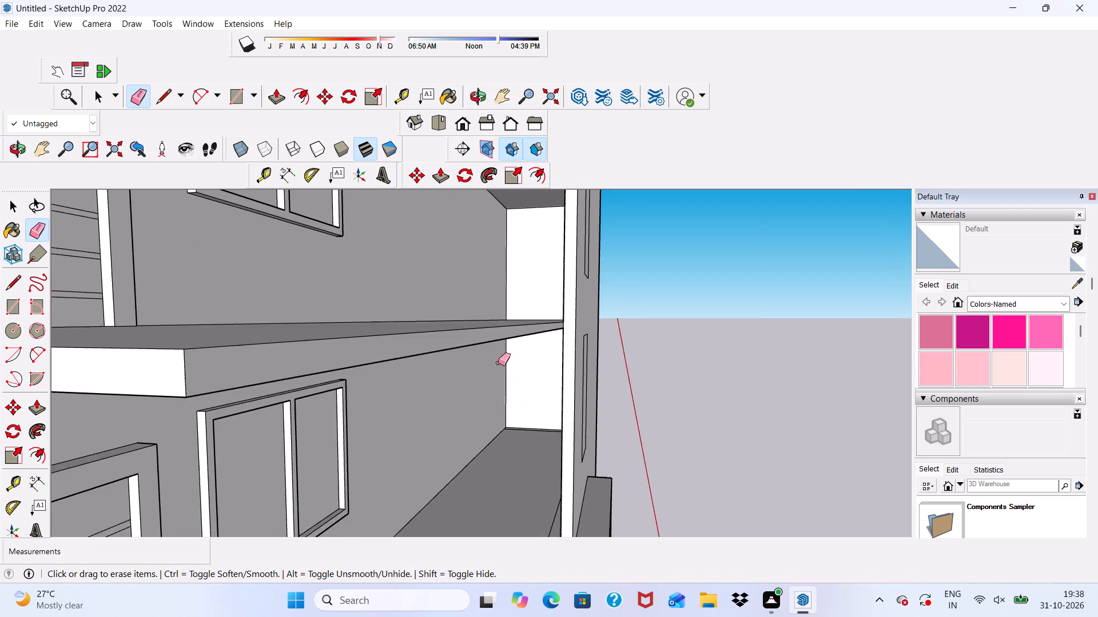
pyautogui.scroll(-6, 454, 265)
pyautogui.scroll(-5, 569, 333)
pyautogui.moveTo(556, 395); pyautogui.dragTo(464, 407, button='middle')
pyautogui.scroll(1, 494, 371)
pyautogui.scroll(-5, 506, 319)
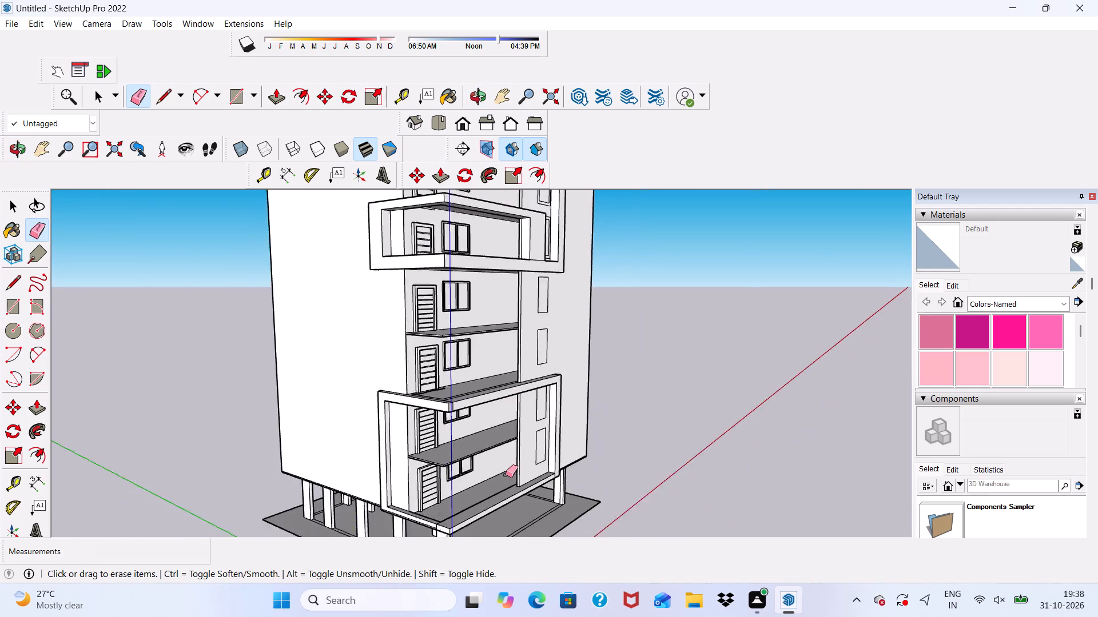
pyautogui.scroll(13, 506, 475)
pyautogui.moveTo(494, 470); pyautogui.dragTo(580, 475, button='middle')
pyautogui.scroll(7, 624, 444)
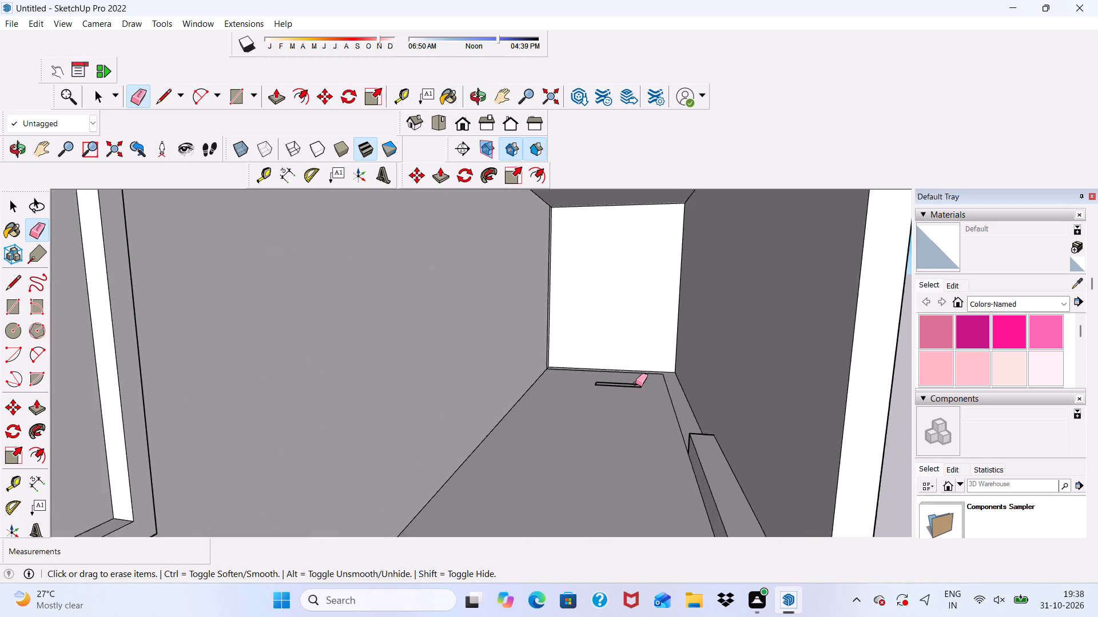
pyautogui.scroll(10, 635, 383)
pyautogui.moveTo(616, 382); pyautogui.dragTo(614, 412, button='middle')
pyautogui.scroll(1, 611, 400)
pyautogui.moveTo(610, 398); pyautogui.dragTo(592, 412)
pyautogui.moveTo(532, 406); pyautogui.dragTo(689, 419)
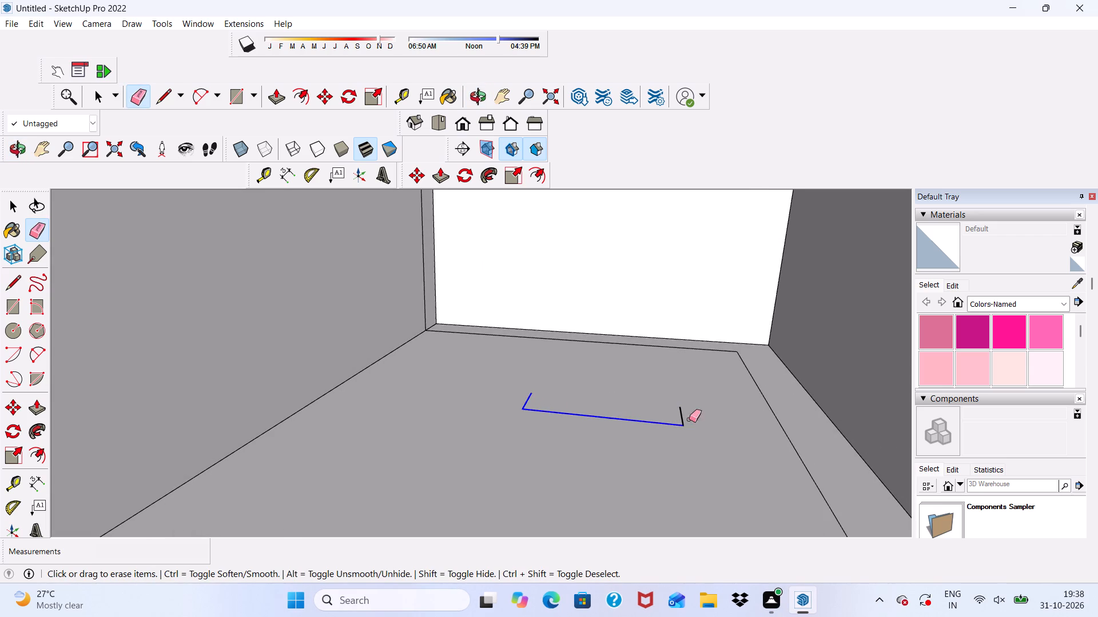
pyautogui.moveTo(689, 419); pyautogui.dragTo(677, 401)
pyautogui.moveTo(677, 402); pyautogui.dragTo(680, 423)
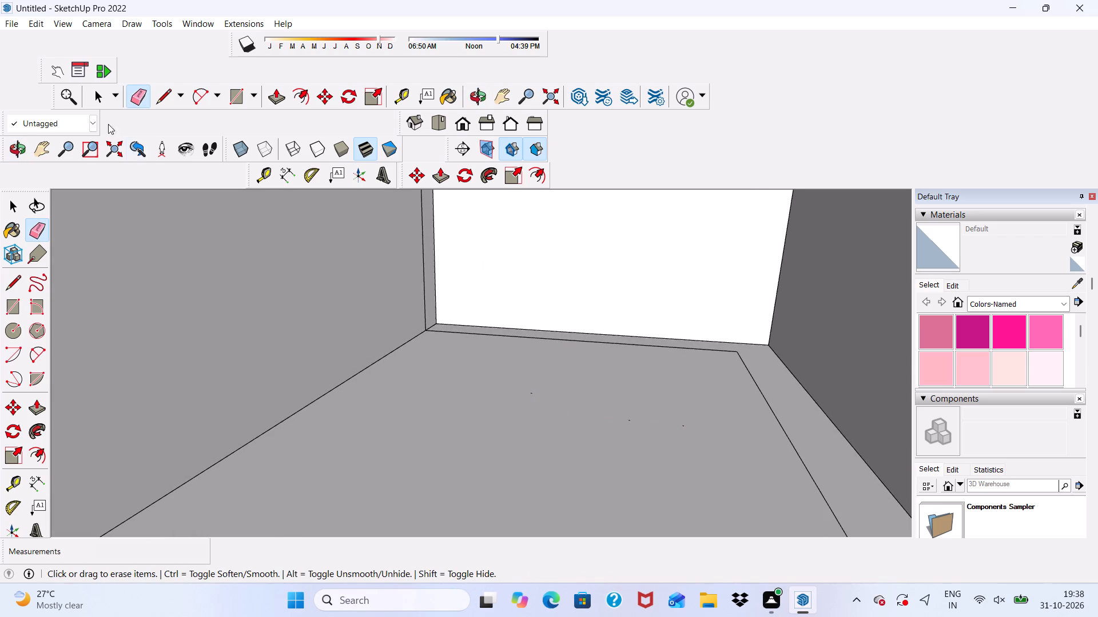
# Erase the leftover stepped offset edges in front of the louvred door on the upper balcony's floor.
pyautogui.scroll(-4, 170, 95)
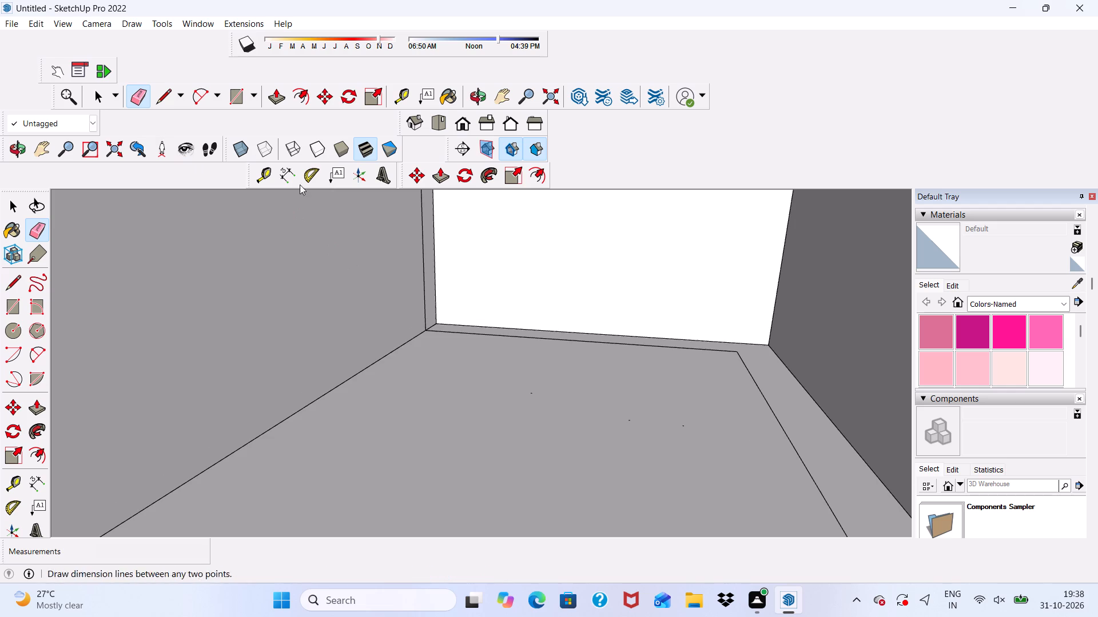
pyautogui.scroll(-16, 351, 234)
pyautogui.scroll(1, 587, 297)
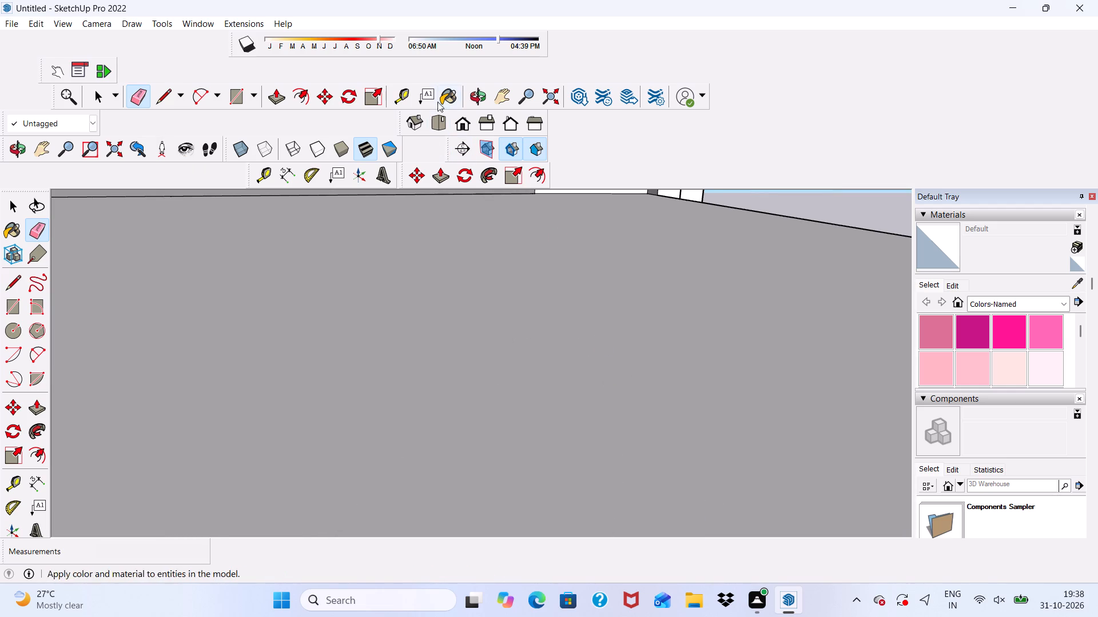
pyautogui.click(276, 98)
pyautogui.scroll(-14, 353, 184)
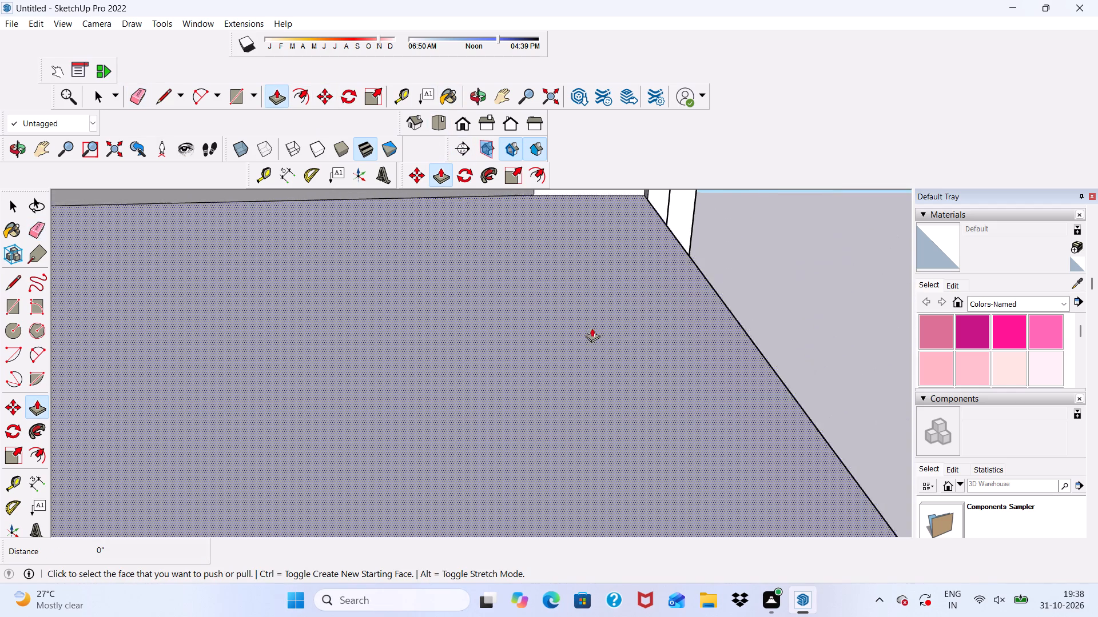
pyautogui.scroll(-7, 592, 328)
pyautogui.moveTo(662, 351); pyautogui.dragTo(356, 293, button='middle')
pyautogui.scroll(1, 360, 291)
pyautogui.scroll(-16, 373, 292)
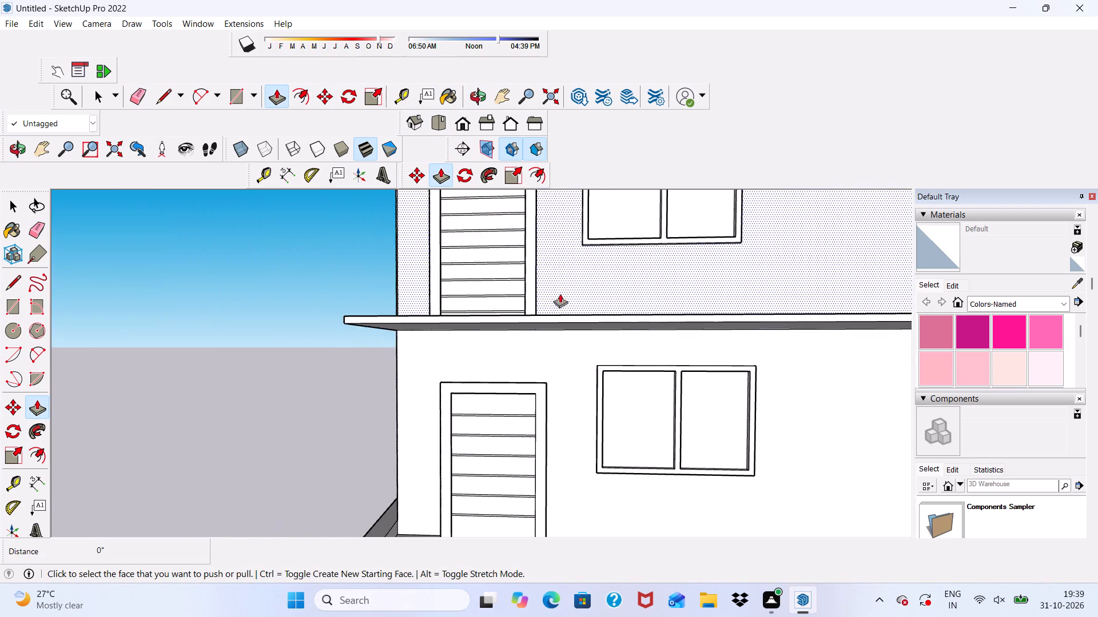
pyautogui.scroll(-3, 560, 294)
pyautogui.moveTo(569, 384); pyautogui.dragTo(561, 447, button='middle')
pyautogui.scroll(2, 546, 369)
pyautogui.scroll(-6, 532, 293)
pyautogui.scroll(4, 531, 440)
pyautogui.scroll(-6, 520, 381)
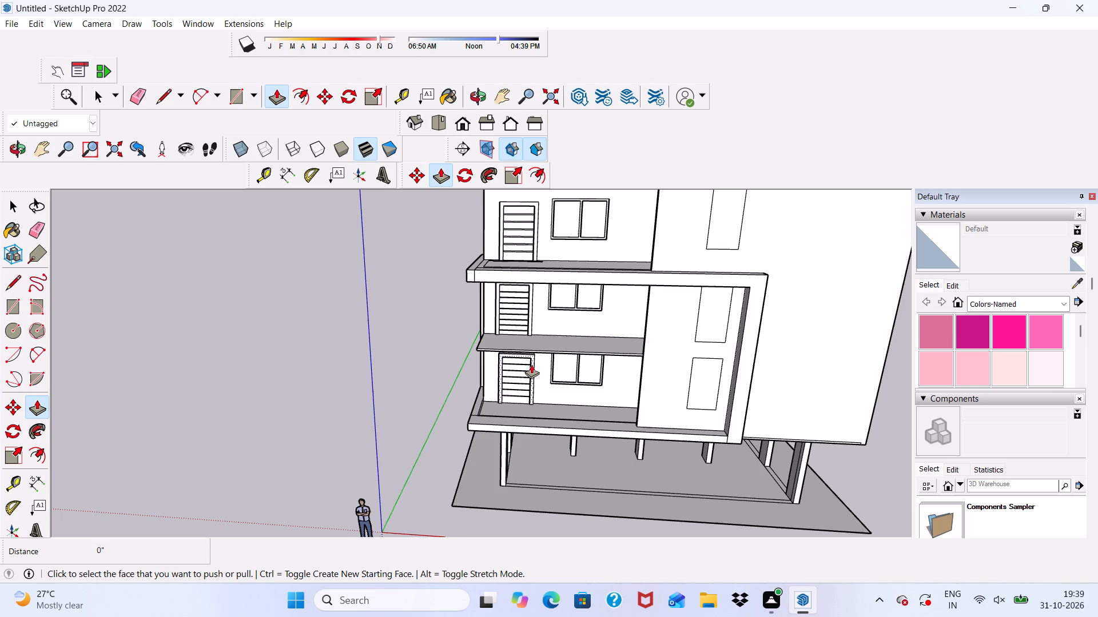
pyautogui.scroll(-4, 540, 312)
pyautogui.moveTo(561, 424); pyautogui.dragTo(557, 514, button='middle')
pyautogui.scroll(5, 536, 436)
pyautogui.scroll(-6, 543, 355)
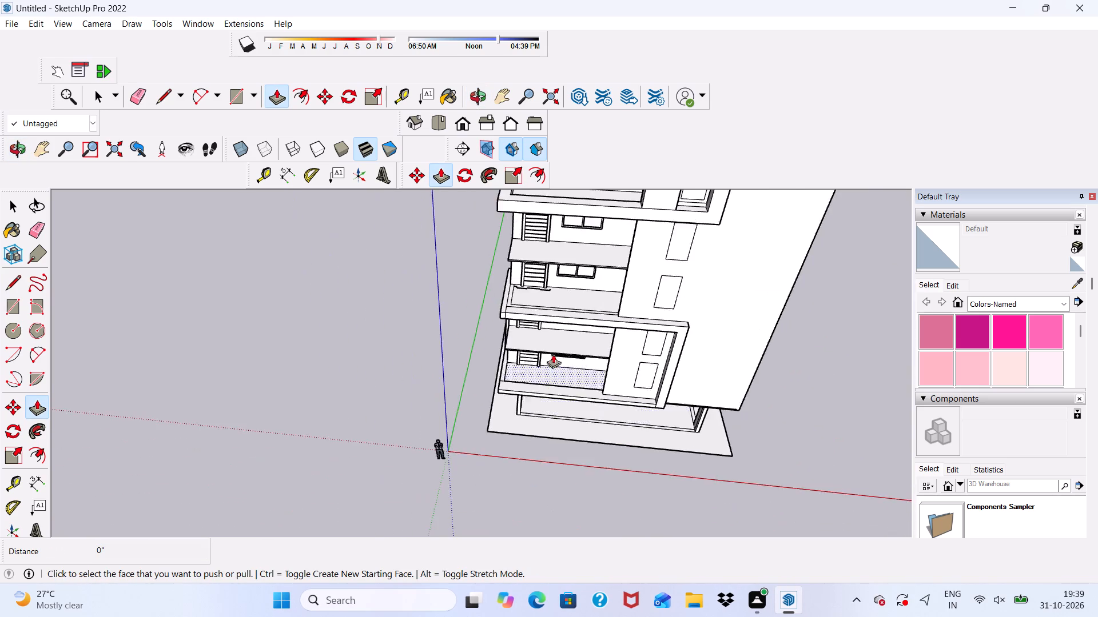
pyautogui.scroll(5, 542, 306)
pyautogui.scroll(5, 457, 233)
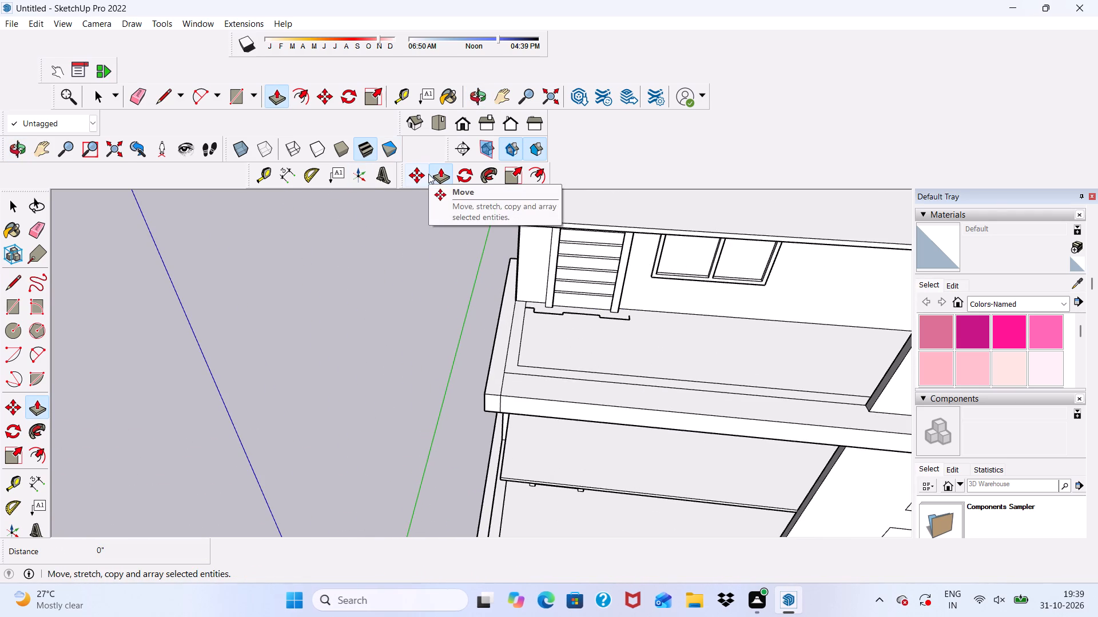
pyautogui.click(142, 92)
pyautogui.scroll(10, 515, 288)
pyautogui.moveTo(536, 318); pyautogui.dragTo(772, 352)
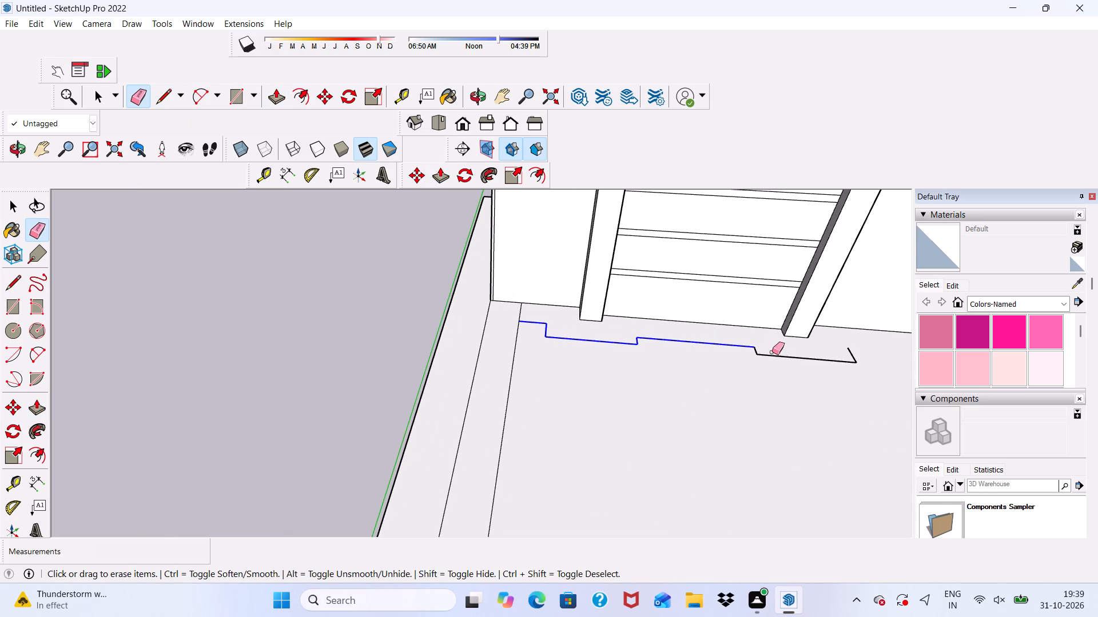
pyautogui.moveTo(772, 352); pyautogui.dragTo(831, 349)
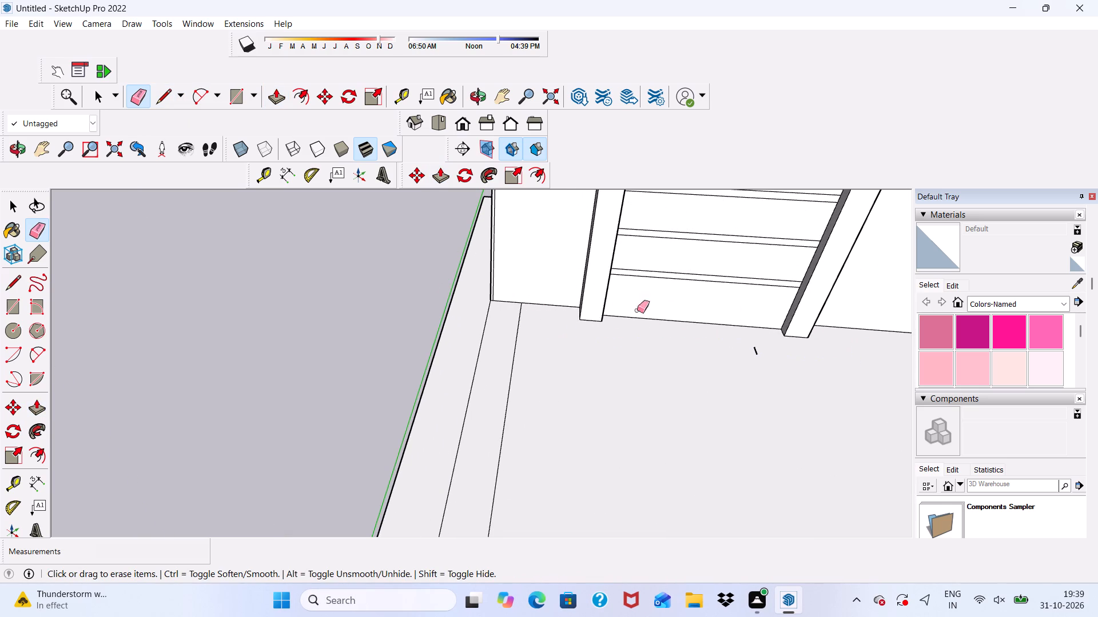
pyautogui.moveTo(750, 350); pyautogui.dragTo(758, 350)
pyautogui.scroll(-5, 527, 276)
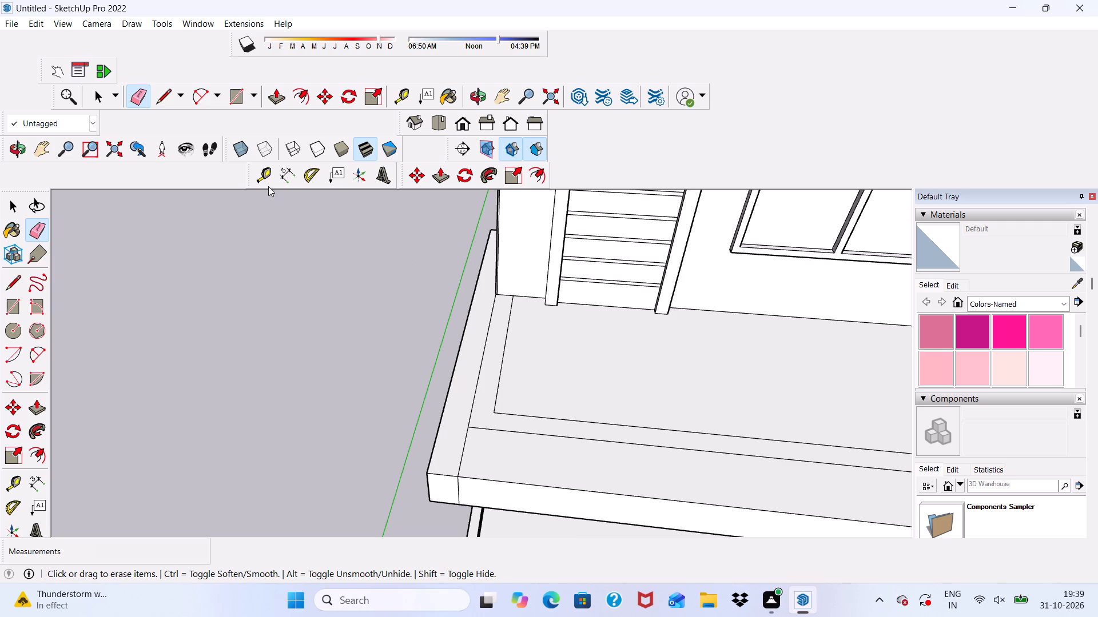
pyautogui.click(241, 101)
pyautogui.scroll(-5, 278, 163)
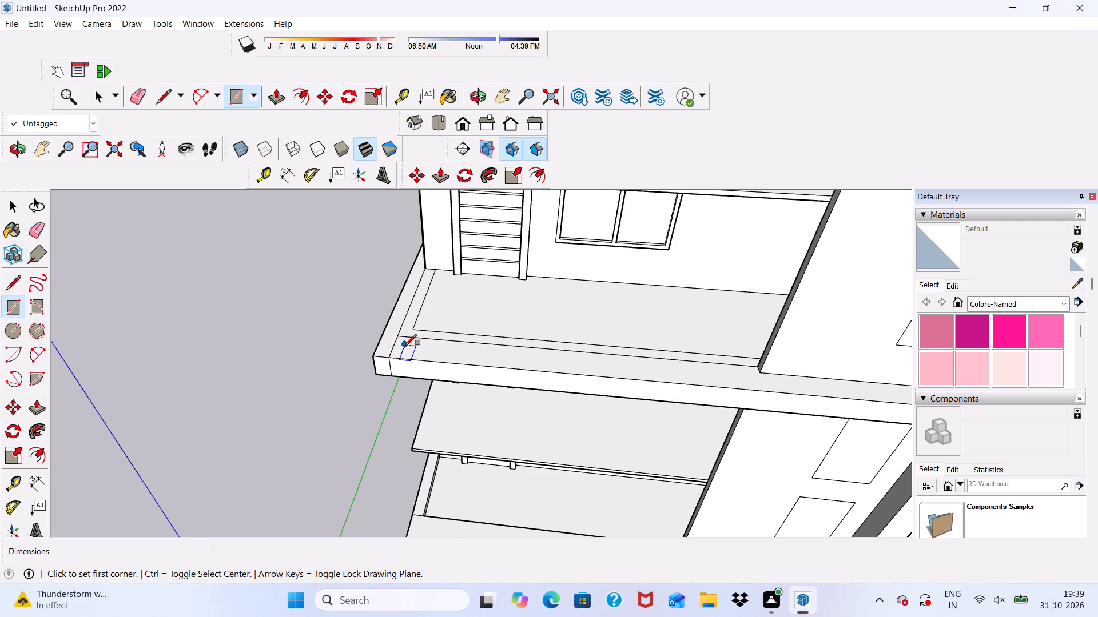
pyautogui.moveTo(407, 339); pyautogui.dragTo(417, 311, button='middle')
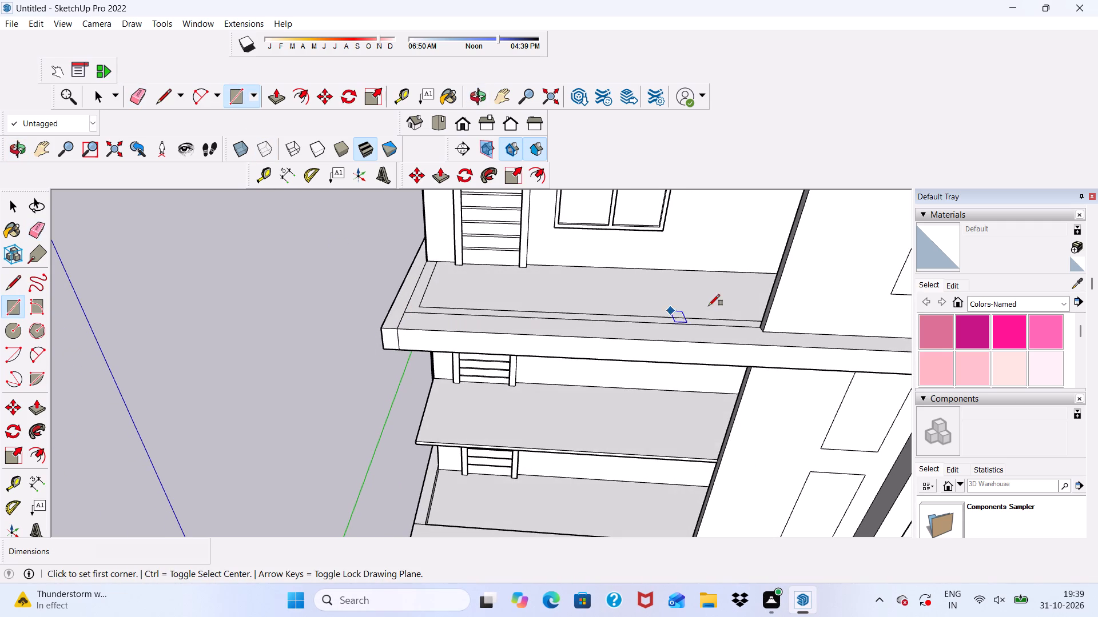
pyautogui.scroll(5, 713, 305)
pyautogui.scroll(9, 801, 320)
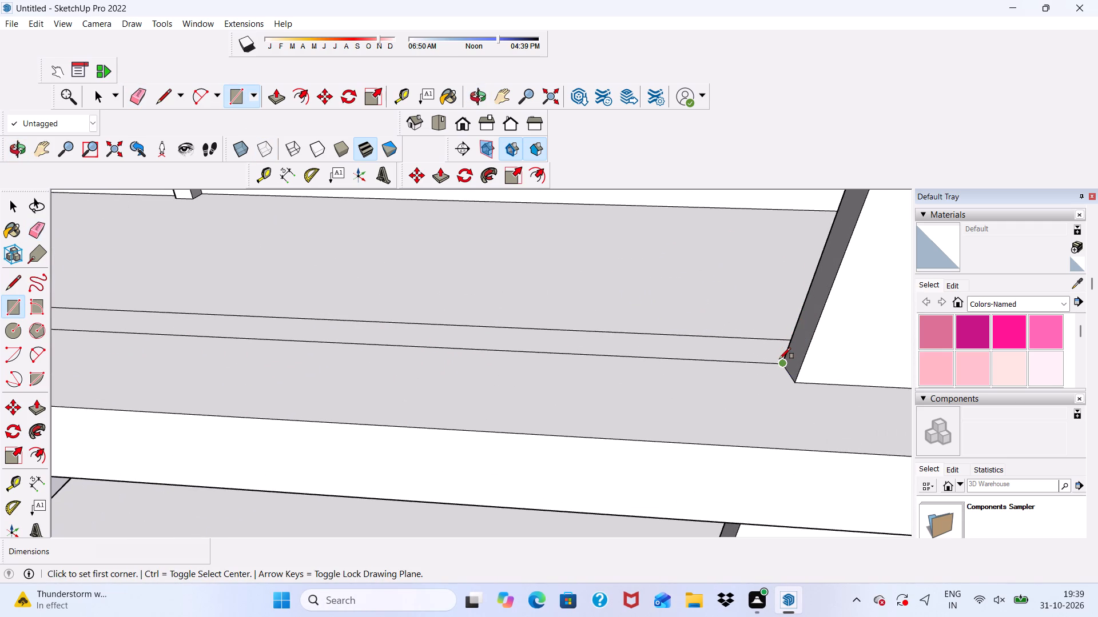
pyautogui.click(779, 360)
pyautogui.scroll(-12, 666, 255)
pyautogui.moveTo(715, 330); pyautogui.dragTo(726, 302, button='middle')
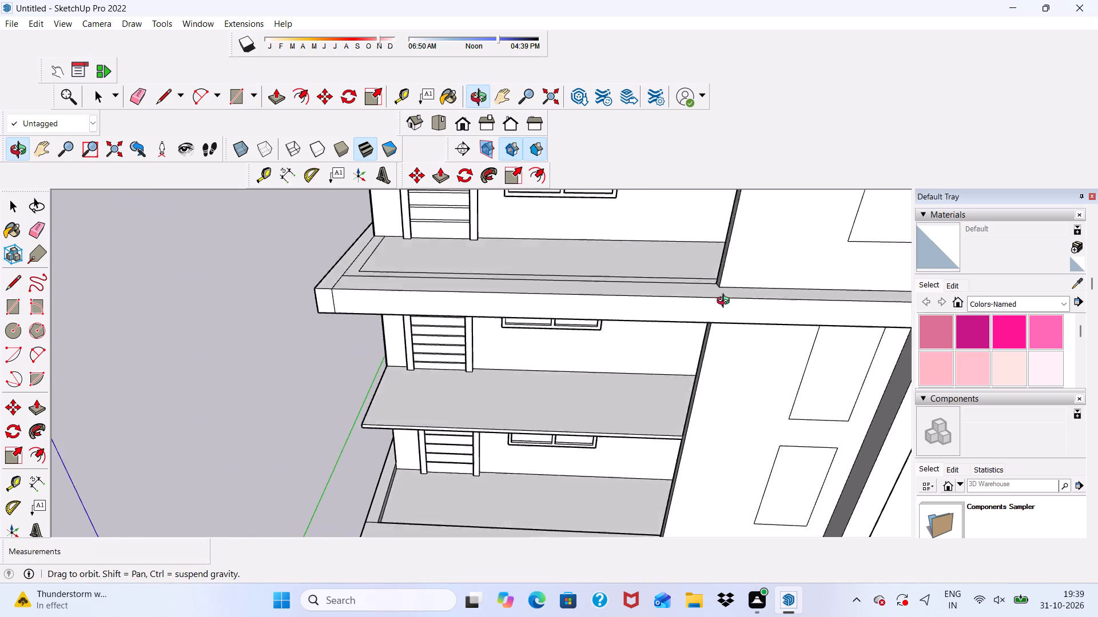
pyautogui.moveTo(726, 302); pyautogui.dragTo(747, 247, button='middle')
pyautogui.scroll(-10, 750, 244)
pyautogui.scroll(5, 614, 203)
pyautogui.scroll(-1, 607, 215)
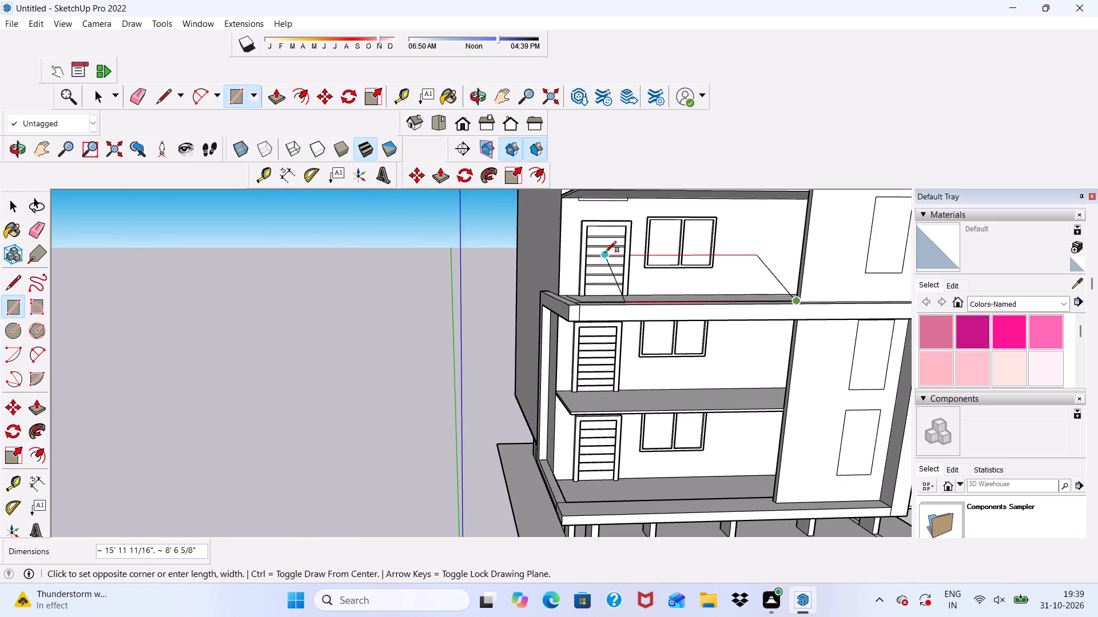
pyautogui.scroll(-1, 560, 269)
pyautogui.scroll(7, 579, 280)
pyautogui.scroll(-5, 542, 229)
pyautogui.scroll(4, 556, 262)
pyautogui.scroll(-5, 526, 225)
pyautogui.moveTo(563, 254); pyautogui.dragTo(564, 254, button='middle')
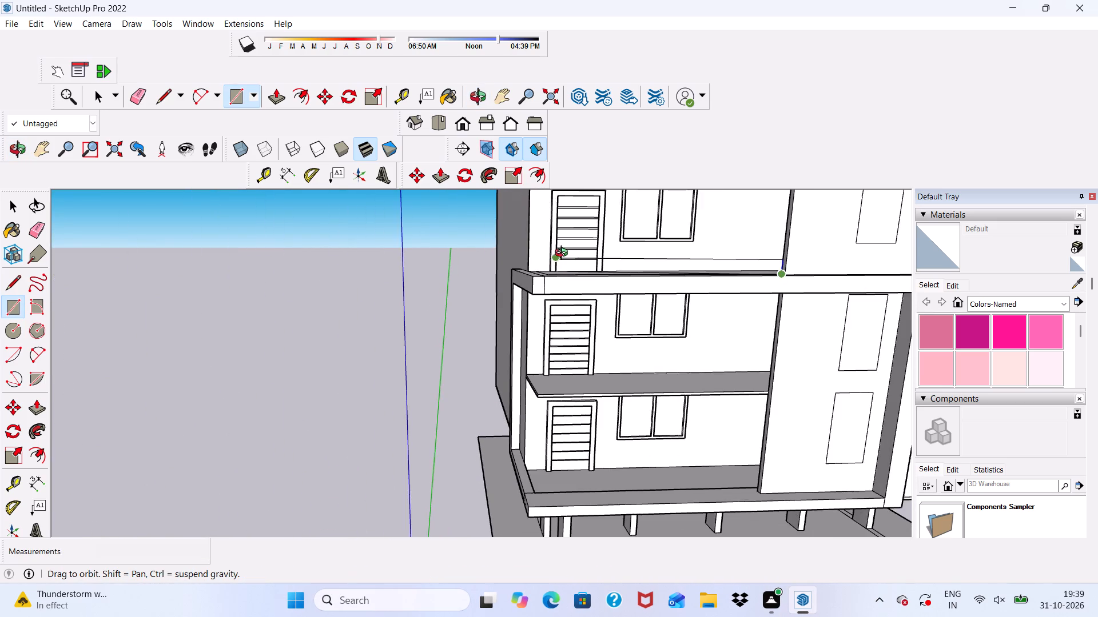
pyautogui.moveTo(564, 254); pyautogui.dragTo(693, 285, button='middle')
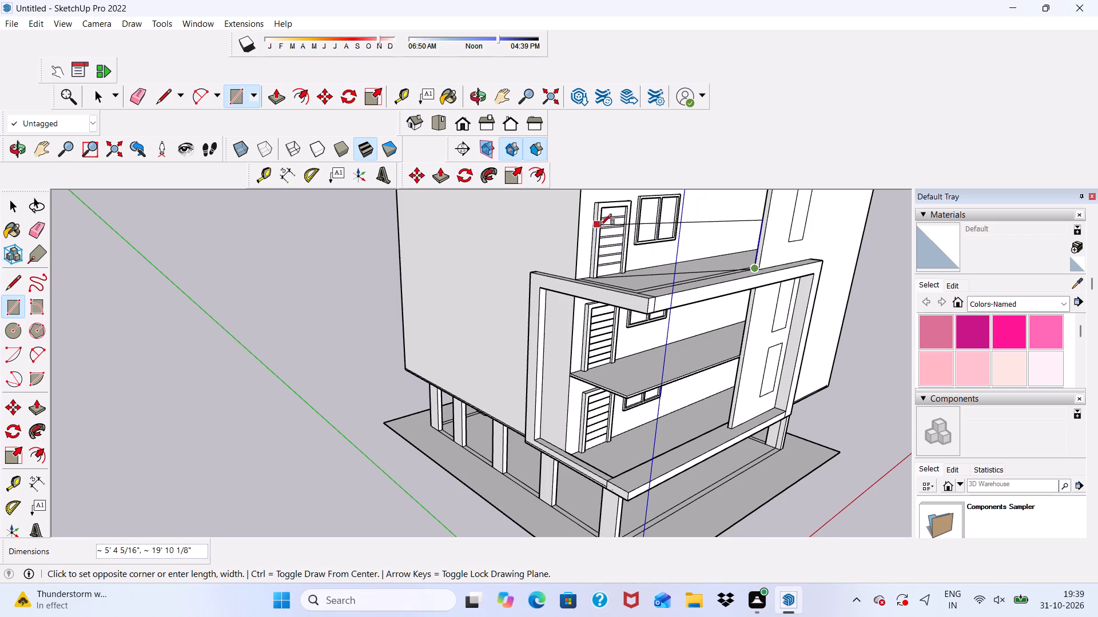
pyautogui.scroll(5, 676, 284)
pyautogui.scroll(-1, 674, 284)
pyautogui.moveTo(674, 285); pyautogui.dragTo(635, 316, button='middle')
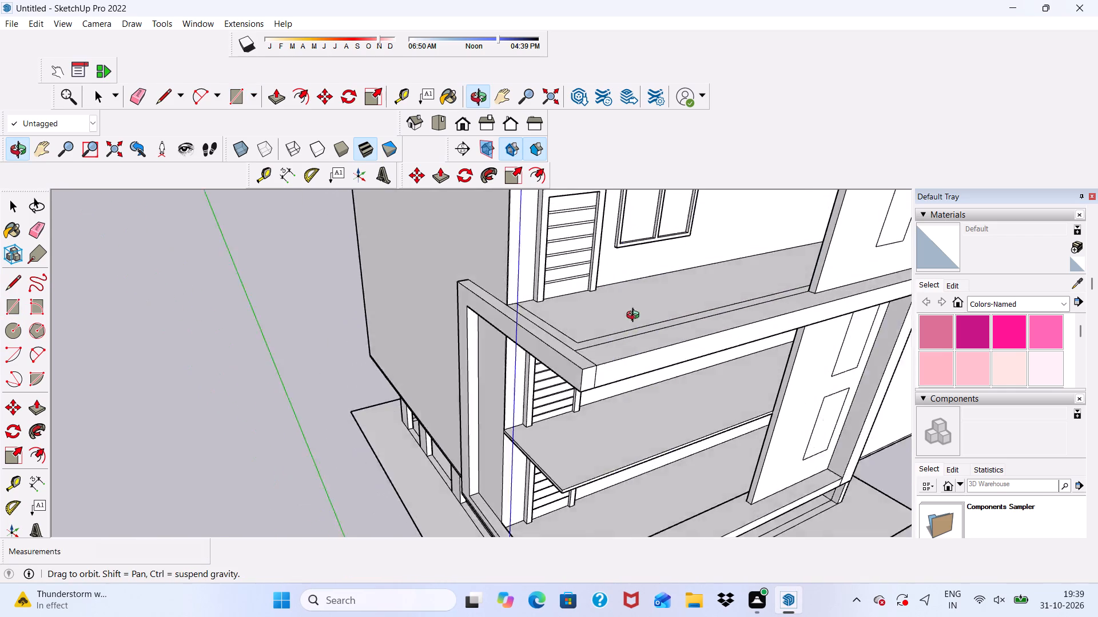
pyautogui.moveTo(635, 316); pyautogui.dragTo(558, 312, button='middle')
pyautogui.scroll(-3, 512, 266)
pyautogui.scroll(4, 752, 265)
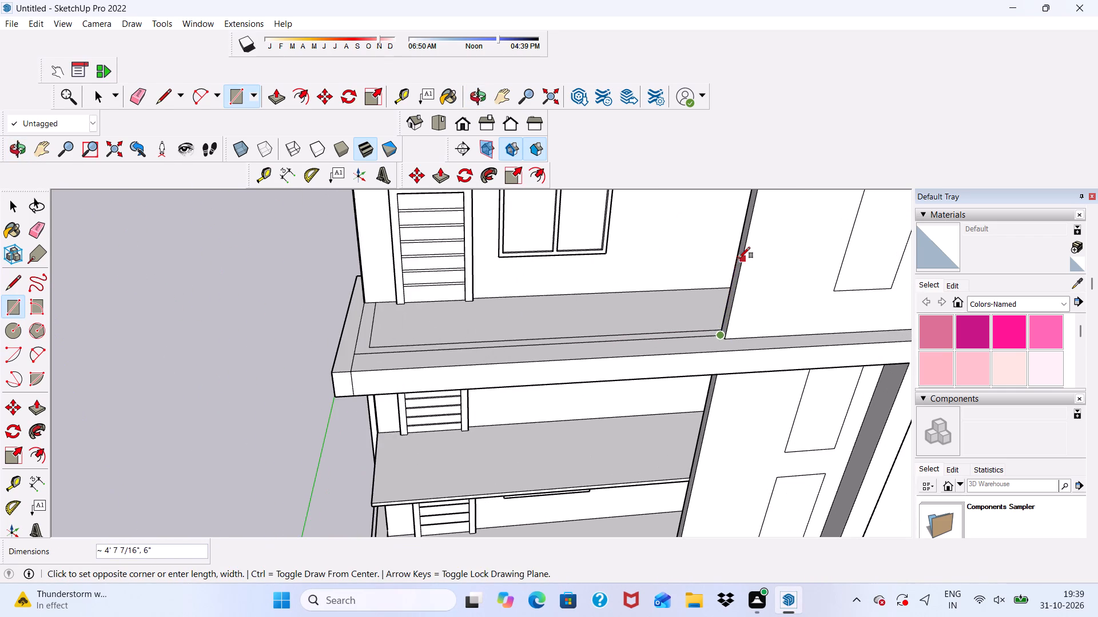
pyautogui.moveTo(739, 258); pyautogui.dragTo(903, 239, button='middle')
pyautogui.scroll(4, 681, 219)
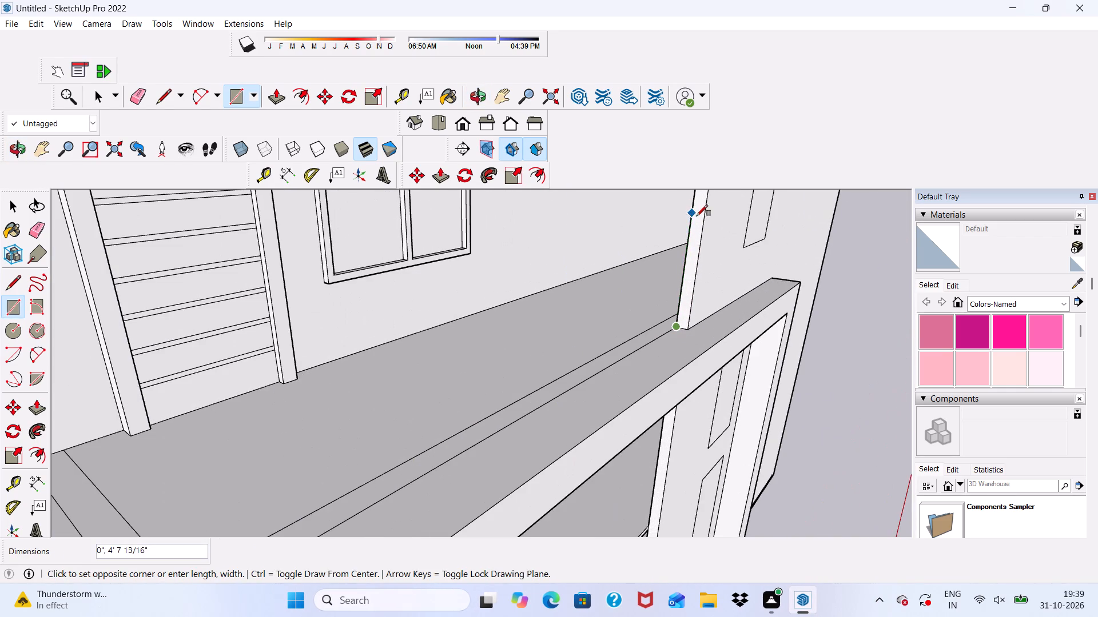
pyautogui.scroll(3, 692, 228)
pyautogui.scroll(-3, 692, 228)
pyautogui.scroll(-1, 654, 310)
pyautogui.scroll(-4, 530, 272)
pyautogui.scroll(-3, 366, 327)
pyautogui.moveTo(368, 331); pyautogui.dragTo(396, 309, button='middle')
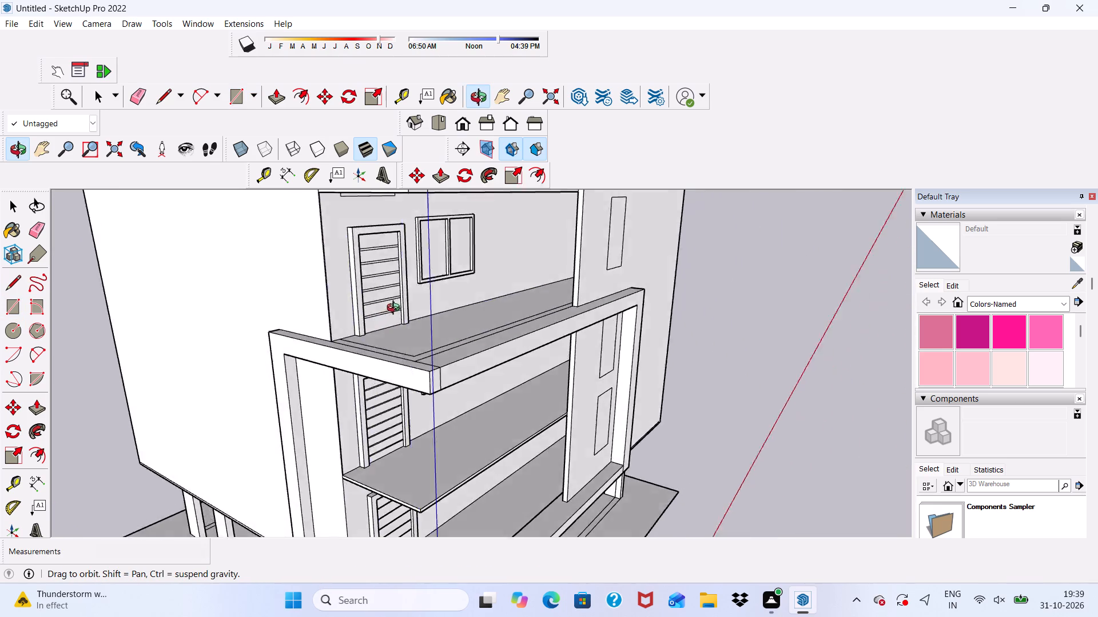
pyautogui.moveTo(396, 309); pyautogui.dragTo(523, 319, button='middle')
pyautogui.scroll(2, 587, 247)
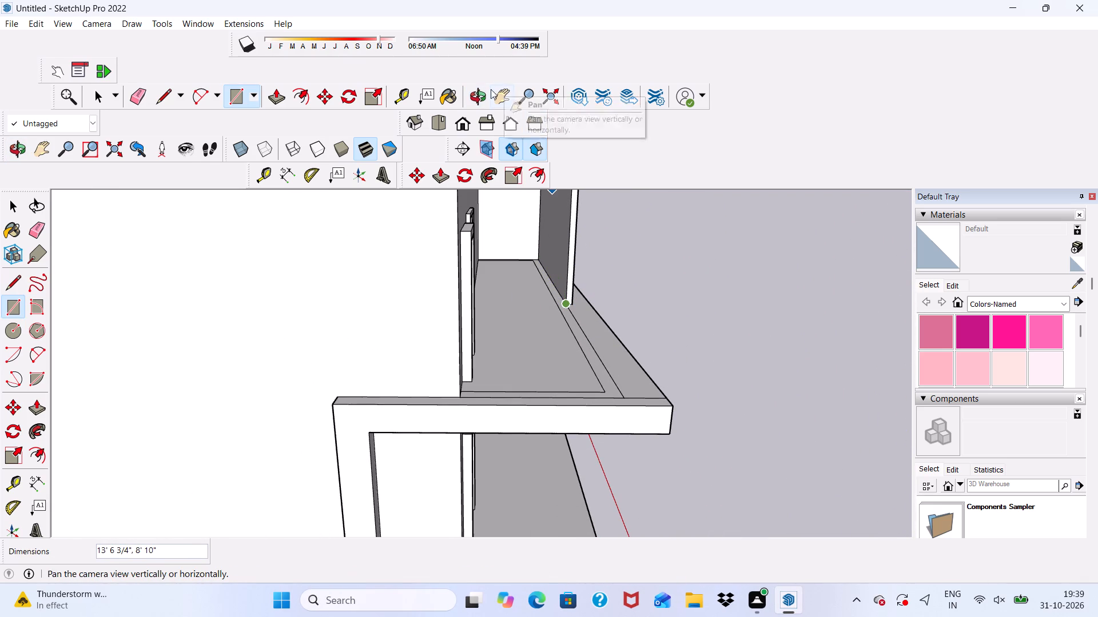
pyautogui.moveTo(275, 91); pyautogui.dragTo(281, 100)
# Examine the balconies and projecting frame on the façade in the standard front view and obliquely from above.
pyautogui.scroll(-4, 456, 254)
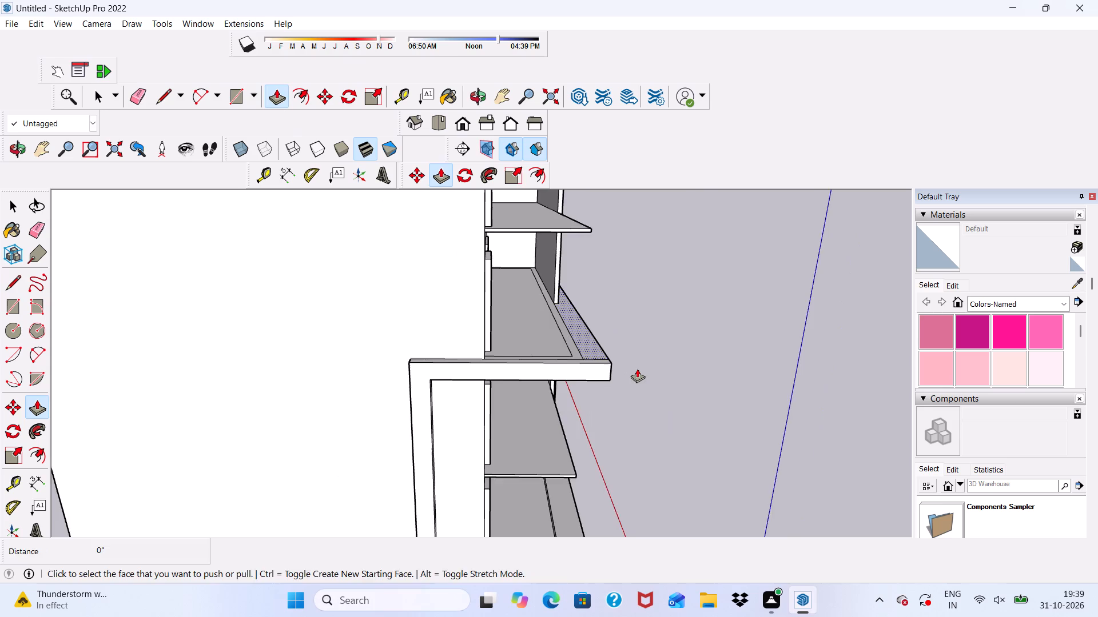
pyautogui.moveTo(635, 368); pyautogui.dragTo(409, 358, button='middle')
pyautogui.click(457, 127)
pyautogui.scroll(-2, 571, 298)
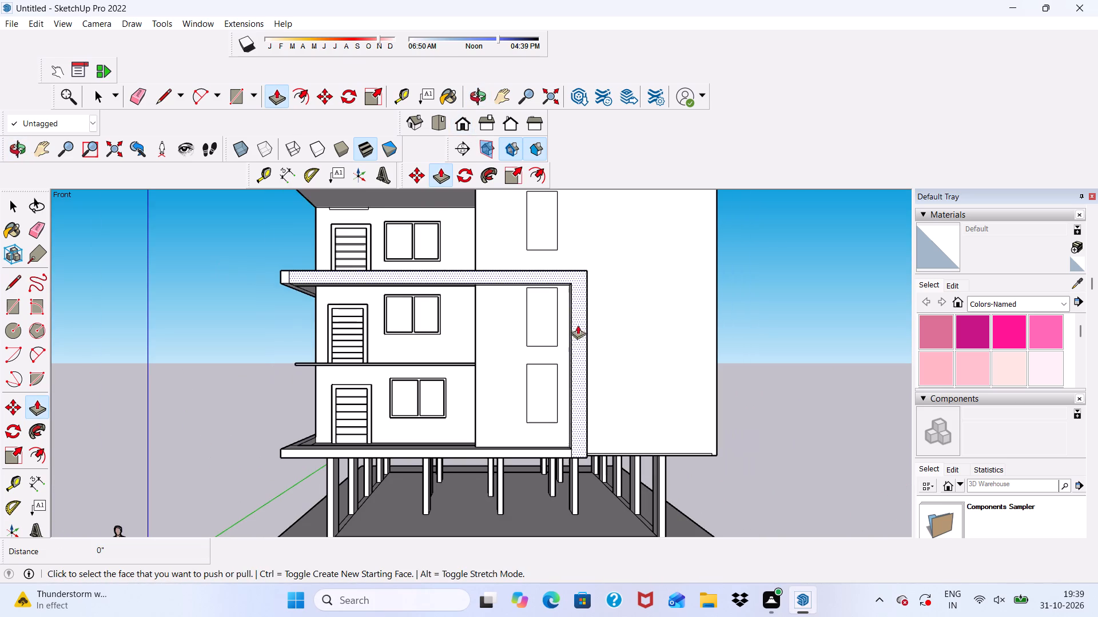
pyautogui.scroll(4, 473, 254)
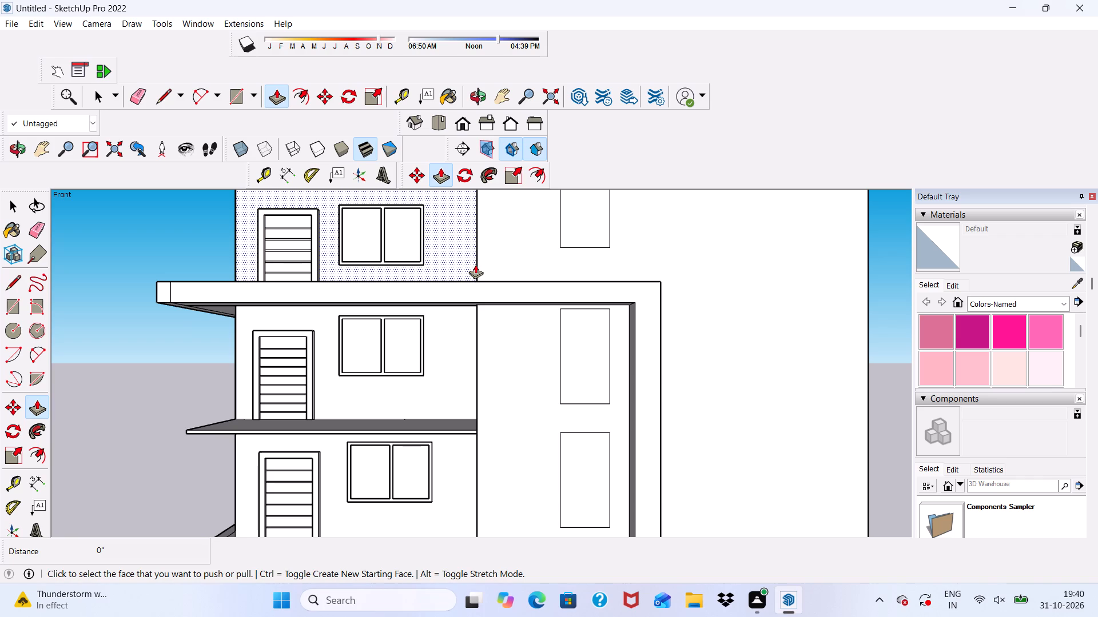
pyautogui.scroll(-7, 556, 330)
pyautogui.moveTo(554, 366); pyautogui.dragTo(466, 408, button='middle')
pyautogui.moveTo(518, 372); pyautogui.dragTo(586, 417, button='middle')
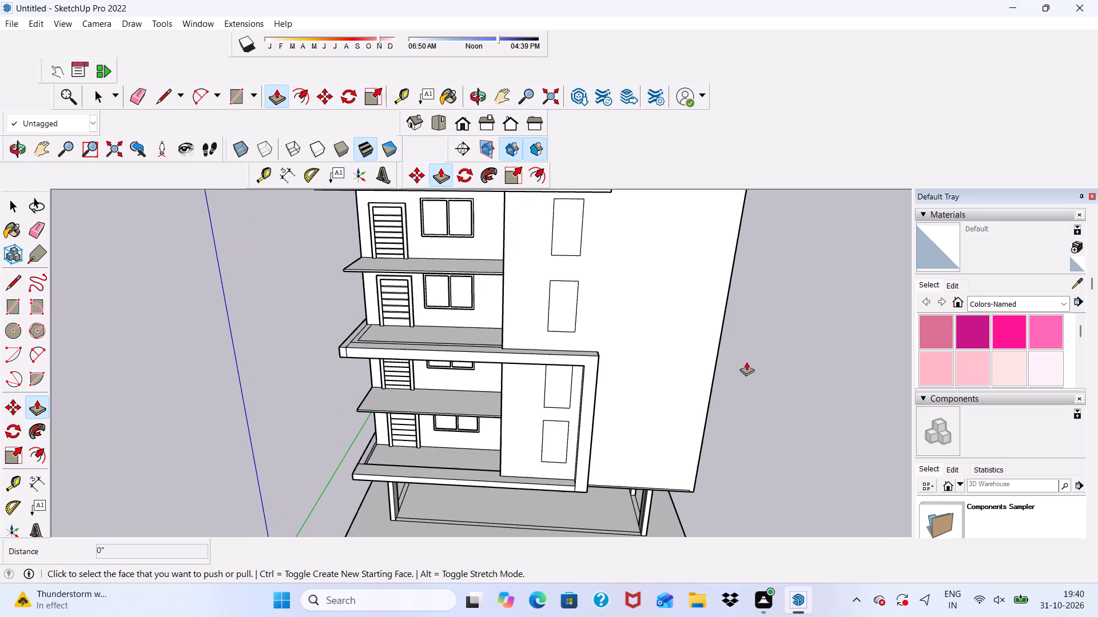
pyautogui.scroll(4, 778, 360)
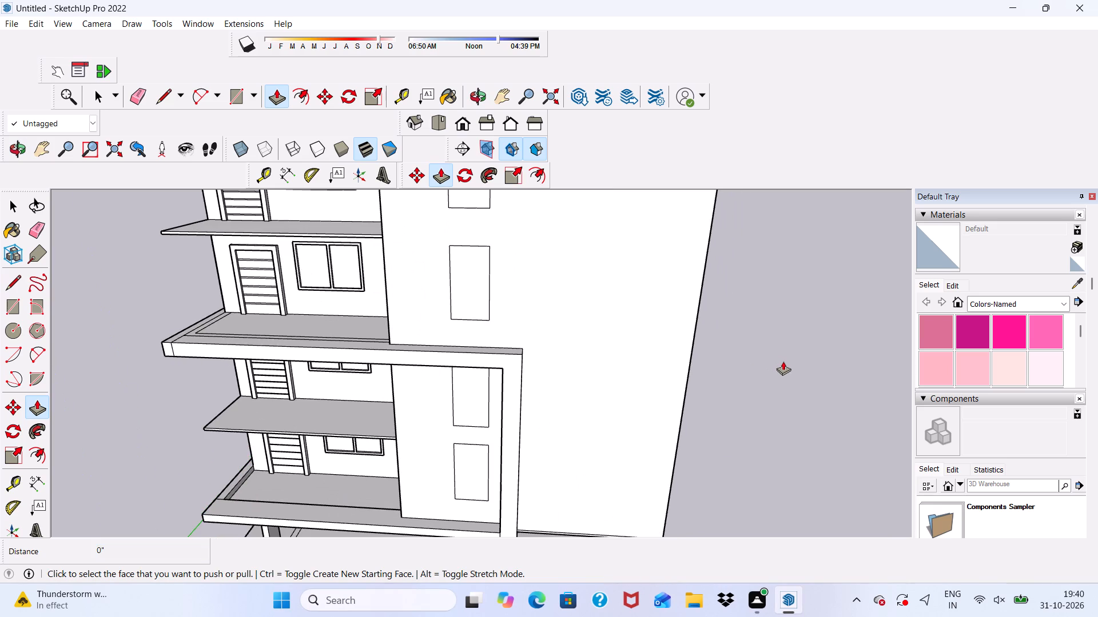
pyautogui.press('space')
pyautogui.press('space')
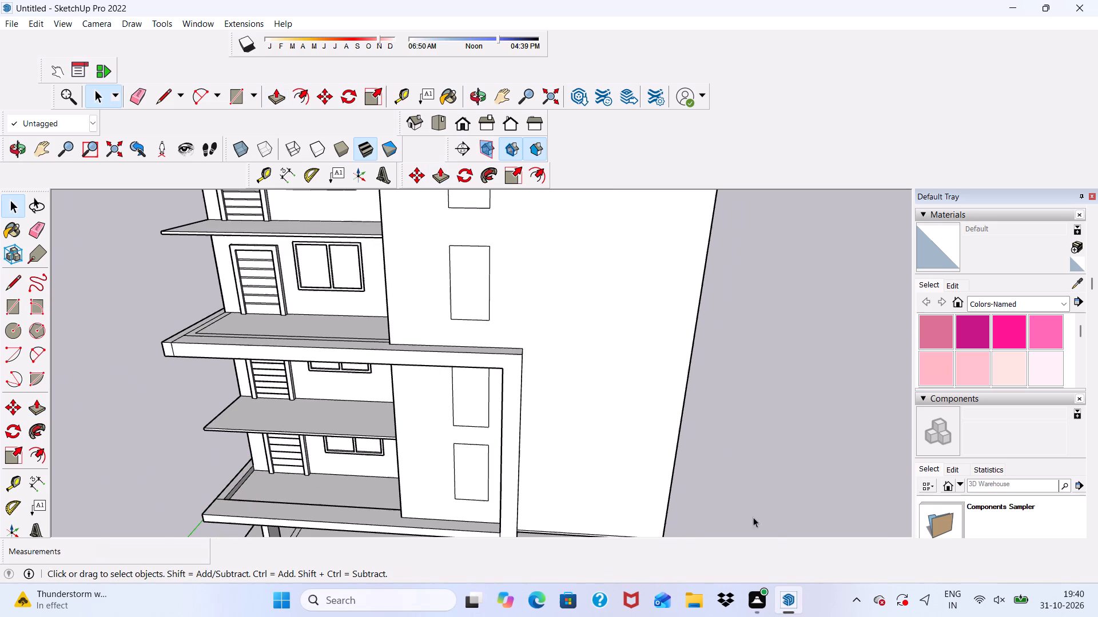
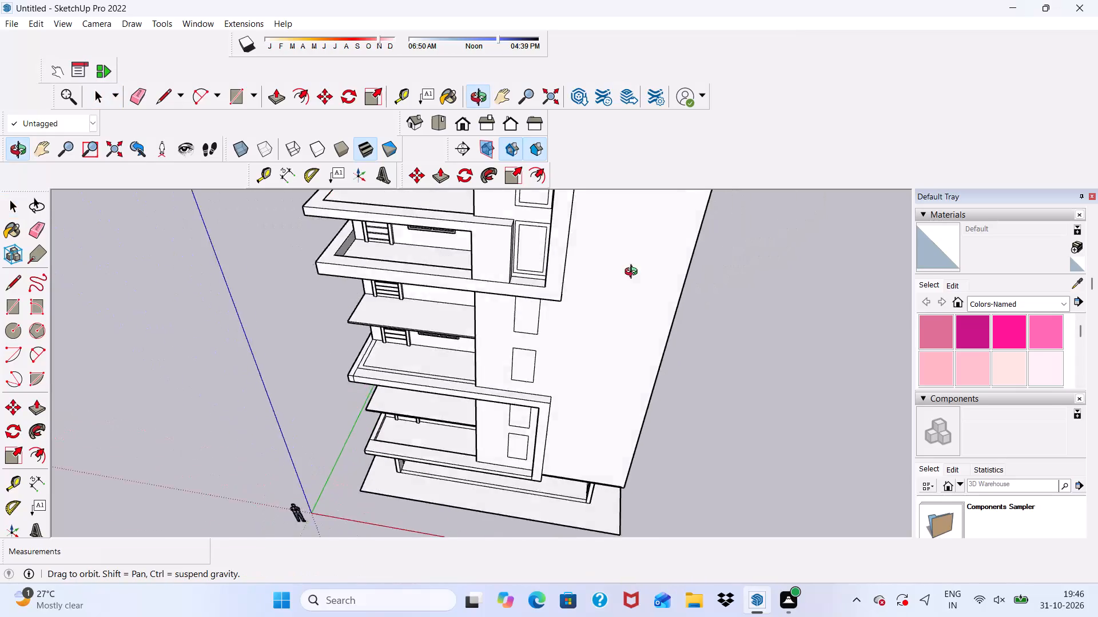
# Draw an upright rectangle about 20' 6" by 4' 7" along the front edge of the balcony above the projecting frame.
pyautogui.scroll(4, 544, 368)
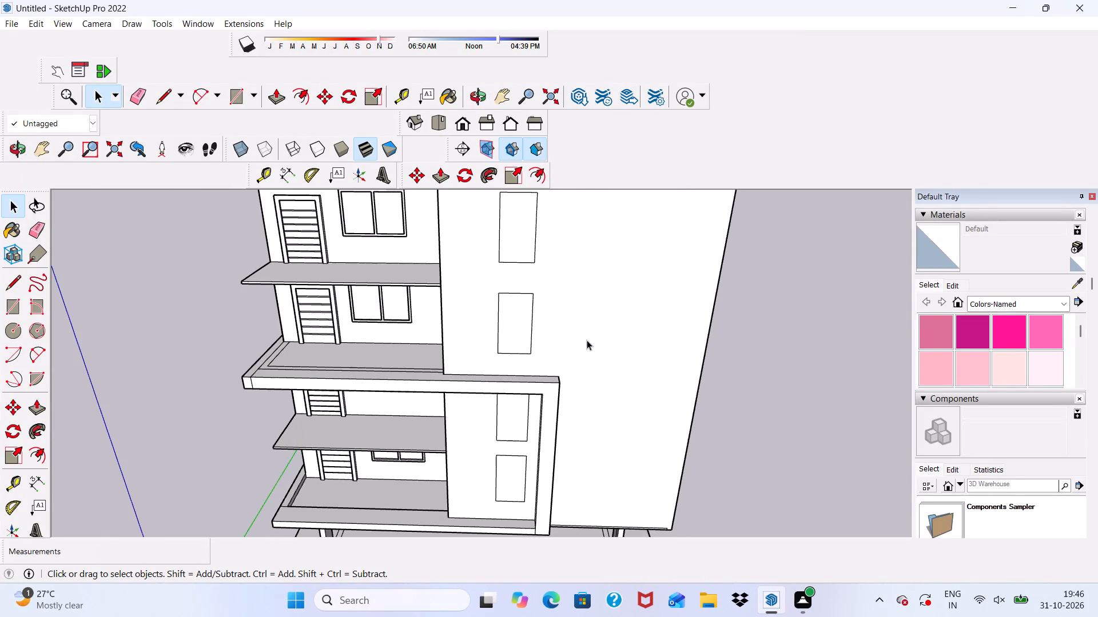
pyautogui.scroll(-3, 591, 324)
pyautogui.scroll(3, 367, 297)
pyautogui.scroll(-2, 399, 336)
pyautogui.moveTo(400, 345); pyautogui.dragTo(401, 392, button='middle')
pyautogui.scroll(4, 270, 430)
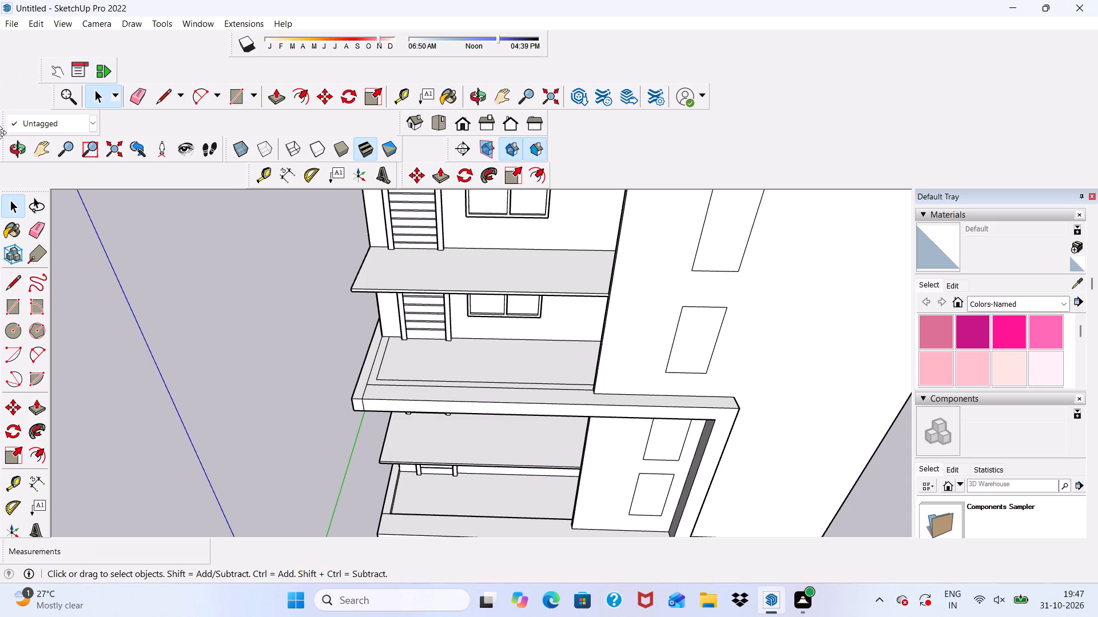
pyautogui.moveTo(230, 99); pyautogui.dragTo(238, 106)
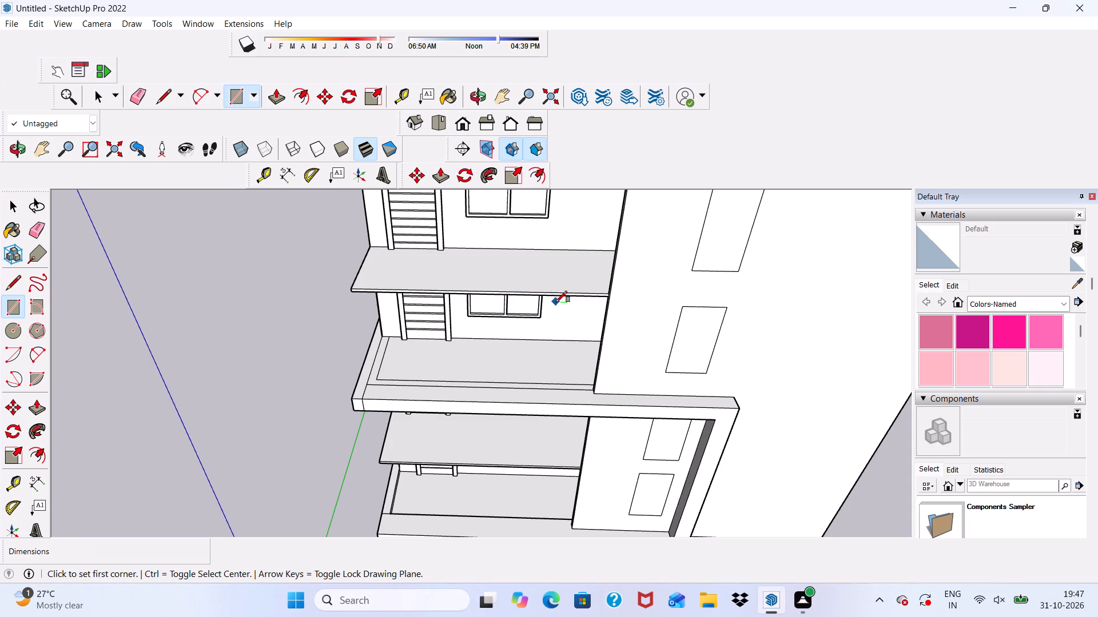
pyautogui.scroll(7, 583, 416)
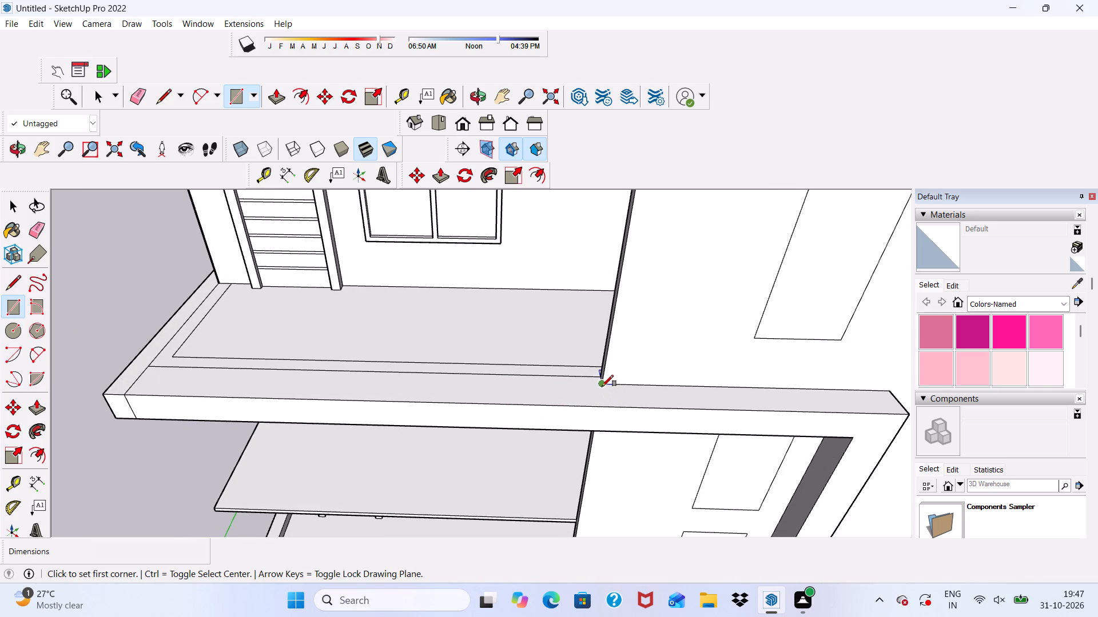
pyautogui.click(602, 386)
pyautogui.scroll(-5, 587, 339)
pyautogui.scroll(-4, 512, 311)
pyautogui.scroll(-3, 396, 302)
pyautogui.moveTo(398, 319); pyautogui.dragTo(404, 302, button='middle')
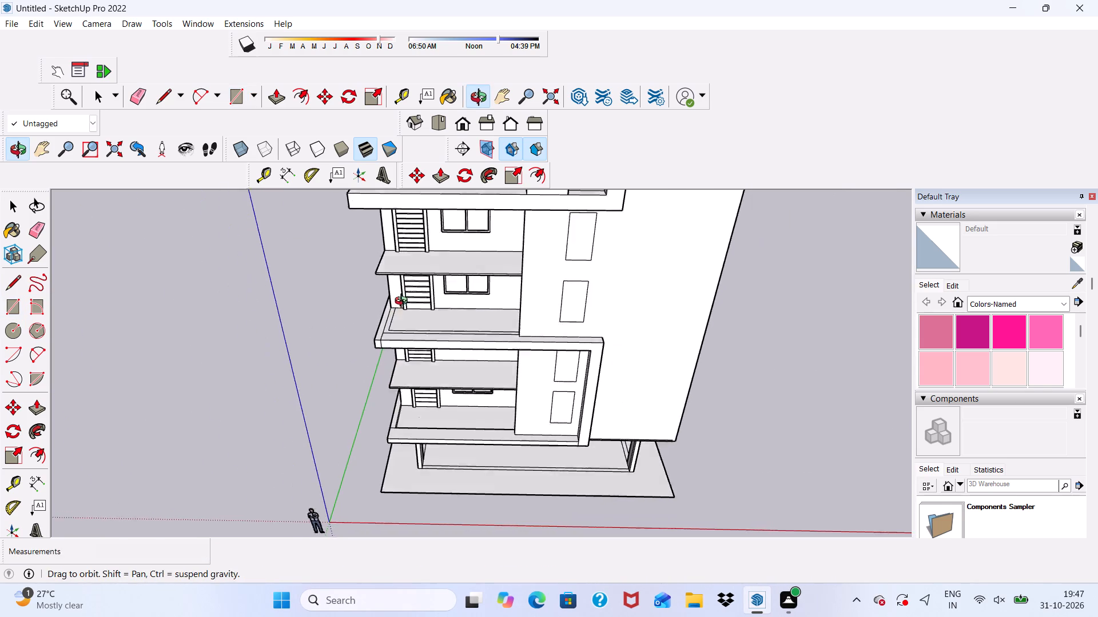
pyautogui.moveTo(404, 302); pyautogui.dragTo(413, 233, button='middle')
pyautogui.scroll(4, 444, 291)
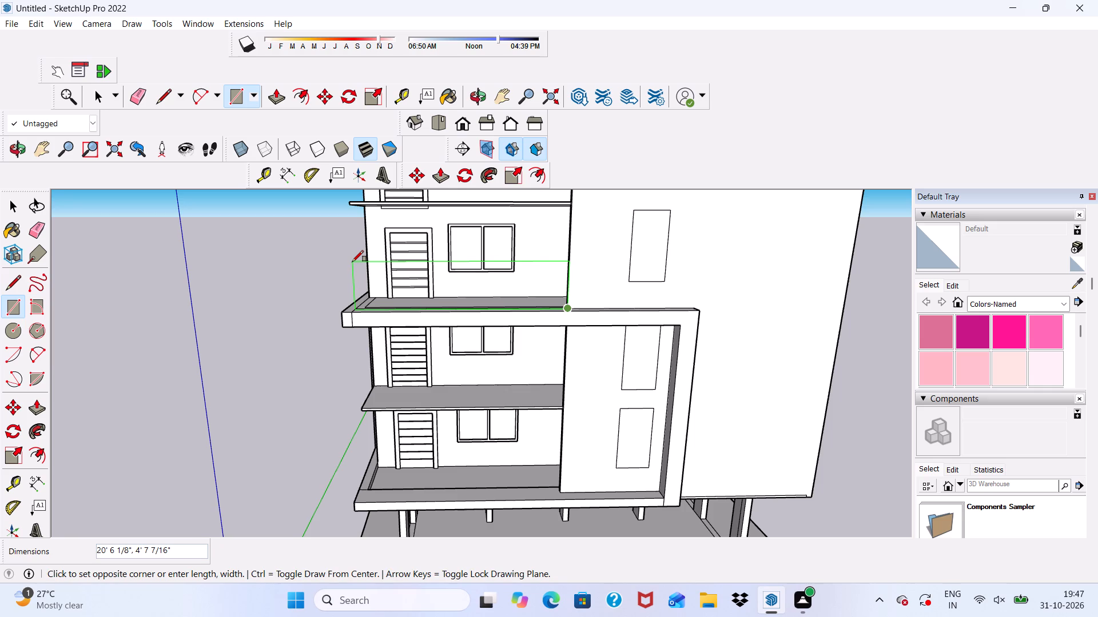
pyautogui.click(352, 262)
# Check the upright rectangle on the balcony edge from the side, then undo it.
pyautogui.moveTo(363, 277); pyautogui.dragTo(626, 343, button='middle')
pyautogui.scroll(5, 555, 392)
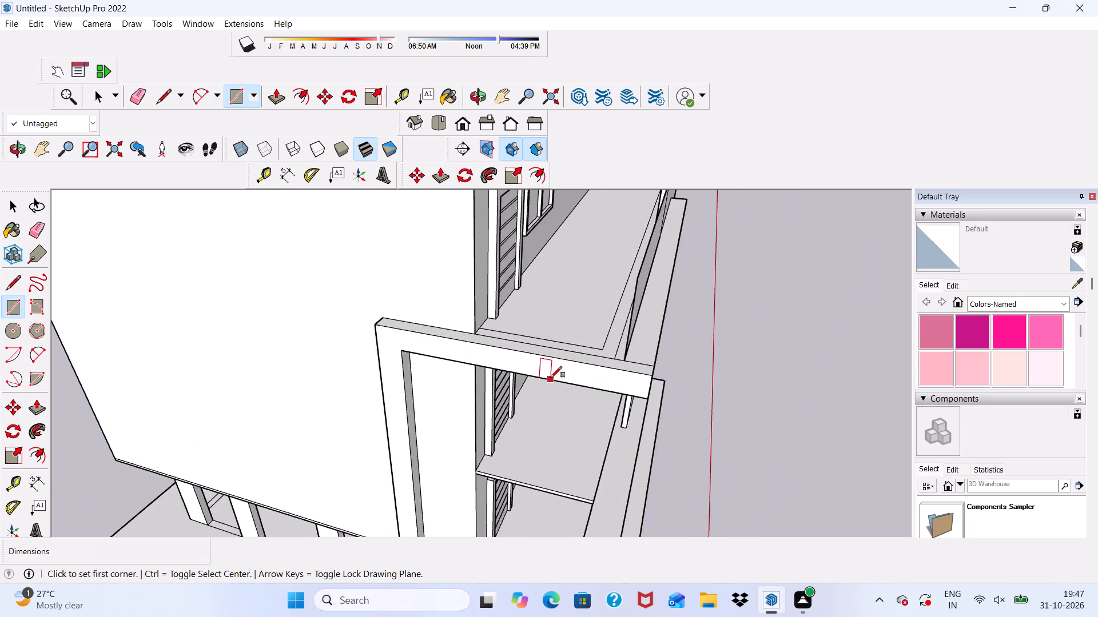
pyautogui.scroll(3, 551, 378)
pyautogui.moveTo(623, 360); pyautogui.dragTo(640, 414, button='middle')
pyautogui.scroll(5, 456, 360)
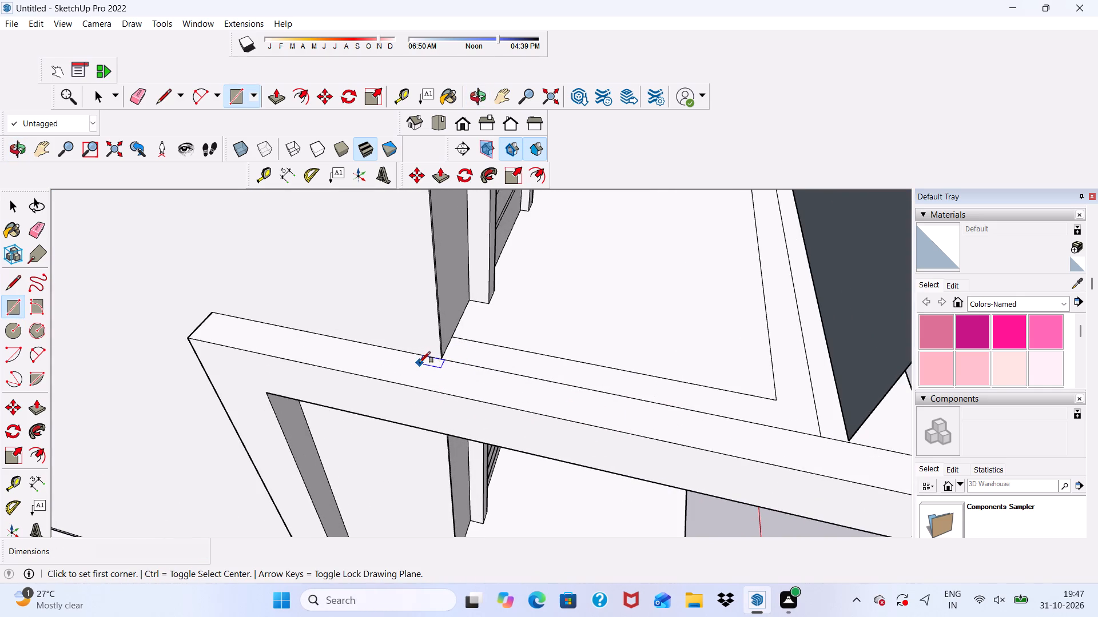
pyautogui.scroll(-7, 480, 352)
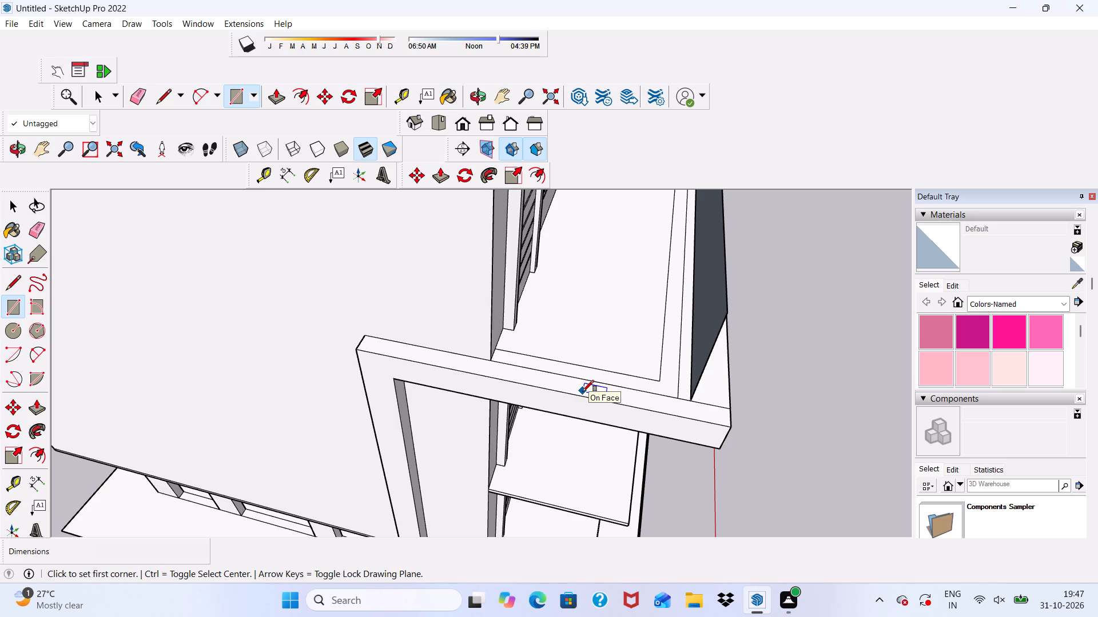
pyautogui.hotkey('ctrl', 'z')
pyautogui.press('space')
# Push/Pull the L-shaped border strip on the balcony floor above the frame up 2' as a parapet.
pyautogui.scroll(-2, 658, 410)
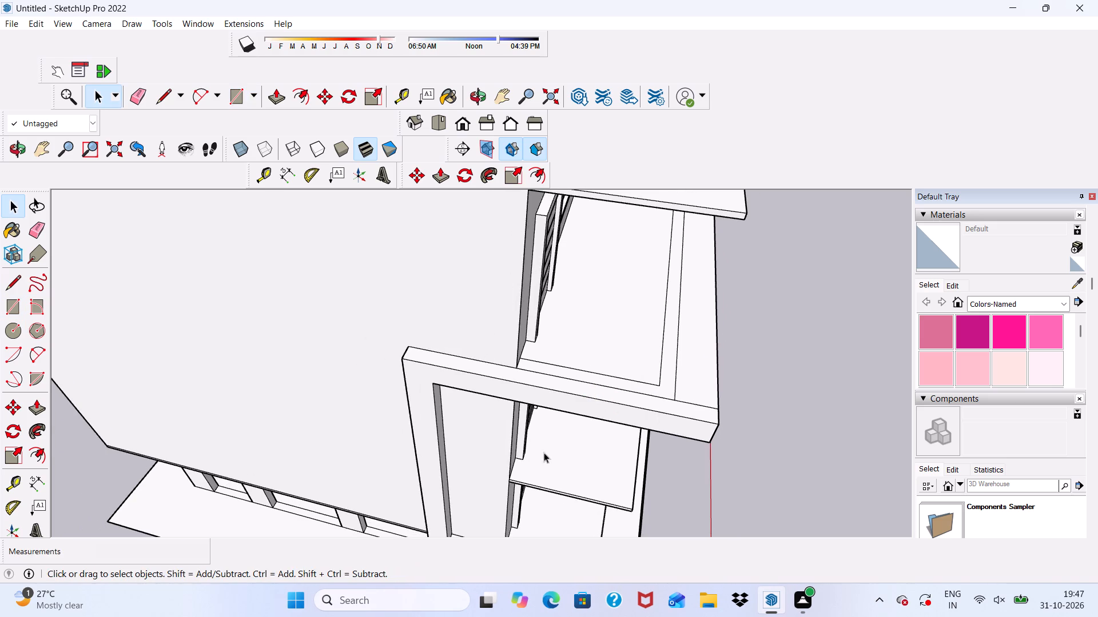
pyautogui.moveTo(520, 452); pyautogui.dragTo(359, 443, button='middle')
pyautogui.scroll(8, 416, 418)
pyautogui.click(426, 412)
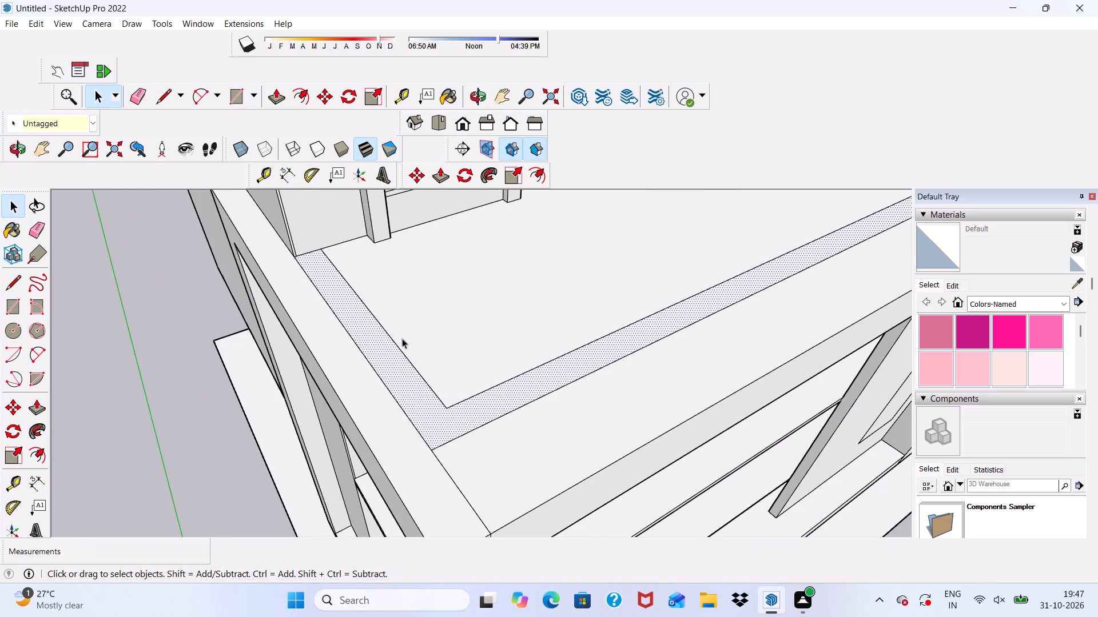
pyautogui.click(274, 94)
pyautogui.click(454, 418)
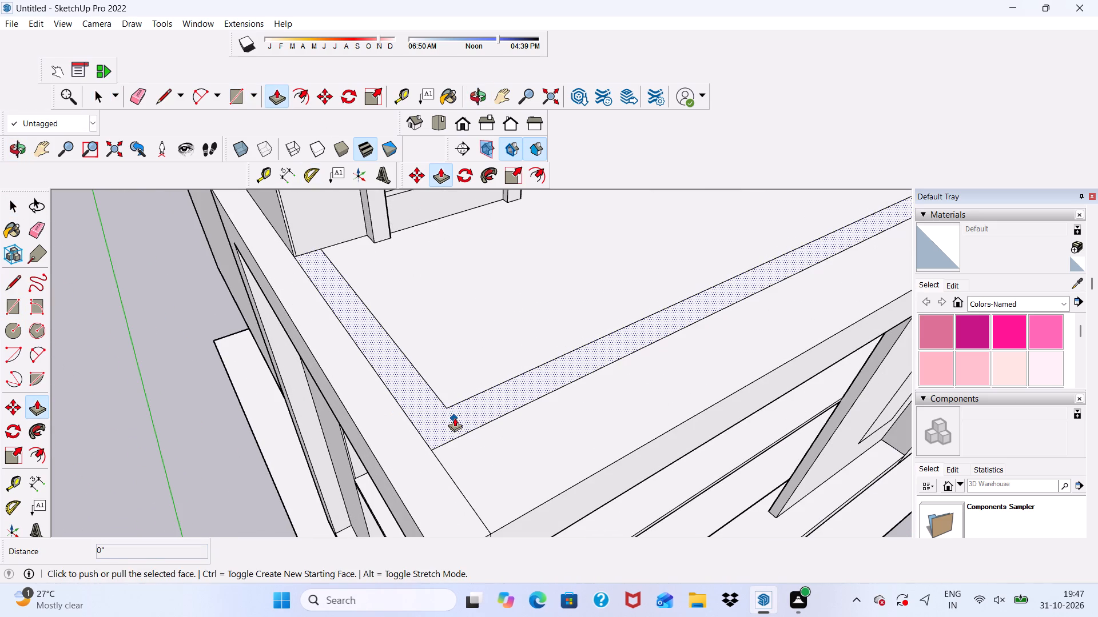
pyautogui.scroll(-9, 411, 327)
pyautogui.scroll(-2, 502, 278)
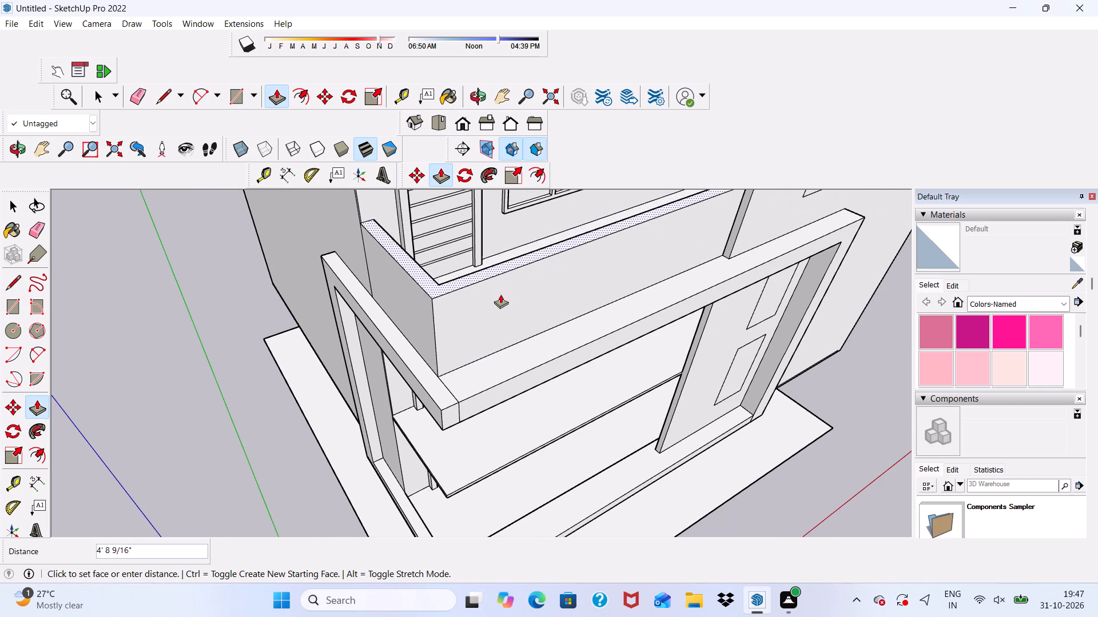
pyautogui.write("2'")
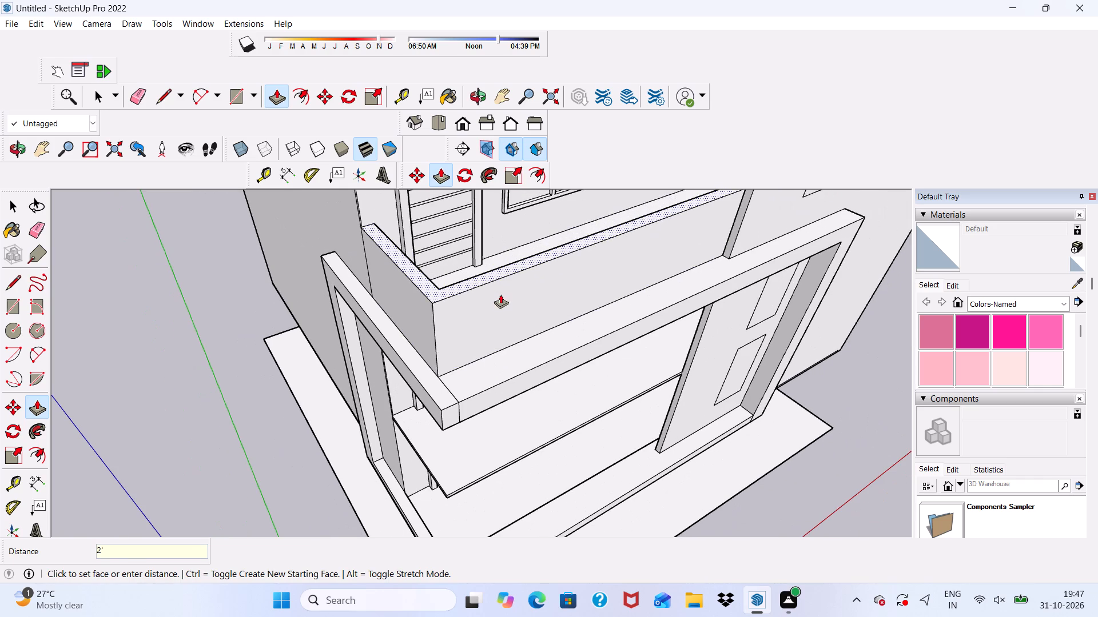
pyautogui.press('Return')
pyautogui.scroll(-4, 527, 331)
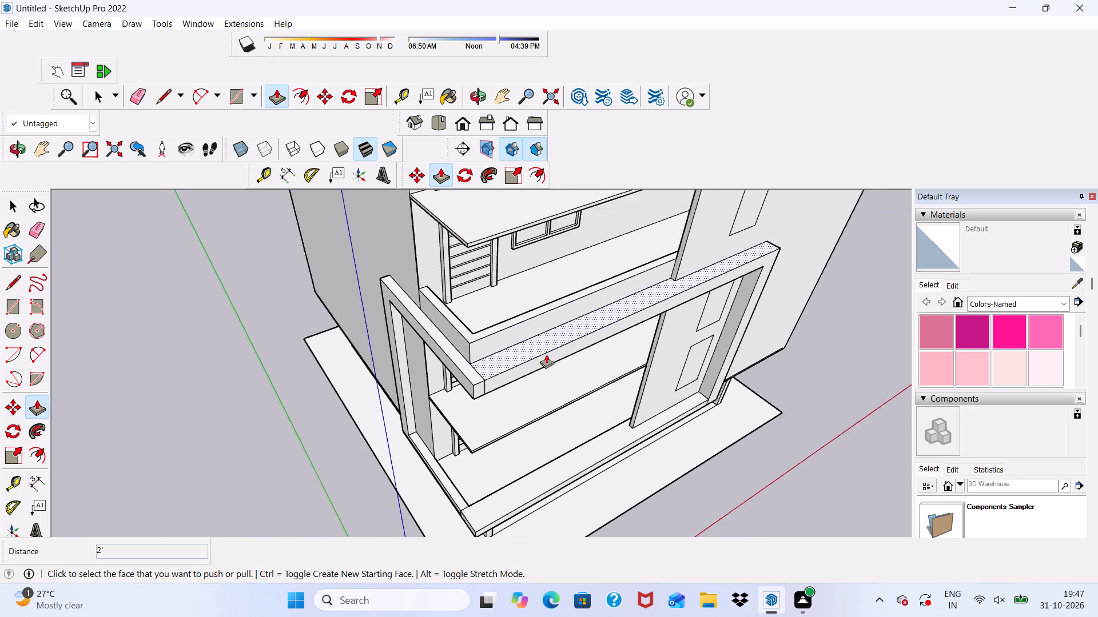
# Examine the raised balcony parapet from the corner, the inside and the front, including where it meets the walls.
pyautogui.moveTo(546, 354); pyautogui.dragTo(437, 370, button='middle')
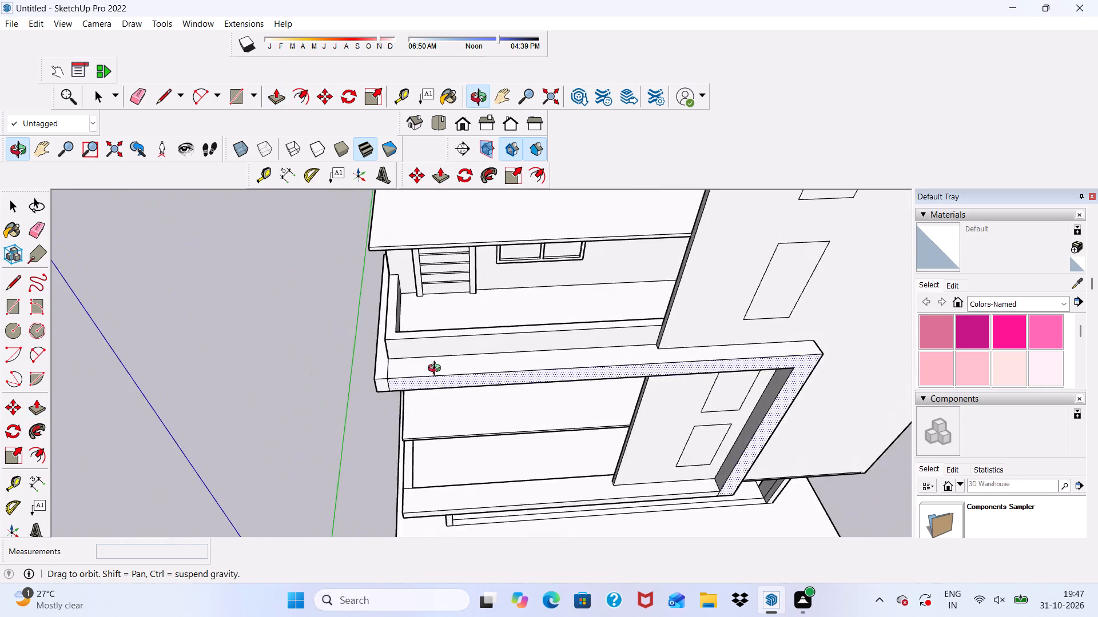
pyautogui.moveTo(437, 370); pyautogui.dragTo(391, 360, button='middle')
pyautogui.moveTo(584, 354); pyautogui.dragTo(781, 378, button='middle')
pyautogui.scroll(3, 840, 376)
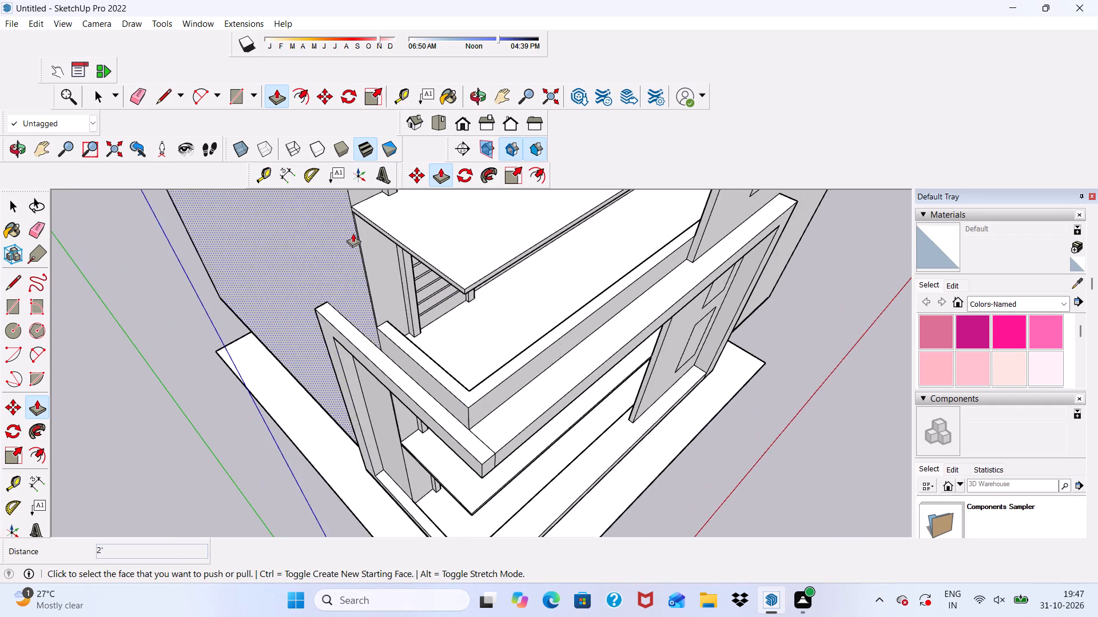
pyautogui.scroll(4, 464, 301)
pyautogui.press('space')
pyautogui.scroll(1, 578, 385)
pyautogui.scroll(-1, 574, 380)
pyautogui.moveTo(574, 380); pyautogui.dragTo(703, 389, button='middle')
pyautogui.scroll(-6, 664, 385)
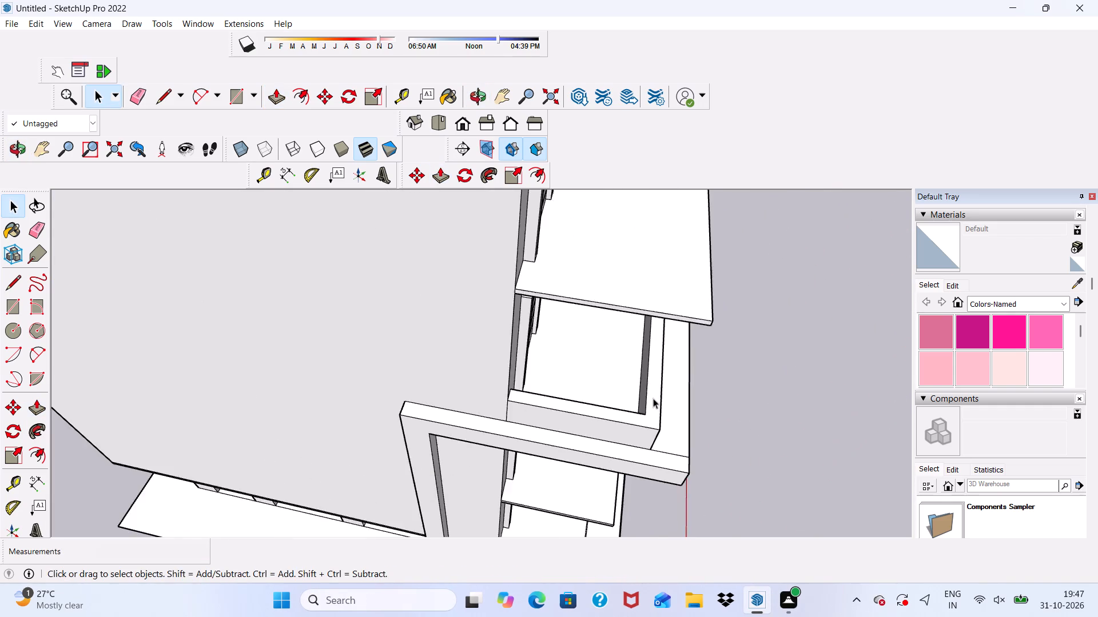
pyautogui.moveTo(653, 398); pyautogui.dragTo(593, 274, button='middle')
pyautogui.scroll(4, 597, 275)
pyautogui.scroll(8, 680, 253)
pyautogui.moveTo(686, 250); pyautogui.dragTo(695, 262, button='middle')
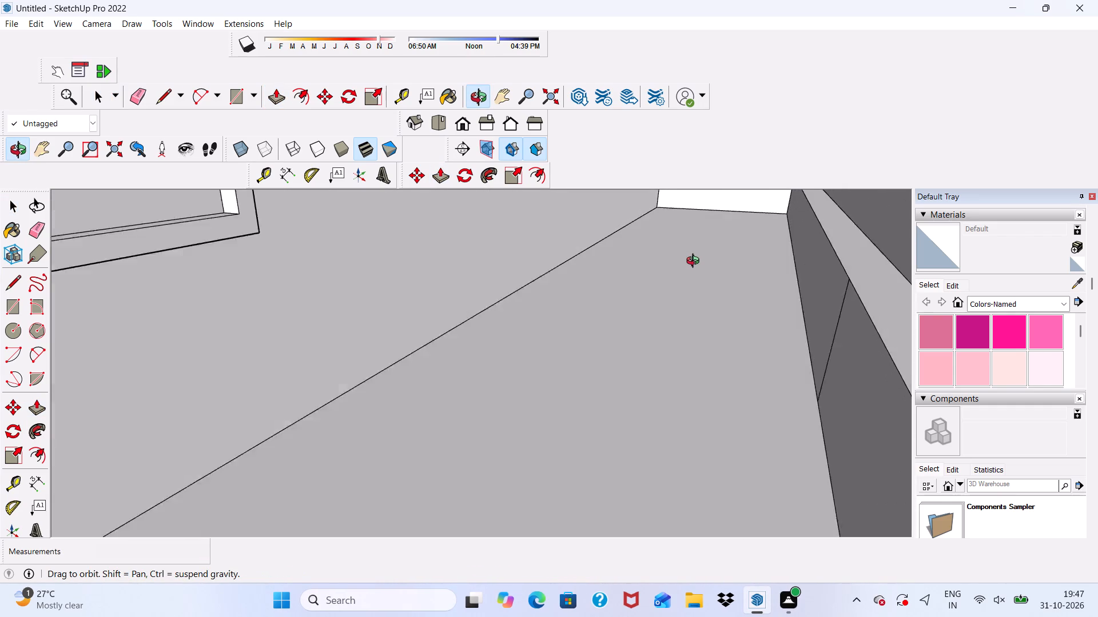
pyautogui.moveTo(695, 262); pyautogui.dragTo(689, 265, button='middle')
pyautogui.scroll(-1, 872, 294)
pyautogui.moveTo(880, 310); pyautogui.dragTo(876, 319, button='middle')
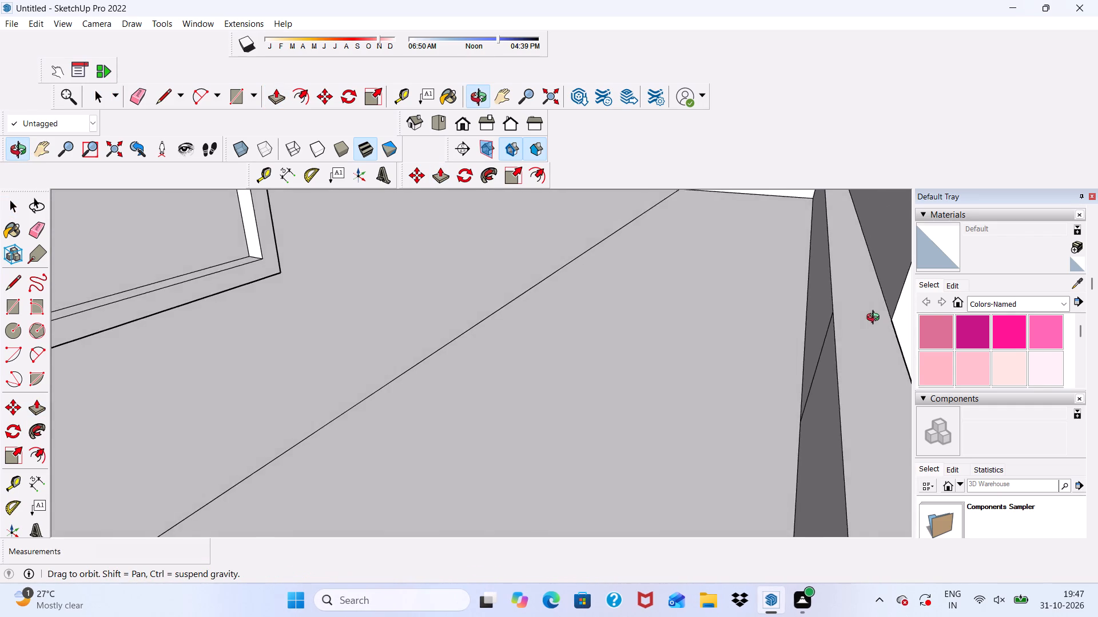
pyautogui.moveTo(876, 319); pyautogui.dragTo(850, 323, button='middle')
pyautogui.scroll(-11, 778, 302)
pyautogui.moveTo(802, 347); pyautogui.dragTo(774, 328, button='middle')
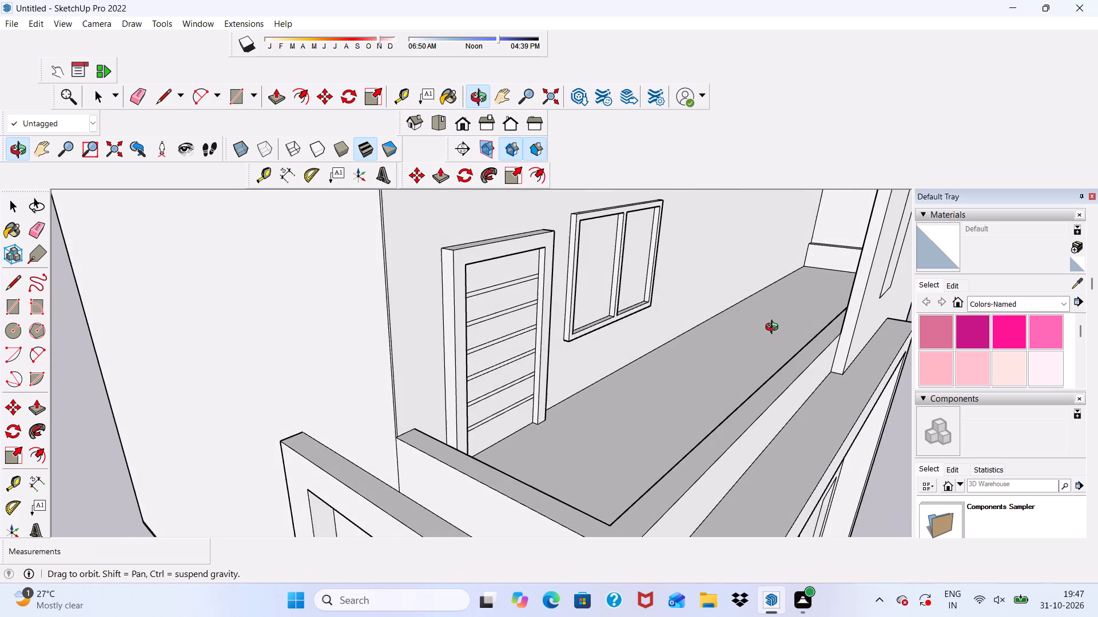
pyautogui.moveTo(774, 328); pyautogui.dragTo(675, 275, button='middle')
pyautogui.scroll(1, 646, 270)
pyautogui.scroll(-11, 636, 264)
pyautogui.moveTo(584, 456); pyautogui.dragTo(520, 460, button='middle')
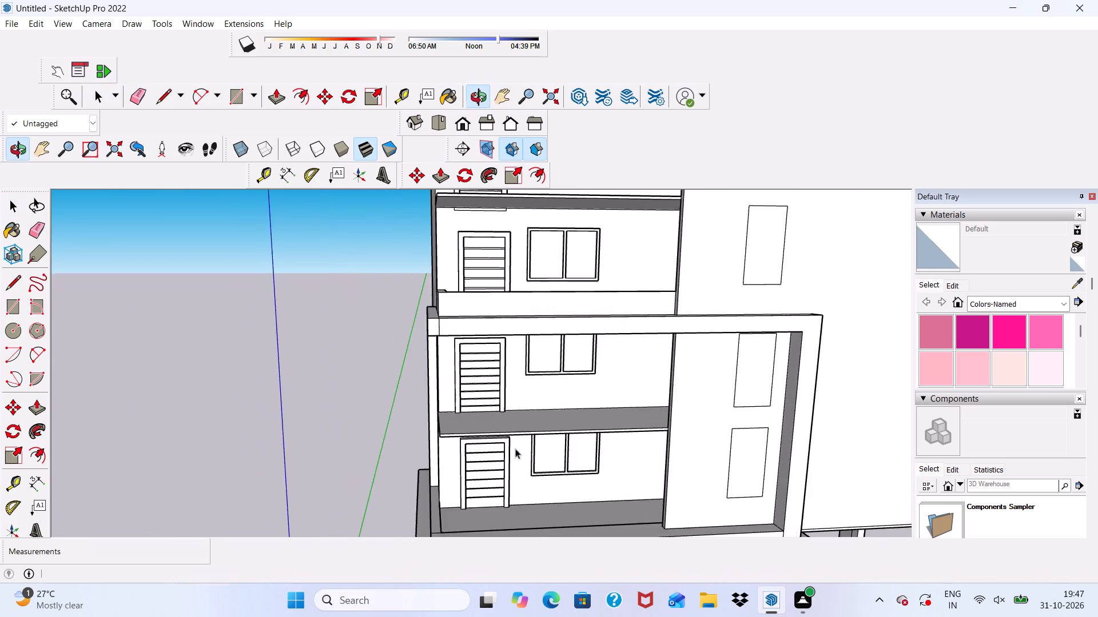
# Offset the outline of the balcony slab below the parapet balcony inward by 9".
pyautogui.scroll(5, 506, 422)
pyautogui.scroll(-6, 502, 407)
pyautogui.moveTo(504, 405); pyautogui.dragTo(506, 457, button='middle')
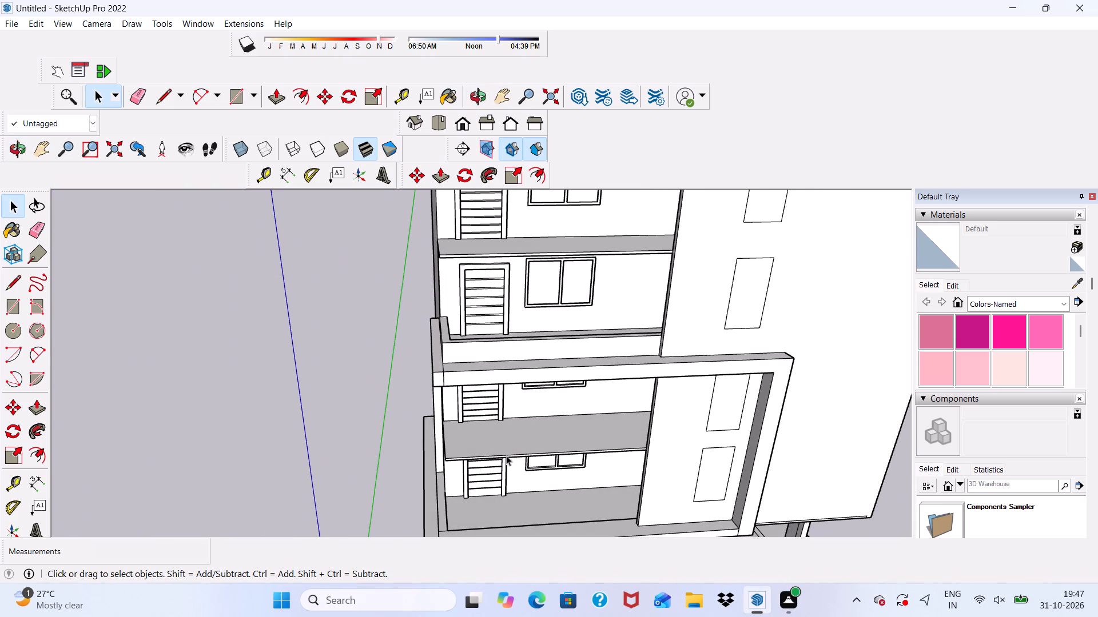
pyautogui.click(297, 95)
pyautogui.scroll(2, 504, 428)
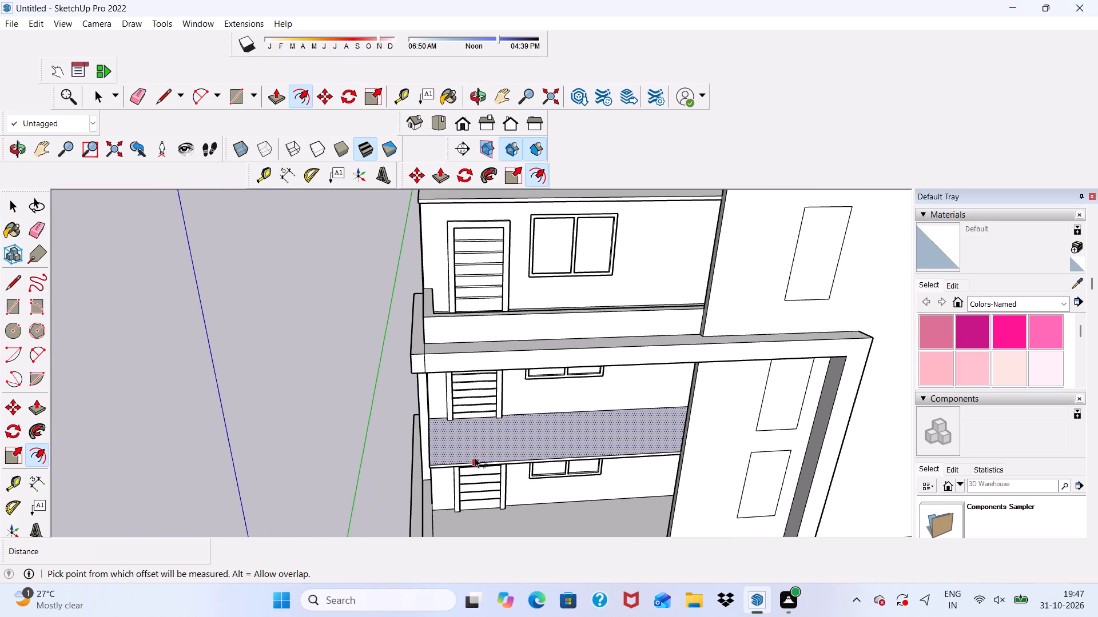
pyautogui.click(475, 459)
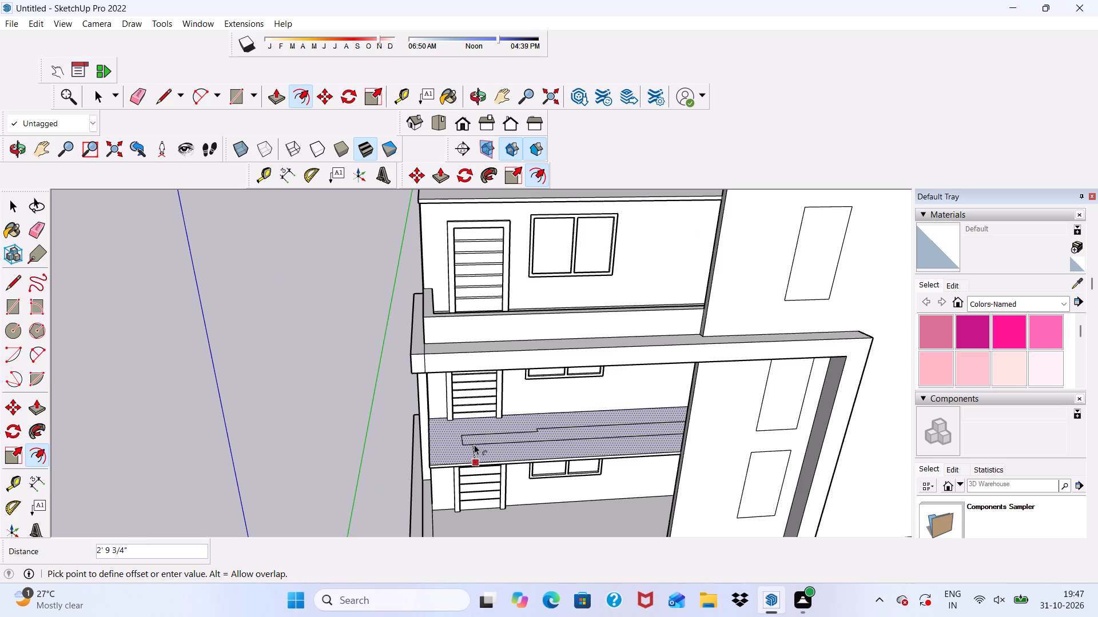
pyautogui.press('9')
pyautogui.hotkey('shift', '"')
pyautogui.press('Return')
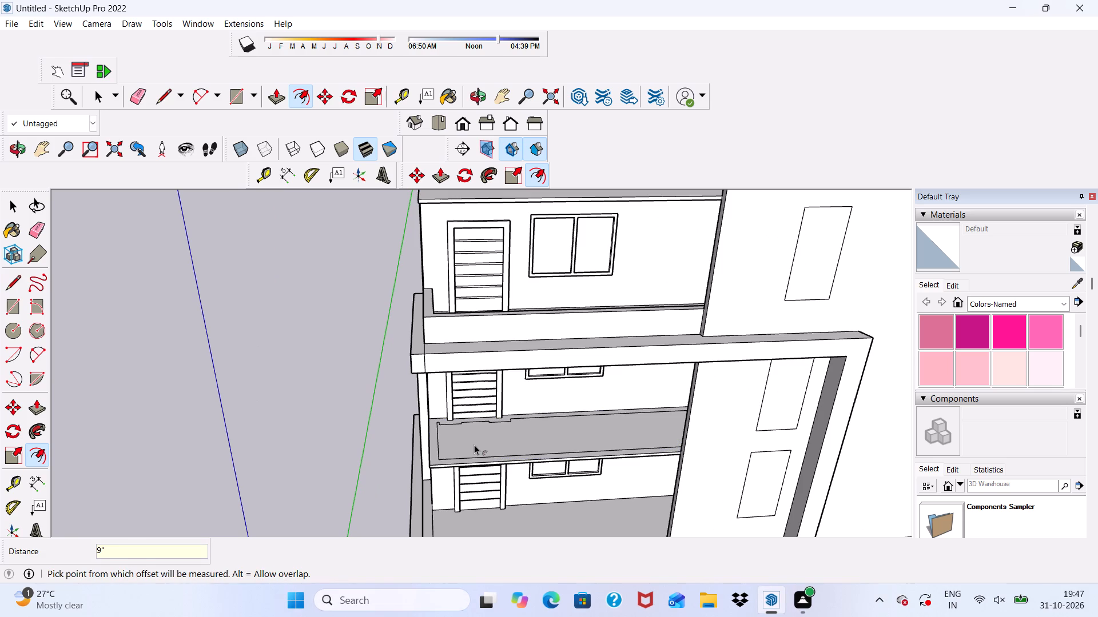
pyautogui.press('space')
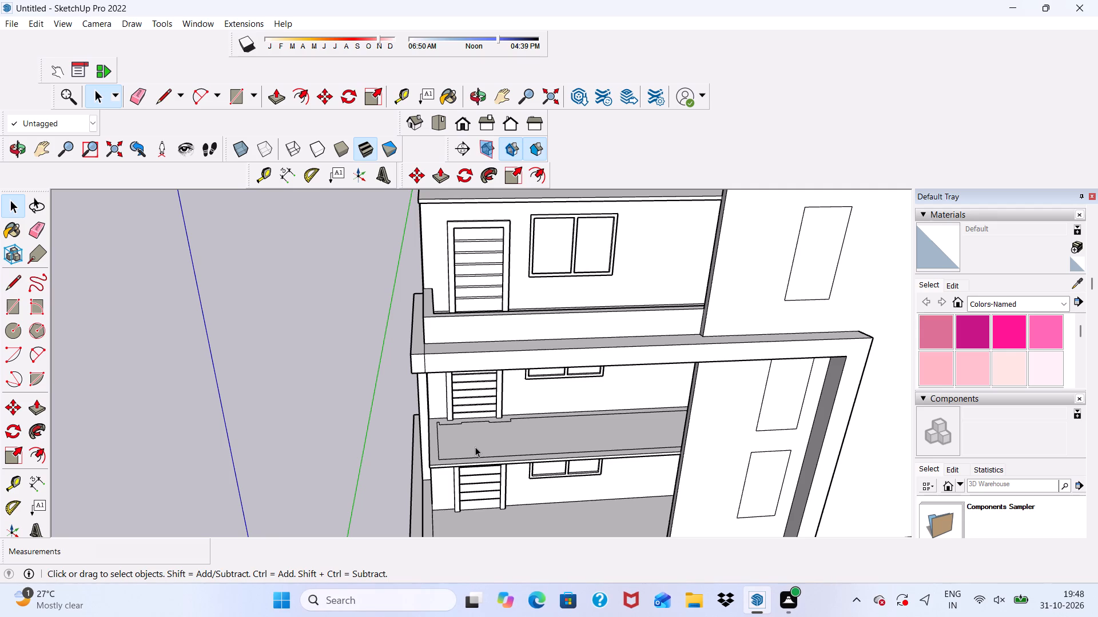
# Draw a 9" line from the offset outline's outer corner beside the louvred door straight back to the wall.
pyautogui.scroll(2, 477, 446)
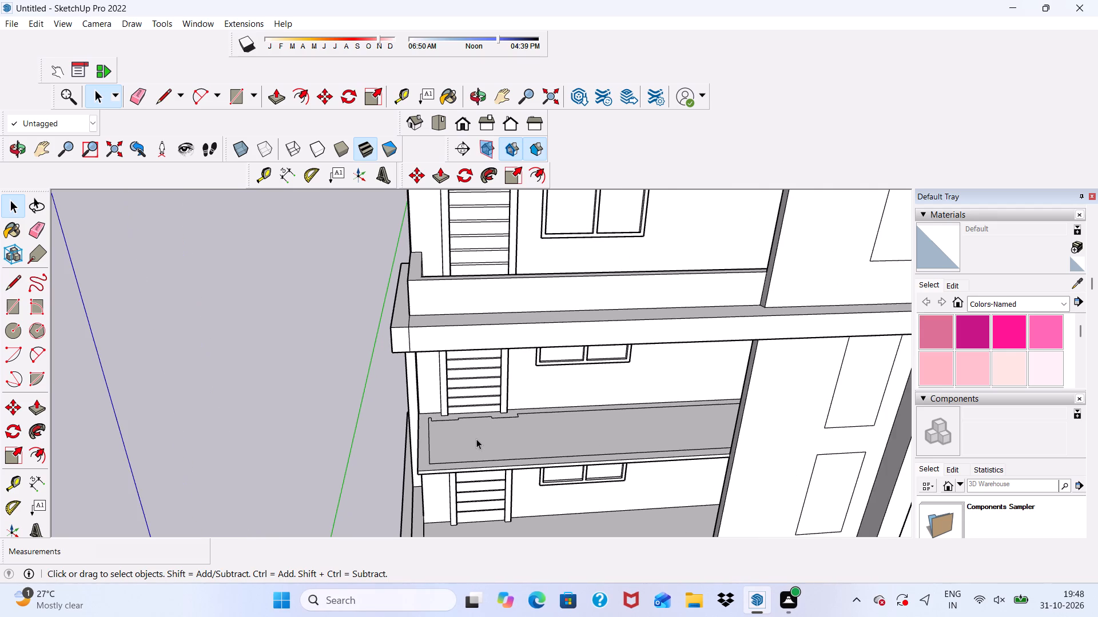
pyautogui.scroll(-3, 476, 440)
pyautogui.scroll(3, 453, 438)
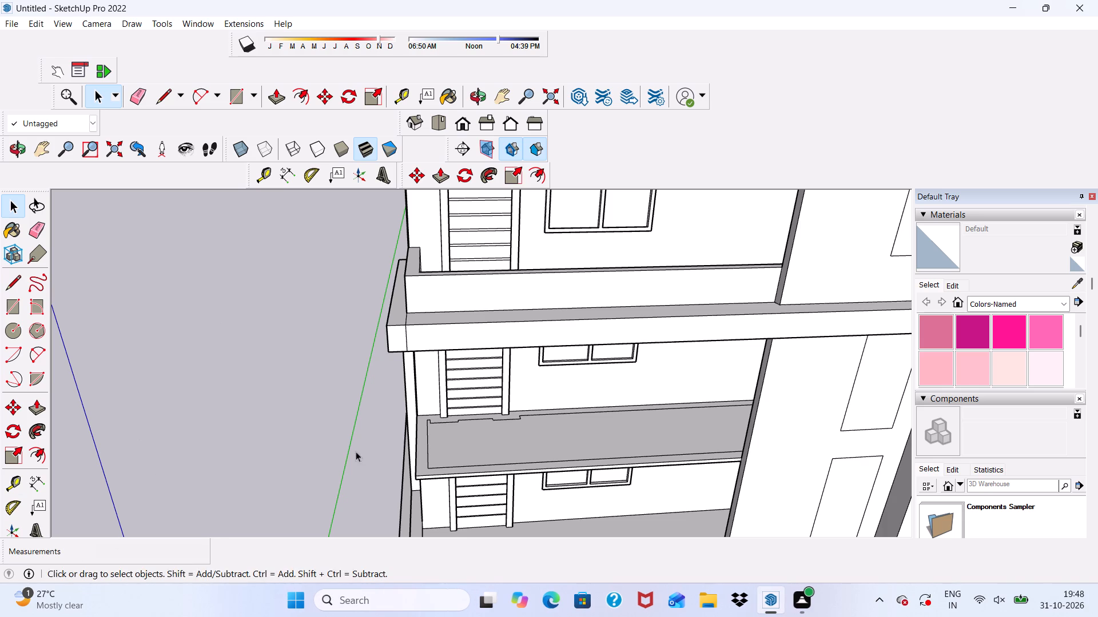
pyautogui.click(161, 94)
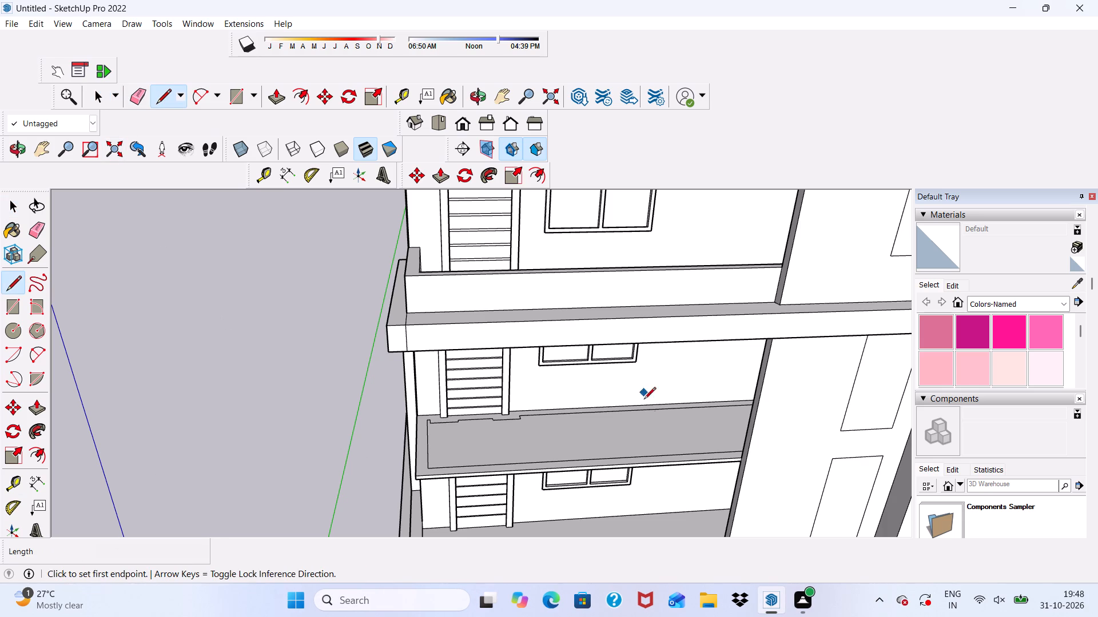
pyautogui.scroll(1, 575, 434)
pyautogui.scroll(3, 337, 456)
pyautogui.scroll(6, 460, 435)
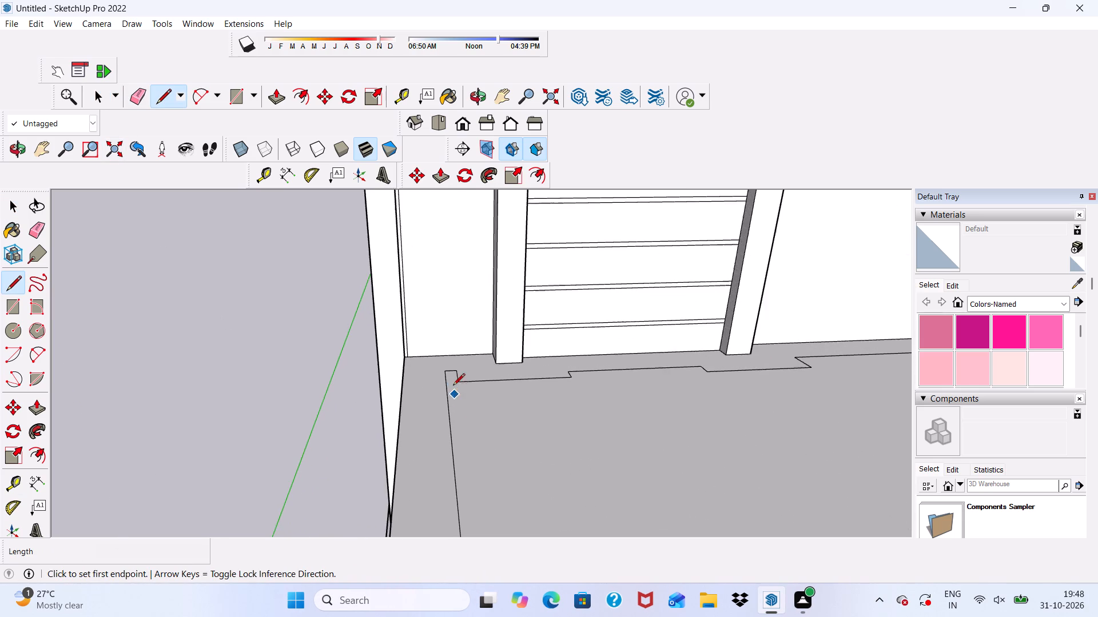
pyautogui.scroll(10, 453, 386)
pyautogui.click(448, 372)
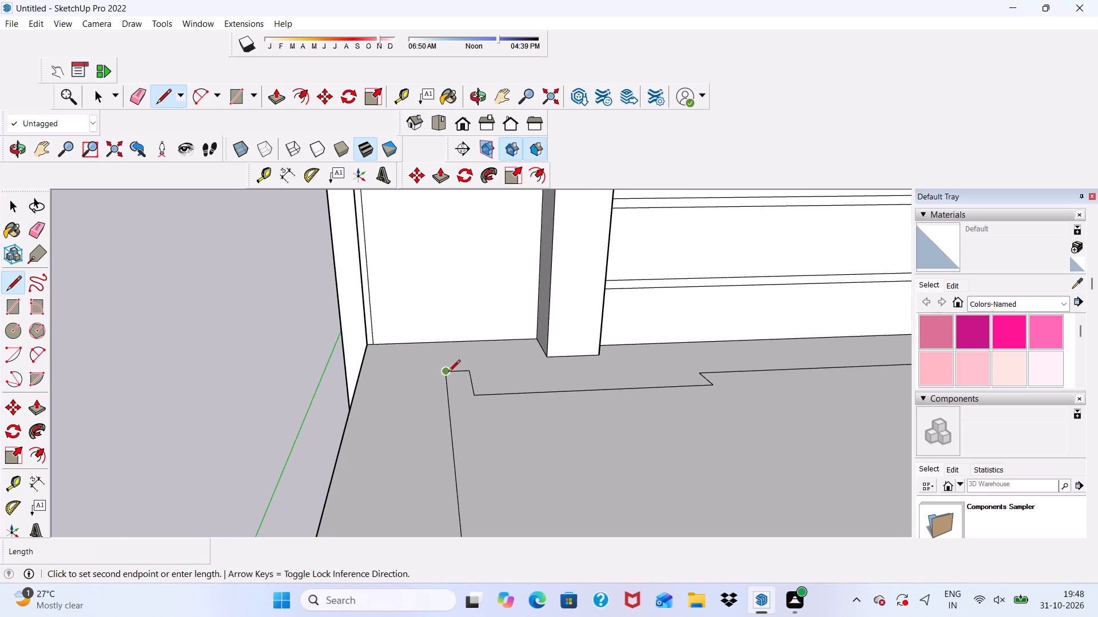
pyautogui.scroll(3, 441, 346)
pyautogui.click(441, 342)
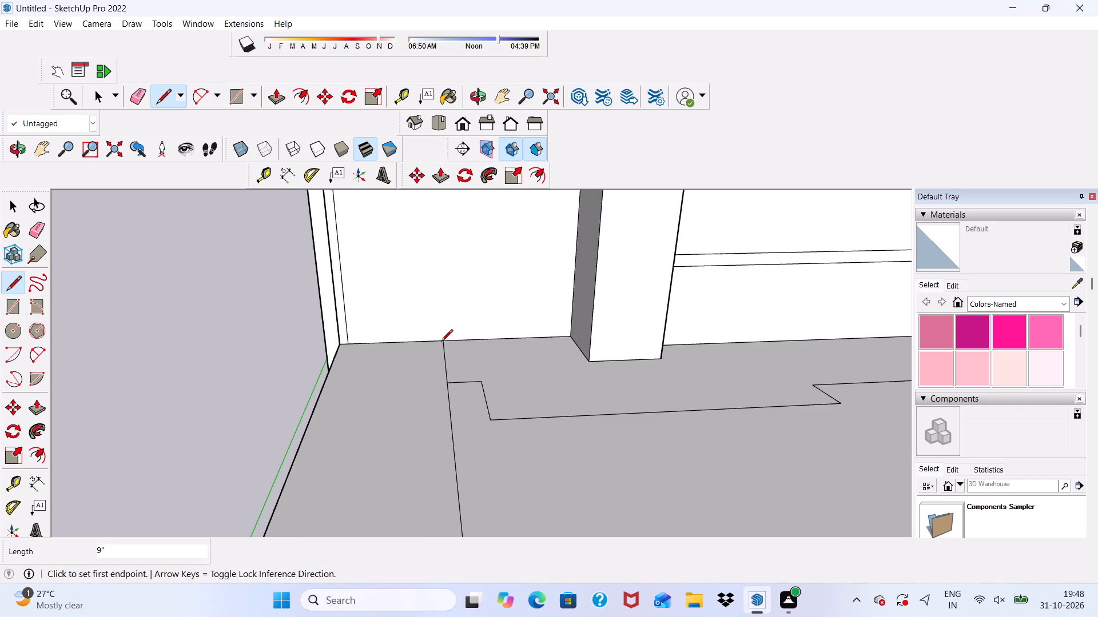
# Examine the offset outline on the balcony slab inside the frame from the corner, above and the front.
pyautogui.scroll(-5, 441, 343)
pyautogui.scroll(-5, 503, 440)
pyautogui.moveTo(564, 476); pyautogui.dragTo(579, 488, button='middle')
pyautogui.scroll(1, 583, 479)
pyautogui.scroll(-11, 470, 419)
pyautogui.moveTo(652, 406); pyautogui.dragTo(697, 416, button='middle')
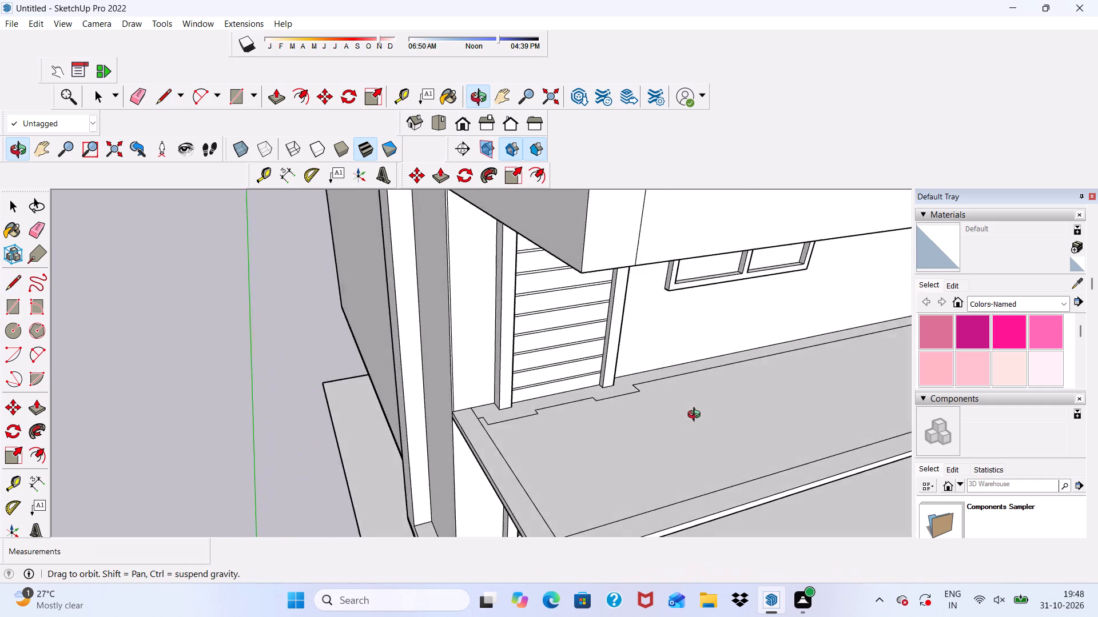
pyautogui.moveTo(697, 416); pyautogui.dragTo(763, 416, button='middle')
pyautogui.scroll(-5, 682, 400)
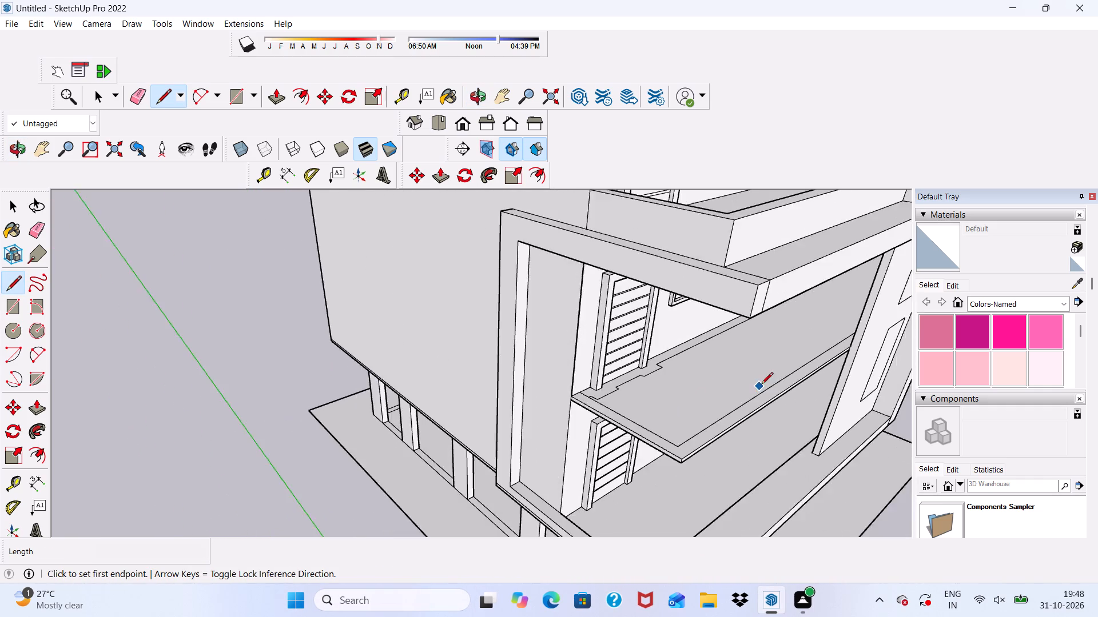
pyautogui.scroll(14, 786, 359)
pyautogui.scroll(-9, 889, 257)
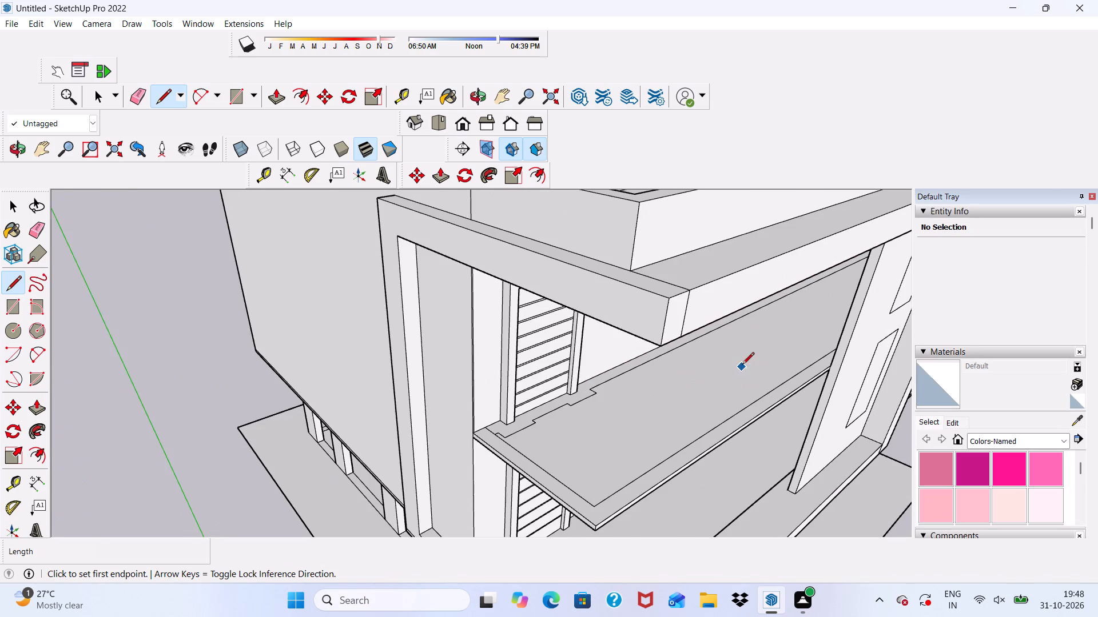
pyautogui.moveTo(743, 363); pyautogui.dragTo(777, 360, button='middle')
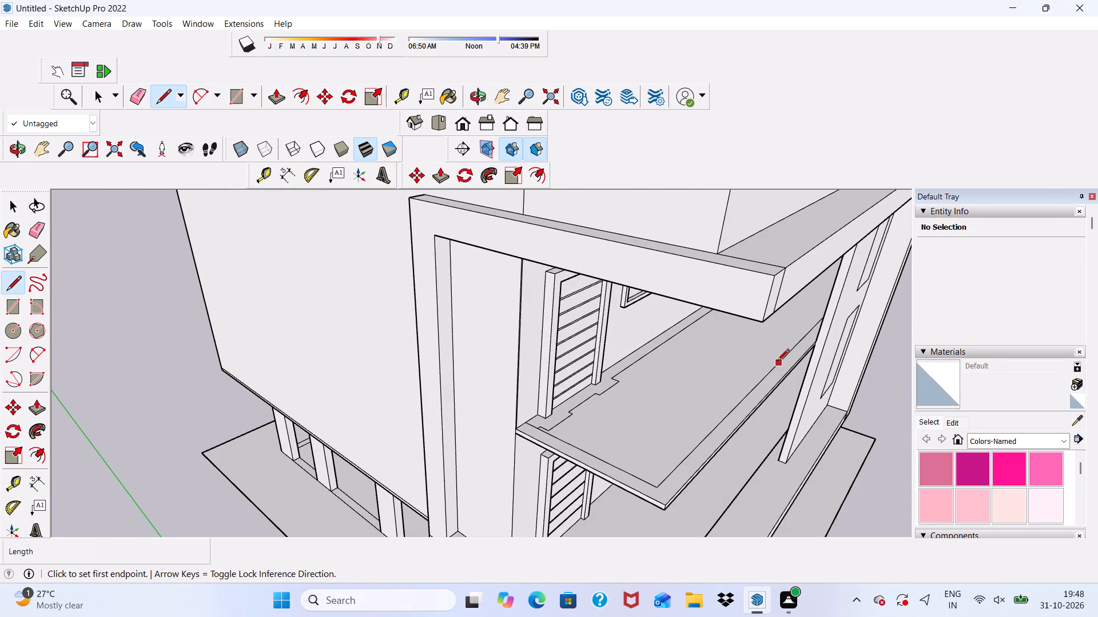
pyautogui.scroll(-5, 775, 360)
pyautogui.moveTo(794, 399); pyautogui.dragTo(678, 368, button='middle')
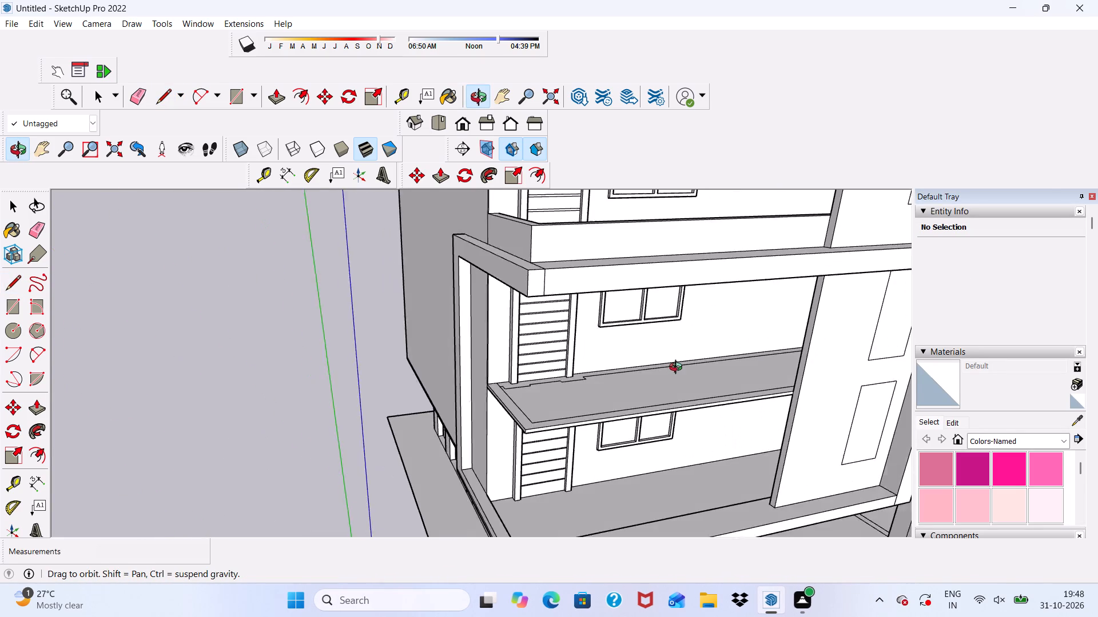
pyautogui.moveTo(678, 368); pyautogui.dragTo(672, 378, button='middle')
# Erase the jagged offset segments around the louvred door and its posts on the balcony slab.
pyautogui.scroll(4, 528, 453)
pyautogui.scroll(5, 470, 390)
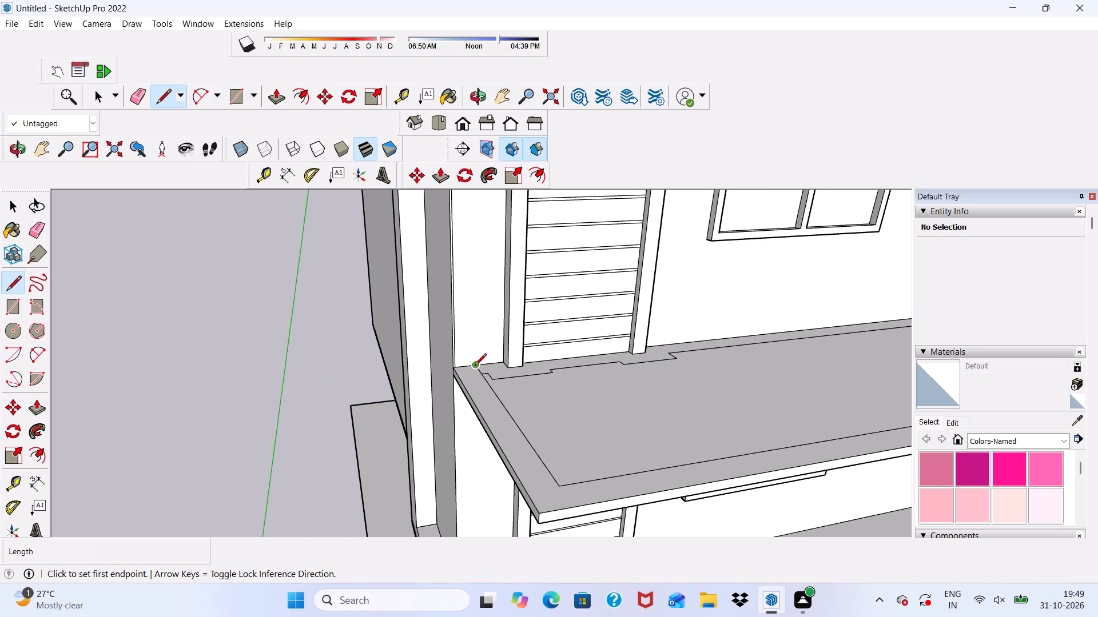
pyautogui.click(134, 96)
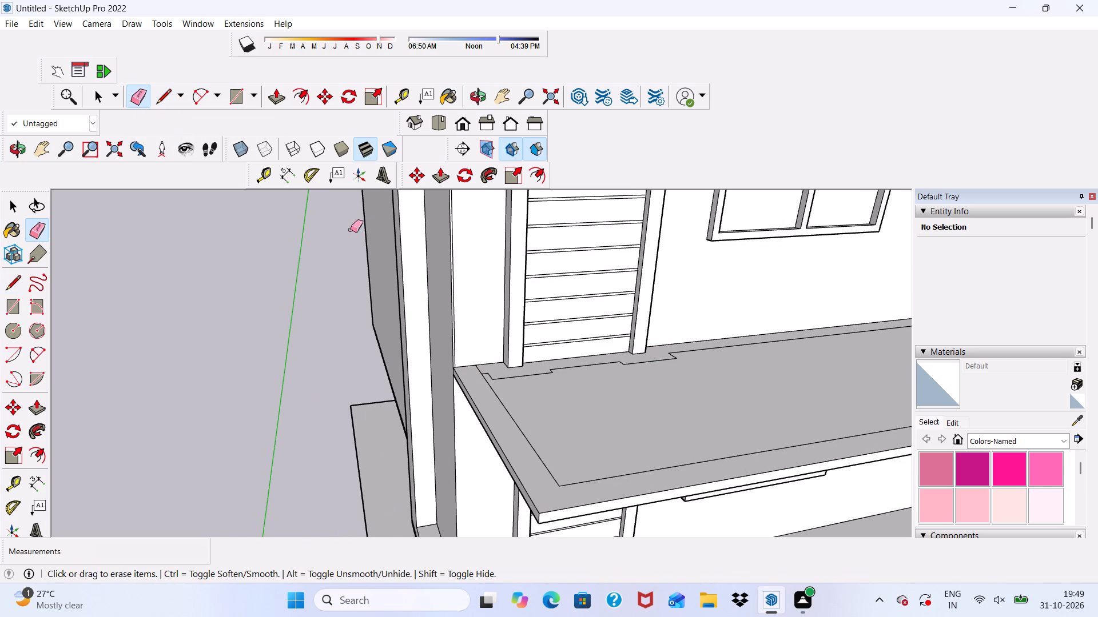
pyautogui.scroll(10, 510, 363)
pyautogui.moveTo(454, 354); pyautogui.dragTo(460, 357)
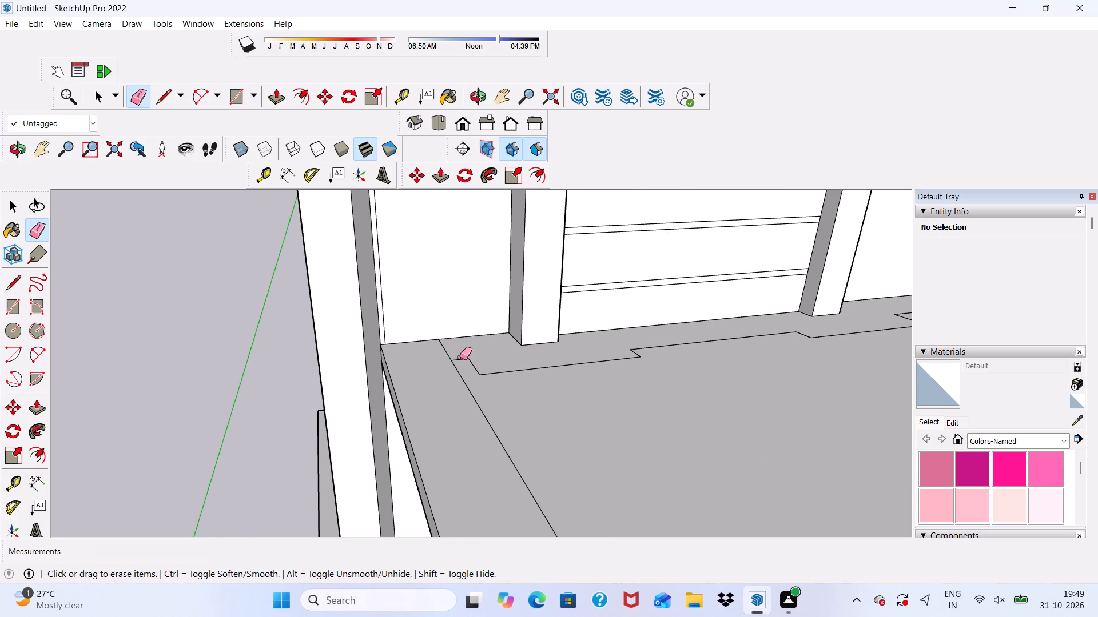
pyautogui.moveTo(460, 357); pyautogui.dragTo(661, 344)
pyautogui.scroll(-5, 428, 395)
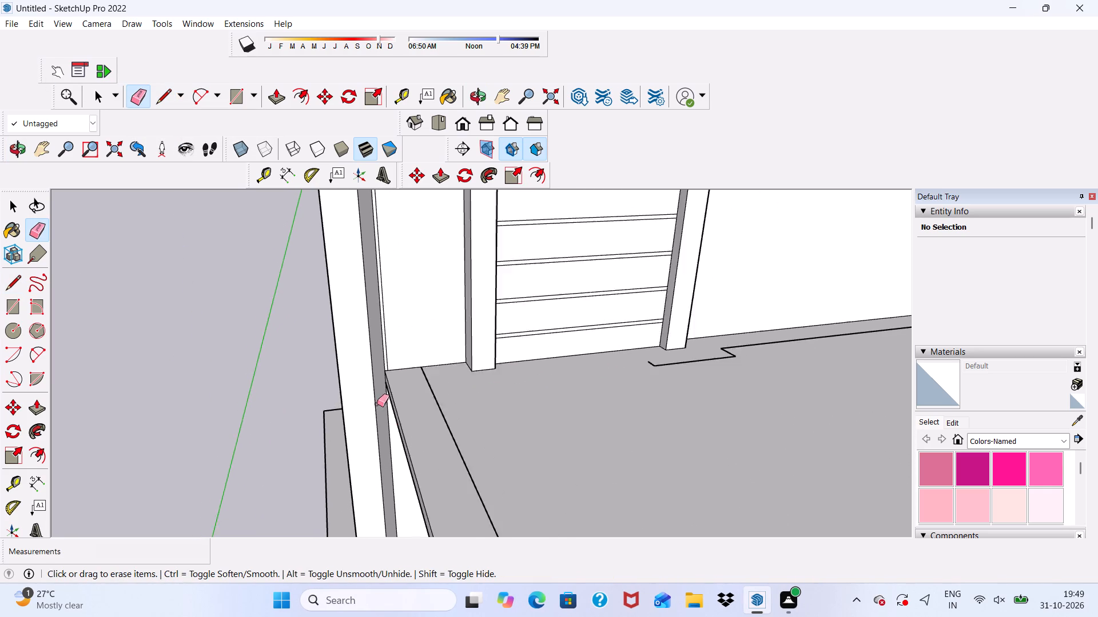
pyautogui.scroll(-7, 377, 404)
pyautogui.scroll(9, 520, 388)
pyautogui.moveTo(393, 390); pyautogui.dragTo(396, 403)
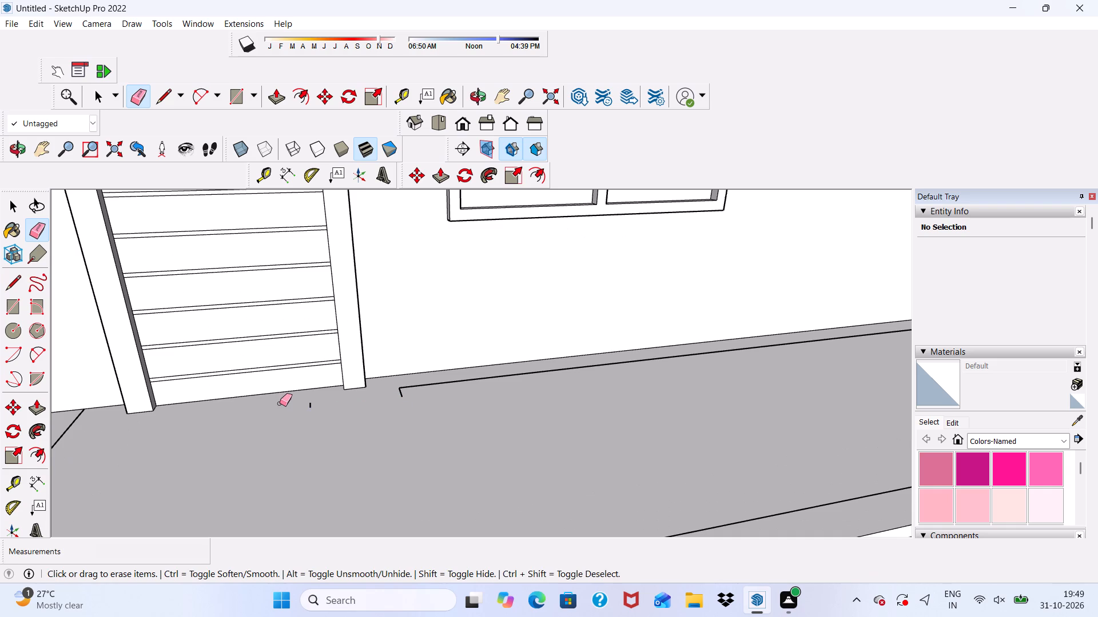
pyautogui.moveTo(303, 407); pyautogui.dragTo(318, 404)
pyautogui.moveTo(391, 388); pyautogui.dragTo(415, 398)
pyautogui.click(420, 387)
pyautogui.moveTo(421, 386); pyautogui.dragTo(433, 380)
# Erase the remaining offset line running along the back wall below the window.
pyautogui.scroll(-10, 417, 385)
pyautogui.moveTo(563, 404); pyautogui.dragTo(662, 438, button='middle')
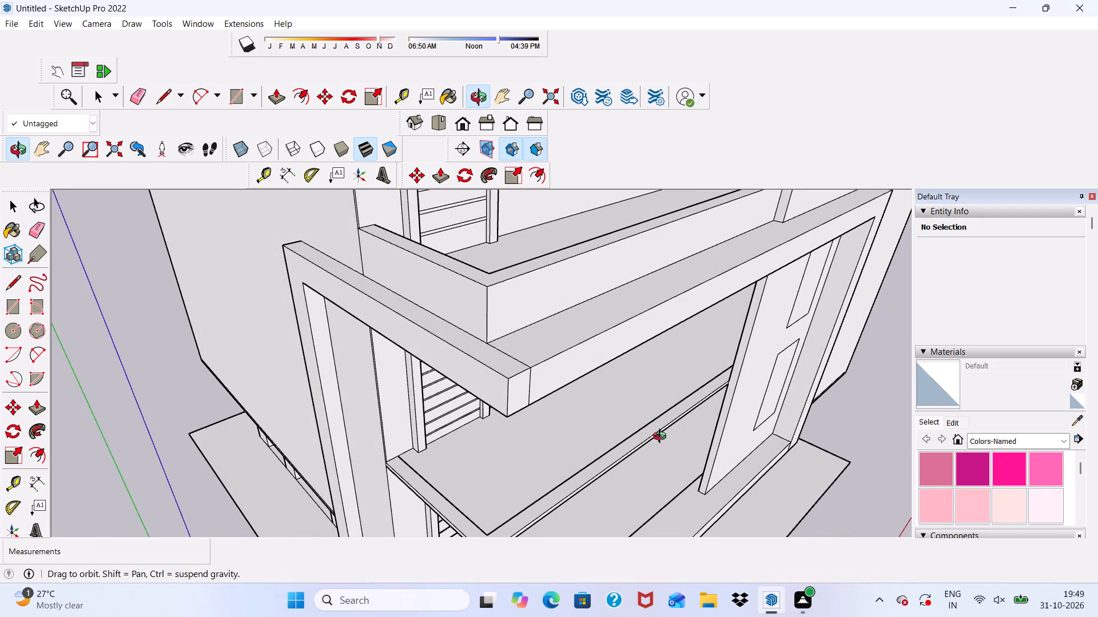
pyautogui.moveTo(662, 438); pyautogui.dragTo(649, 387, button='middle')
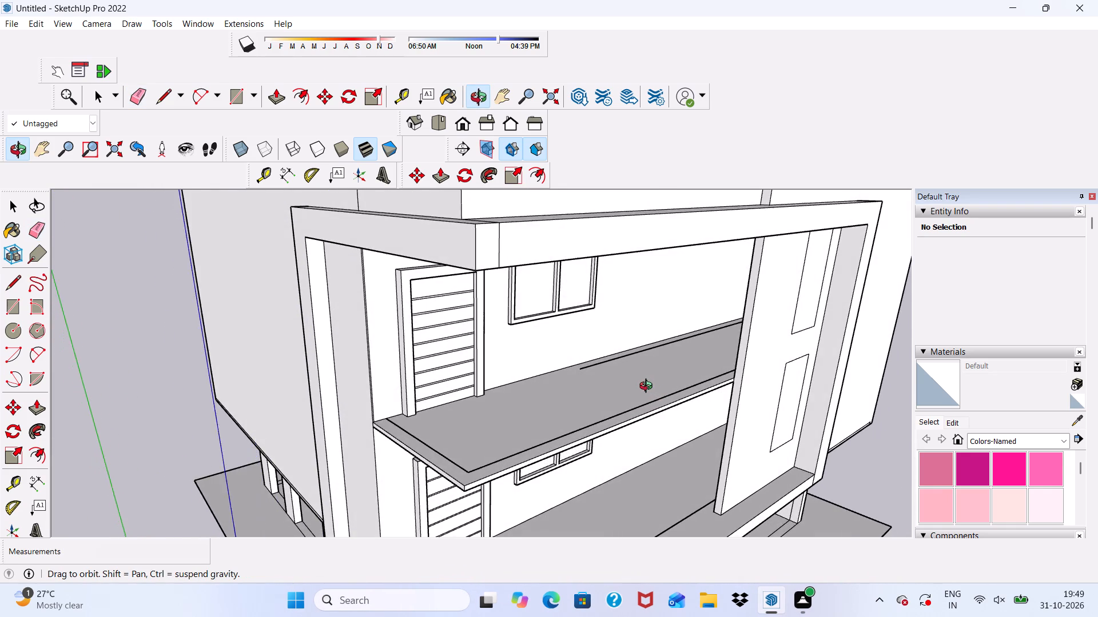
pyautogui.moveTo(649, 387); pyautogui.dragTo(640, 391, button='middle')
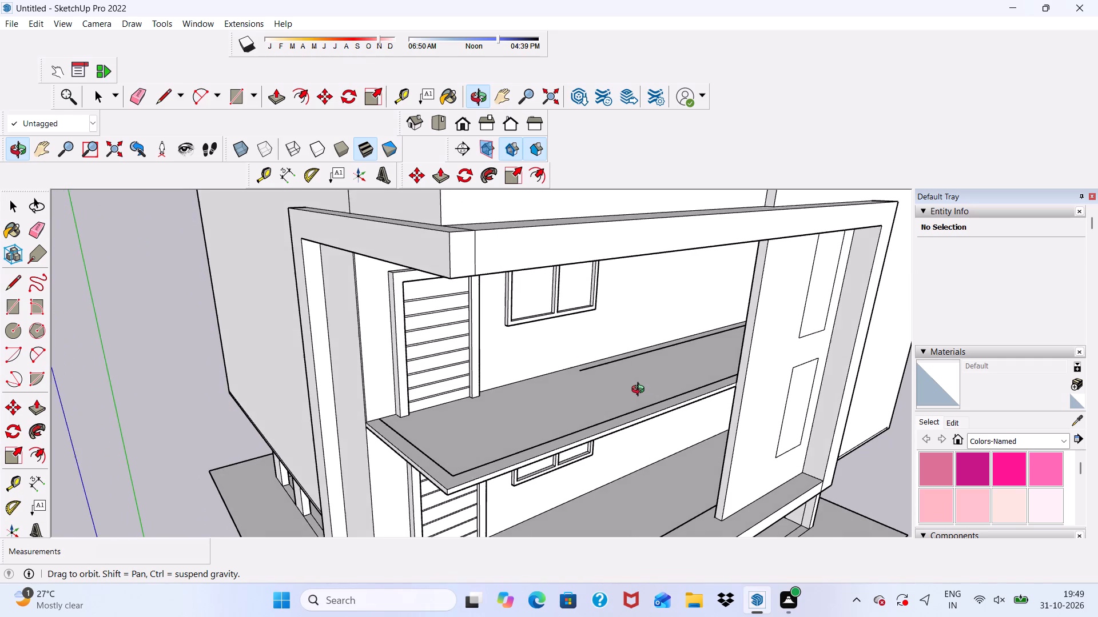
pyautogui.moveTo(640, 391); pyautogui.dragTo(637, 395, button='middle')
pyautogui.scroll(7, 631, 390)
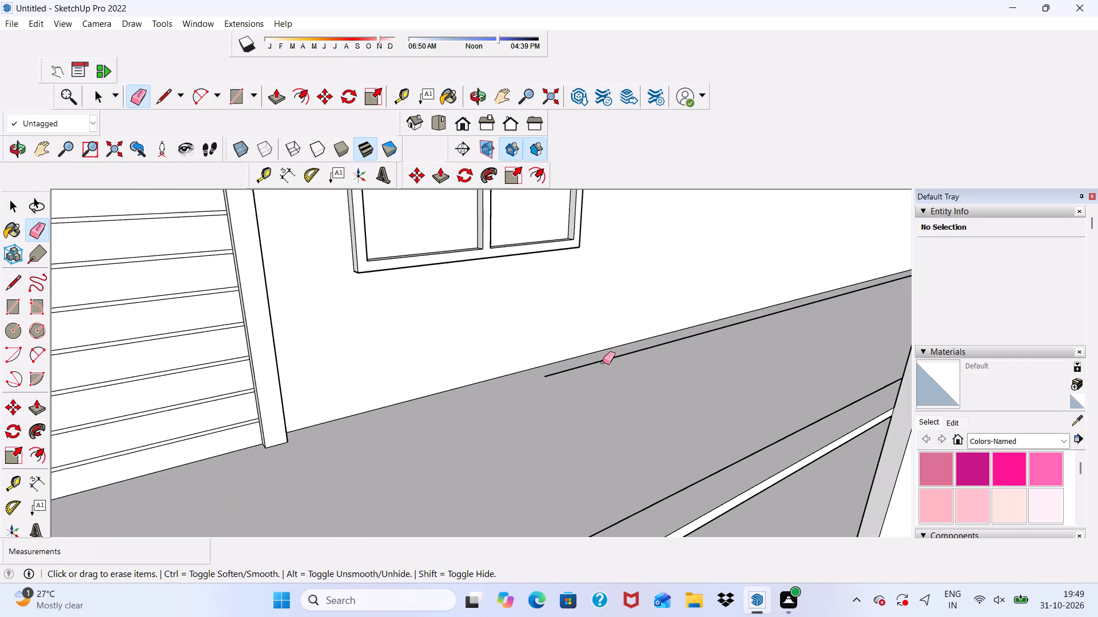
pyautogui.click(602, 362)
# Draw a 9" line extending the offset line at the balcony's far end to the back wall.
pyautogui.scroll(-5, 602, 360)
pyautogui.moveTo(616, 387); pyautogui.dragTo(717, 371, button='middle')
pyautogui.click(162, 93)
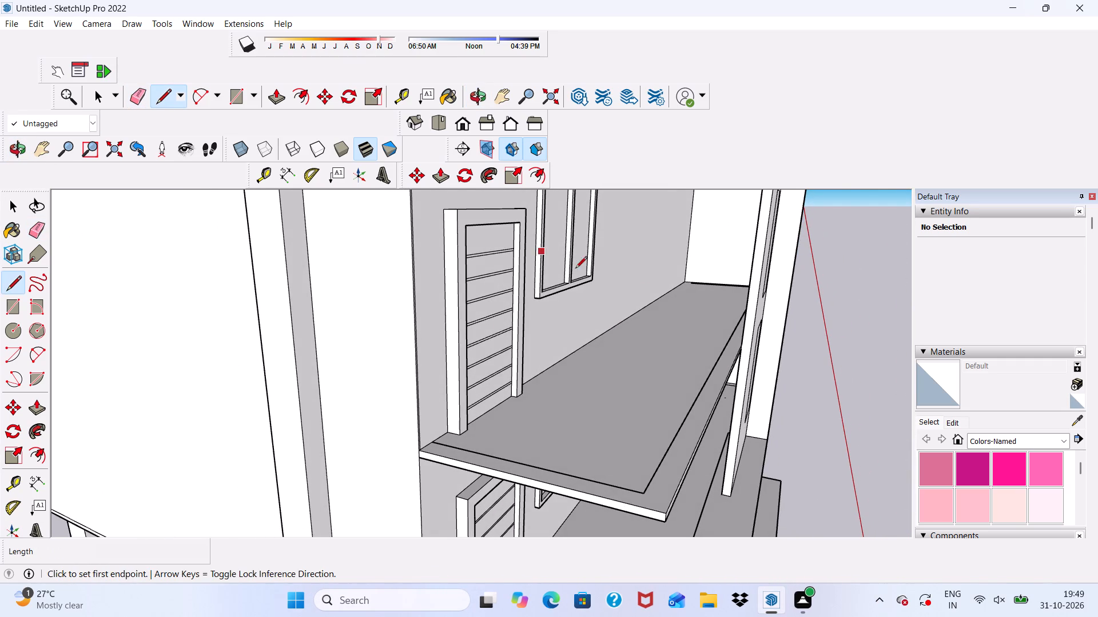
pyautogui.scroll(19, 635, 299)
pyautogui.moveTo(678, 293); pyautogui.dragTo(681, 348, button='middle')
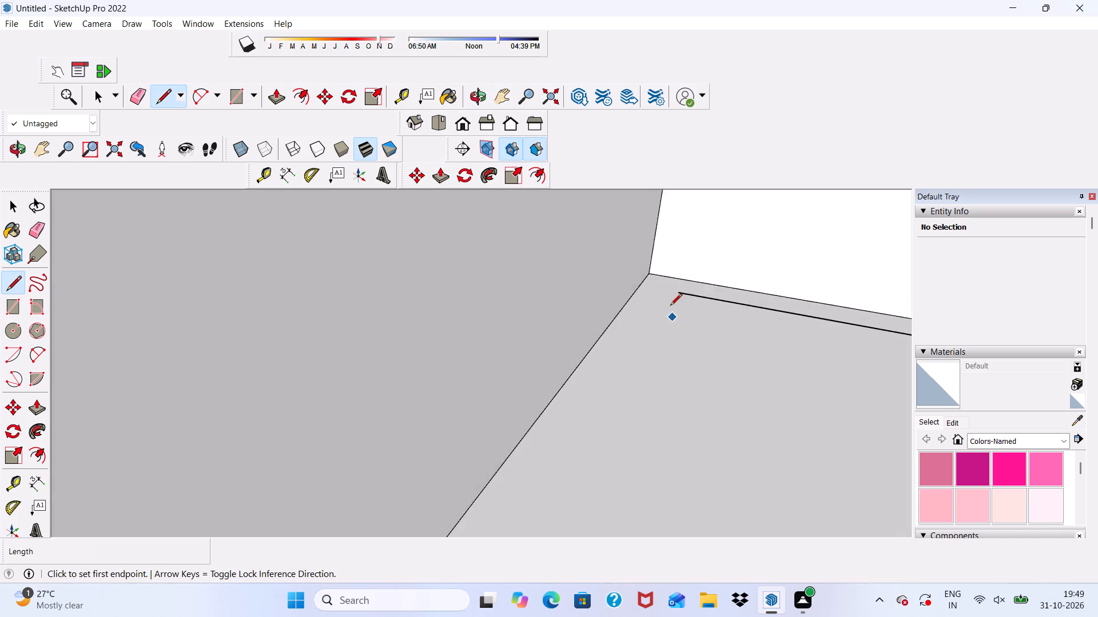
pyautogui.scroll(7, 670, 297)
pyautogui.click(683, 295)
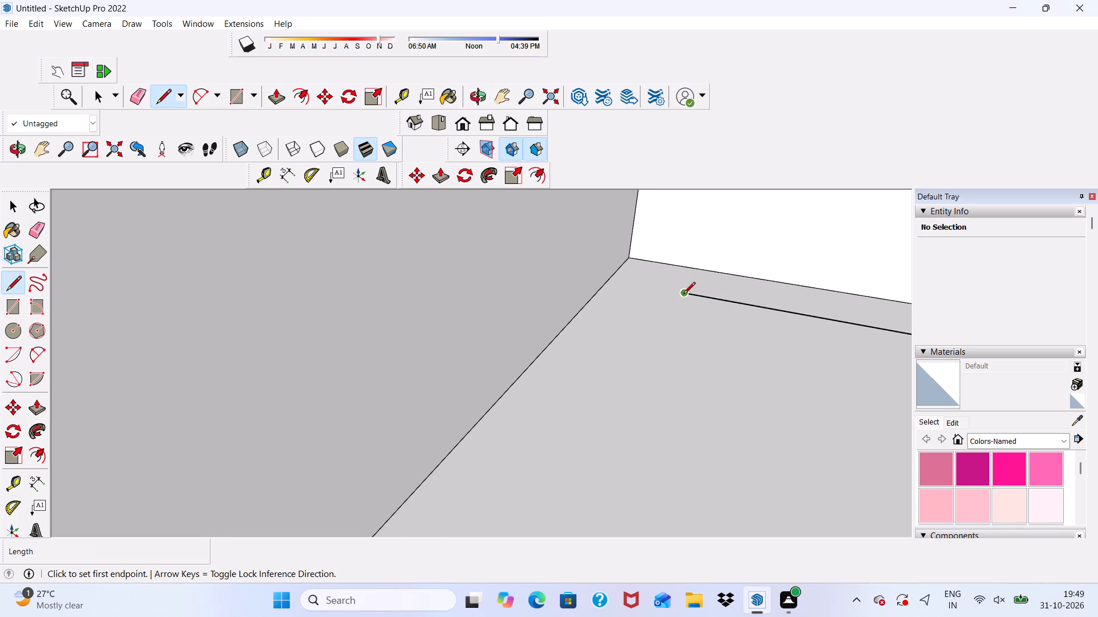
pyautogui.click(607, 283)
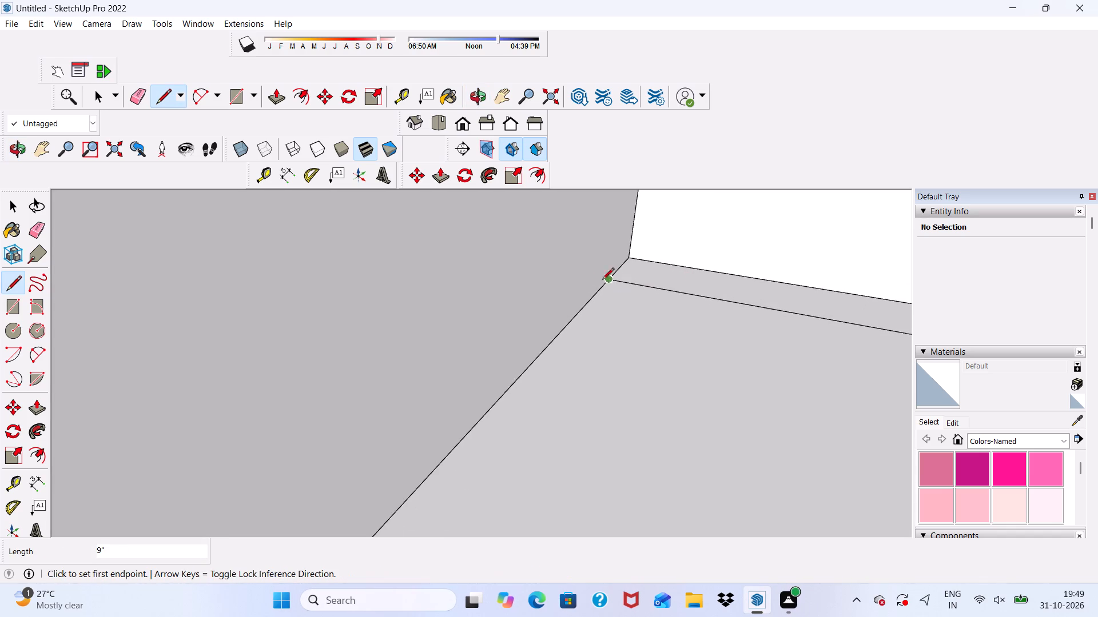
# Switch to the standard front view and examine the lower balconies of the building from the front and above.
pyautogui.scroll(-12, 583, 285)
pyautogui.scroll(-12, 514, 284)
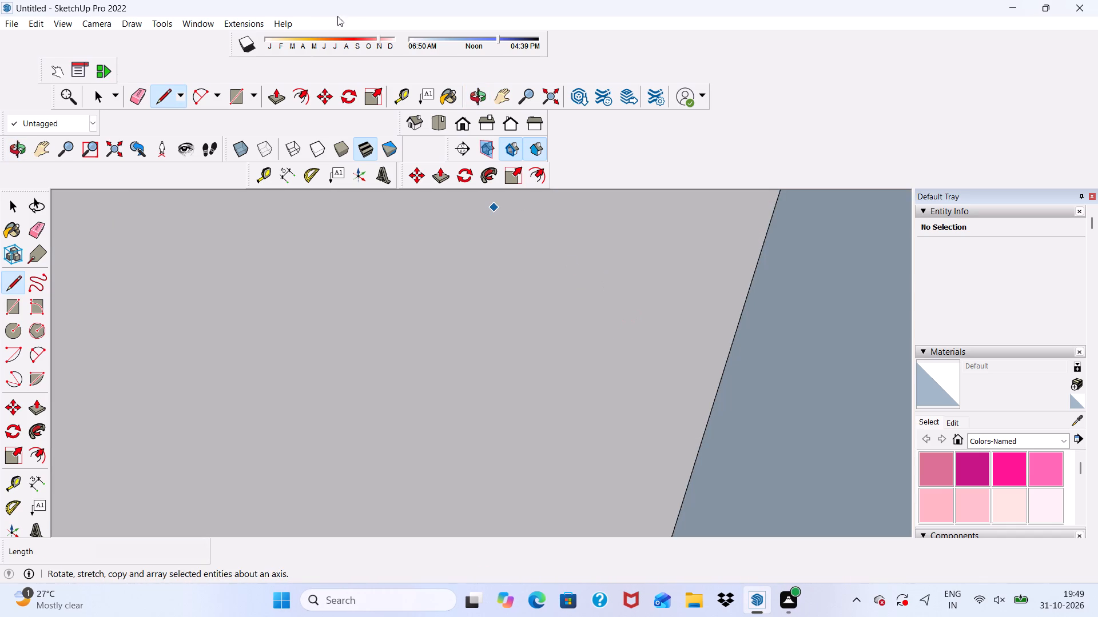
pyautogui.click(462, 122)
pyautogui.scroll(-4, 485, 159)
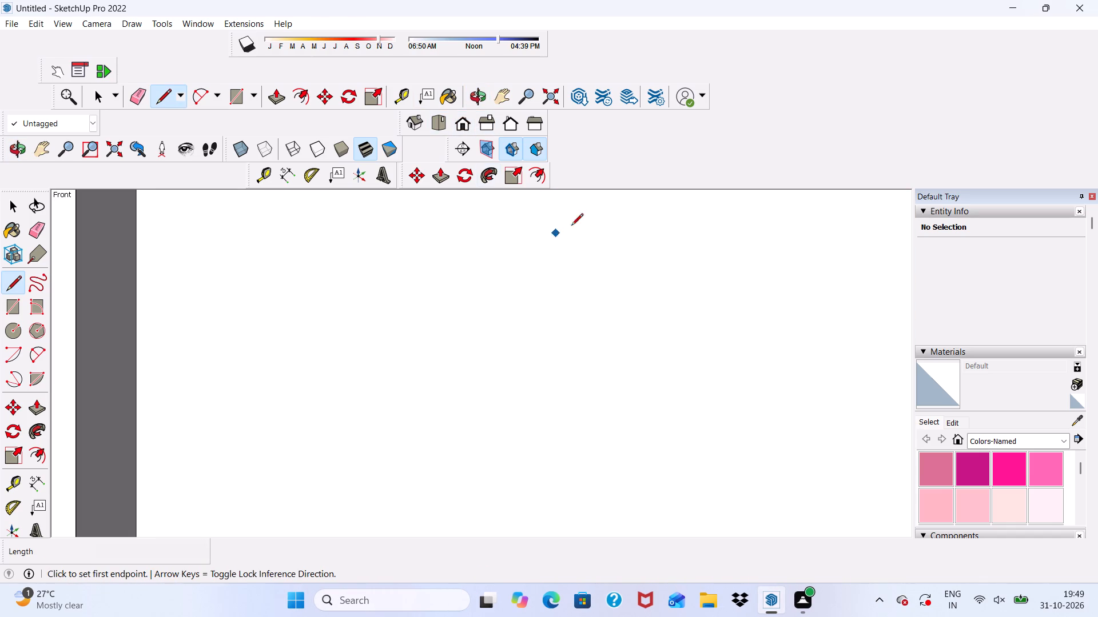
pyautogui.scroll(-20, 571, 226)
pyautogui.scroll(-7, 571, 226)
pyautogui.moveTo(573, 371); pyautogui.dragTo(579, 410, button='middle')
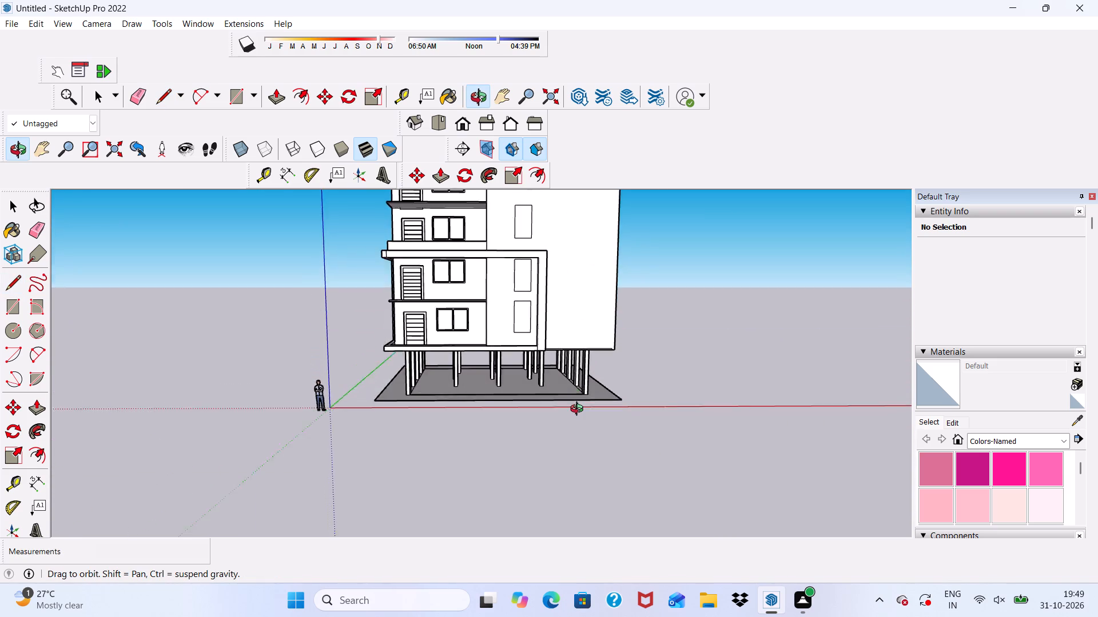
pyautogui.moveTo(579, 410); pyautogui.dragTo(591, 431, button='middle')
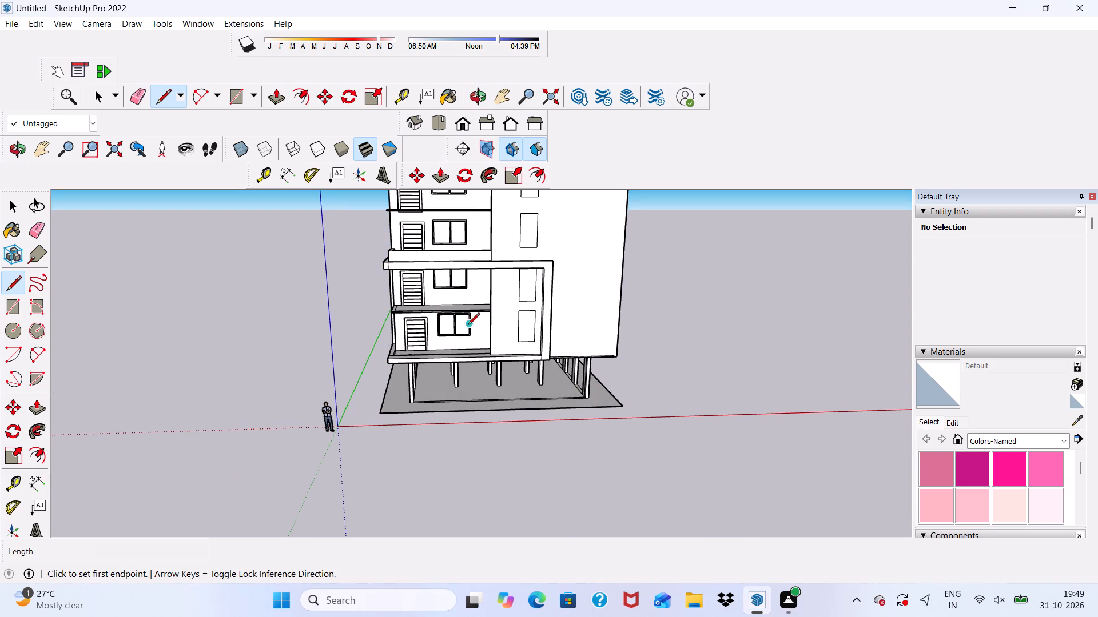
pyautogui.scroll(1, 486, 380)
pyautogui.scroll(3, 433, 300)
pyautogui.press('space')
pyautogui.scroll(3, 436, 299)
pyautogui.moveTo(436, 299); pyautogui.dragTo(439, 312, button='middle')
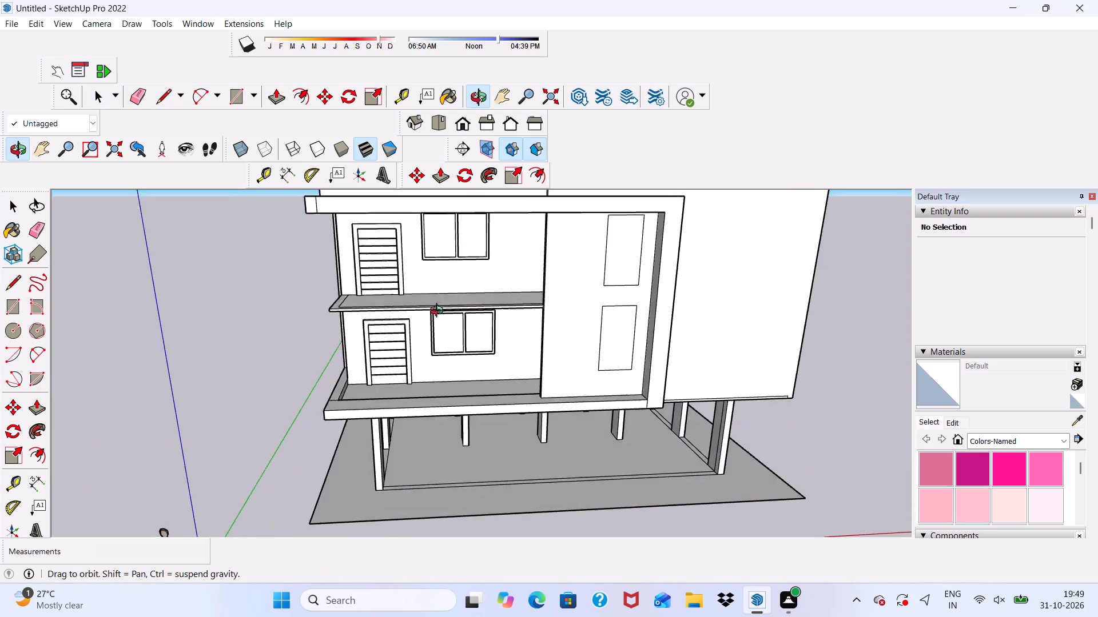
pyautogui.moveTo(439, 312); pyautogui.dragTo(427, 381, button='middle')
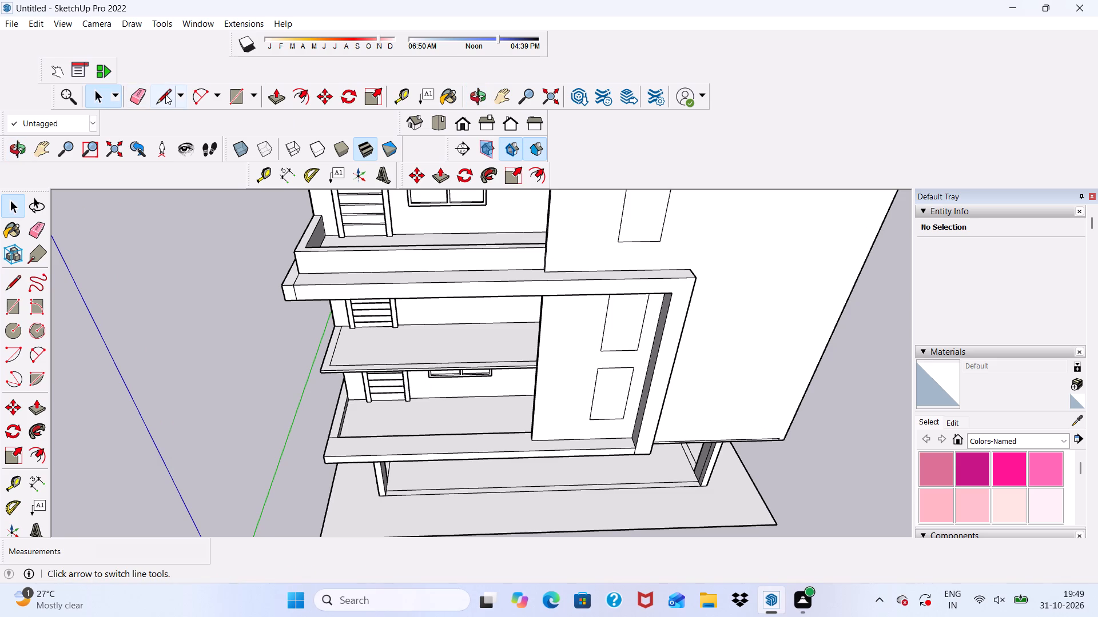
# Push/Pull the L-shaped border strip of the balcony inside the frame up about 1' 7 7/8" as a parapet.
pyautogui.scroll(7, 248, 365)
pyautogui.click(360, 366)
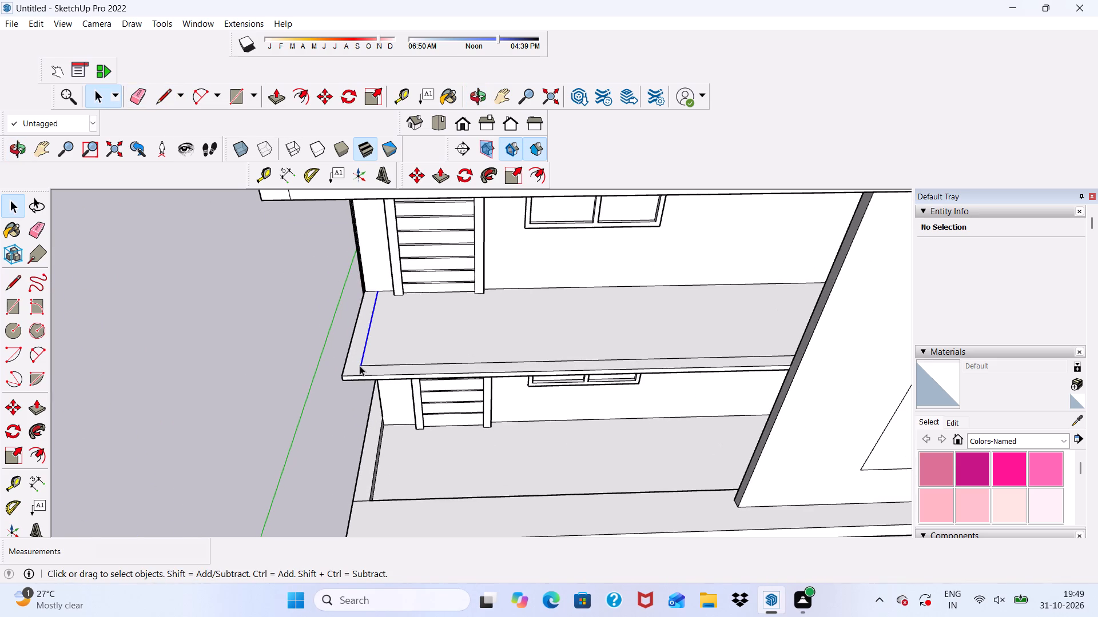
pyautogui.click(349, 358)
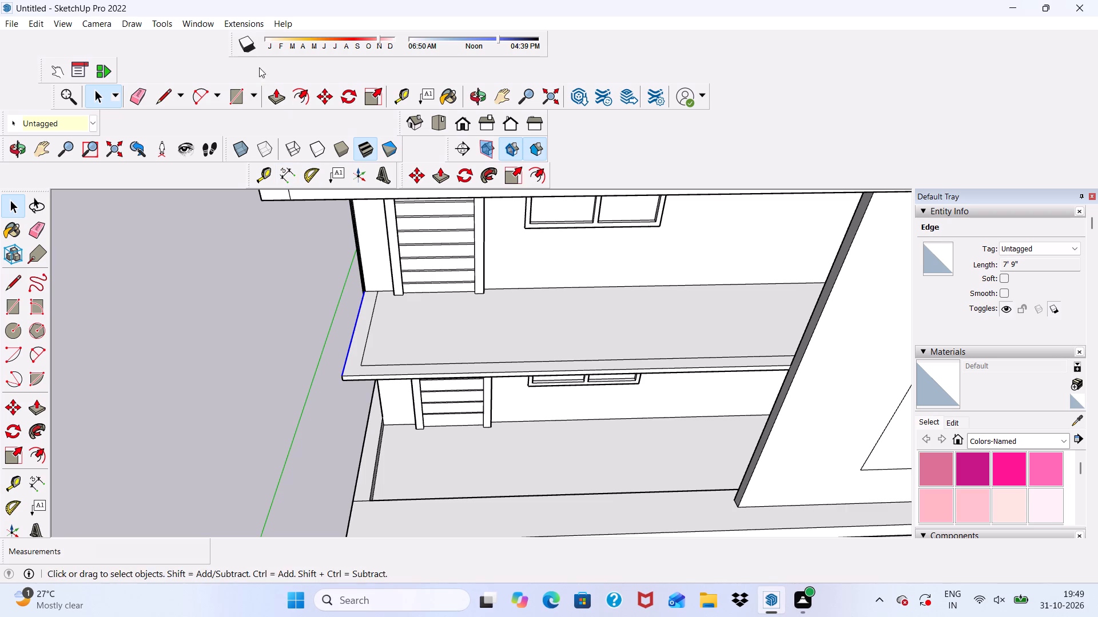
pyautogui.click(270, 89)
pyautogui.scroll(3, 338, 293)
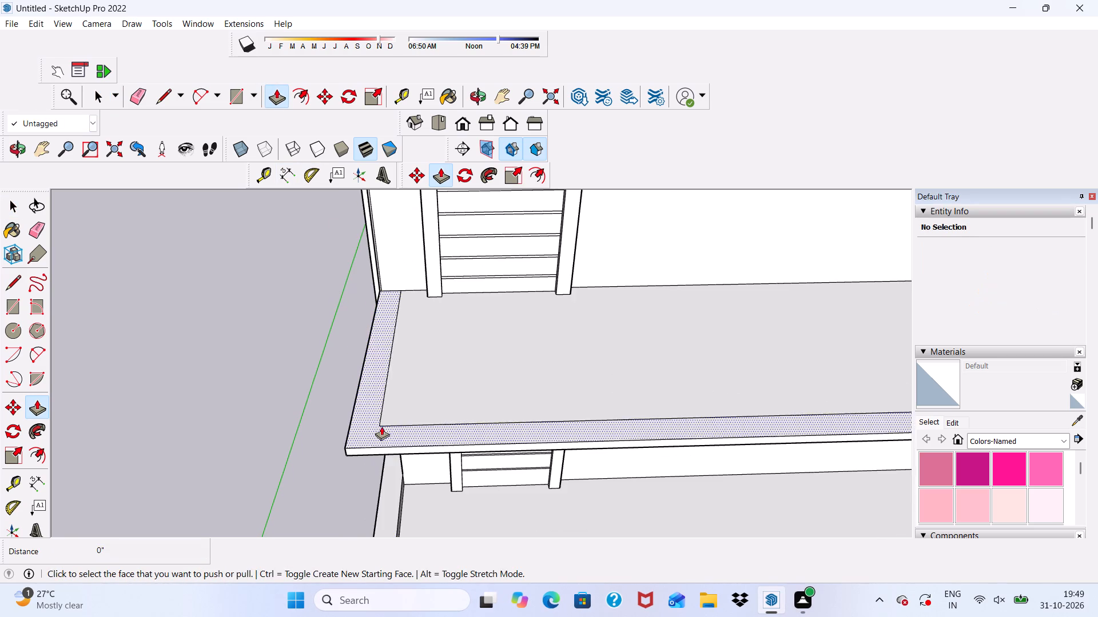
pyautogui.click(372, 431)
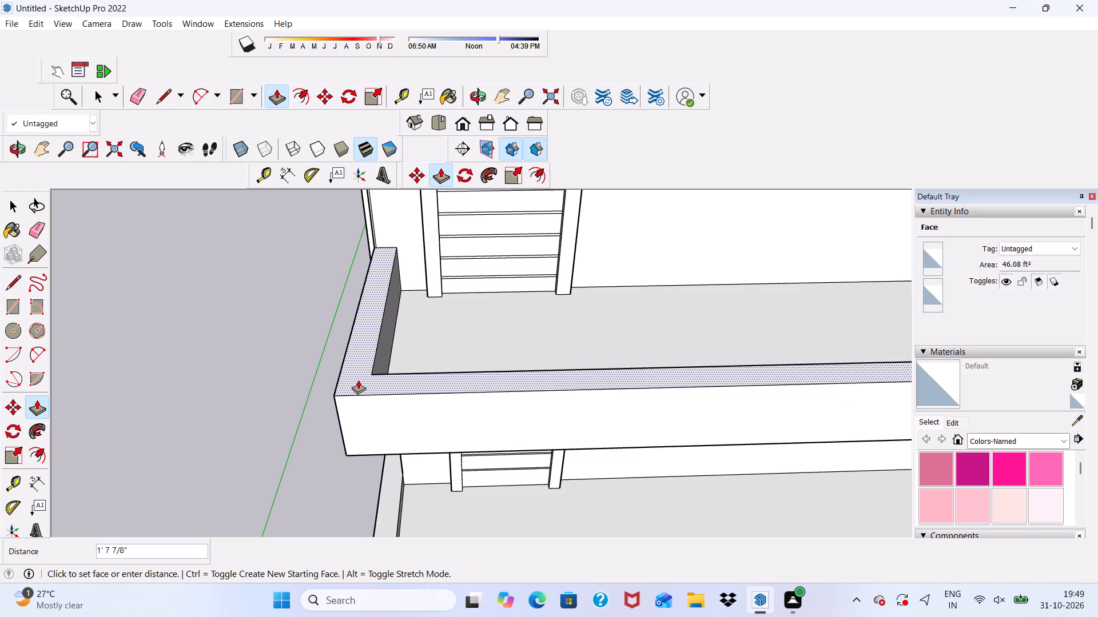
pyautogui.write('10')
pyautogui.press('BackSpace')
pyautogui.press('BackSpace')
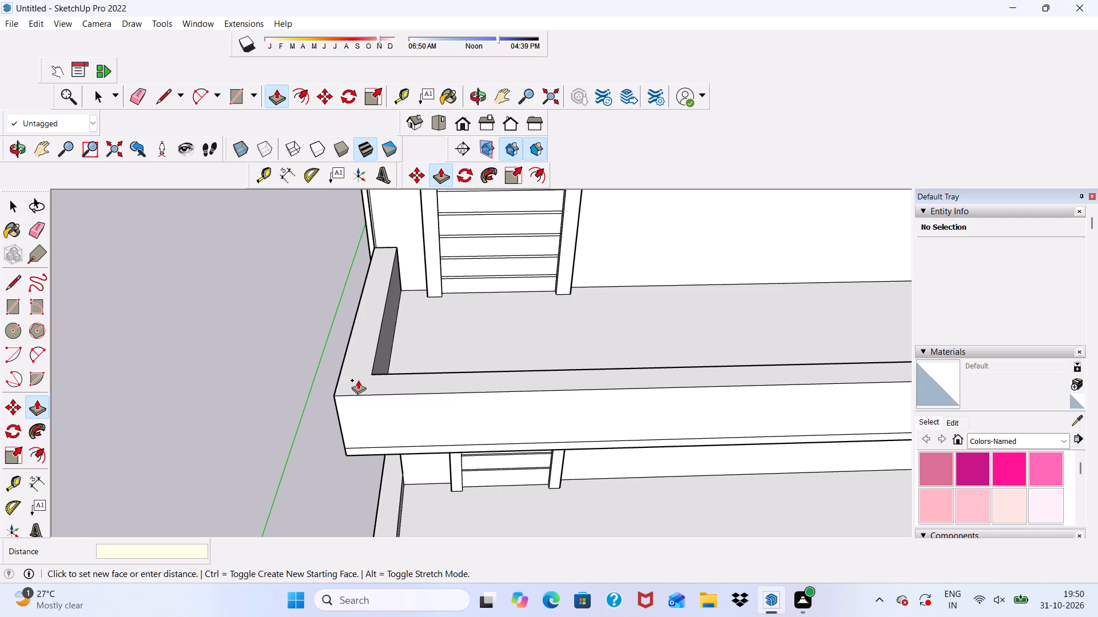
pyautogui.click(358, 380)
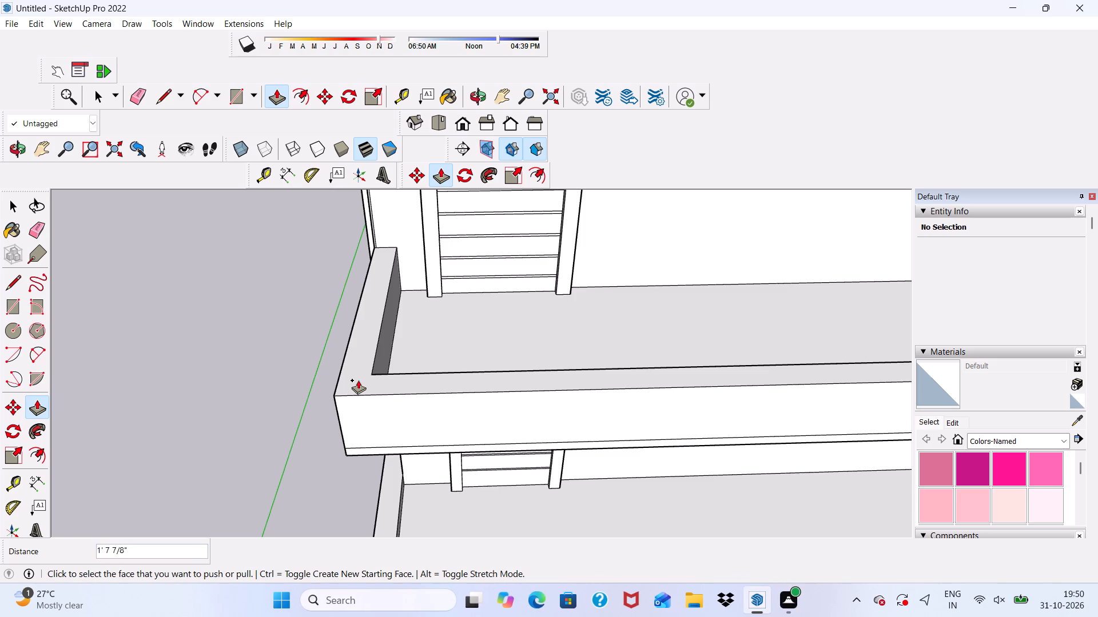
# Examine the new parapet and the neighbouring balconies from the front, above and the outer corner.
pyautogui.scroll(-4, 361, 384)
pyautogui.scroll(-3, 408, 452)
pyautogui.moveTo(409, 452); pyautogui.dragTo(425, 362, button='middle')
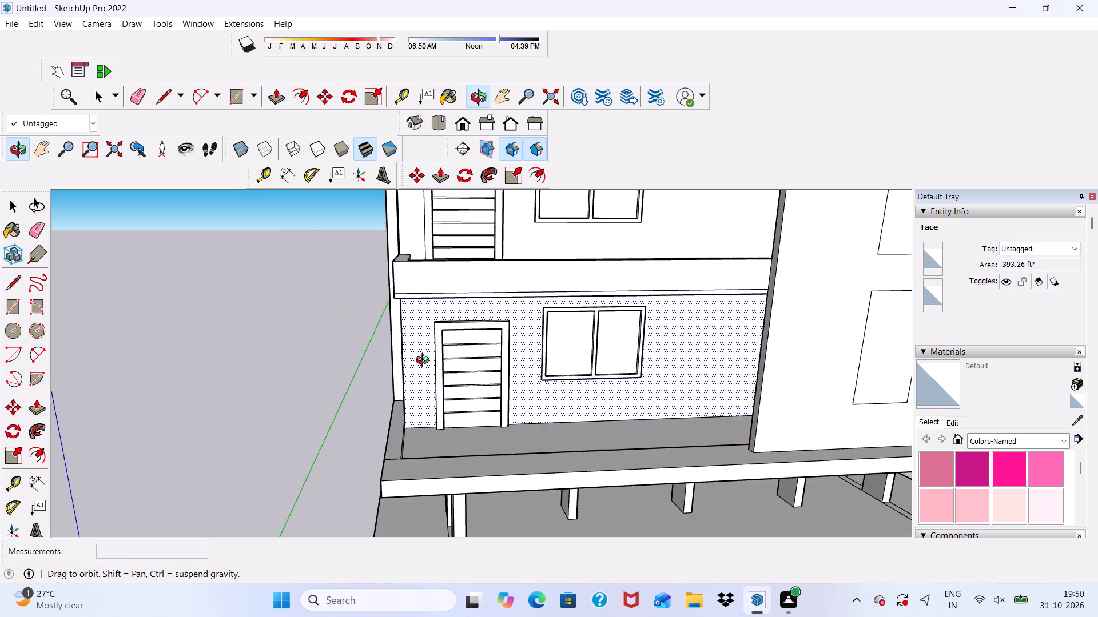
pyautogui.moveTo(425, 362); pyautogui.dragTo(384, 376, button='middle')
pyautogui.scroll(-5, 383, 378)
pyautogui.moveTo(425, 466); pyautogui.dragTo(428, 455, button='middle')
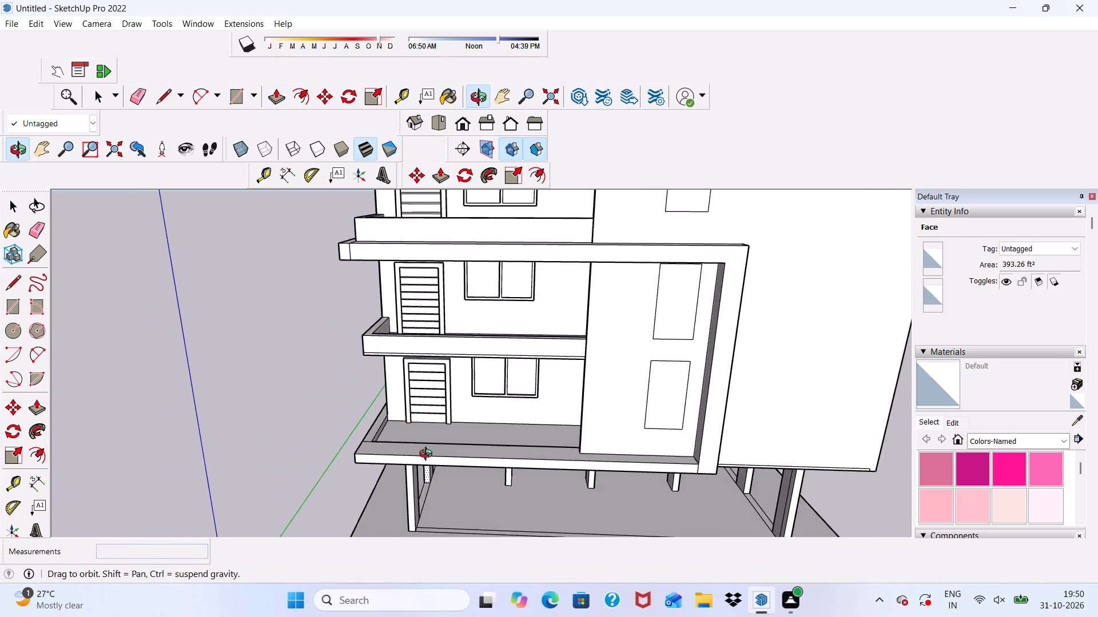
pyautogui.moveTo(428, 455); pyautogui.dragTo(423, 377, button='middle')
pyautogui.moveTo(422, 375); pyautogui.dragTo(393, 515, button='middle')
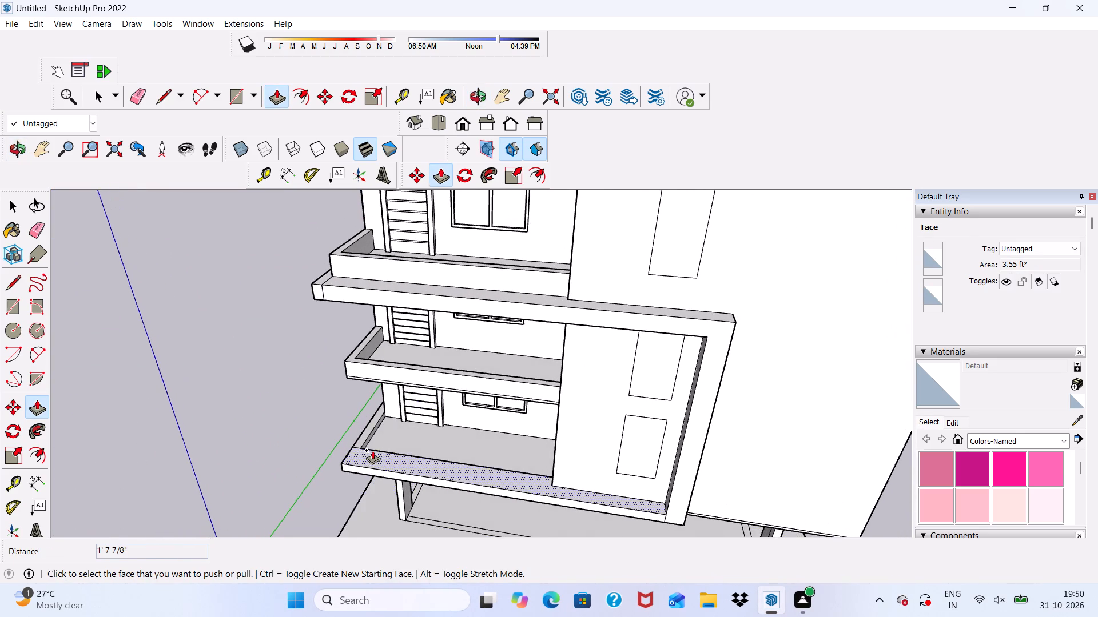
pyautogui.scroll(8, 381, 419)
pyautogui.scroll(-1, 417, 385)
pyautogui.moveTo(419, 386); pyautogui.dragTo(335, 439, button='middle')
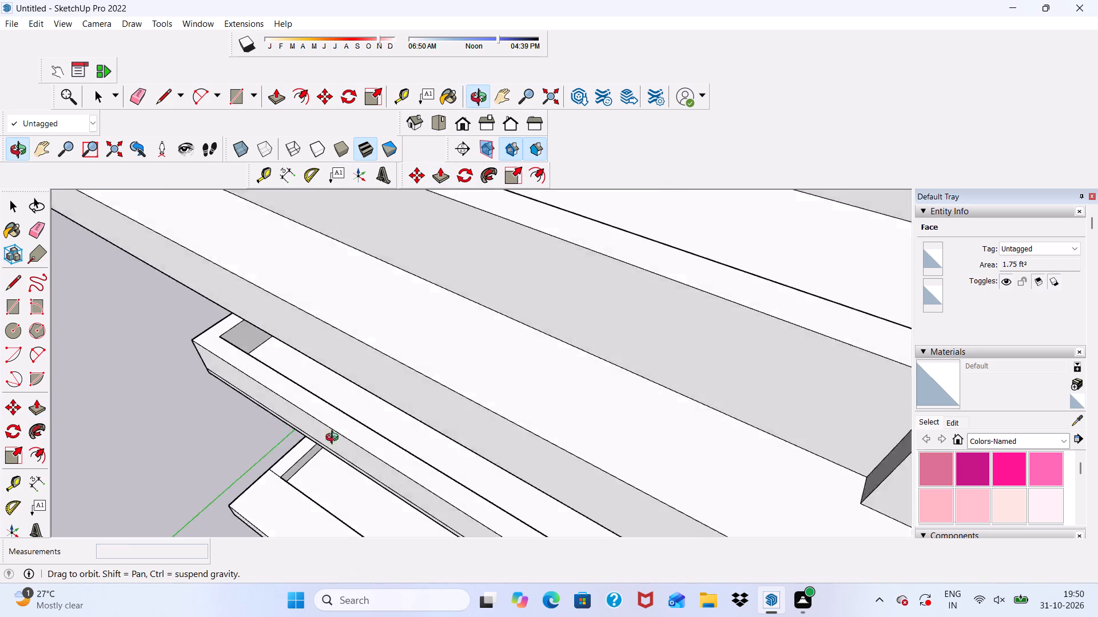
pyautogui.moveTo(335, 439); pyautogui.dragTo(334, 417, button='middle')
pyautogui.moveTo(336, 389); pyautogui.dragTo(357, 306, button='middle')
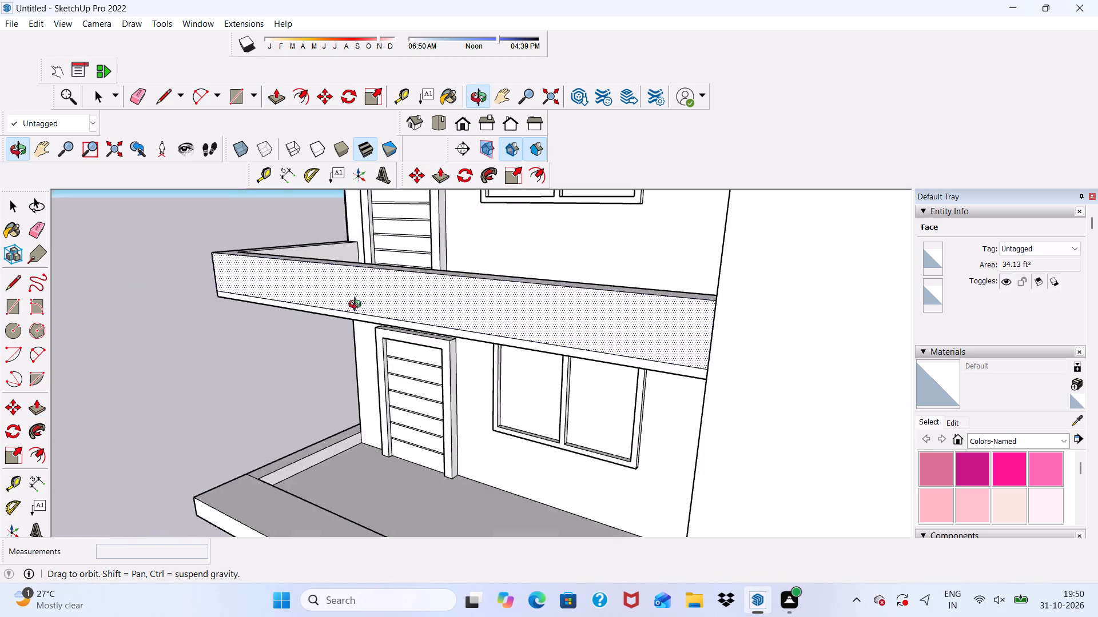
# Examine the lowest balcony's sunken floor and border strips from the front, the outer corner and along its length.
pyautogui.moveTo(357, 306); pyautogui.dragTo(544, 358, button='middle')
pyautogui.scroll(-5, 510, 402)
pyautogui.moveTo(494, 483); pyautogui.dragTo(758, 465, button='middle')
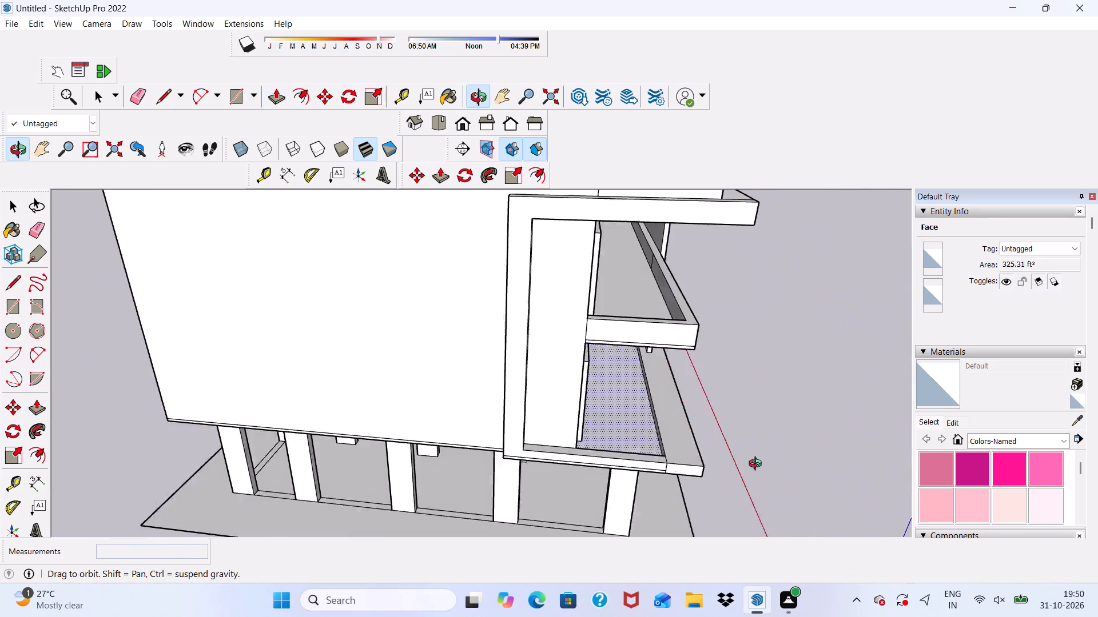
pyautogui.moveTo(758, 465); pyautogui.dragTo(788, 464, button='middle')
pyautogui.scroll(5, 729, 389)
pyautogui.scroll(4, 530, 398)
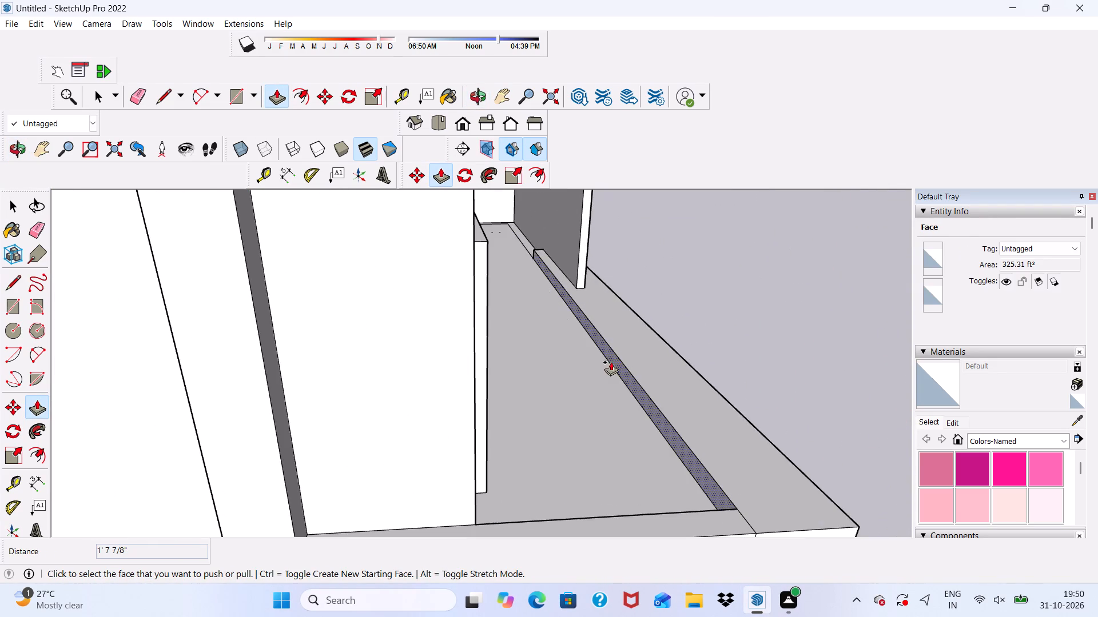
pyautogui.scroll(11, 551, 257)
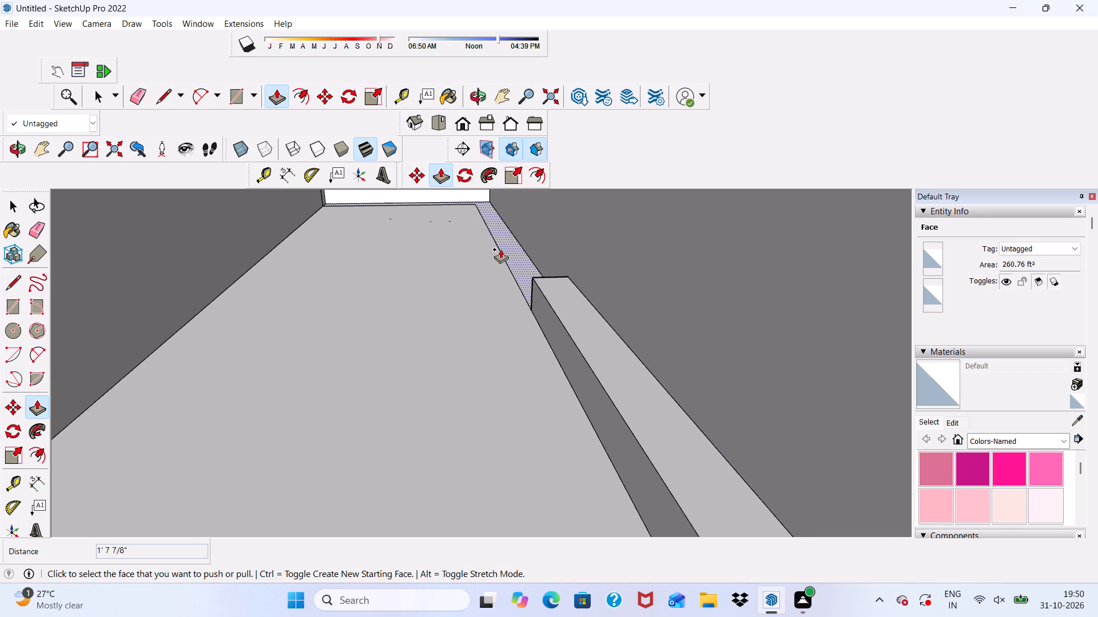
pyautogui.scroll(1, 500, 249)
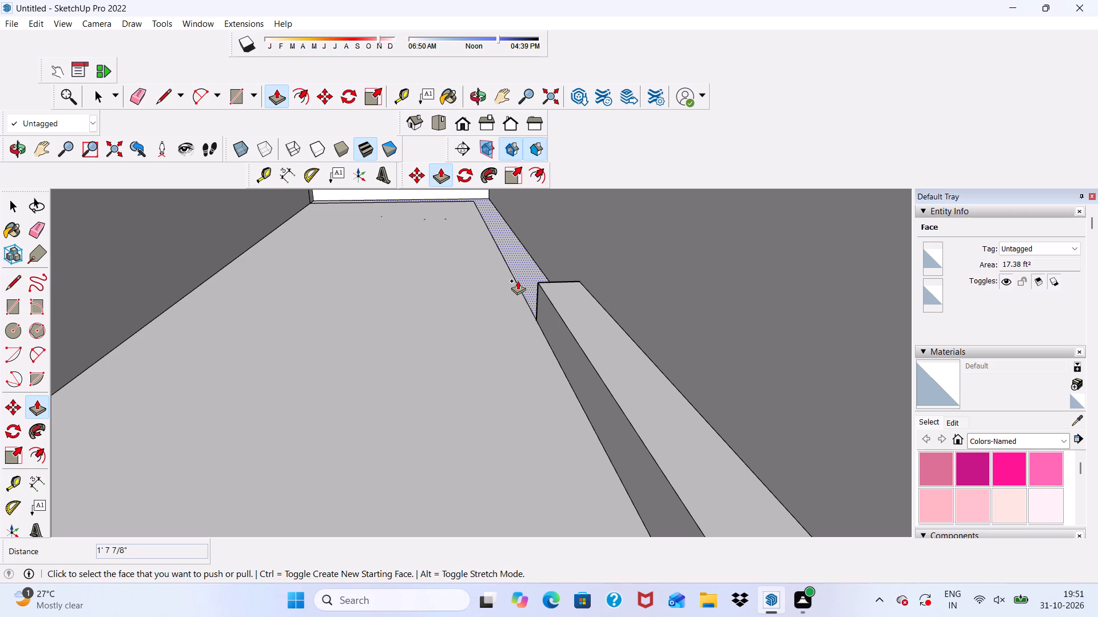
pyautogui.scroll(-8, 503, 236)
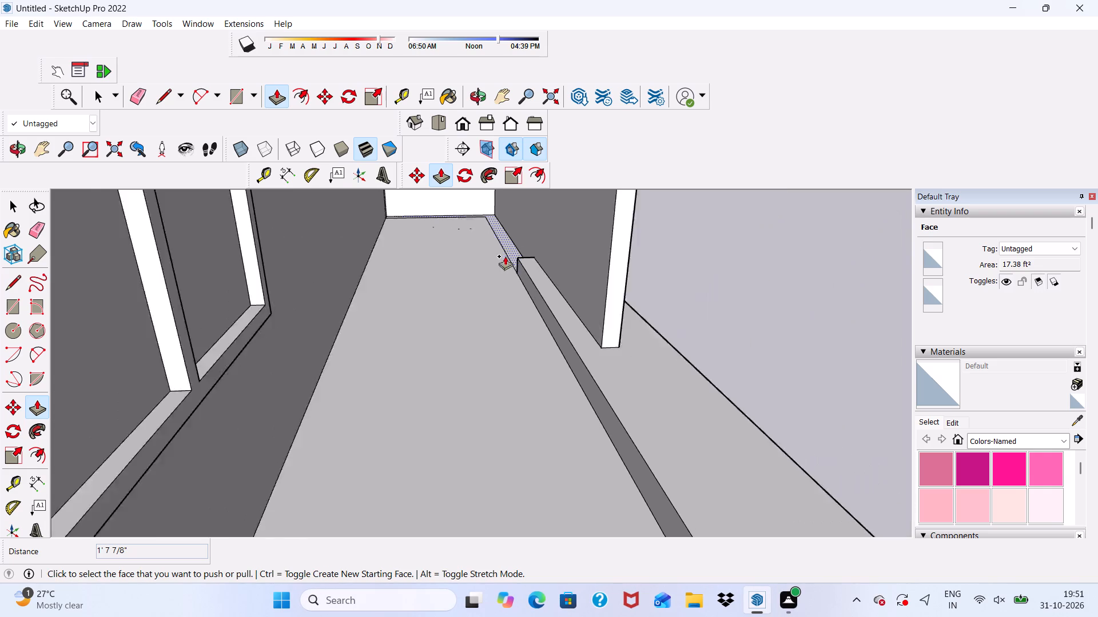
pyautogui.scroll(-7, 505, 256)
pyautogui.moveTo(549, 380); pyautogui.dragTo(270, 411, button='middle')
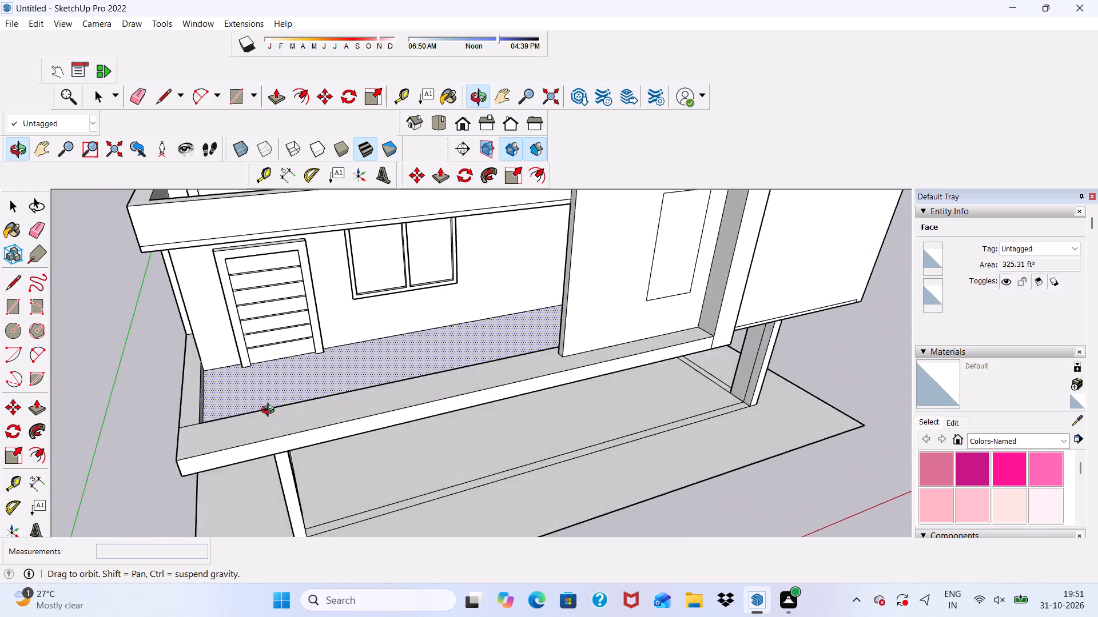
pyautogui.moveTo(270, 411); pyautogui.dragTo(566, 390, button='middle')
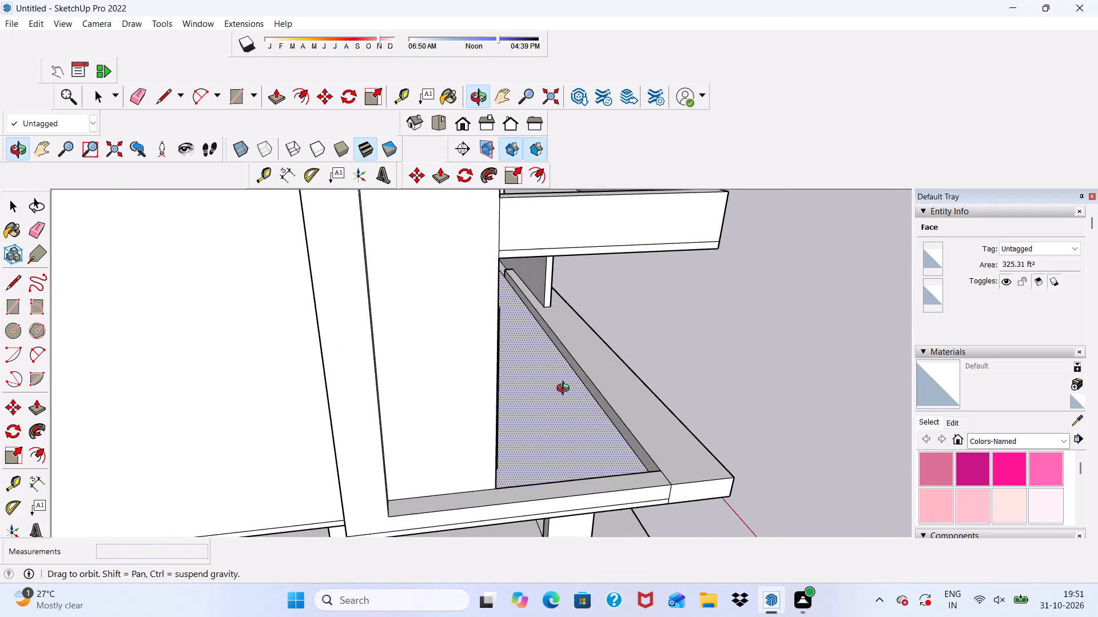
pyautogui.moveTo(566, 390); pyautogui.dragTo(563, 391, button='middle')
pyautogui.scroll(6, 526, 428)
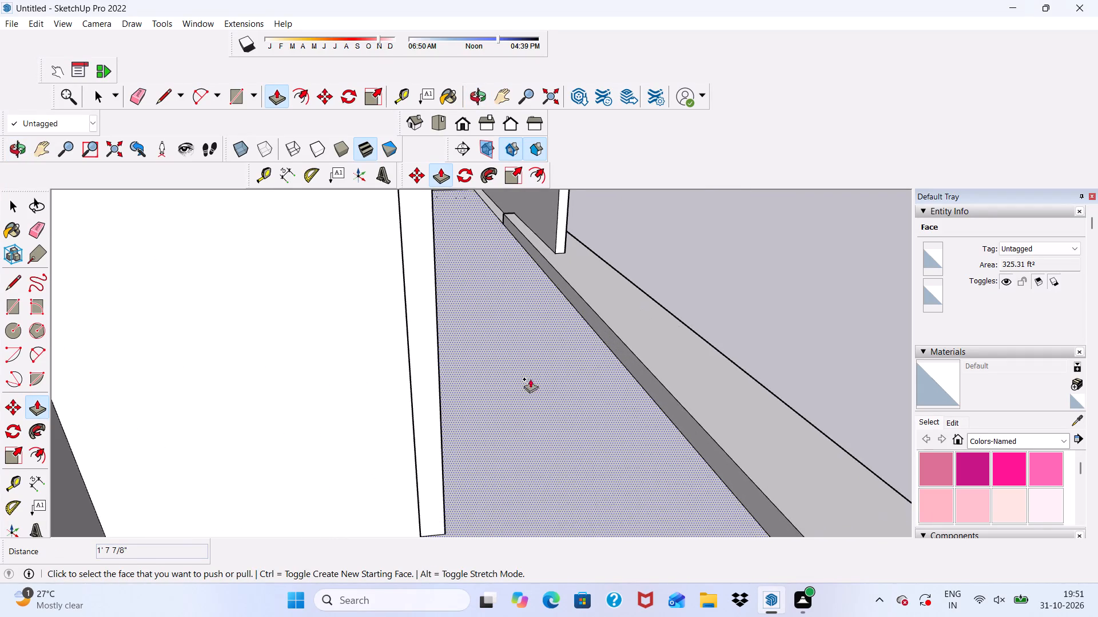
pyautogui.scroll(-4, 459, 338)
pyautogui.moveTo(544, 396); pyautogui.dragTo(467, 387, button='middle')
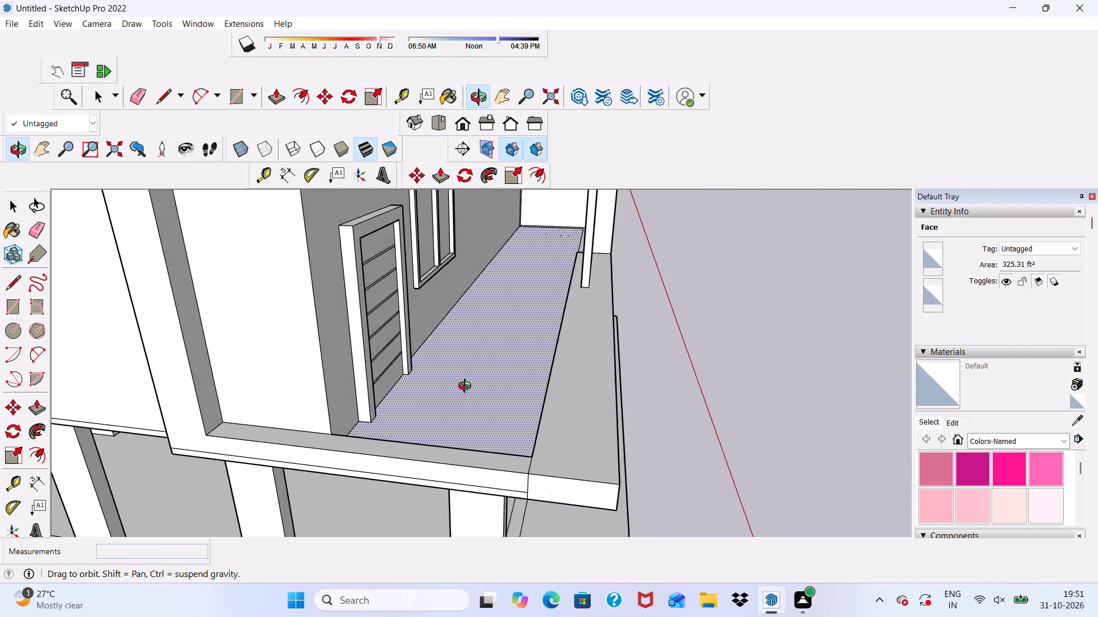
# Push/Pull the lowest balcony's sunken floor face up about 8 1/2", level with the surrounding border.
pyautogui.moveTo(467, 387); pyautogui.dragTo(150, 478, button='middle')
pyautogui.scroll(5, 292, 372)
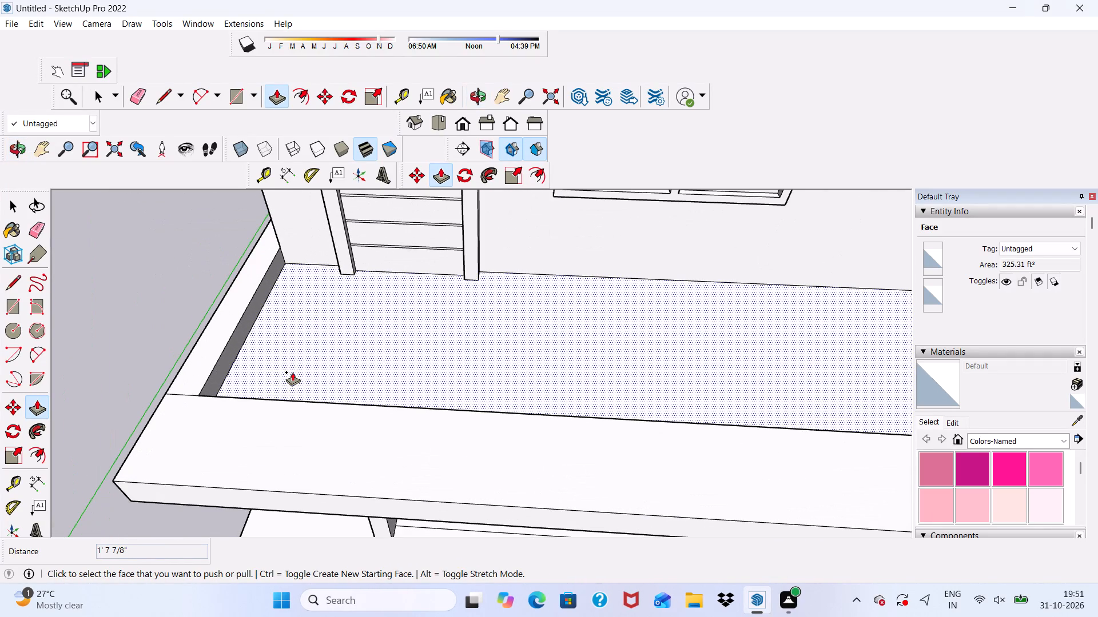
pyautogui.click(292, 372)
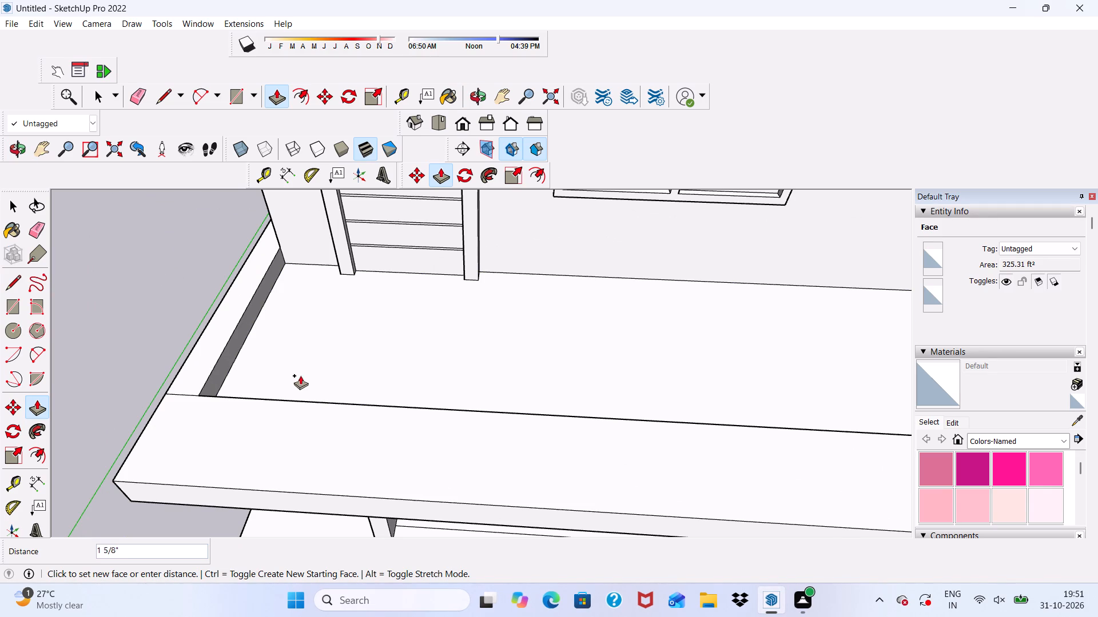
pyautogui.scroll(-6, 301, 402)
pyautogui.moveTo(403, 415); pyautogui.dragTo(389, 361, button='middle')
pyautogui.scroll(3, 353, 366)
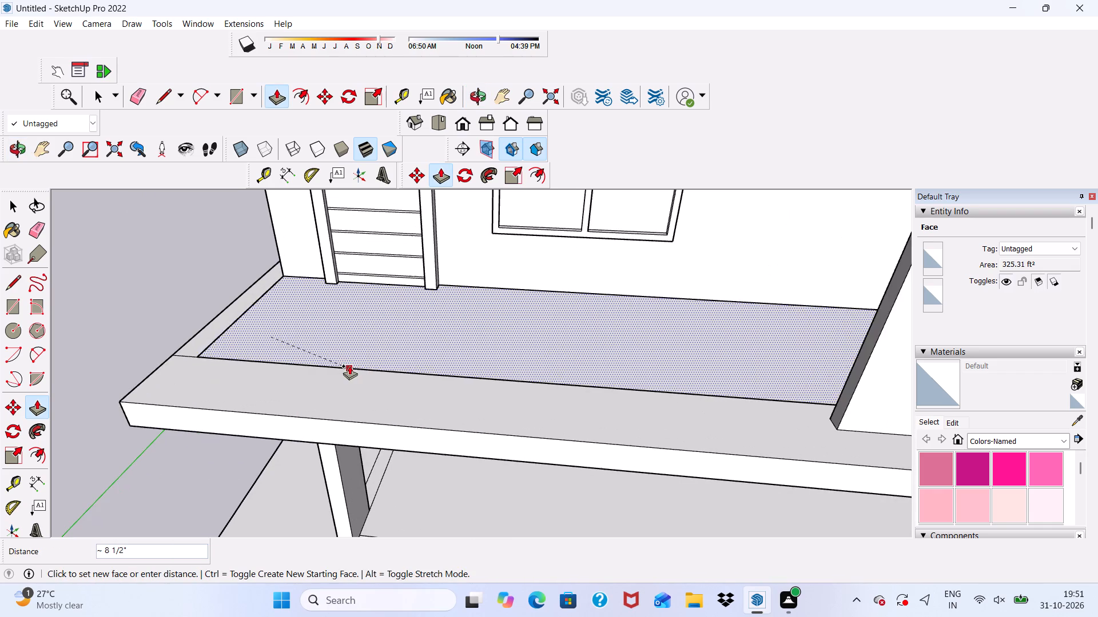
pyautogui.scroll(1, 341, 366)
pyautogui.click(339, 366)
# Push/Pull the remaining recessed strip at the lowest balcony's far end, behind the front wall, flush with the floor.
pyautogui.scroll(-5, 336, 367)
pyautogui.moveTo(333, 394); pyautogui.dragTo(711, 398, button='middle')
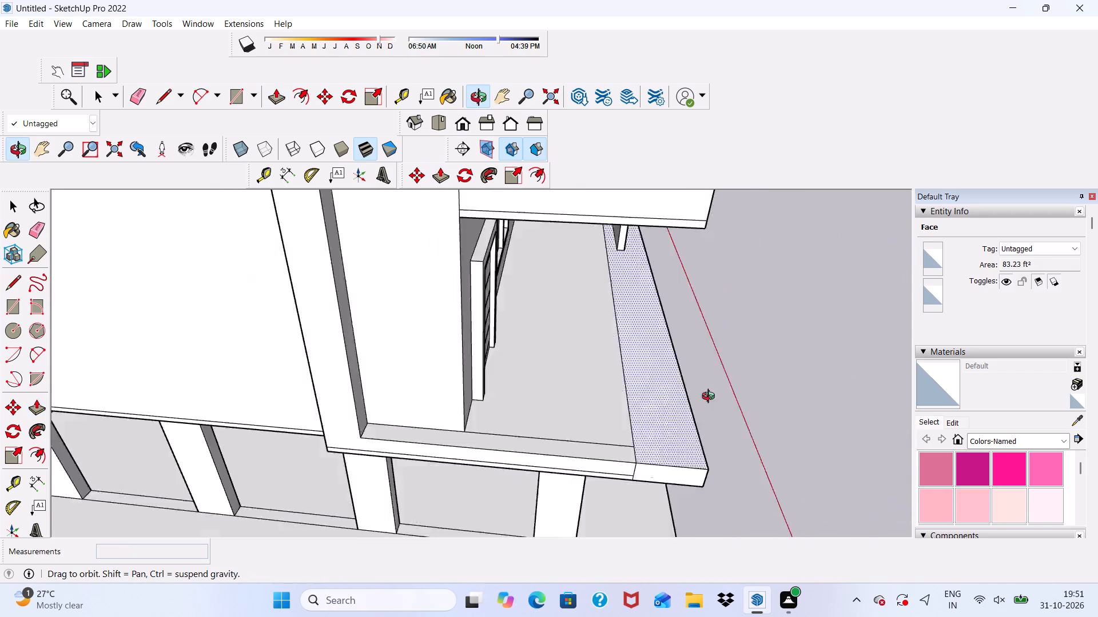
pyautogui.moveTo(711, 398); pyautogui.dragTo(668, 357, button='middle')
pyautogui.scroll(5, 457, 57)
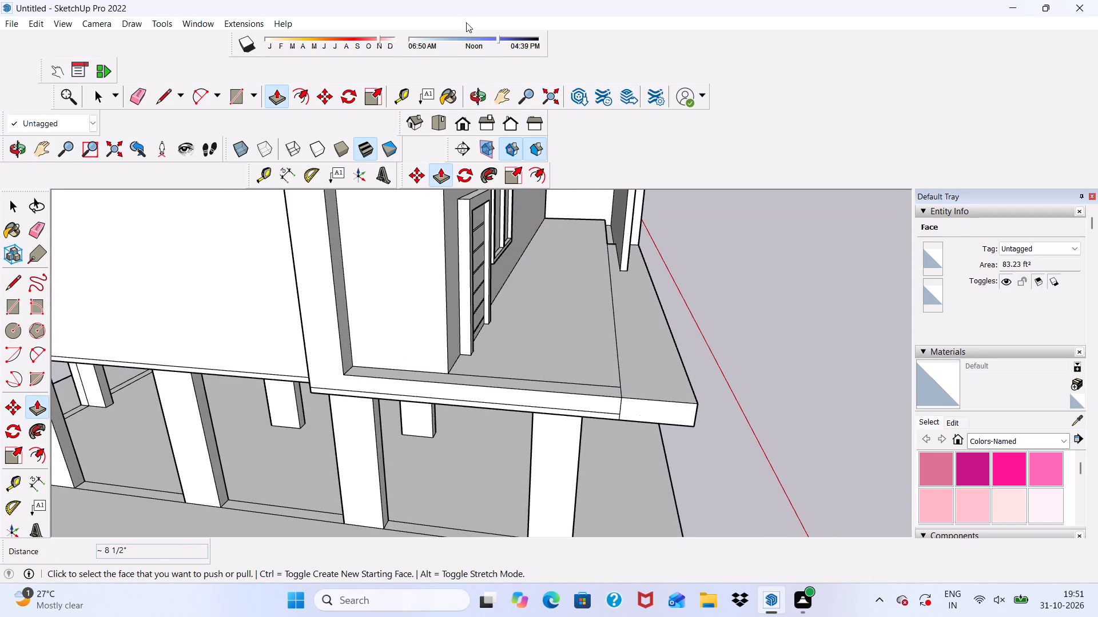
pyautogui.scroll(-2, 478, 38)
pyautogui.scroll(19, 656, 291)
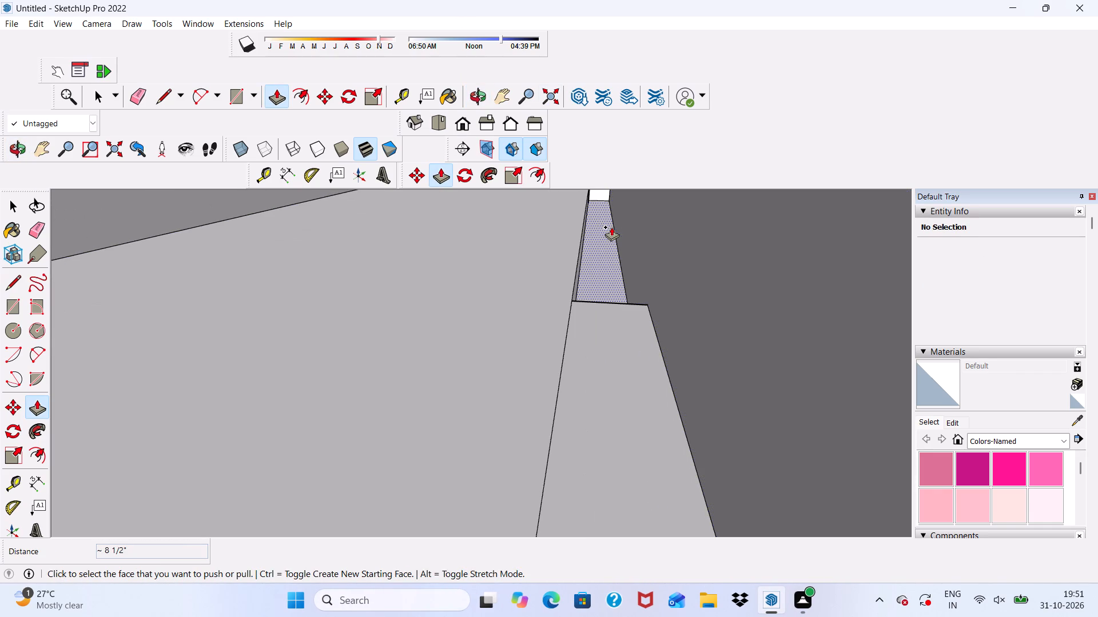
pyautogui.click(604, 230)
pyautogui.click(536, 243)
# Select the lowest balcony's floor face and offset its outline inward by 9".
pyautogui.scroll(-6, 536, 229)
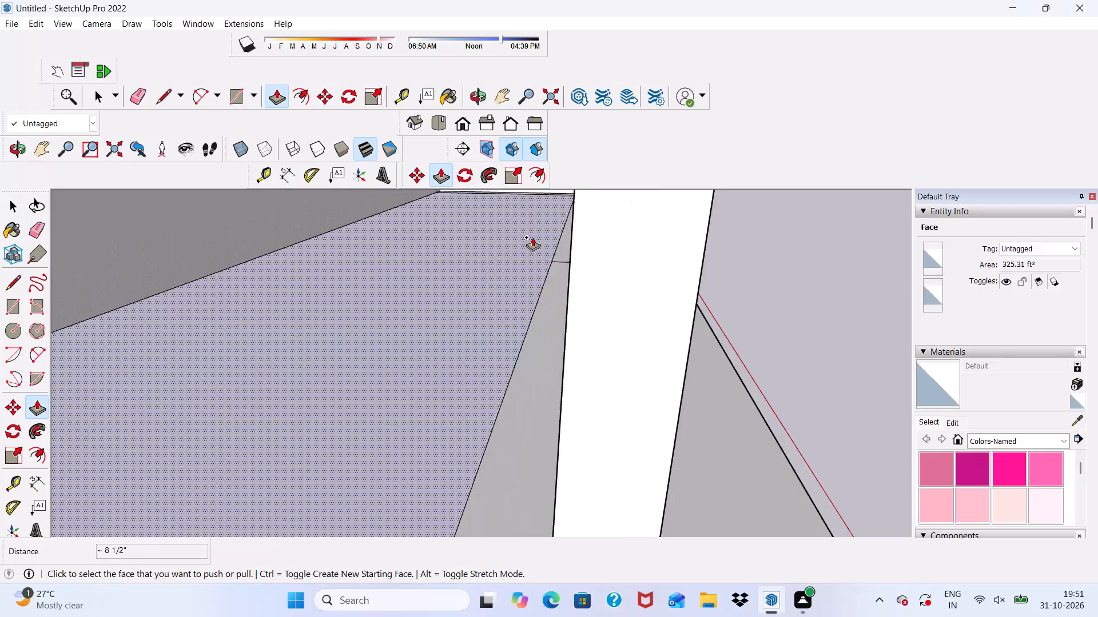
pyautogui.scroll(-10, 532, 239)
pyautogui.moveTo(632, 463); pyautogui.dragTo(571, 471, button='middle')
pyautogui.scroll(-9, 530, 354)
pyautogui.press('space')
pyautogui.moveTo(663, 421); pyautogui.dragTo(598, 458, button='middle')
pyautogui.scroll(5, 380, 472)
pyautogui.click(380, 472)
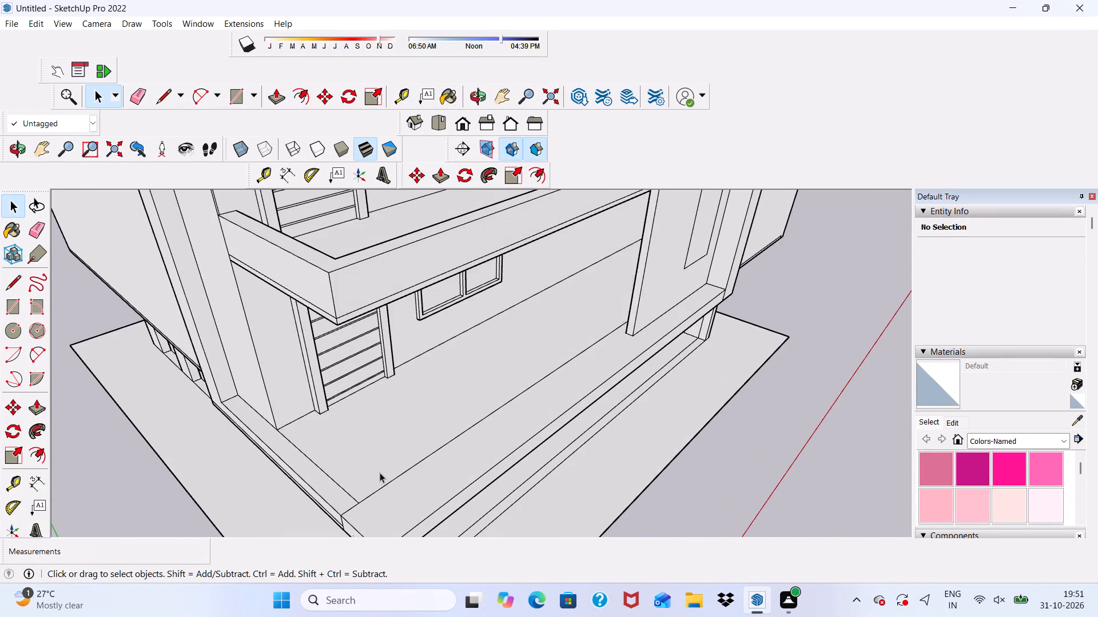
pyautogui.scroll(-3, 289, 398)
pyautogui.moveTo(302, 432); pyautogui.dragTo(306, 338, button='middle')
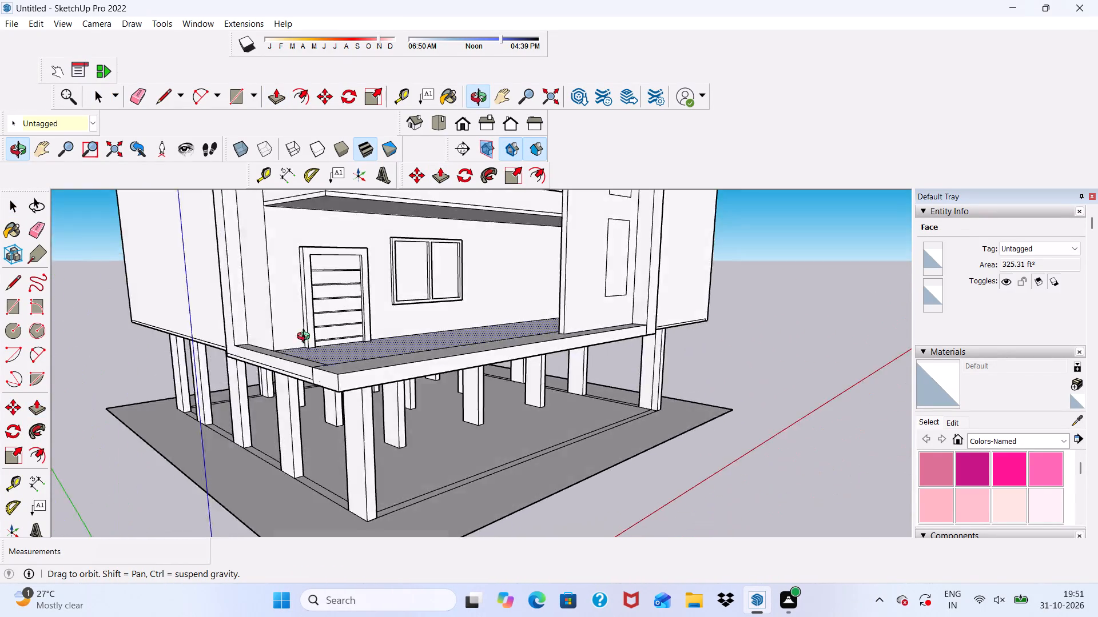
pyautogui.moveTo(306, 338); pyautogui.dragTo(374, 341, button='middle')
pyautogui.scroll(9, 374, 374)
pyautogui.scroll(-1, 377, 389)
pyautogui.moveTo(379, 391); pyautogui.dragTo(346, 420, button='middle')
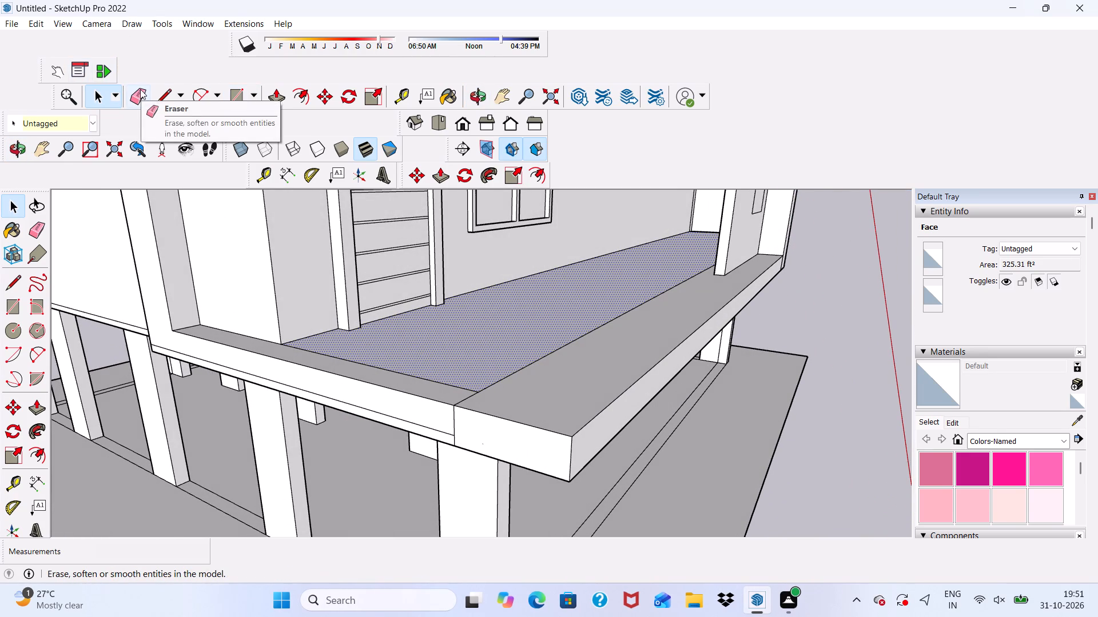
pyautogui.click(302, 95)
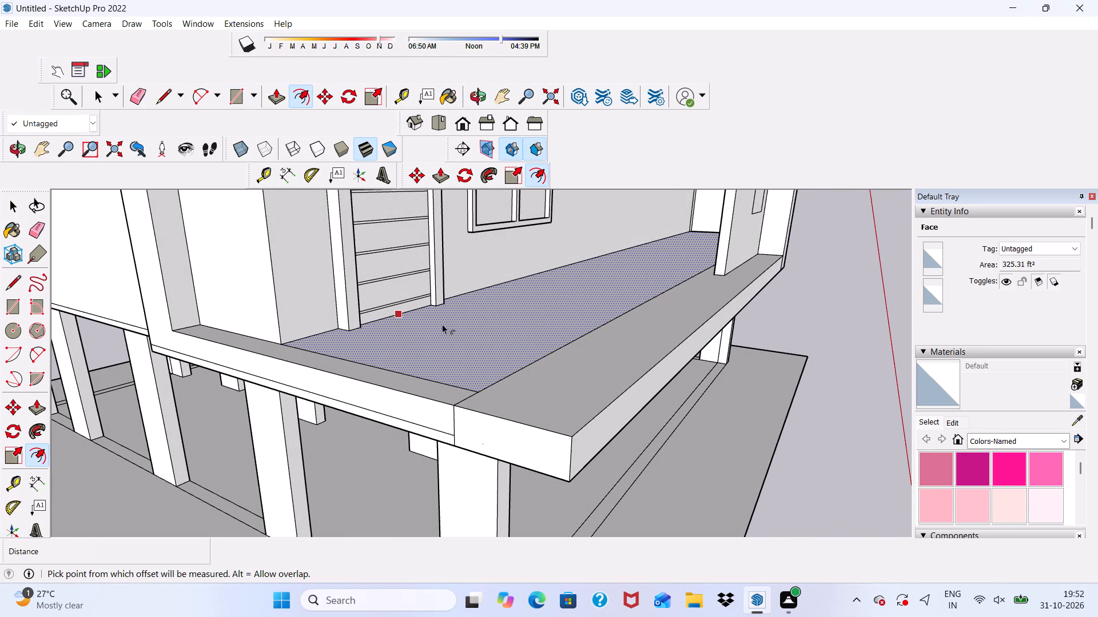
pyautogui.click(330, 333)
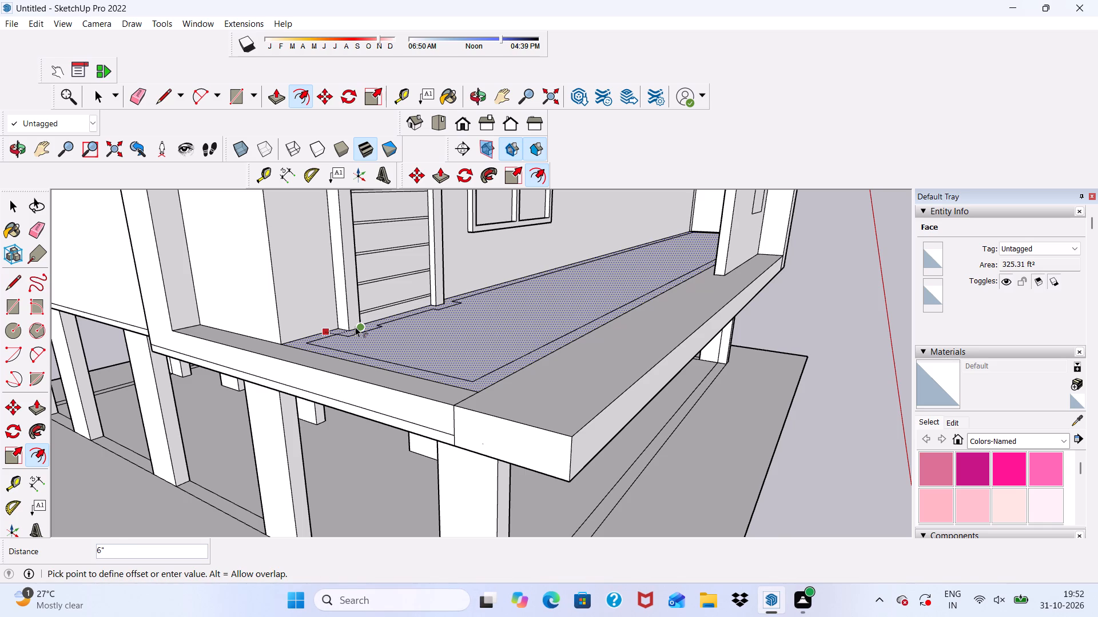
pyautogui.write('9"')
pyautogui.press('Return')
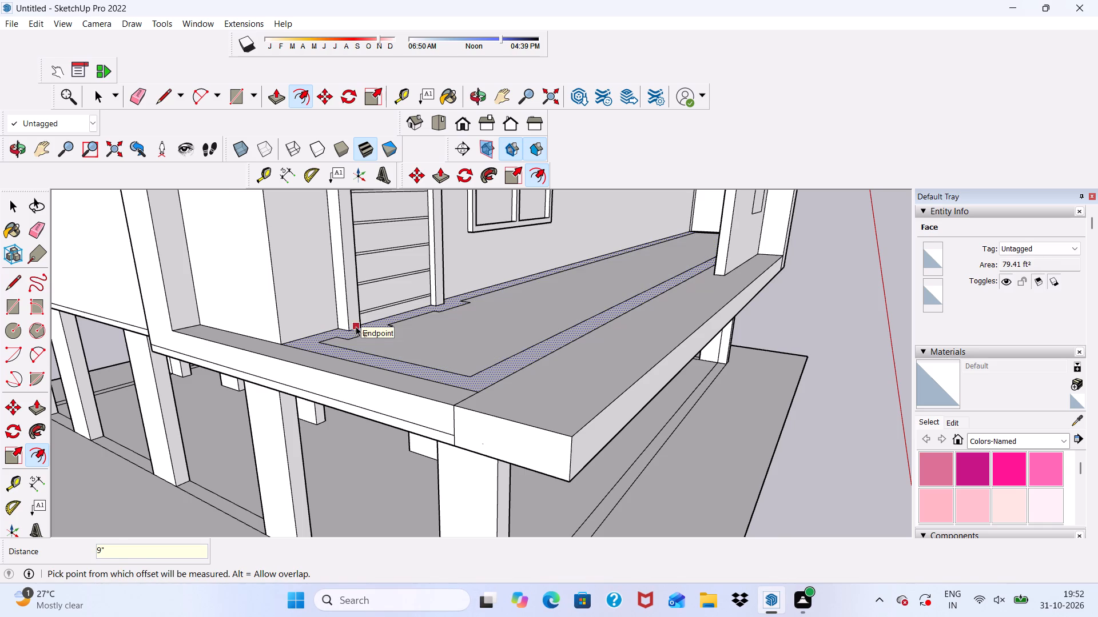
# Draw a line from the offset outline's inner corner beside the door to the back wall.
pyautogui.scroll(-6, 359, 319)
pyautogui.moveTo(359, 370); pyautogui.dragTo(245, 447, button='middle')
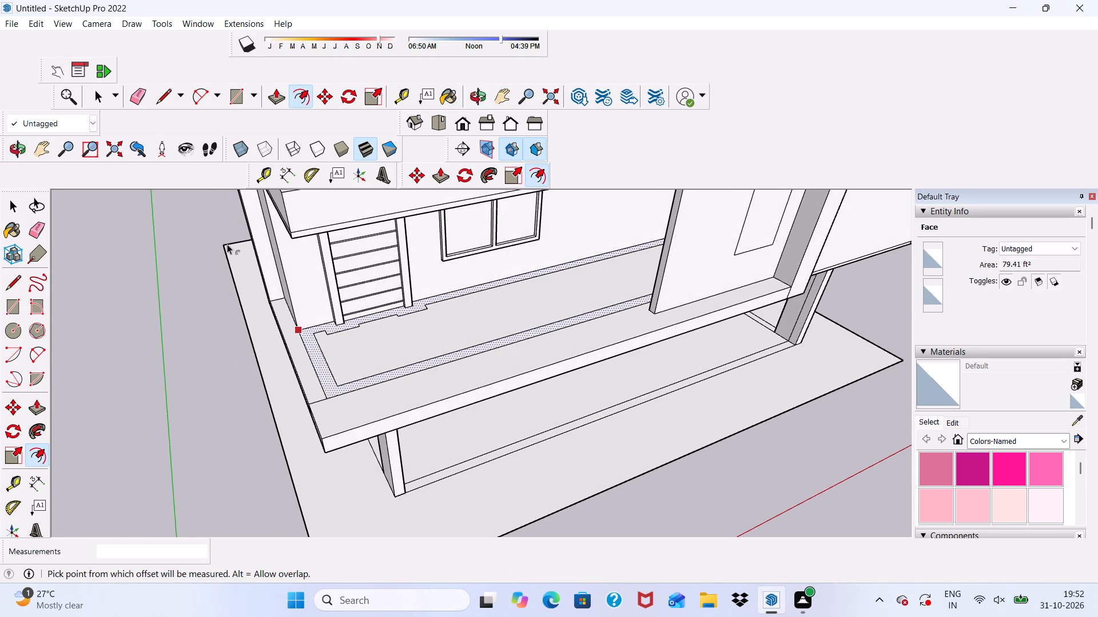
pyautogui.click(159, 99)
pyautogui.scroll(6, 293, 380)
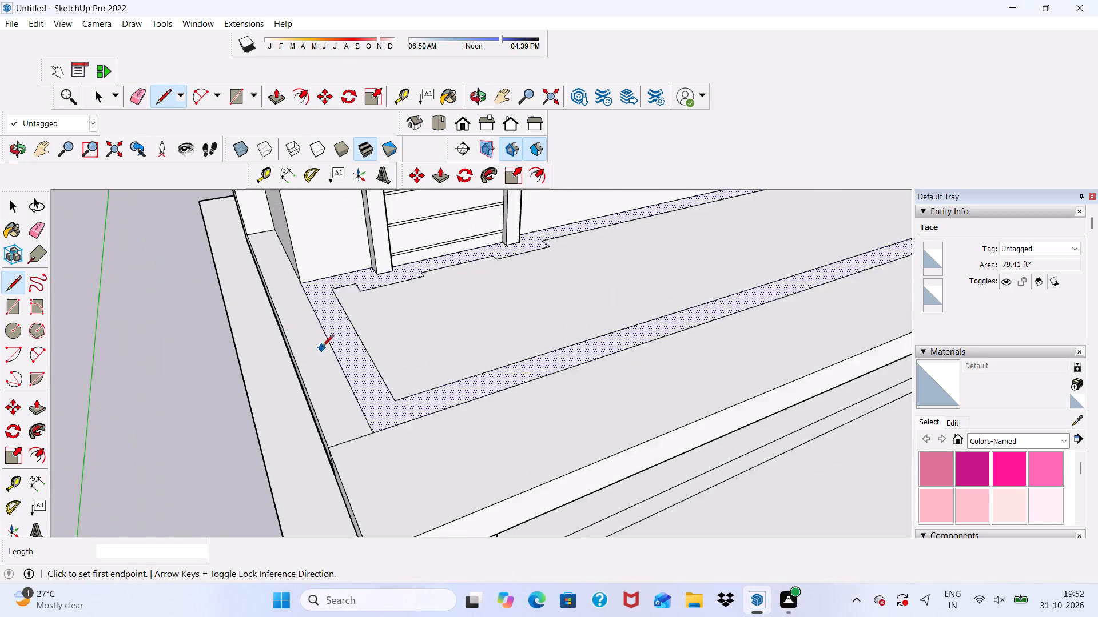
pyautogui.scroll(9, 322, 347)
pyautogui.click(331, 278)
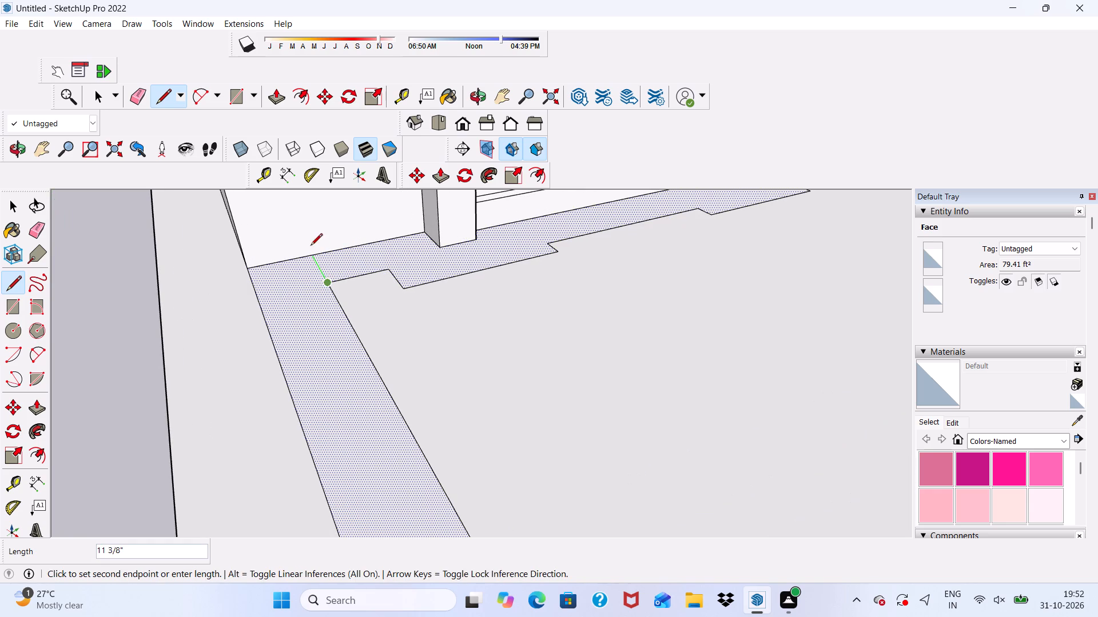
pyautogui.click(309, 254)
# Examine the lowest balcony's offset outline from the front, above and towards its far end.
pyautogui.scroll(-20, 301, 254)
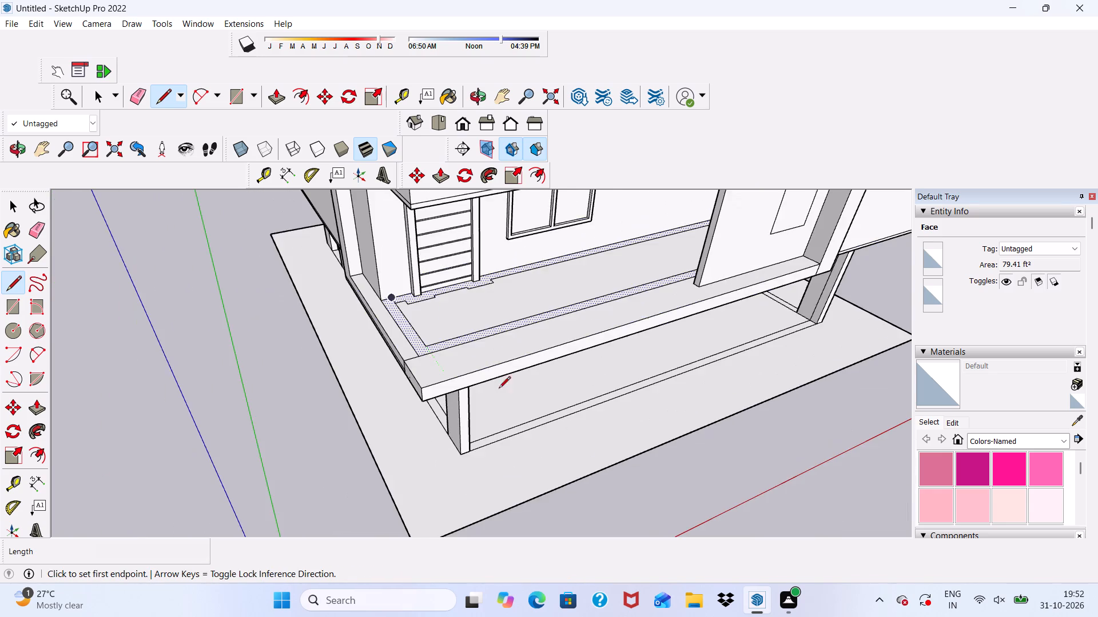
pyautogui.moveTo(524, 391); pyautogui.dragTo(472, 268, button='middle')
pyautogui.scroll(1, 472, 267)
pyautogui.scroll(-12, 455, 278)
pyautogui.scroll(5, 470, 281)
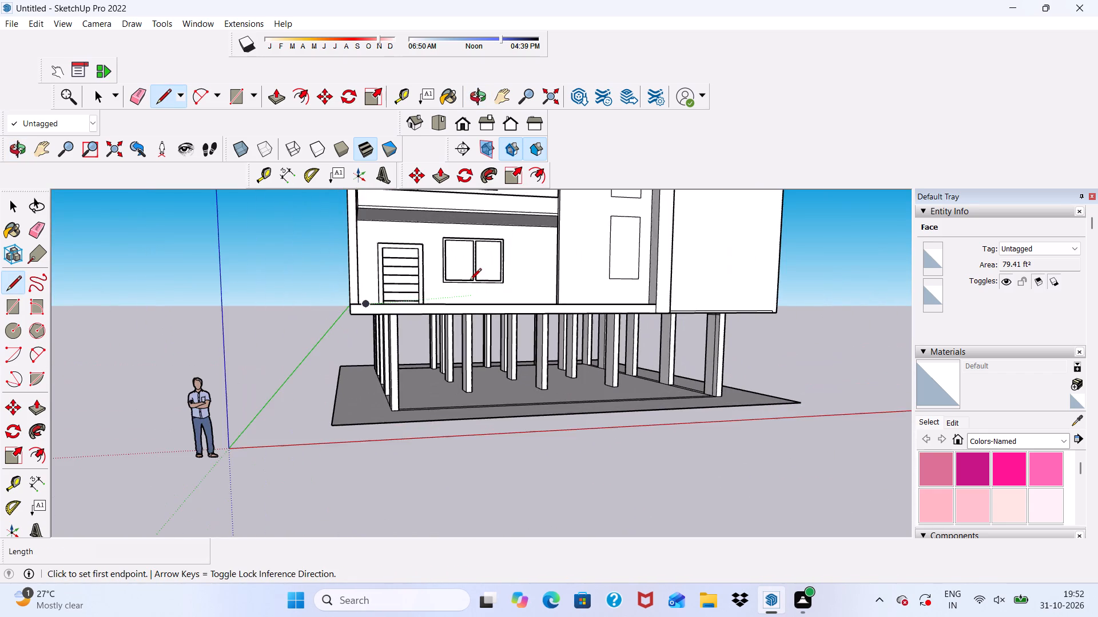
pyautogui.moveTo(470, 281); pyautogui.dragTo(467, 416, button='middle')
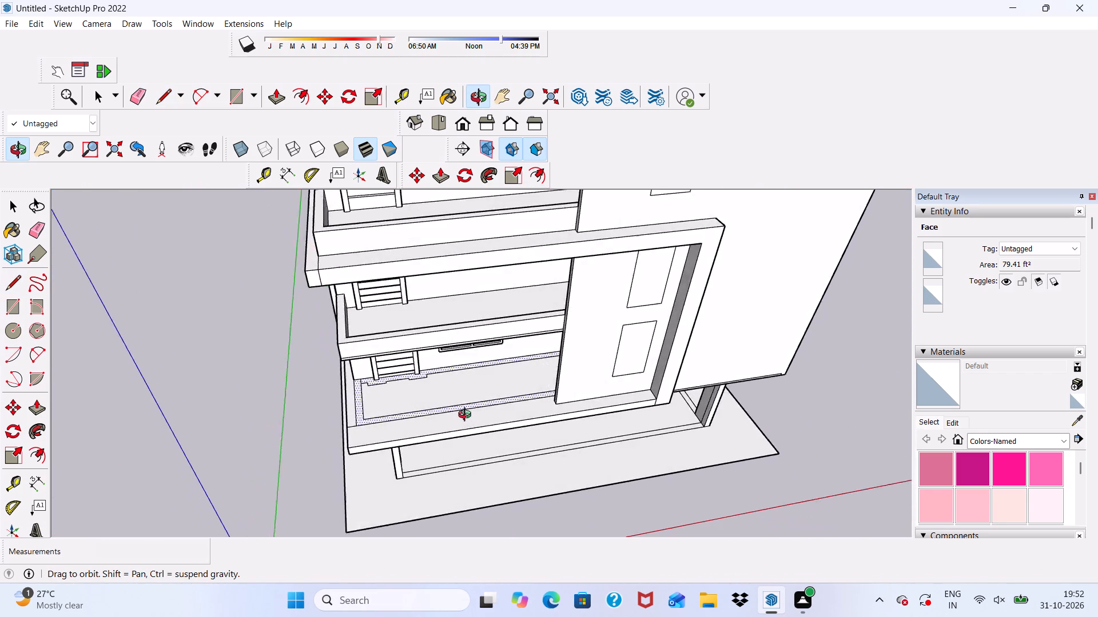
pyautogui.moveTo(467, 416); pyautogui.dragTo(567, 425, button='middle')
pyautogui.scroll(5, 583, 375)
pyautogui.scroll(-1, 449, 391)
pyautogui.scroll(4, 364, 412)
pyautogui.scroll(-5, 422, 358)
pyautogui.scroll(5, 604, 390)
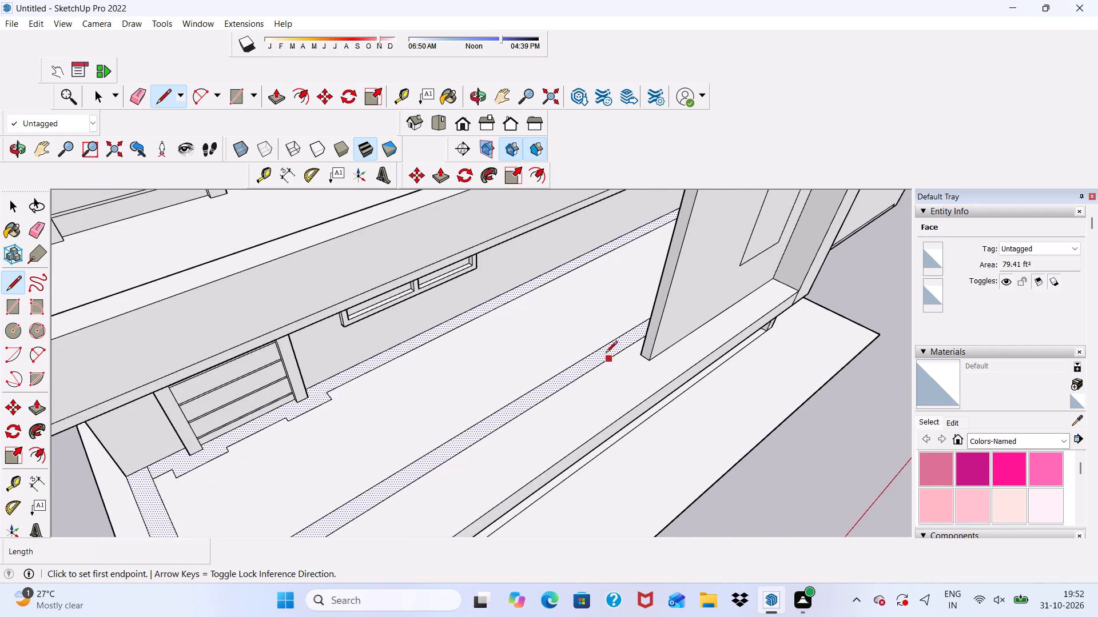
pyautogui.moveTo(606, 354); pyautogui.dragTo(670, 299, button='middle')
pyautogui.scroll(10, 585, 267)
pyautogui.scroll(-4, 584, 260)
pyautogui.moveTo(624, 290); pyautogui.dragTo(655, 294, button='middle')
pyautogui.scroll(1, 711, 211)
pyautogui.scroll(-9, 696, 266)
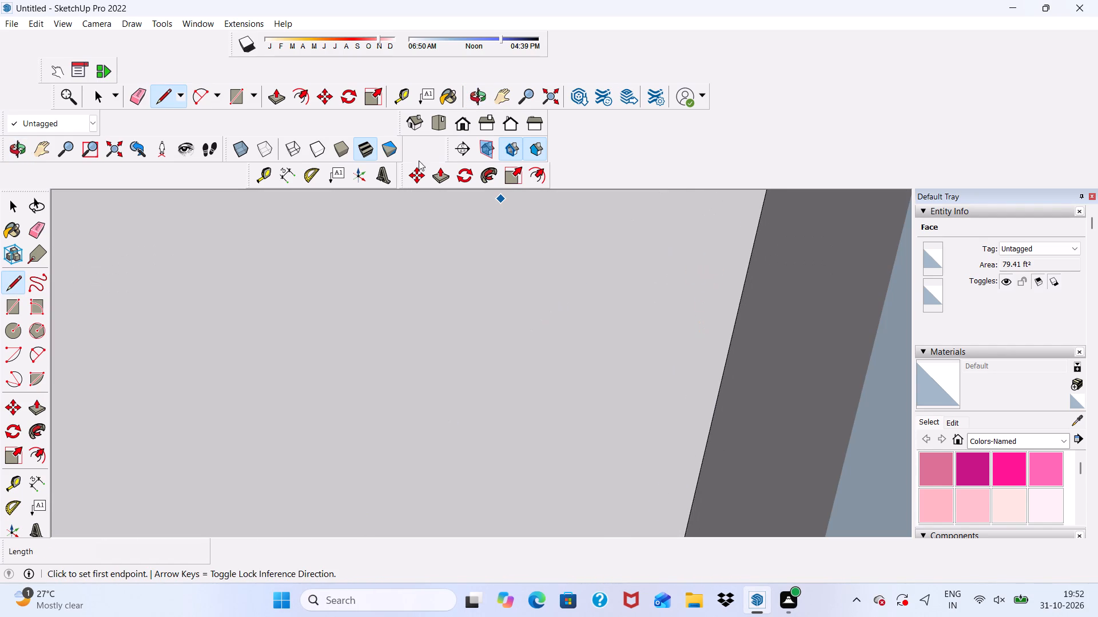
# Draw a short line from the offset outline's inner front corner to its outer edge at the lowest balcony's far end.
pyautogui.click(460, 126)
pyautogui.scroll(-6, 495, 327)
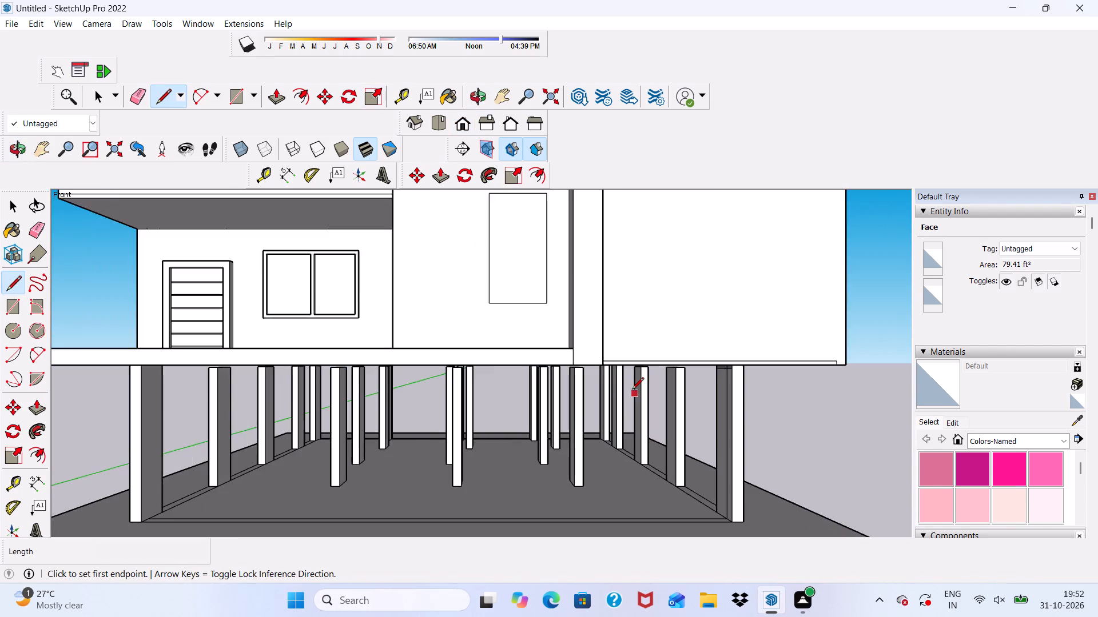
pyautogui.scroll(-4, 632, 390)
pyautogui.moveTo(659, 447); pyautogui.dragTo(635, 519, button='middle')
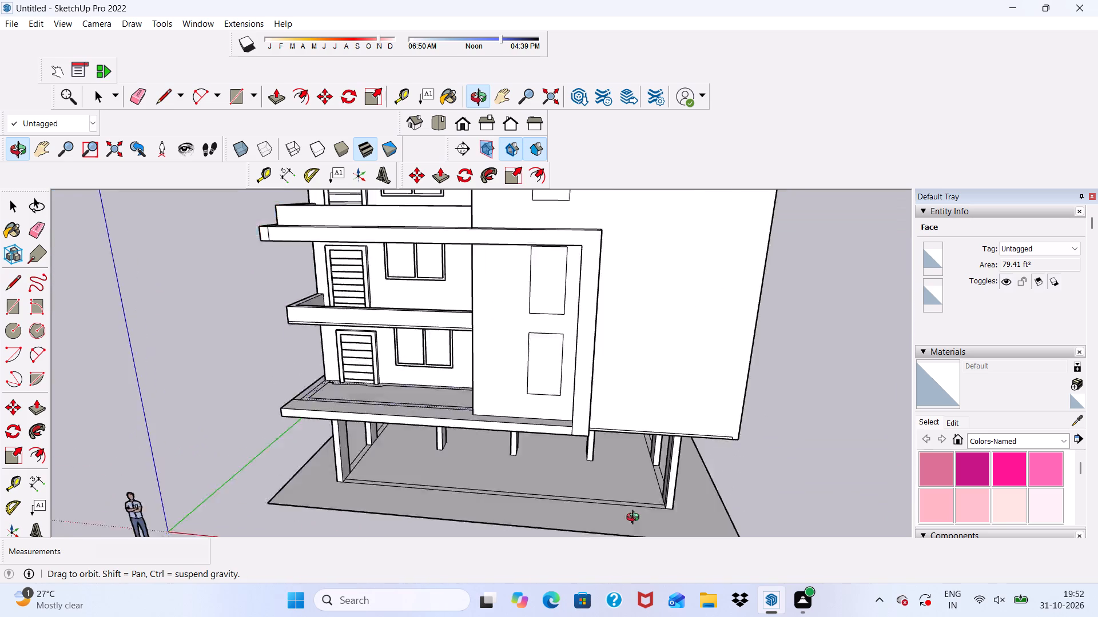
pyautogui.moveTo(635, 519); pyautogui.dragTo(813, 535, button='middle')
pyautogui.scroll(10, 450, 353)
pyautogui.scroll(-5, 467, 328)
pyautogui.scroll(4, 530, 448)
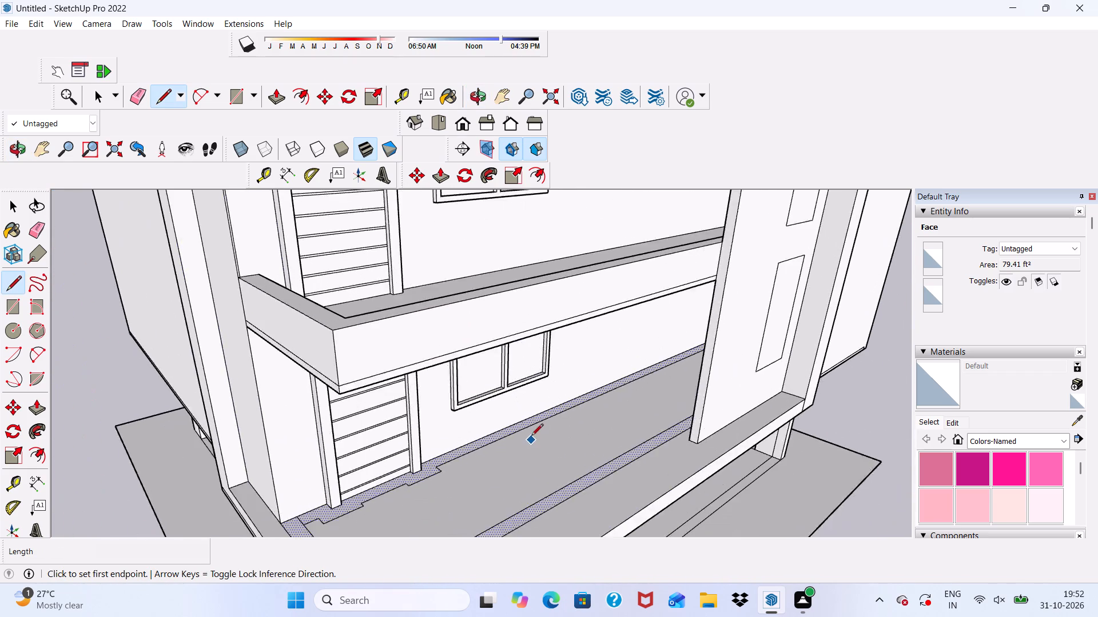
pyautogui.scroll(-1, 534, 438)
pyautogui.moveTo(535, 439); pyautogui.dragTo(650, 416, button='middle')
pyautogui.scroll(4, 664, 359)
pyautogui.scroll(3, 697, 306)
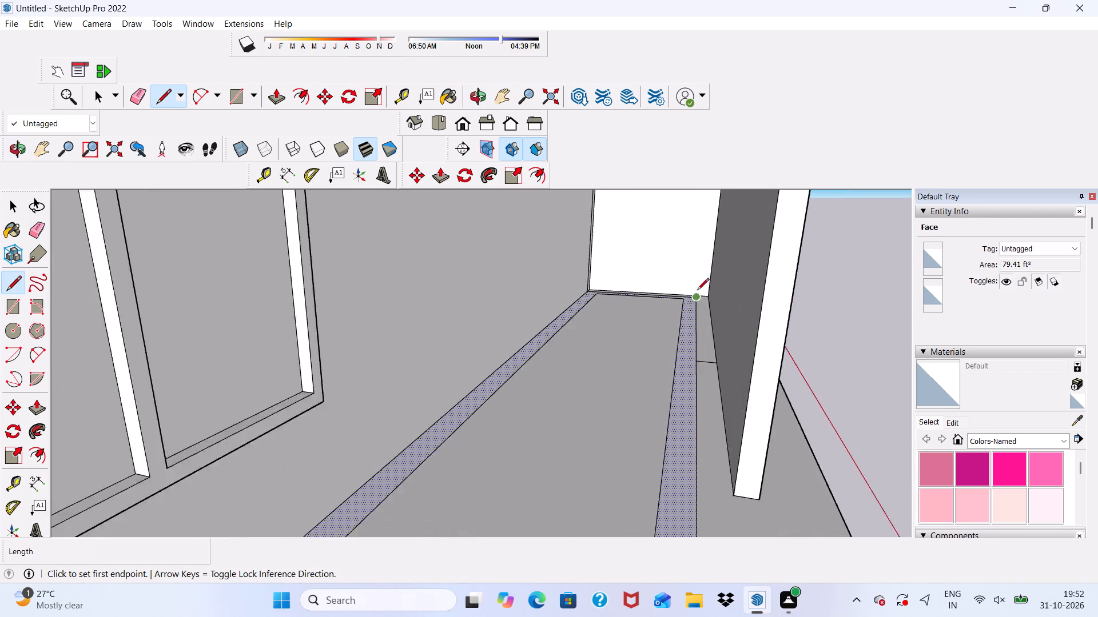
pyautogui.scroll(17, 697, 291)
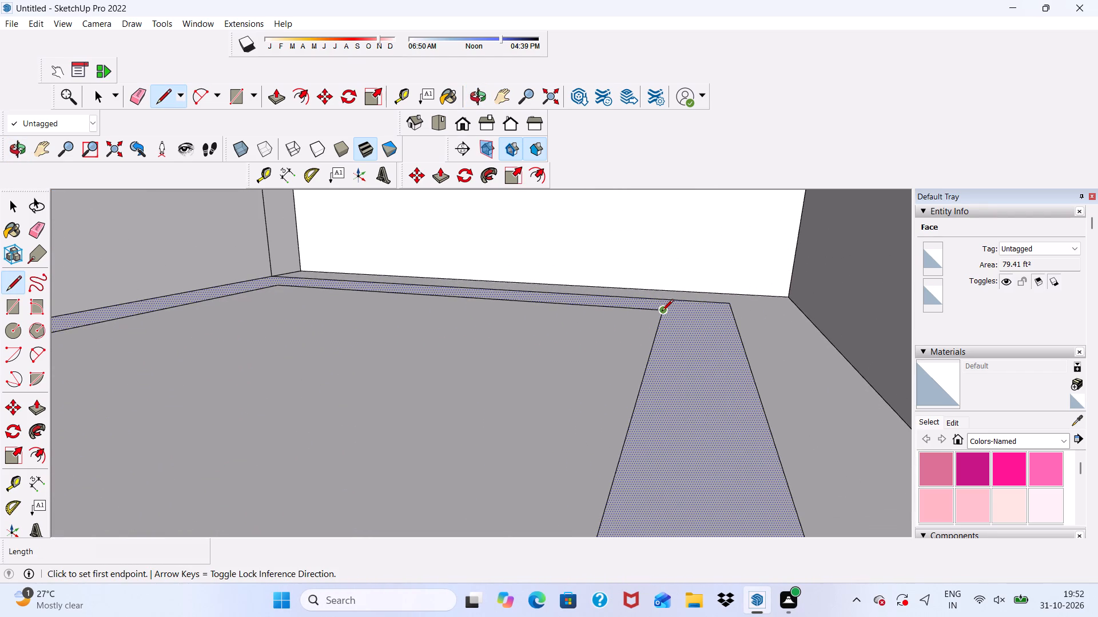
pyautogui.click(662, 312)
pyautogui.click(664, 296)
pyautogui.scroll(-5, 619, 294)
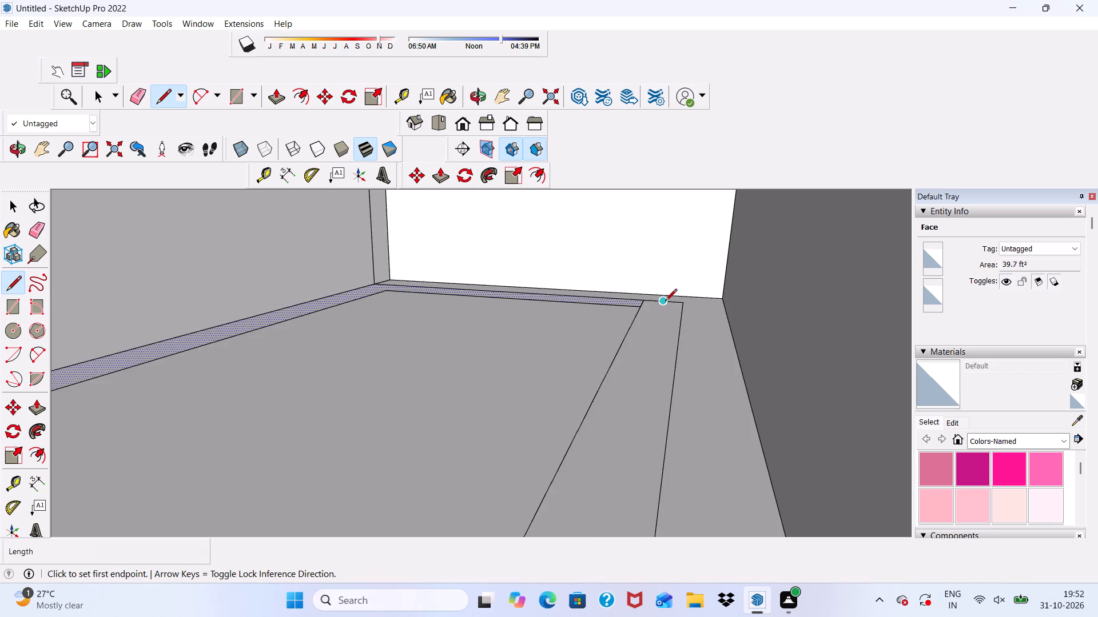
pyautogui.scroll(-5, 665, 302)
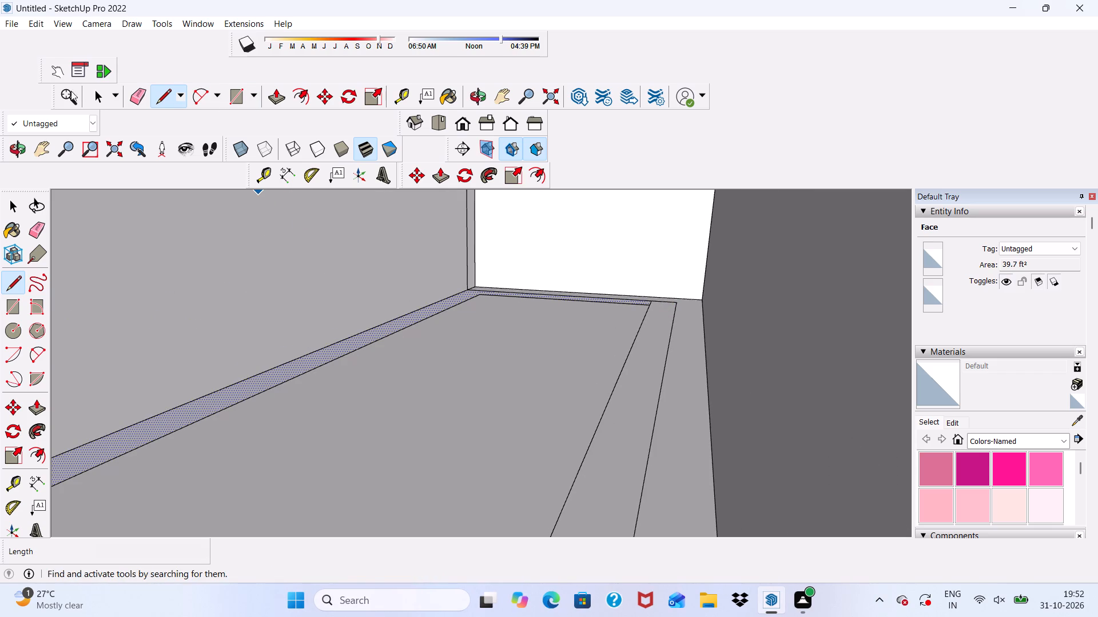
# Erase the surplus outline edges along the lowest balcony's far end wall and the offset line along its back wall.
pyautogui.click(136, 95)
pyautogui.scroll(3, 620, 333)
pyautogui.scroll(2, 589, 281)
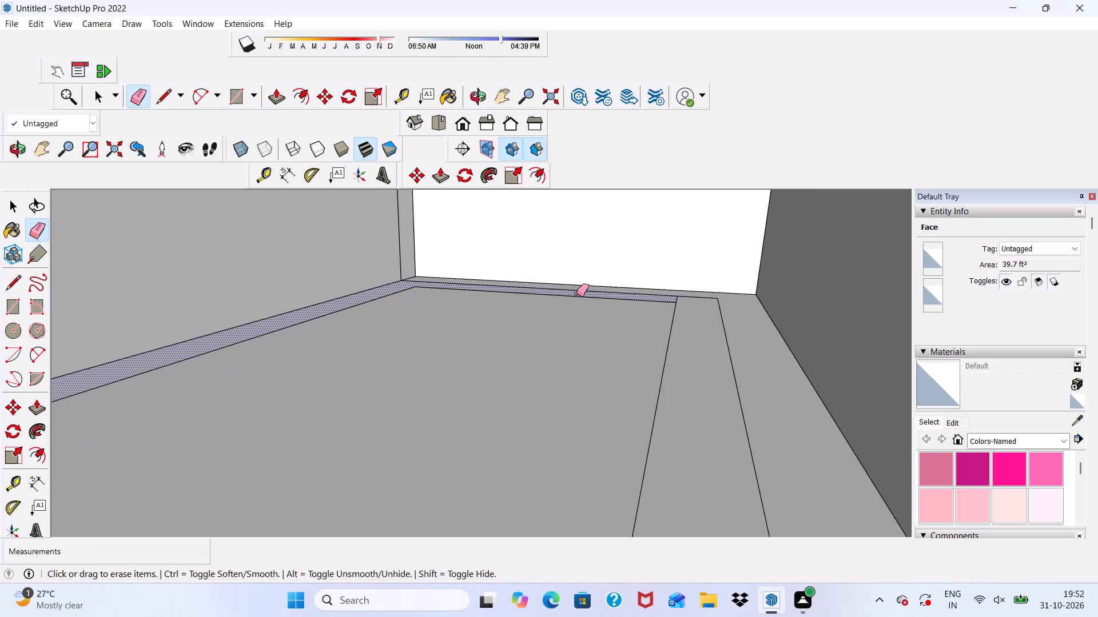
pyautogui.moveTo(572, 289); pyautogui.dragTo(571, 298)
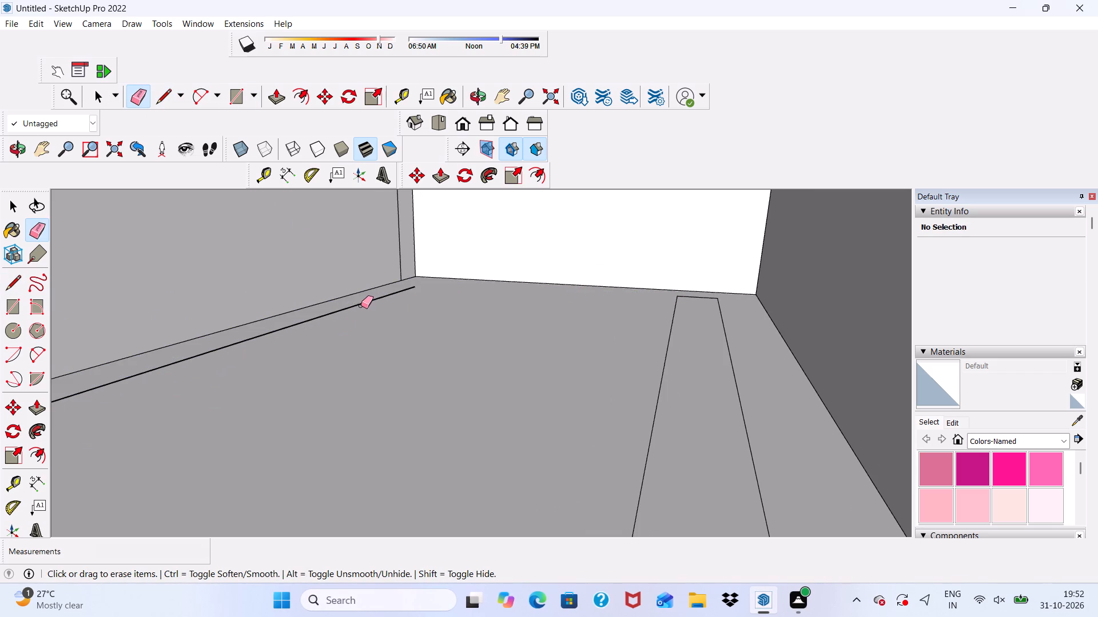
pyautogui.click(361, 306)
pyautogui.scroll(-17, 377, 288)
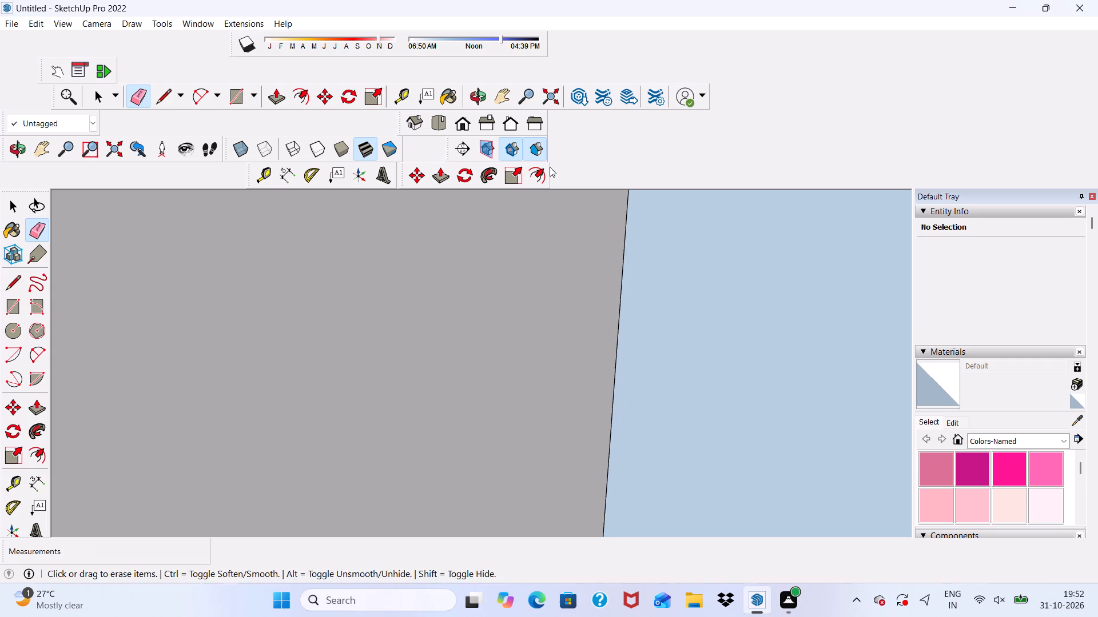
# Erase the stray long line and short vertical stub at the bottom of the projecting front wall.
pyautogui.click(458, 118)
pyautogui.scroll(-16, 488, 211)
pyautogui.scroll(9, 514, 344)
pyautogui.click(463, 334)
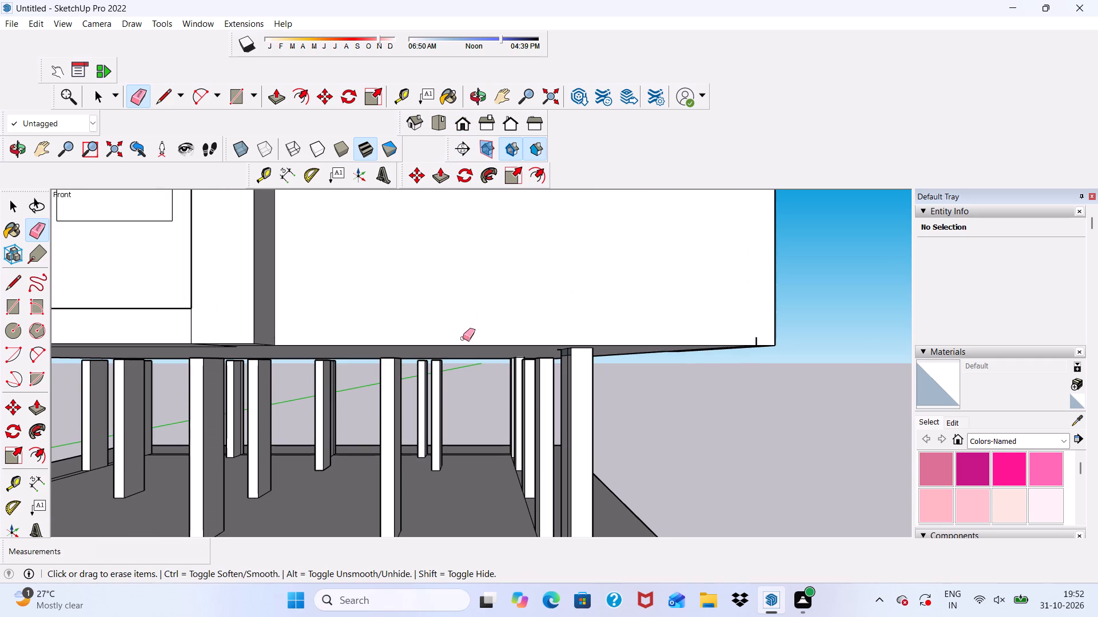
pyautogui.scroll(3, 956, 315)
pyautogui.click(717, 356)
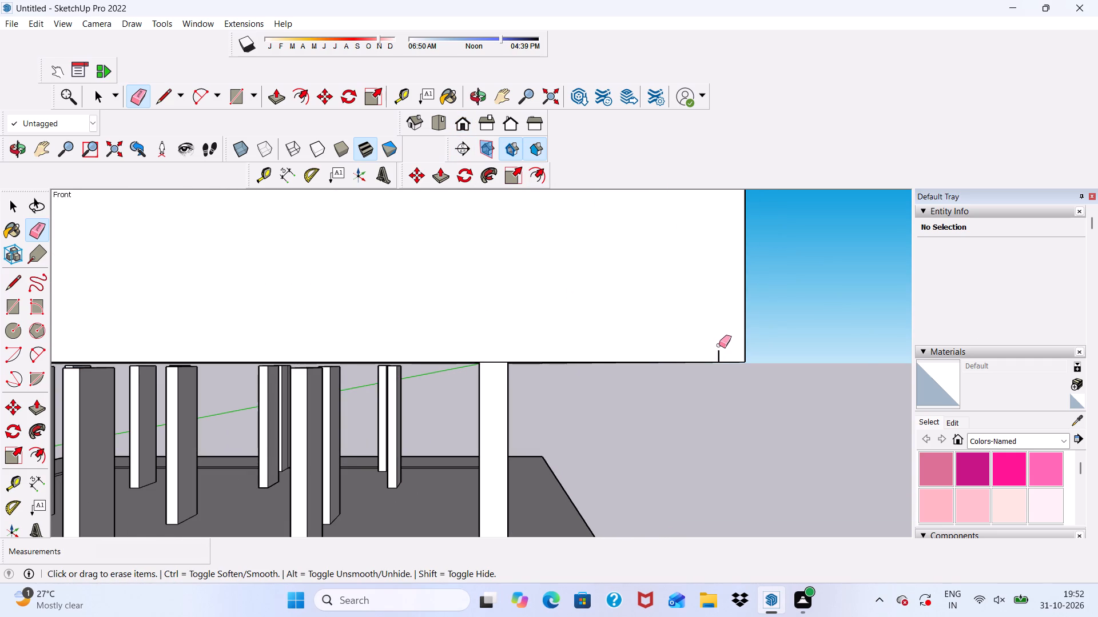
pyautogui.moveTo(721, 346); pyautogui.dragTo(717, 351)
pyautogui.scroll(-5, 717, 334)
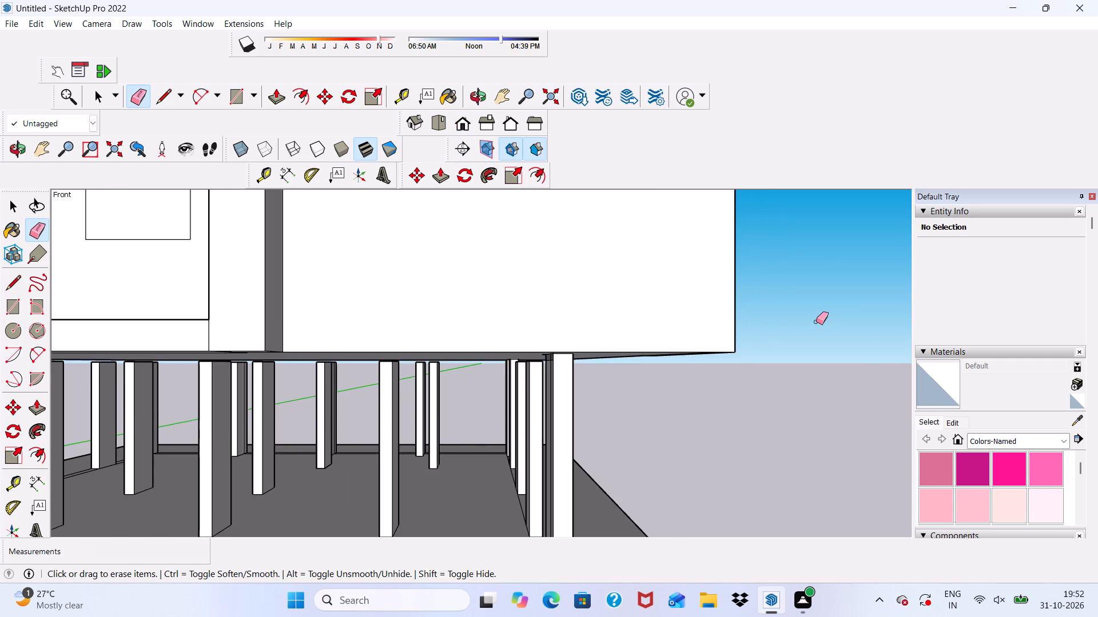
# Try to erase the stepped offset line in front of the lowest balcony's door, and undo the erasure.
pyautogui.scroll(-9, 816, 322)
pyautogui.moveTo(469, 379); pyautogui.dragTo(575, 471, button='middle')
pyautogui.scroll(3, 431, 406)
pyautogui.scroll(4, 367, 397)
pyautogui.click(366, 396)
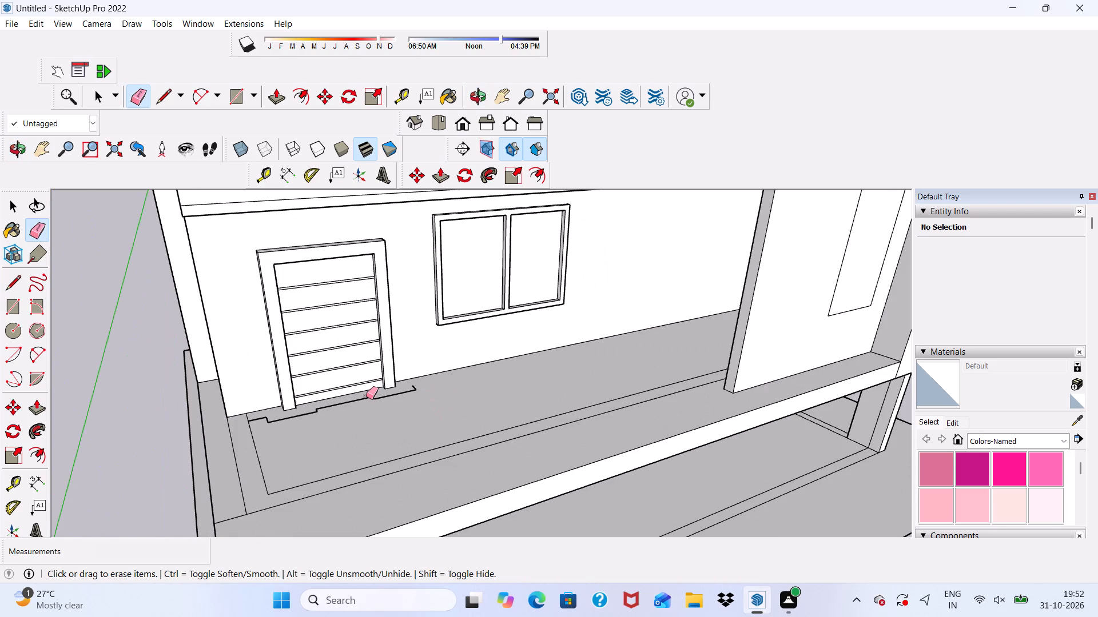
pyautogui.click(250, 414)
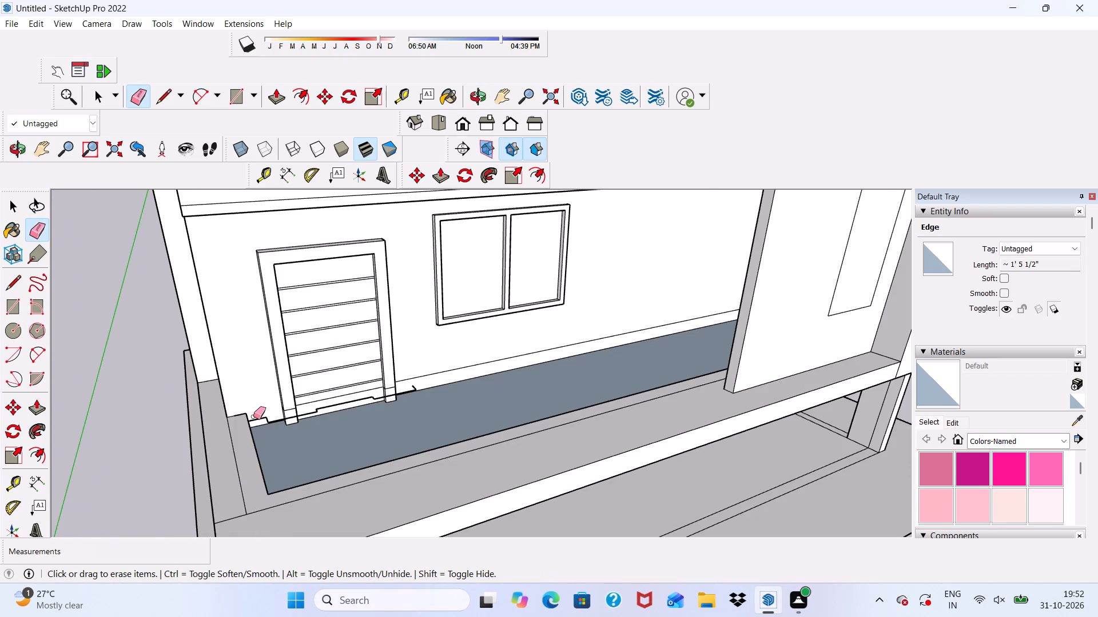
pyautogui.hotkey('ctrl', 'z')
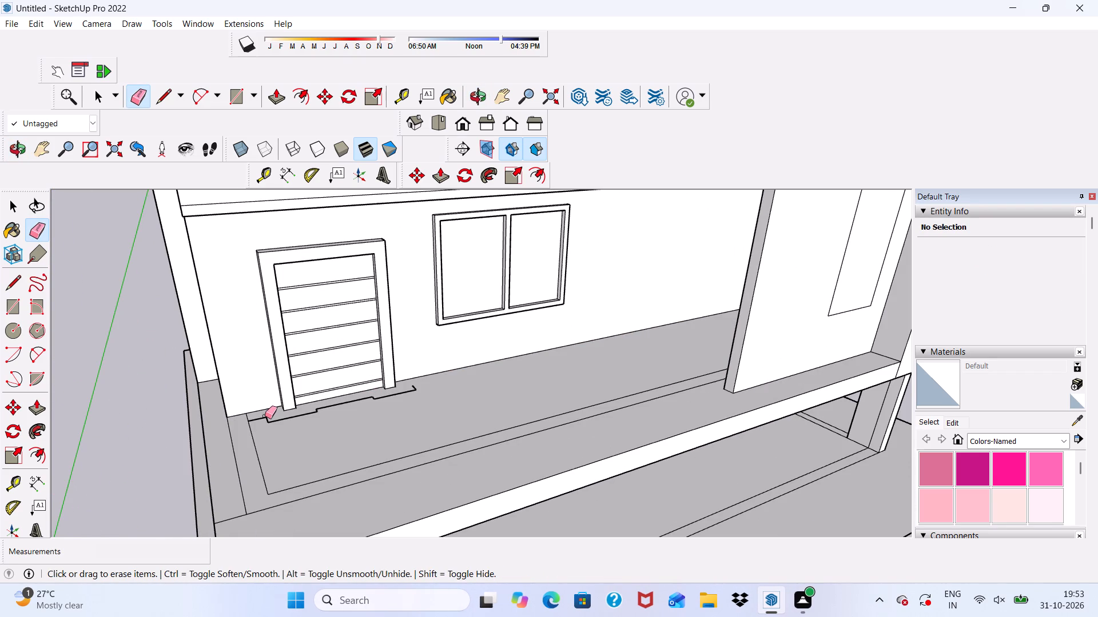
# Erase all segments of the stepped offset line in front of the lowest balcony's door.
pyautogui.scroll(10, 289, 376)
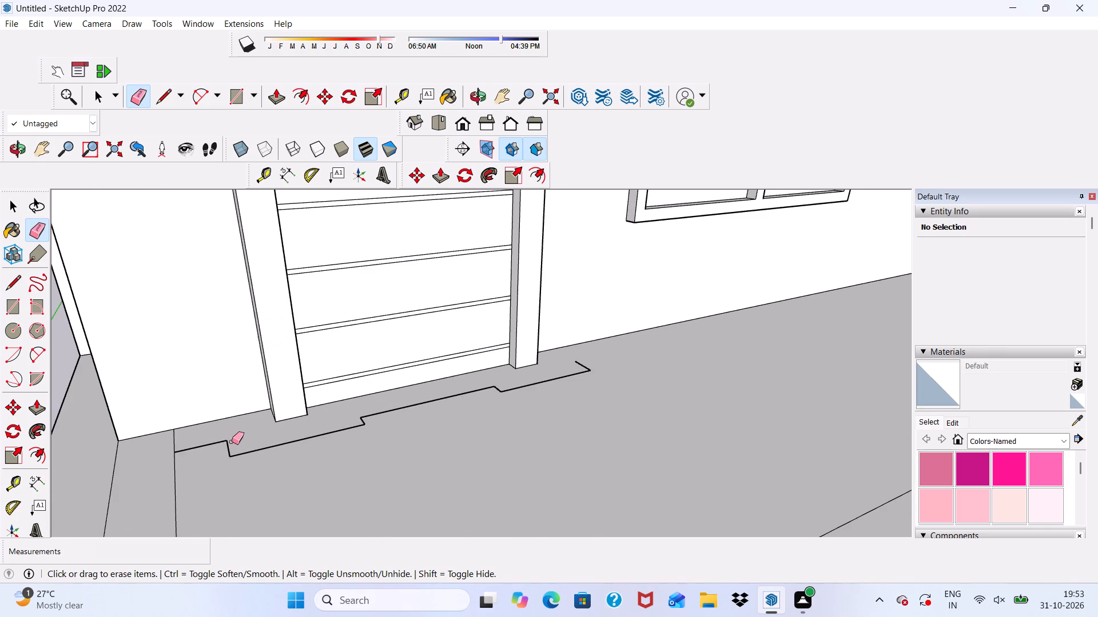
pyautogui.moveTo(209, 440); pyautogui.dragTo(223, 467)
pyautogui.doubleClick(229, 448)
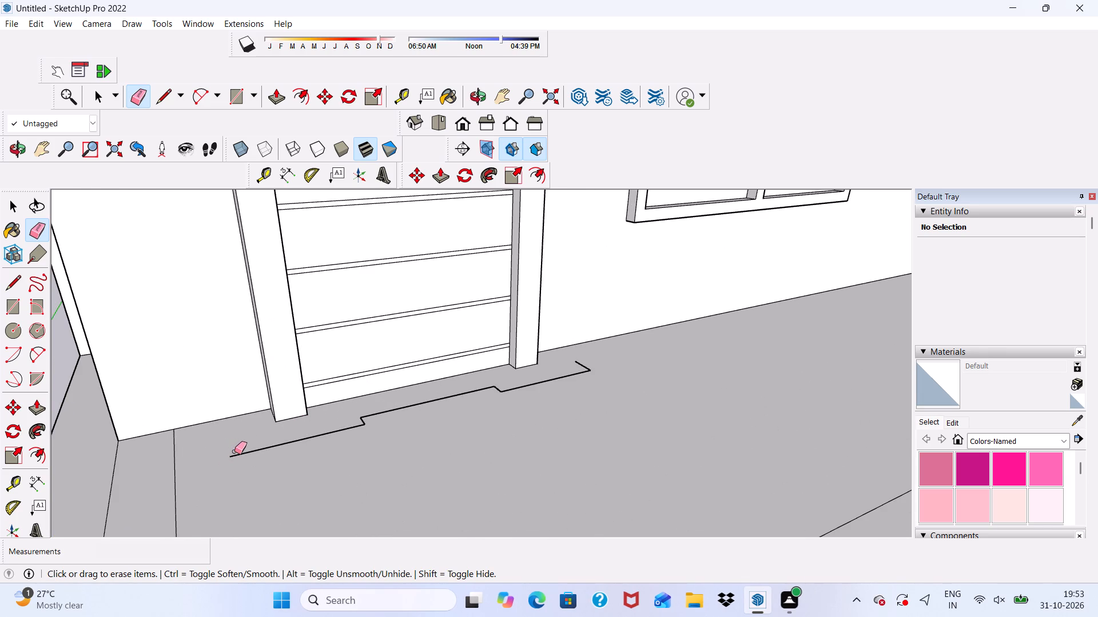
pyautogui.click(237, 454)
pyautogui.doubleClick(362, 426)
pyautogui.moveTo(371, 409); pyautogui.dragTo(563, 380)
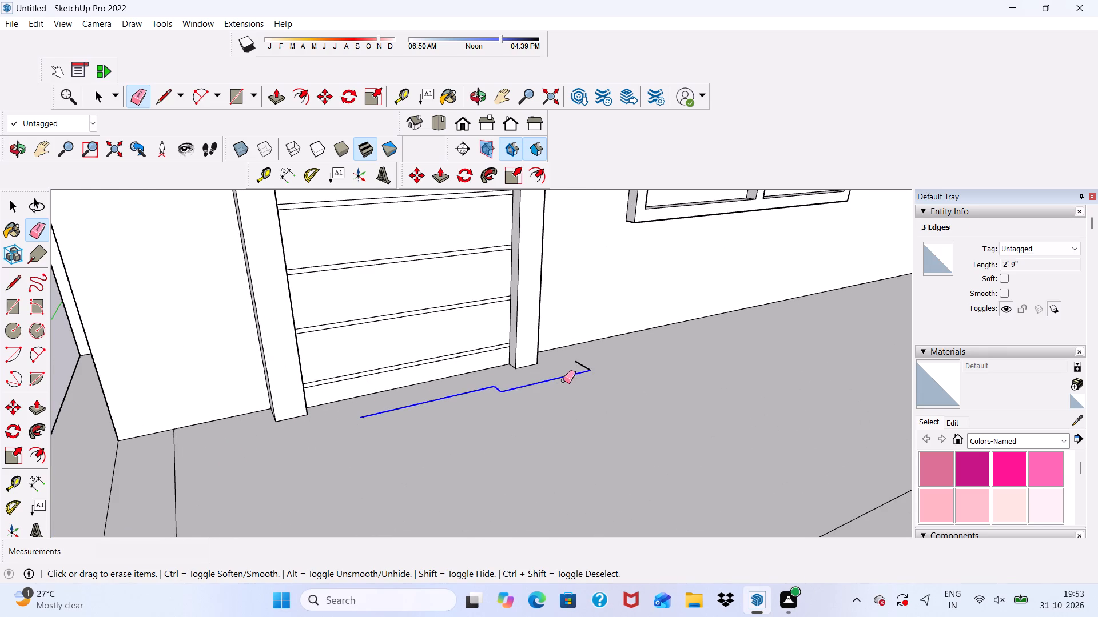
pyautogui.moveTo(563, 380); pyautogui.dragTo(582, 364)
pyautogui.scroll(-5, 579, 362)
pyautogui.scroll(-3, 533, 322)
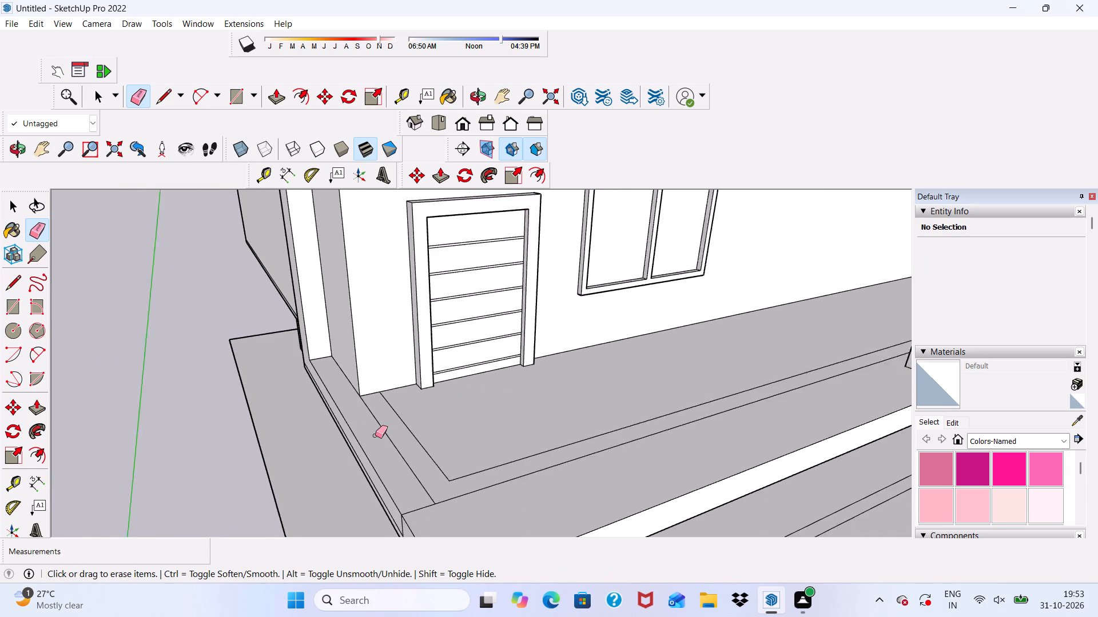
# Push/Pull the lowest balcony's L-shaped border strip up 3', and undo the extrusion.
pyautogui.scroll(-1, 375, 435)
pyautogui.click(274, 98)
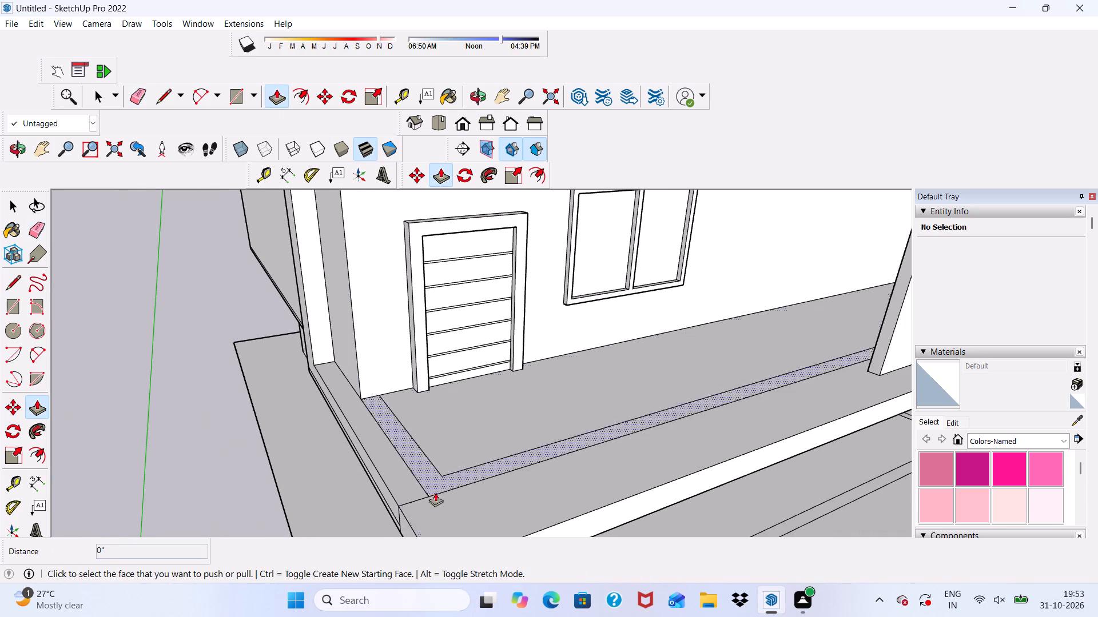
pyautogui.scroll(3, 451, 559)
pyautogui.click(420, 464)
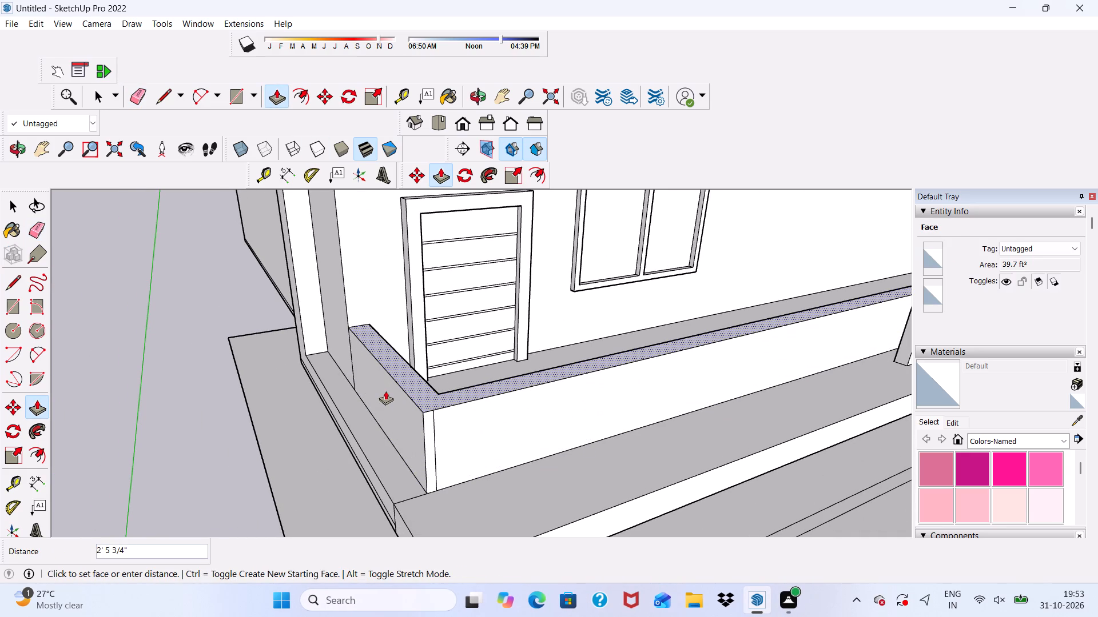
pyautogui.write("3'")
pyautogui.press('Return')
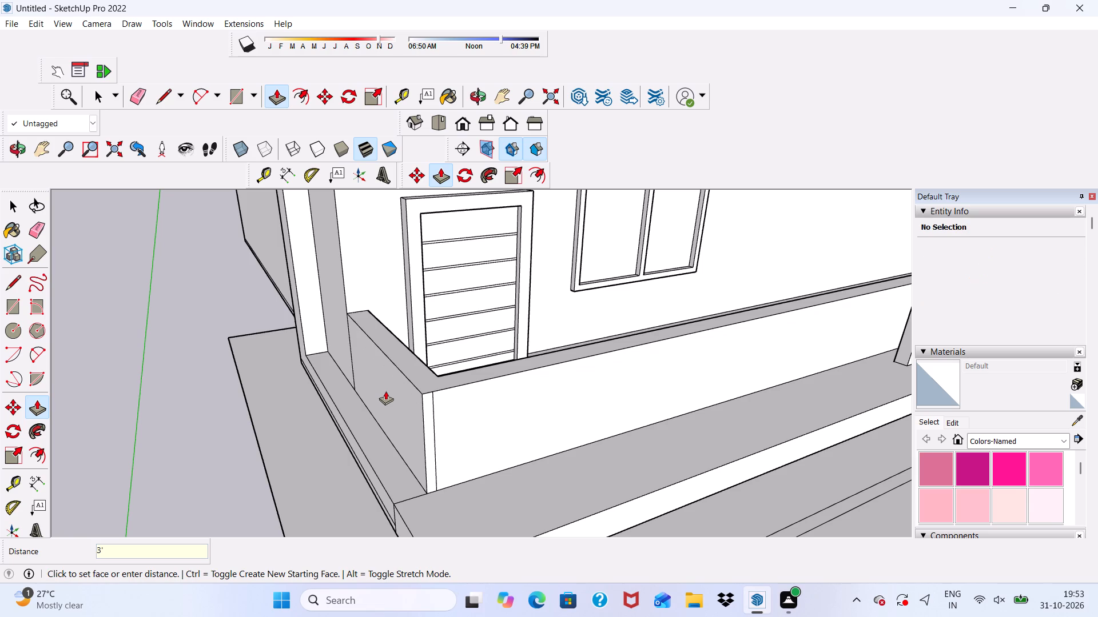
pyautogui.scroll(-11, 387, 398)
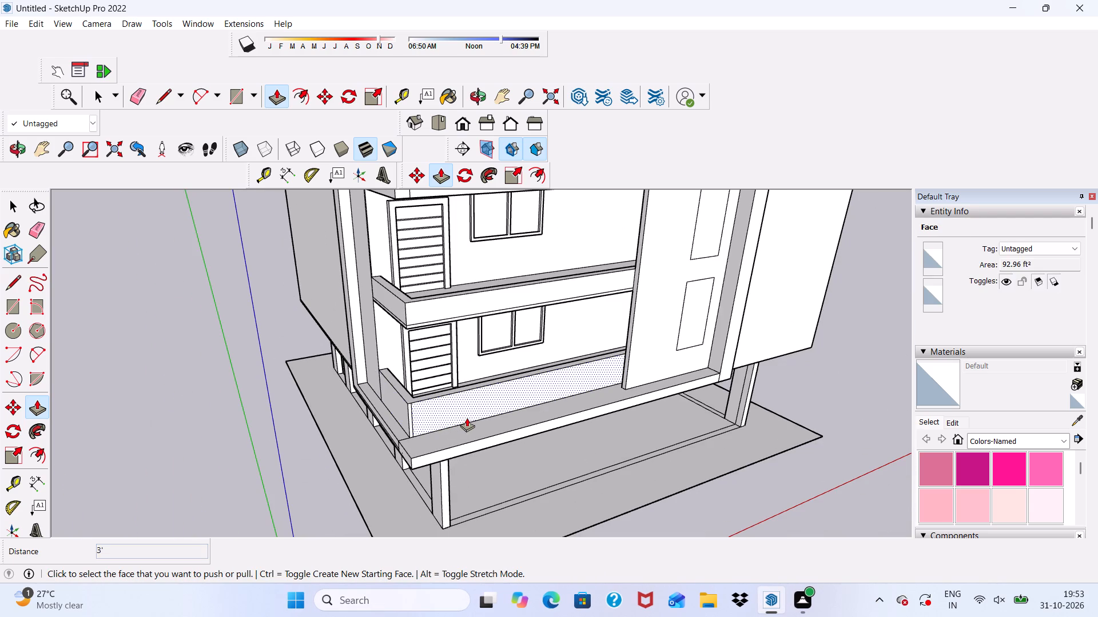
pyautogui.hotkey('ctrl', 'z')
# Push/Pull the lowest balcony's L-shaped border strip up 2' as a parapet wall.
pyautogui.scroll(4, 468, 438)
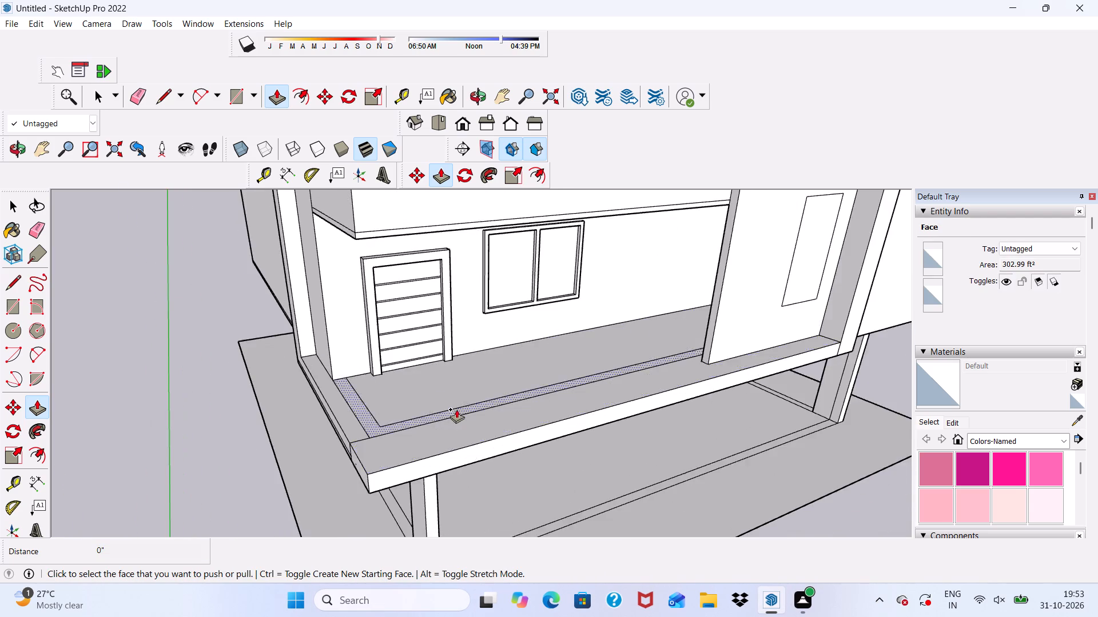
pyautogui.scroll(10, 456, 409)
pyautogui.click(449, 418)
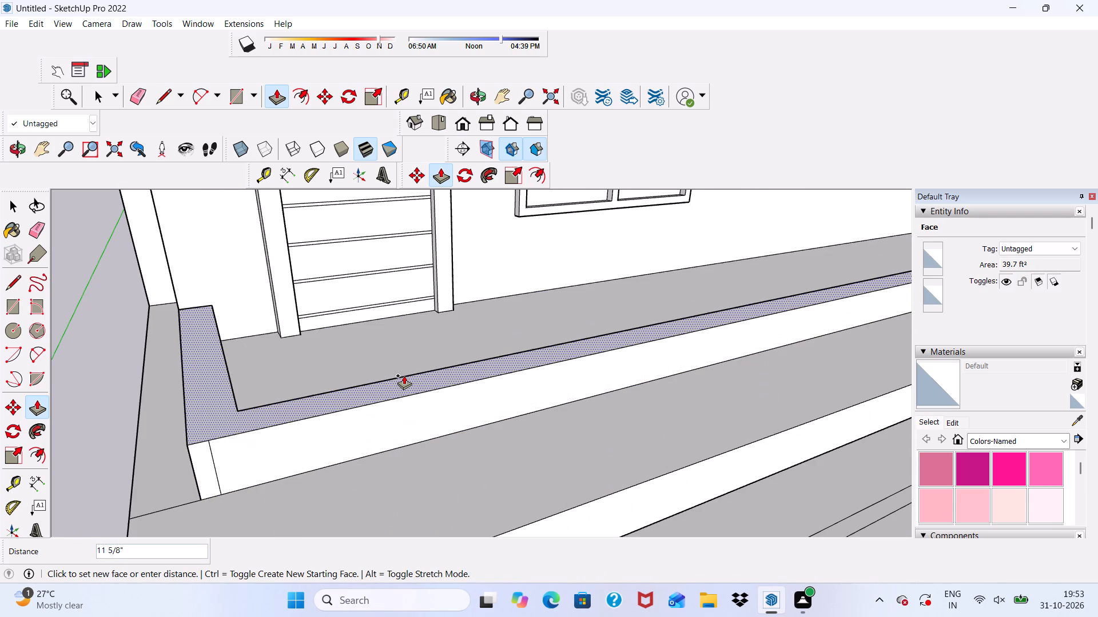
pyautogui.write("2'")
pyautogui.press('Return')
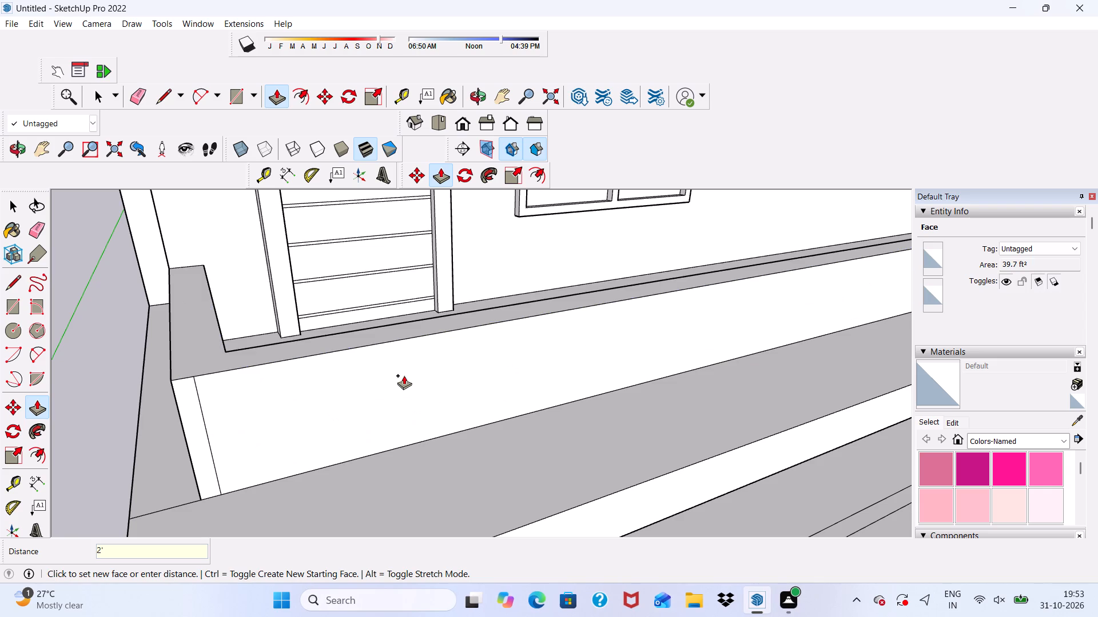
# Erase the vertical seam near the outer corner of the lowest balcony's parapet.
pyautogui.scroll(-12, 404, 391)
pyautogui.moveTo(462, 460); pyautogui.dragTo(551, 420, button='middle')
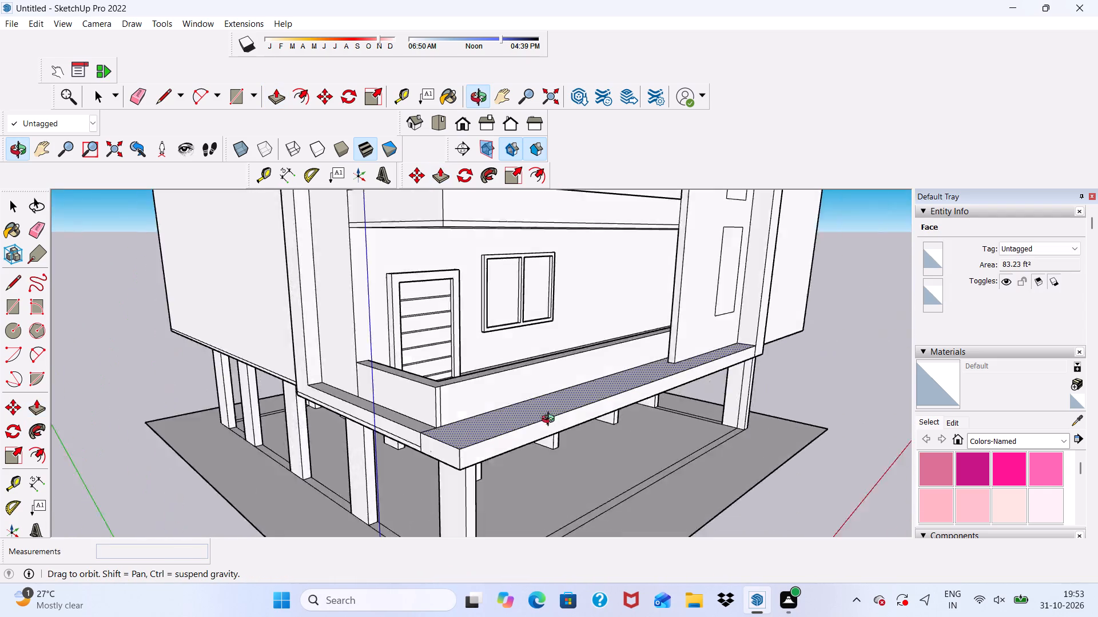
pyautogui.moveTo(551, 420); pyautogui.dragTo(663, 435, button='middle')
pyautogui.scroll(11, 576, 447)
pyautogui.moveTo(606, 426); pyautogui.dragTo(297, 358, button='middle')
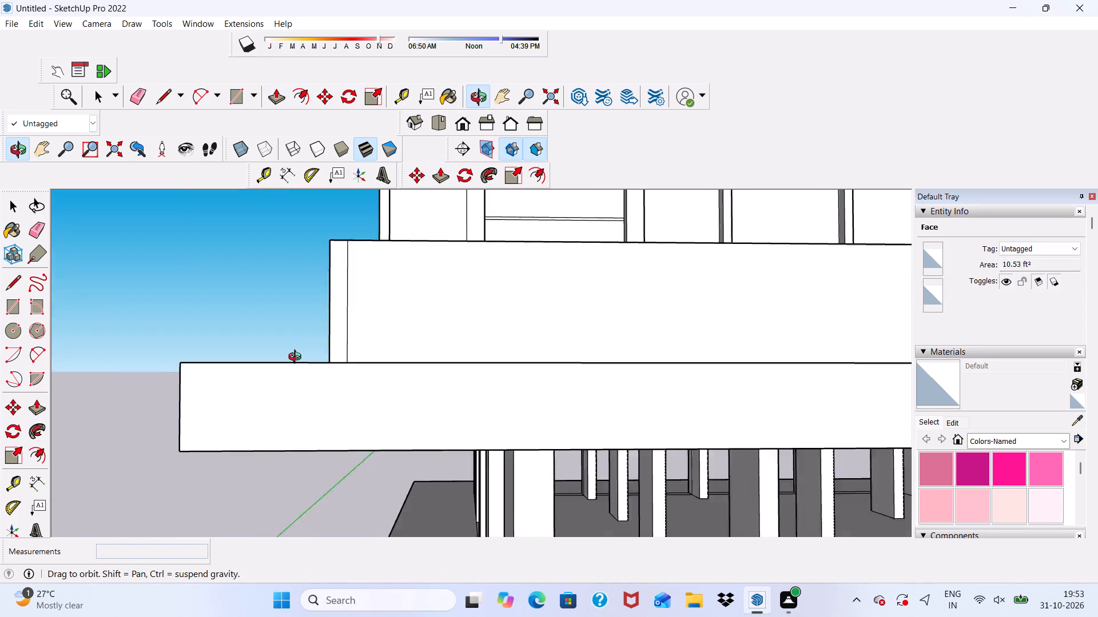
pyautogui.moveTo(297, 358); pyautogui.dragTo(412, 388, button='middle')
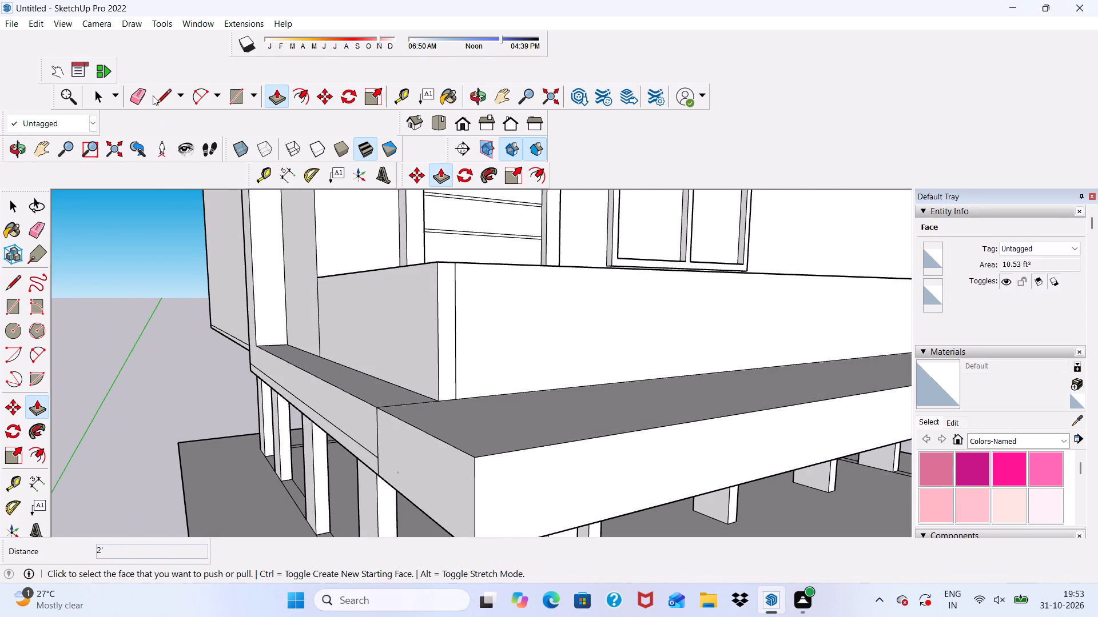
pyautogui.click(143, 93)
pyautogui.scroll(4, 487, 344)
pyautogui.moveTo(437, 312); pyautogui.dragTo(449, 318)
pyautogui.scroll(-1, 407, 393)
# Erase the seam across the lowest balcony's ledge and the vertical seam on its slab edge near the outer corner.
pyautogui.click(350, 434)
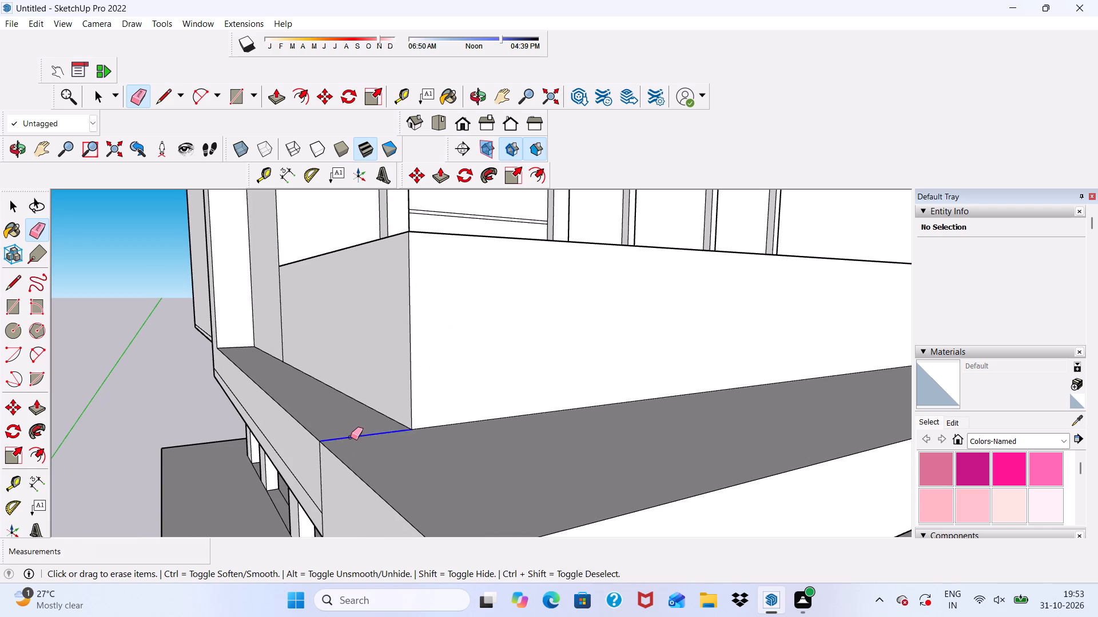
pyautogui.scroll(2, 338, 454)
pyautogui.moveTo(315, 479); pyautogui.dragTo(315, 522)
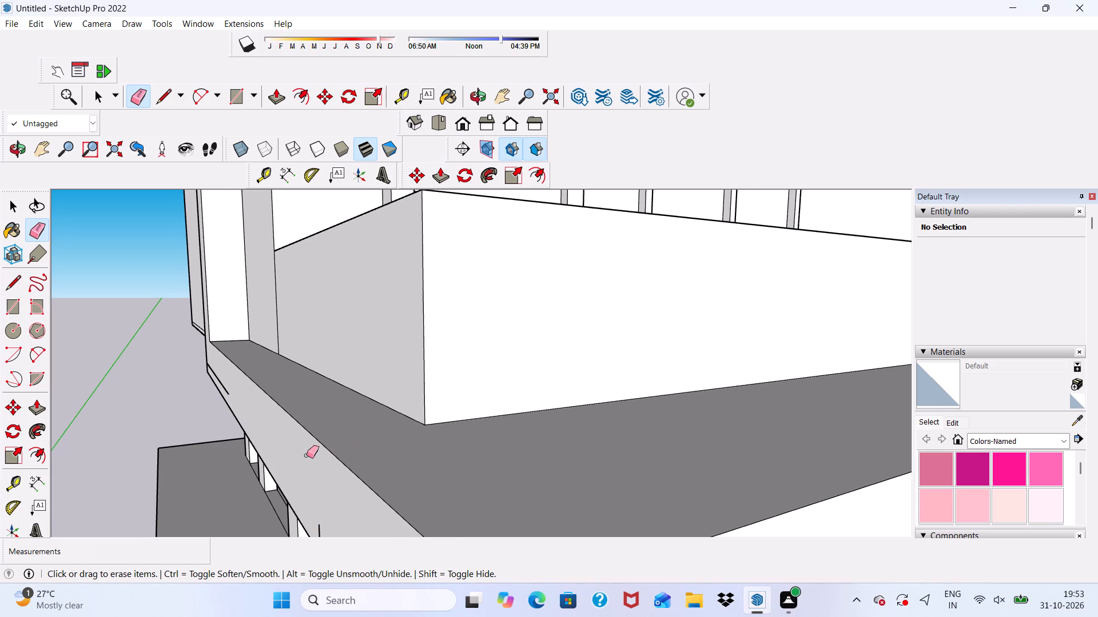
pyautogui.scroll(-5, 307, 455)
pyautogui.scroll(4, 307, 506)
pyautogui.moveTo(315, 504); pyautogui.dragTo(348, 526)
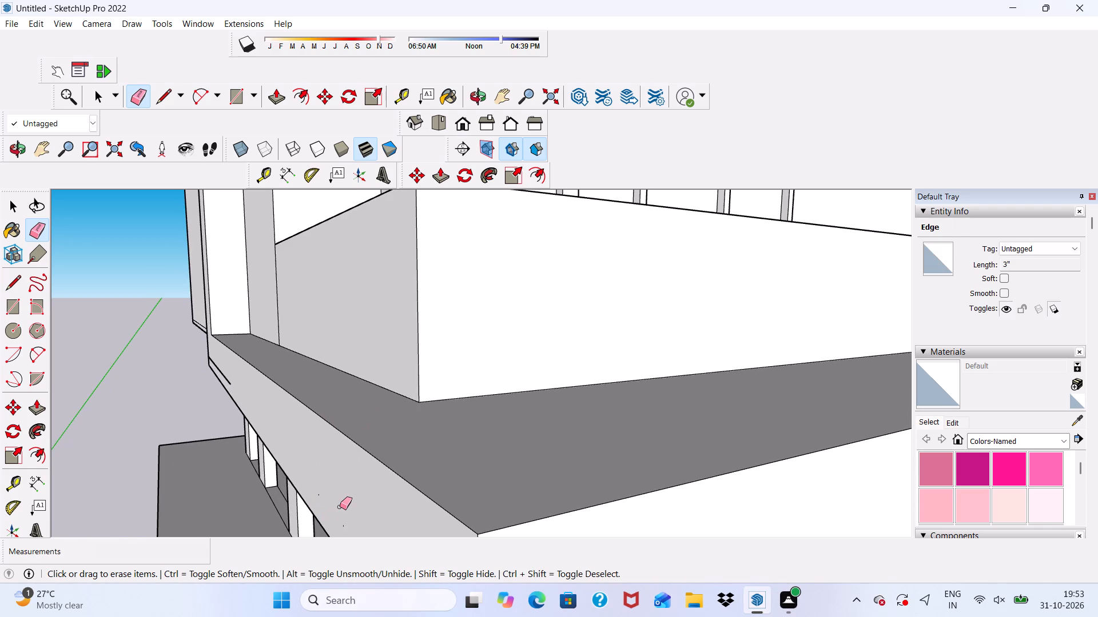
pyautogui.moveTo(340, 508); pyautogui.dragTo(344, 534)
pyautogui.moveTo(320, 495); pyautogui.dragTo(317, 483)
pyautogui.scroll(-5, 312, 457)
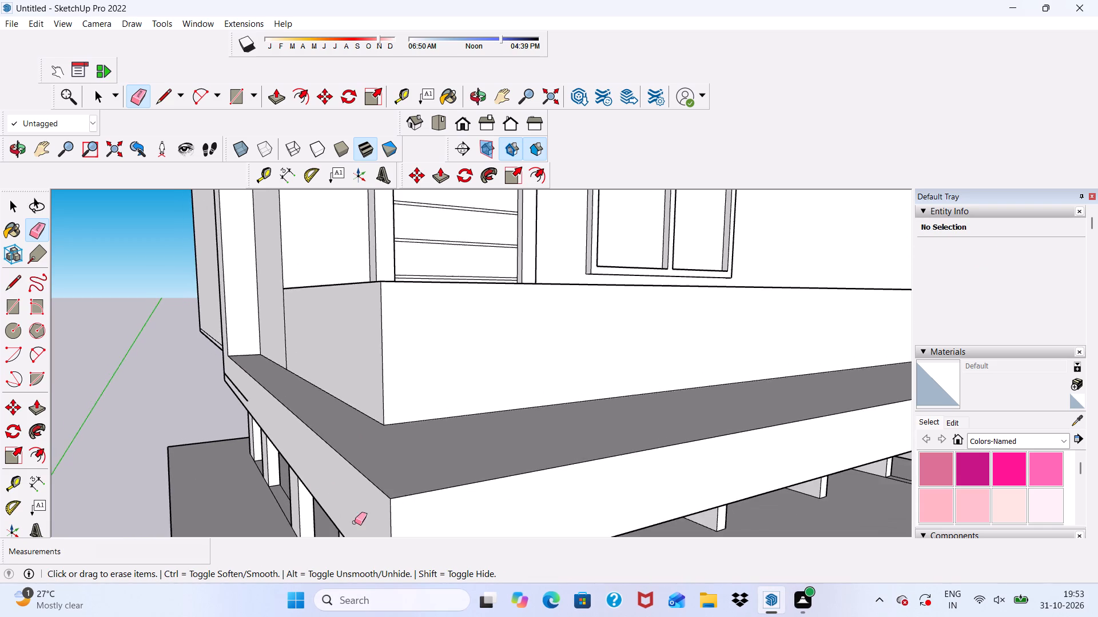
# Erase the leftover horizontal line on the lowest balcony slab's side face and the short line across the adjoining narrow wall face.
pyautogui.moveTo(356, 519); pyautogui.dragTo(467, 461, button='middle')
pyautogui.scroll(-6, 472, 446)
pyautogui.scroll(-3, 645, 468)
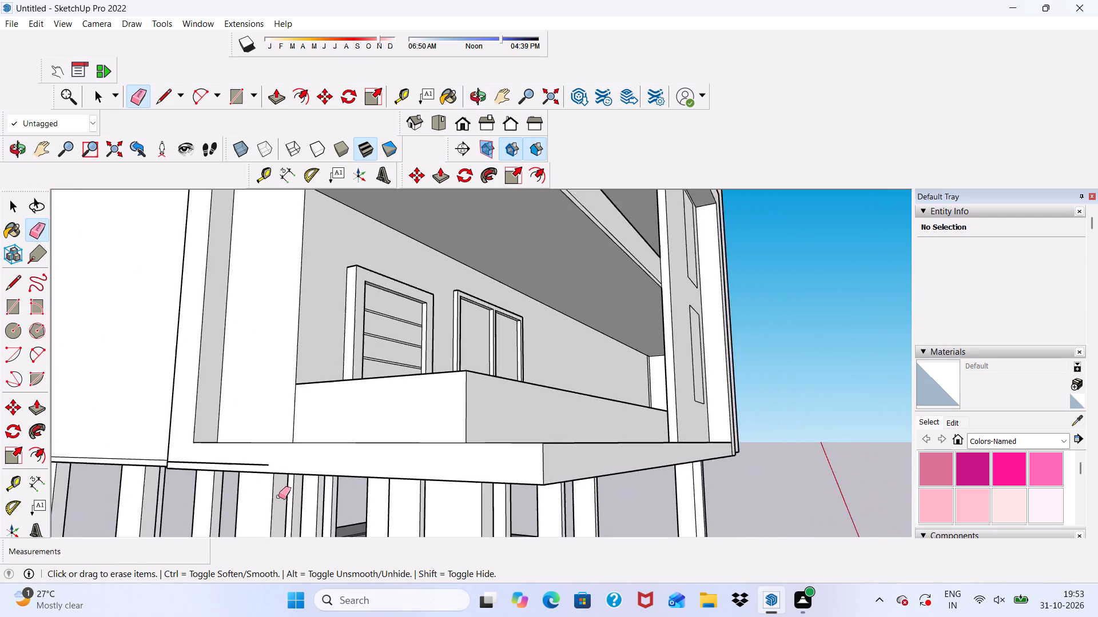
pyautogui.scroll(11, 259, 480)
pyautogui.moveTo(186, 445); pyautogui.dragTo(186, 465)
pyautogui.scroll(-4, 186, 453)
pyautogui.moveTo(187, 452); pyautogui.dragTo(200, 448, button='middle')
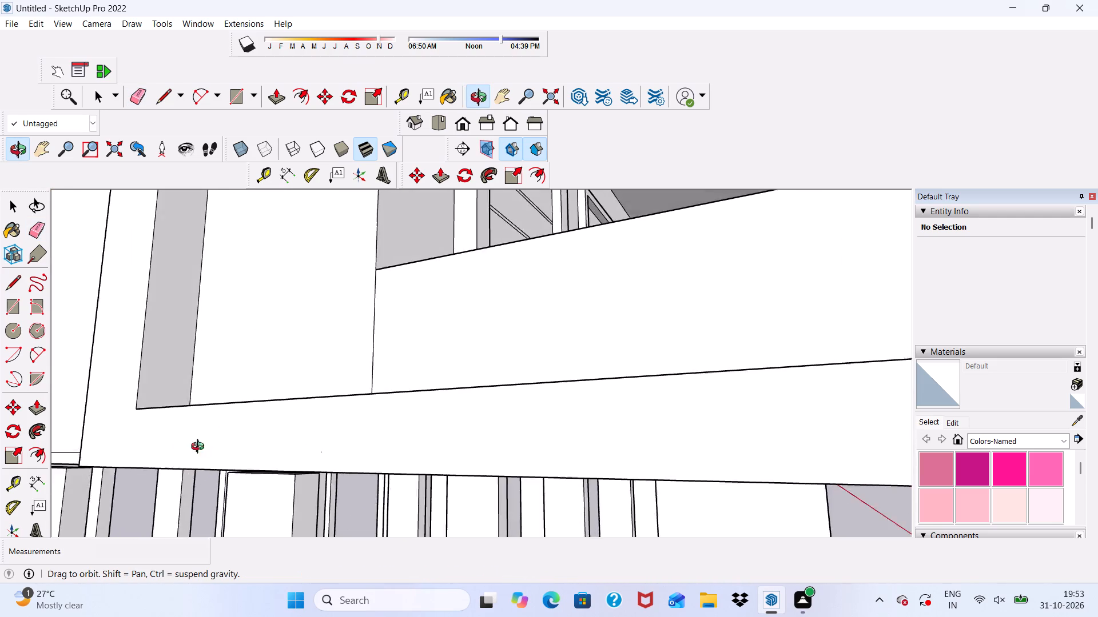
pyautogui.moveTo(200, 448); pyautogui.dragTo(462, 446, button='middle')
pyautogui.scroll(5, 242, 443)
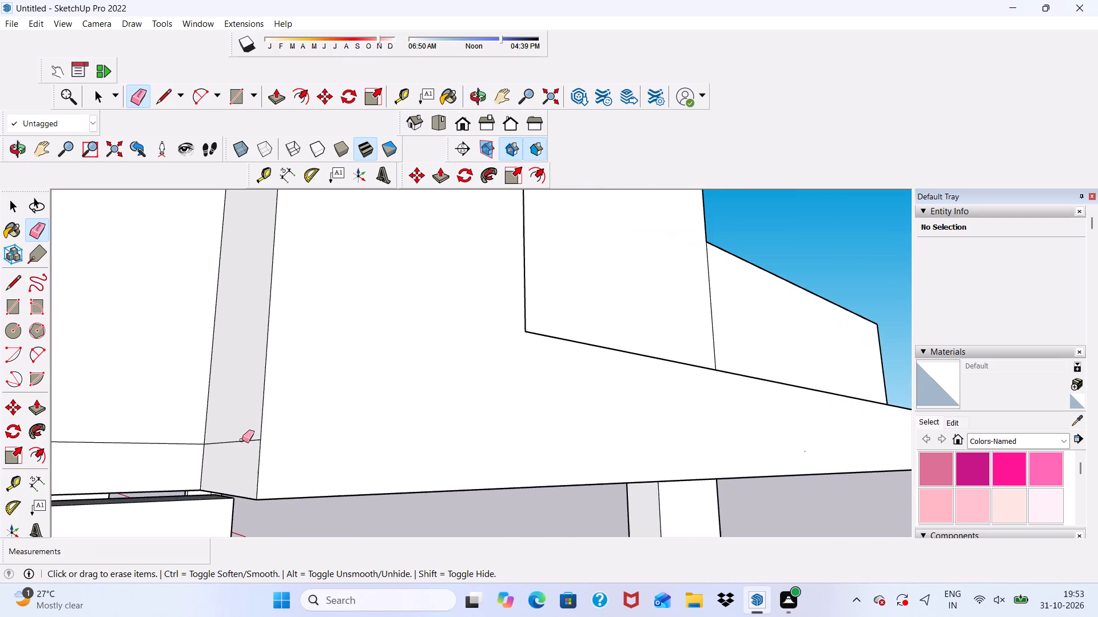
pyautogui.click(242, 439)
# Offset the floor outline of the fourth balcony from the bottom, the slab without a parapet, inward by 9".
pyautogui.scroll(-6, 192, 444)
pyautogui.scroll(-7, 387, 372)
pyautogui.moveTo(687, 385); pyautogui.dragTo(678, 403, button='middle')
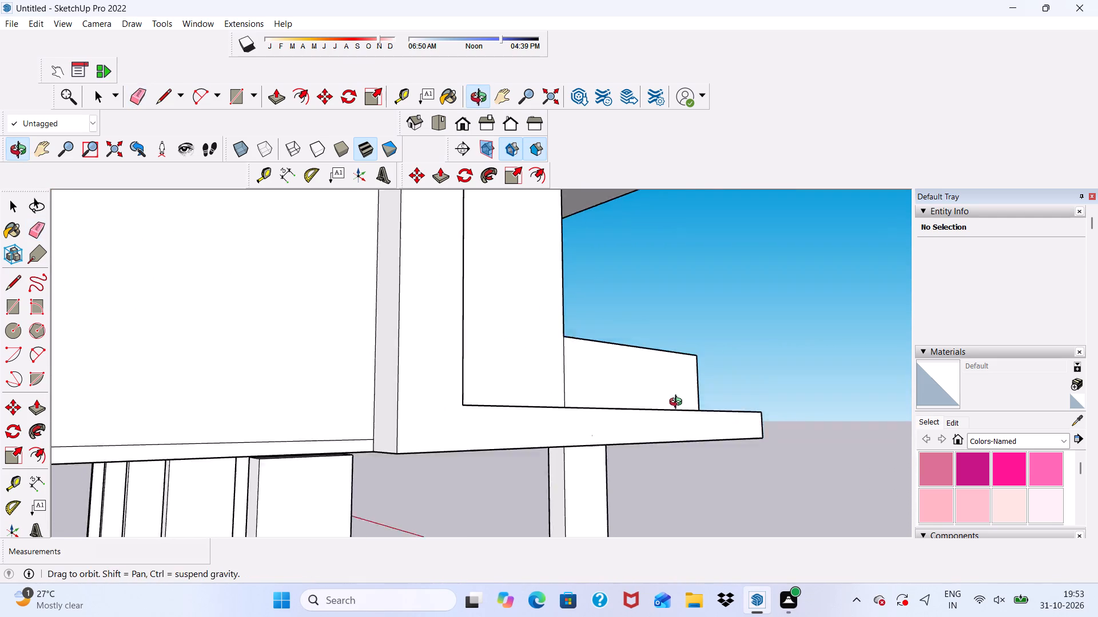
pyautogui.moveTo(678, 403); pyautogui.dragTo(485, 411, button='middle')
pyautogui.moveTo(339, 388); pyautogui.dragTo(46, 414, button='middle')
pyautogui.scroll(-7, 433, 356)
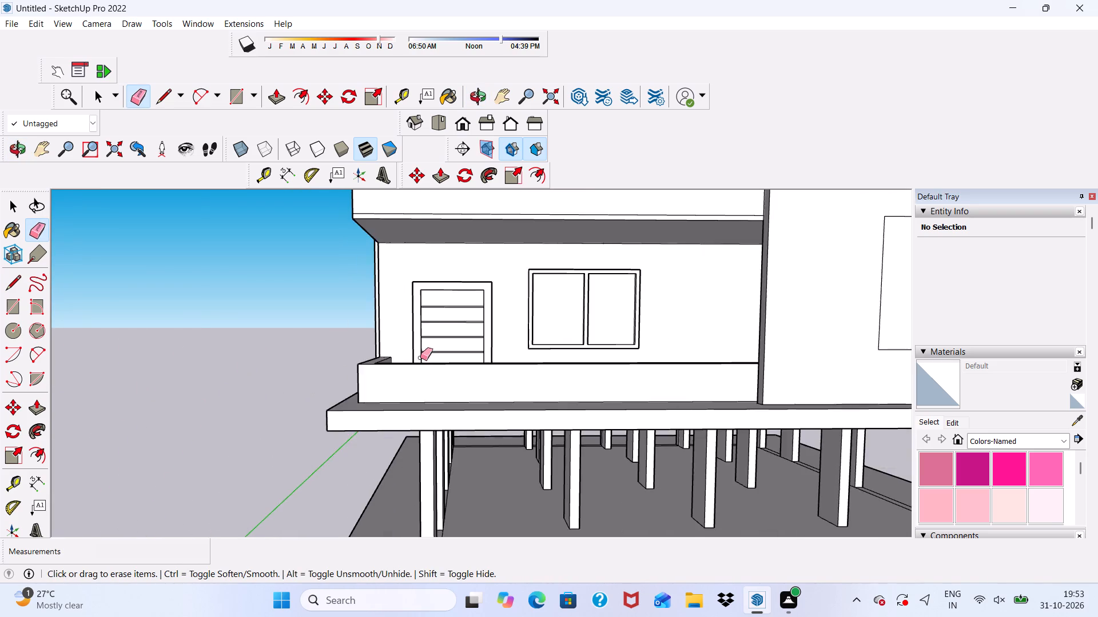
pyautogui.scroll(-14, 420, 358)
pyautogui.scroll(6, 556, 241)
pyautogui.scroll(-11, 554, 242)
pyautogui.scroll(4, 488, 269)
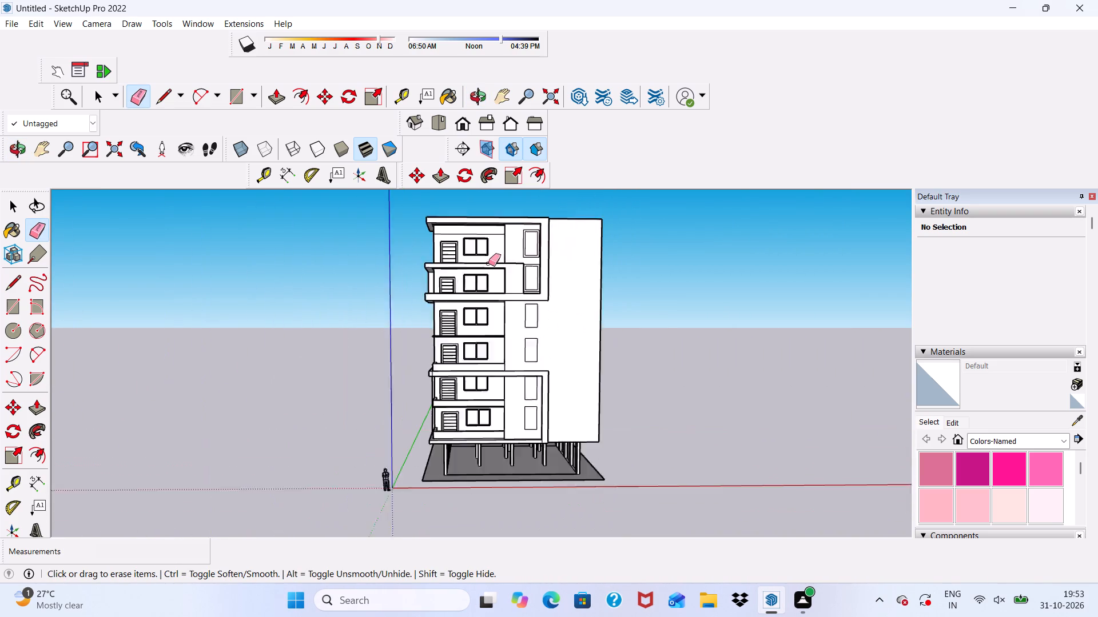
pyautogui.scroll(2, 488, 263)
pyautogui.moveTo(507, 448); pyautogui.dragTo(492, 526, button='middle')
pyautogui.scroll(9, 451, 387)
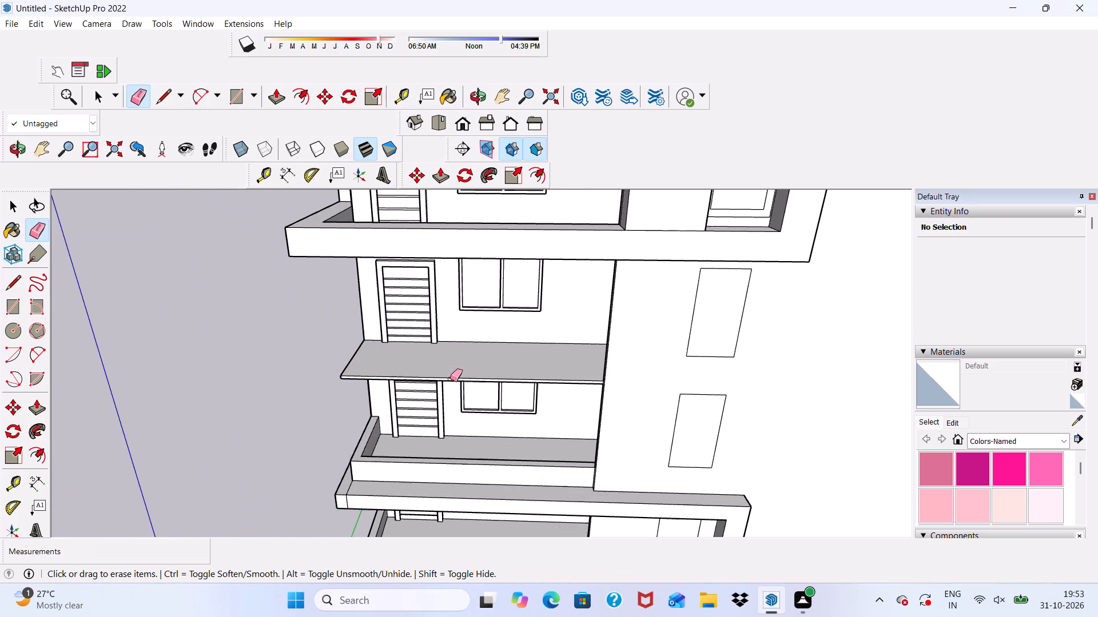
pyautogui.press('space')
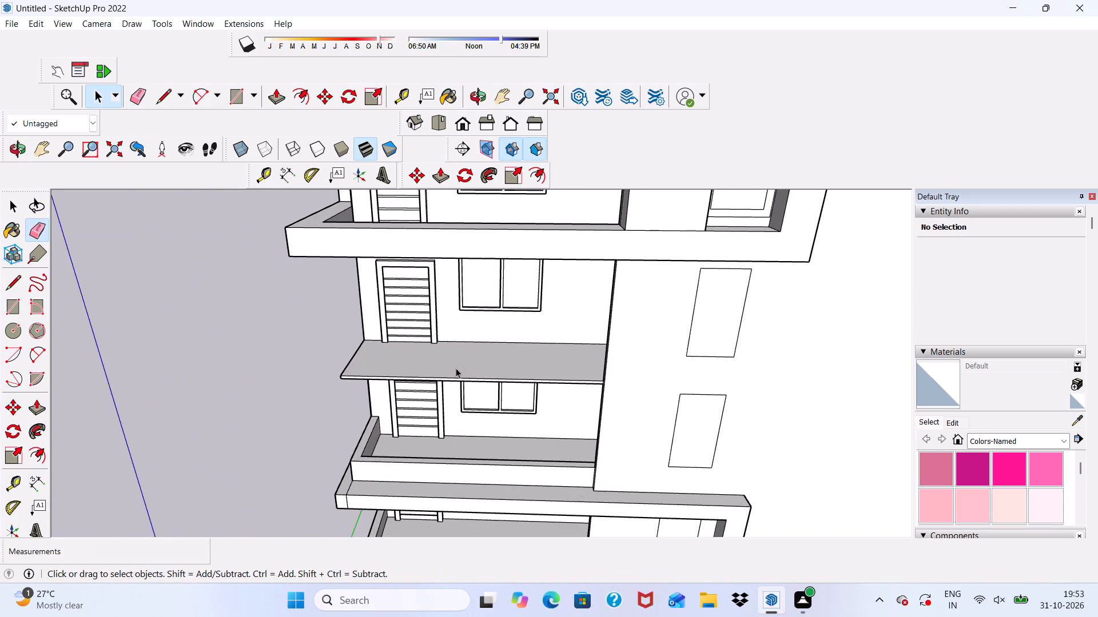
pyautogui.scroll(7, 456, 364)
pyautogui.scroll(-8, 464, 322)
pyautogui.moveTo(538, 371); pyautogui.dragTo(543, 382, button='middle')
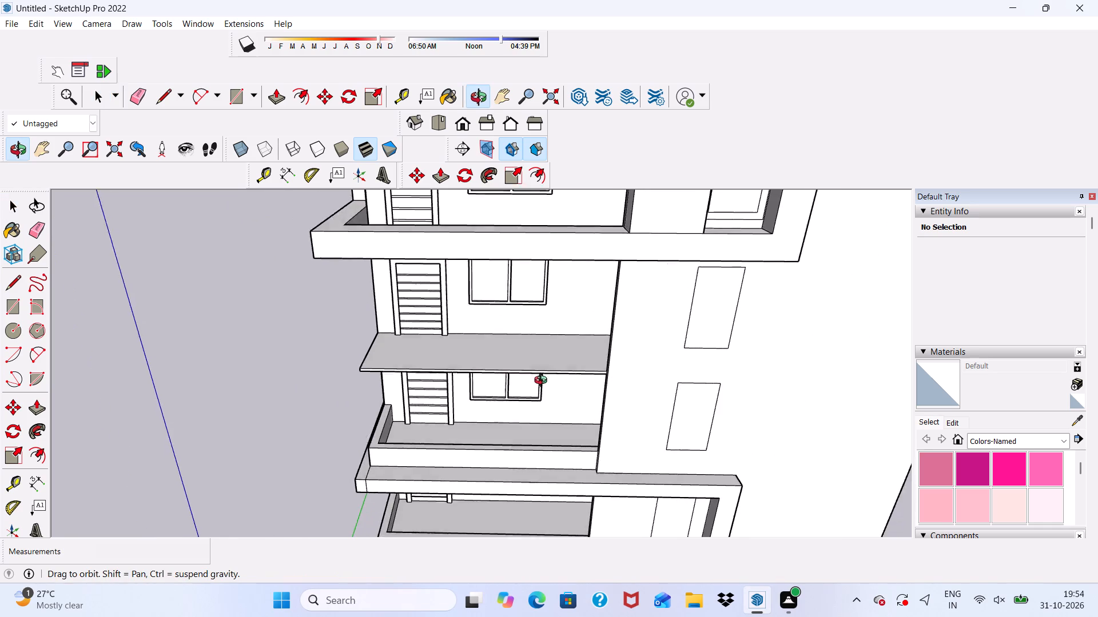
pyautogui.moveTo(543, 382); pyautogui.dragTo(535, 405, button='middle')
pyautogui.scroll(4, 497, 377)
pyautogui.click(481, 362)
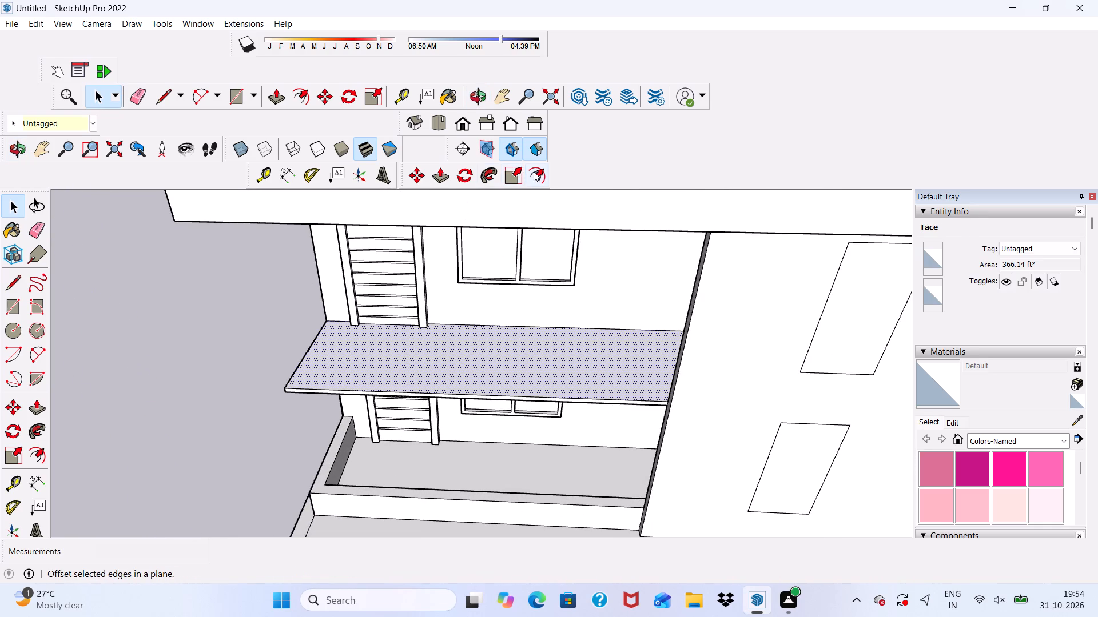
pyautogui.click(534, 171)
pyautogui.click(328, 357)
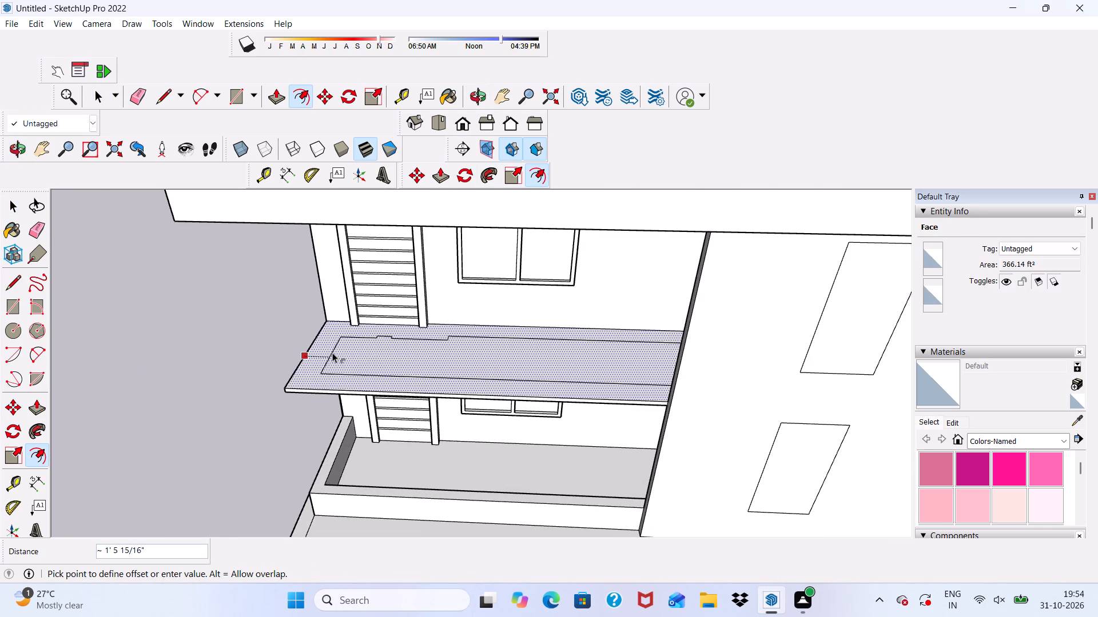
pyautogui.press('6')
pyautogui.press('BackSpace')
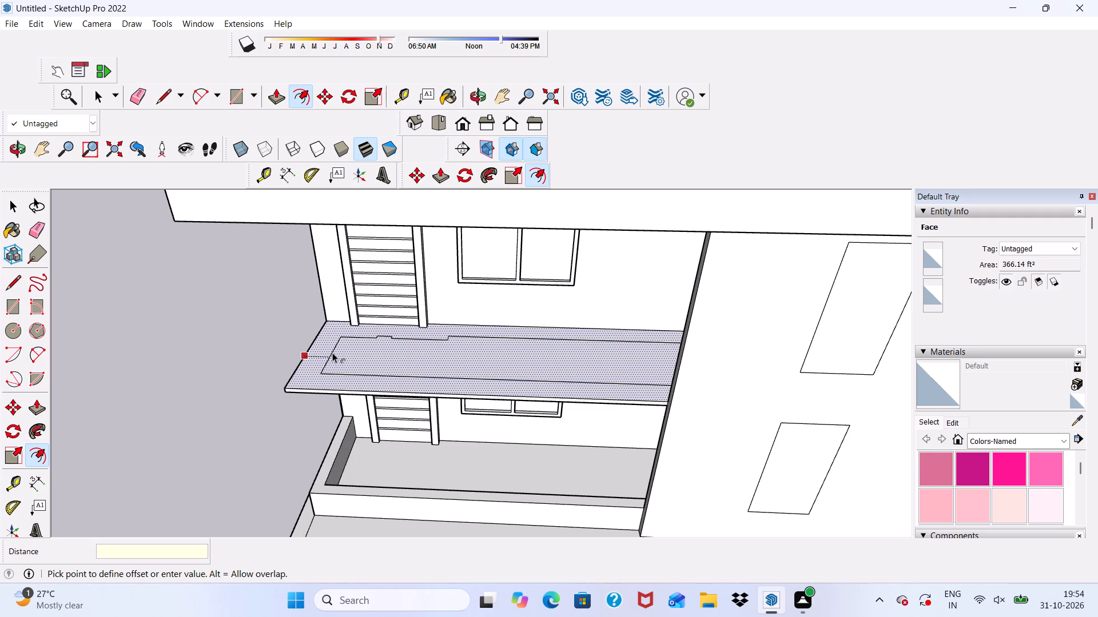
pyautogui.press('9')
pyautogui.hotkey('shift', '"')
pyautogui.press('Return')
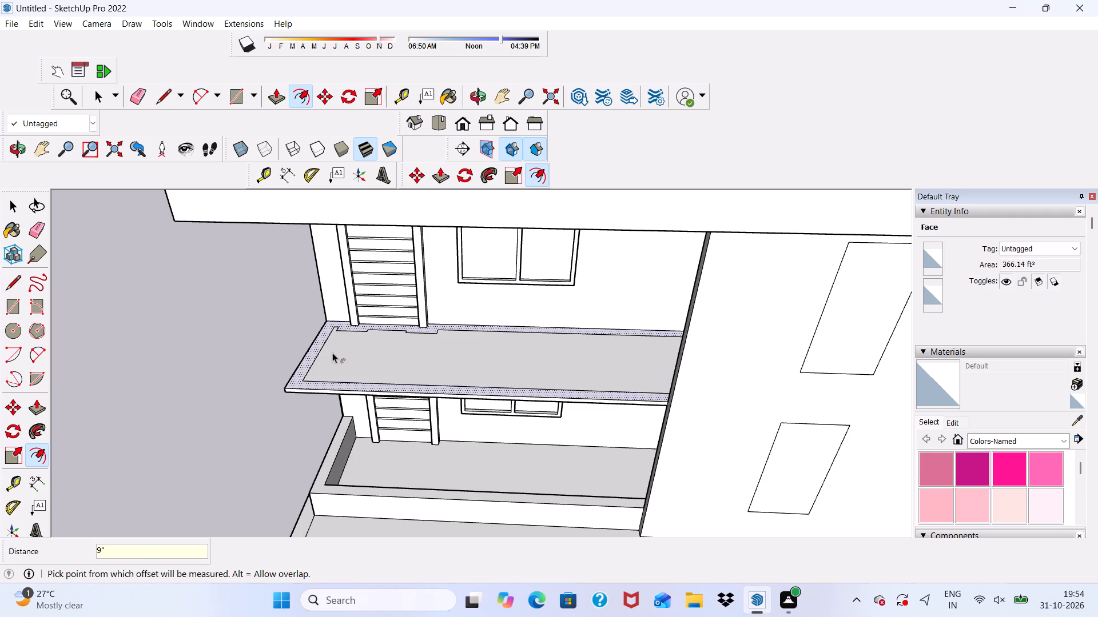
pyautogui.press('space')
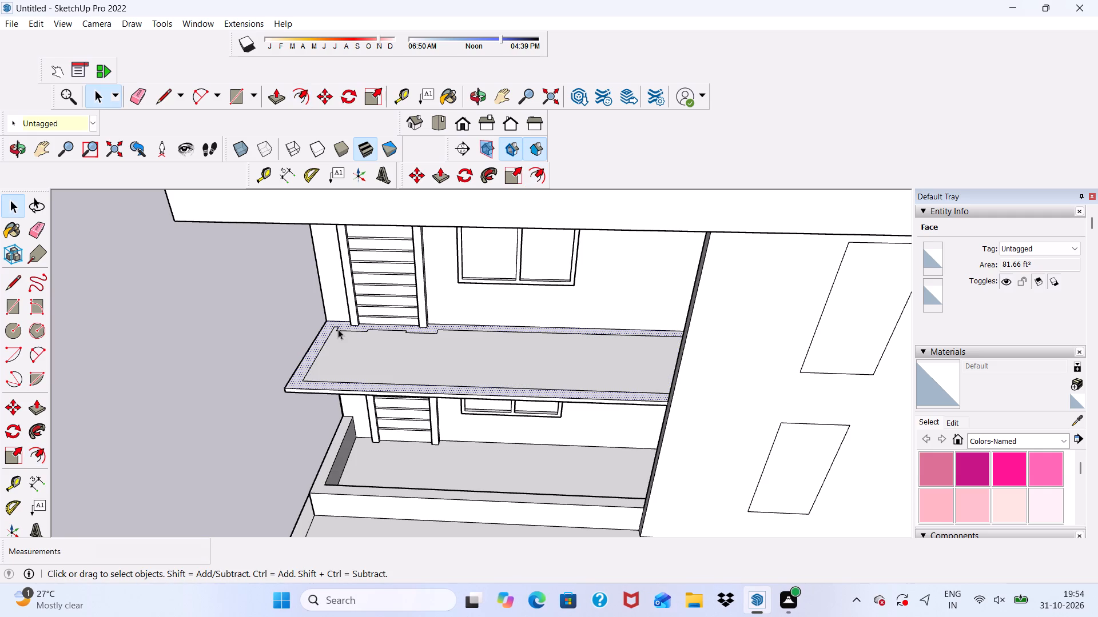
# Draw a line from the offset outline's corner beside the fourth balcony's door to the building wall.
pyautogui.click(158, 99)
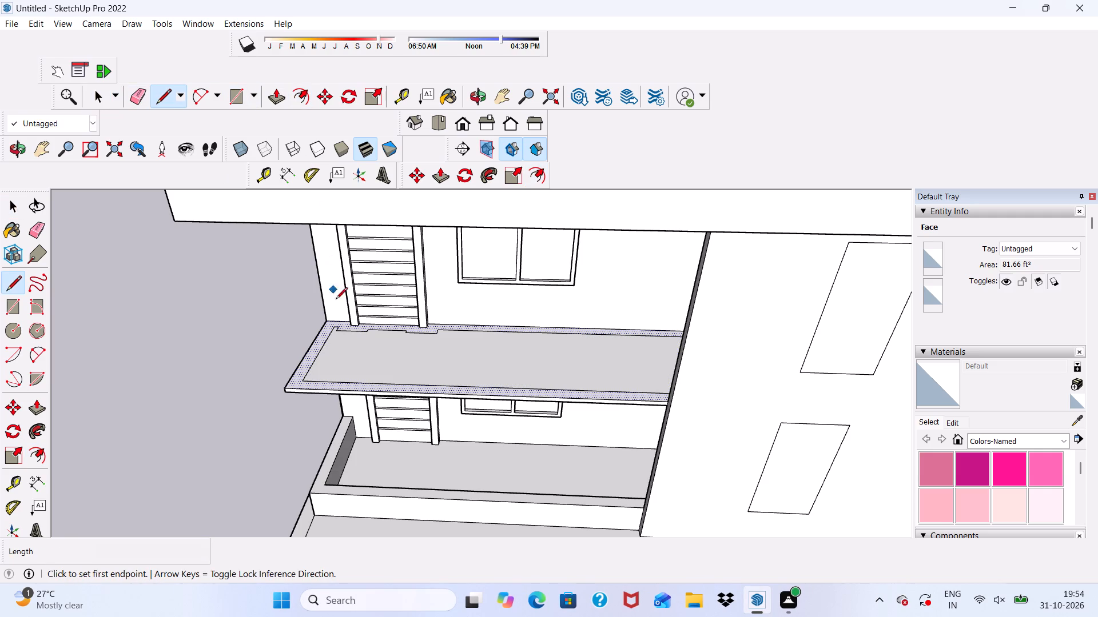
pyautogui.scroll(17, 341, 312)
pyautogui.click(329, 350)
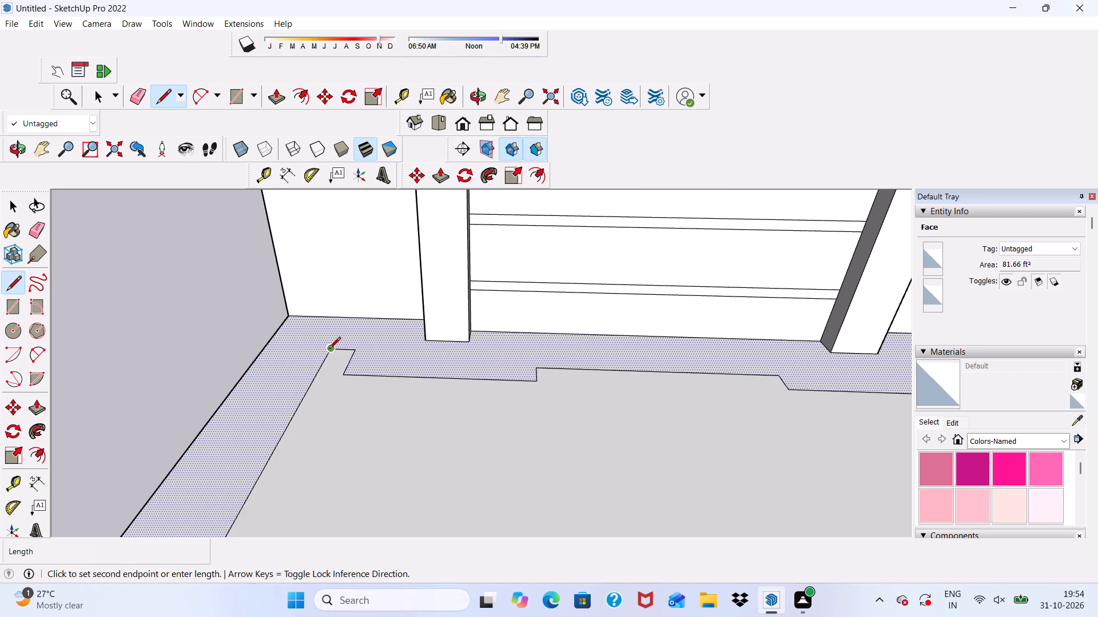
pyautogui.click(348, 322)
pyautogui.scroll(-4, 248, 297)
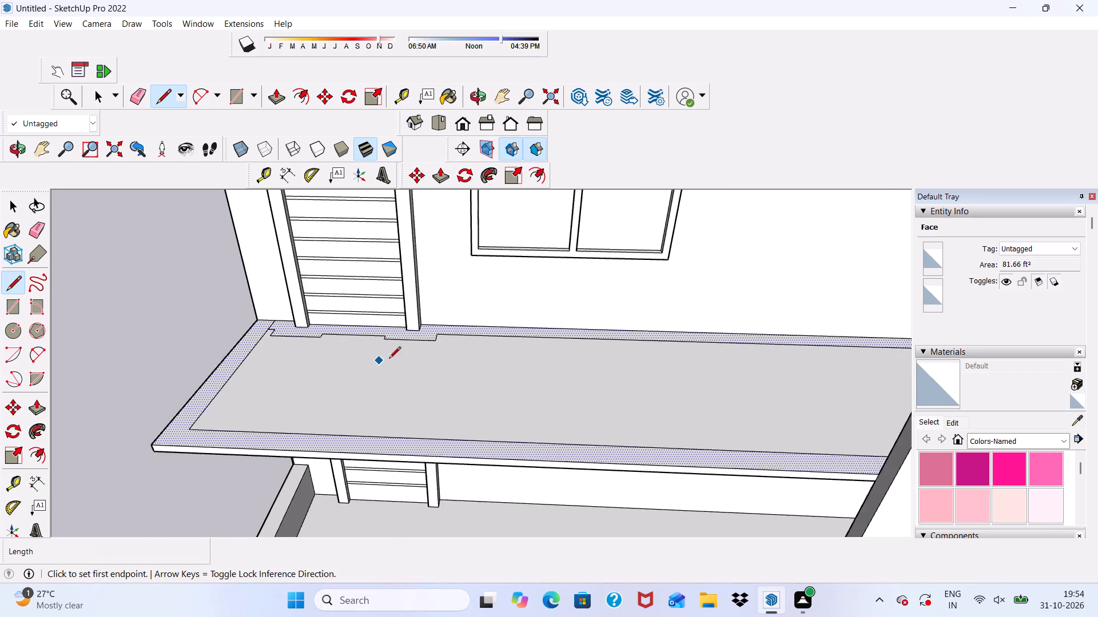
# Draw a 9" line from the offset outline's front corner to the end wall at the fourth balcony's far end.
pyautogui.scroll(-5, 389, 359)
pyautogui.moveTo(391, 379); pyautogui.dragTo(573, 382, button='middle')
pyautogui.scroll(-6, 622, 303)
pyautogui.scroll(9, 668, 330)
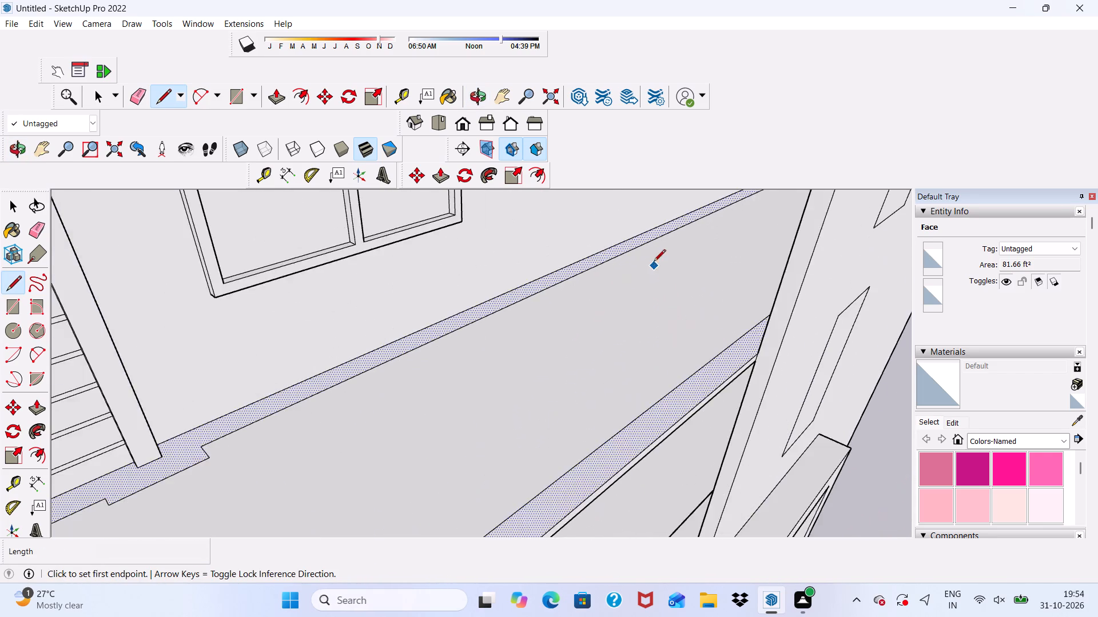
pyautogui.scroll(6, 654, 262)
pyautogui.scroll(-4, 735, 216)
pyautogui.moveTo(725, 260); pyautogui.dragTo(825, 213, button='middle')
pyautogui.scroll(4, 769, 201)
pyautogui.scroll(-1, 730, 190)
pyautogui.scroll(4, 697, 205)
pyautogui.scroll(-2, 705, 199)
pyautogui.scroll(4, 725, 199)
pyautogui.moveTo(726, 201); pyautogui.dragTo(734, 242, button='middle')
pyautogui.scroll(4, 734, 234)
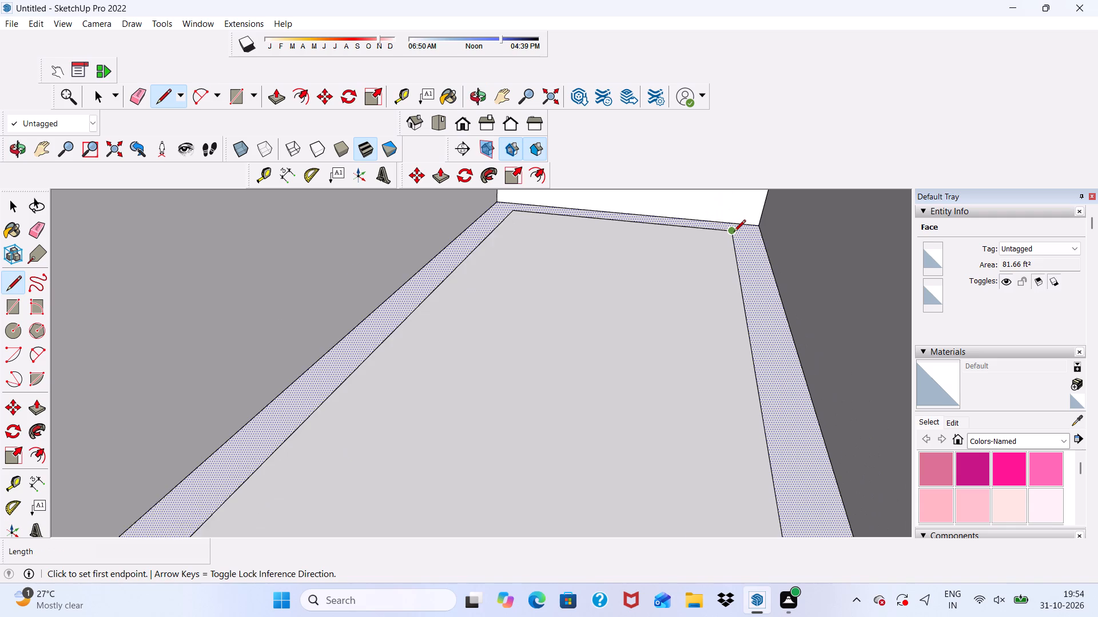
pyautogui.scroll(1, 734, 233)
pyautogui.click(734, 233)
pyautogui.click(731, 219)
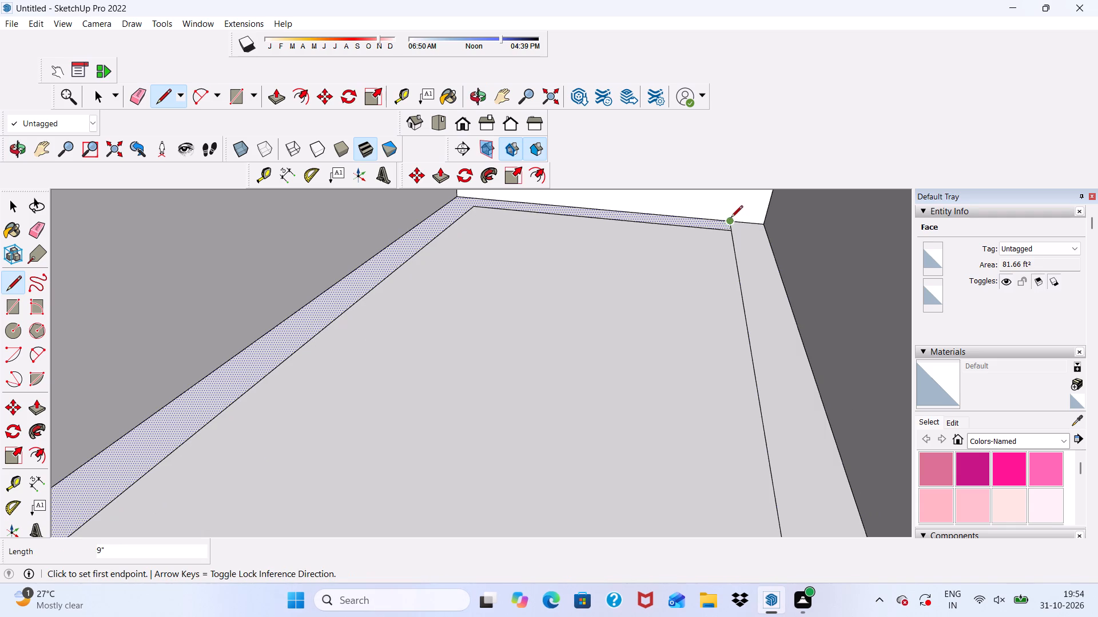
# Erase the fourth balcony's offset lines along the far end wall and along the window wall, keeping the floor face.
pyautogui.click(139, 94)
pyautogui.moveTo(508, 201); pyautogui.dragTo(510, 209)
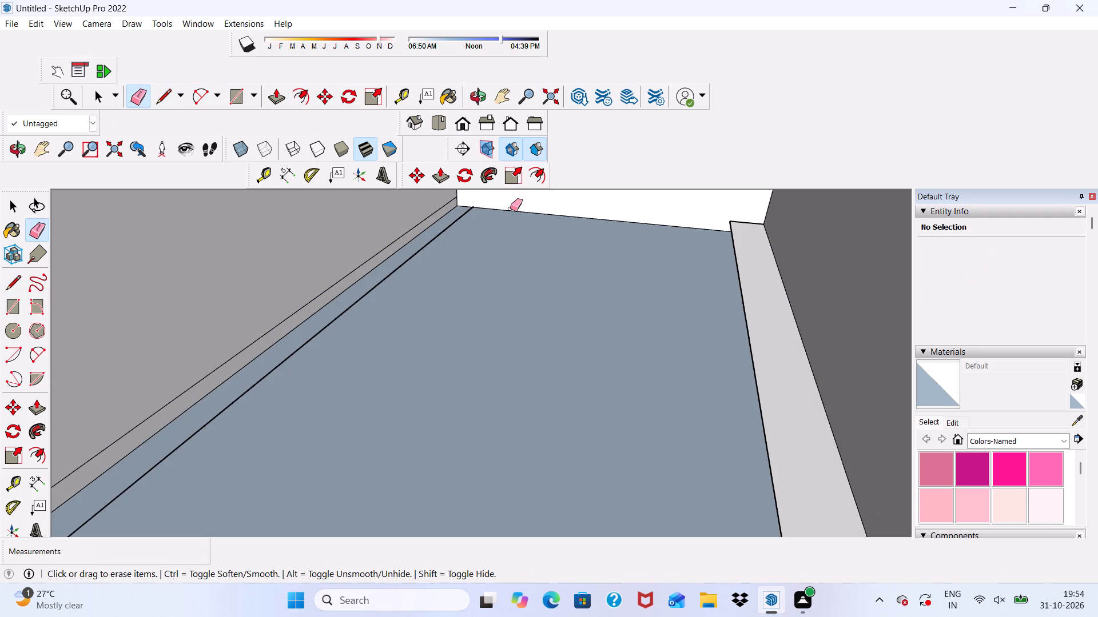
pyautogui.hotkey('ctrl', 'z')
pyautogui.click(510, 210)
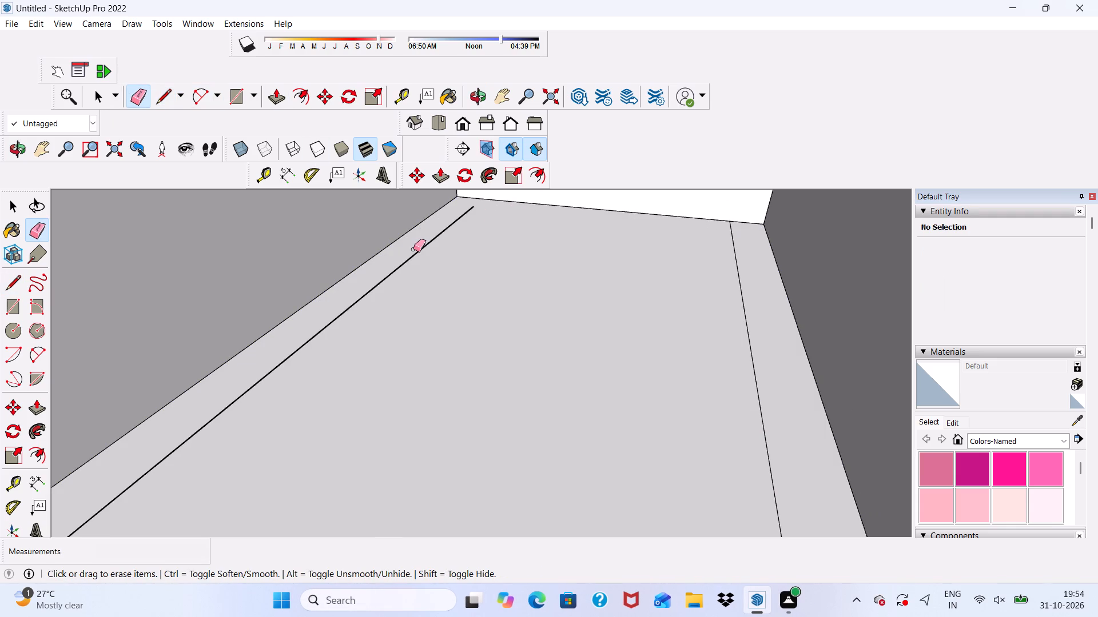
pyautogui.moveTo(413, 249); pyautogui.dragTo(414, 262)
pyautogui.scroll(-13, 404, 210)
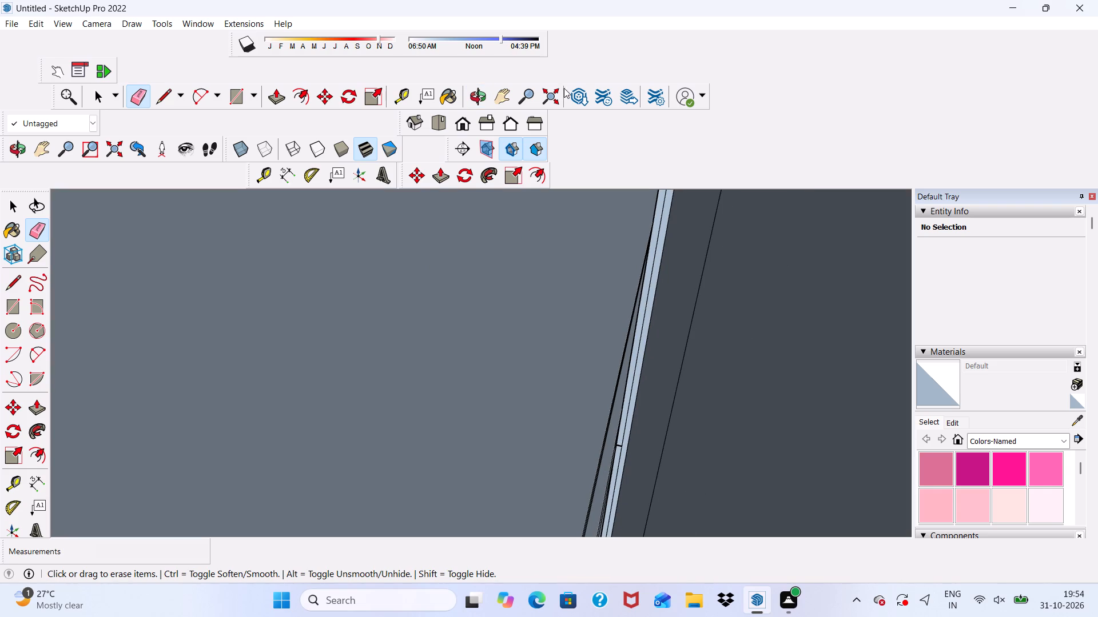
# Erase all segments of the stepped offset line in front of the fourth balcony's door.
pyautogui.click(467, 123)
pyautogui.scroll(-19, 480, 155)
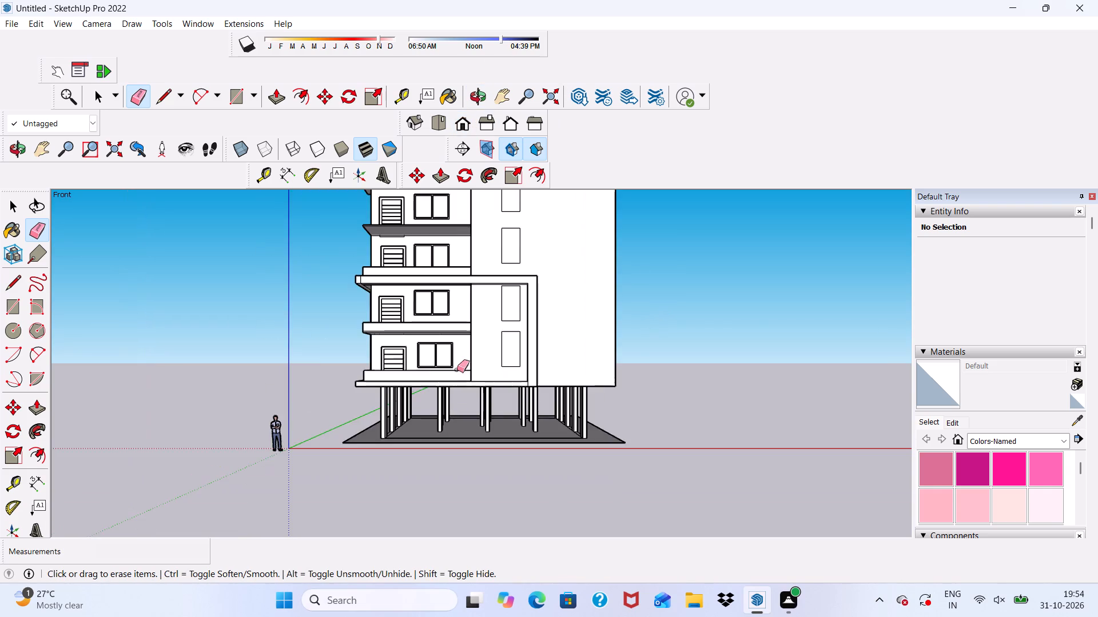
pyautogui.scroll(6, 379, 268)
pyautogui.scroll(-4, 383, 242)
pyautogui.moveTo(405, 281); pyautogui.dragTo(443, 445, button='middle')
pyautogui.scroll(4, 429, 325)
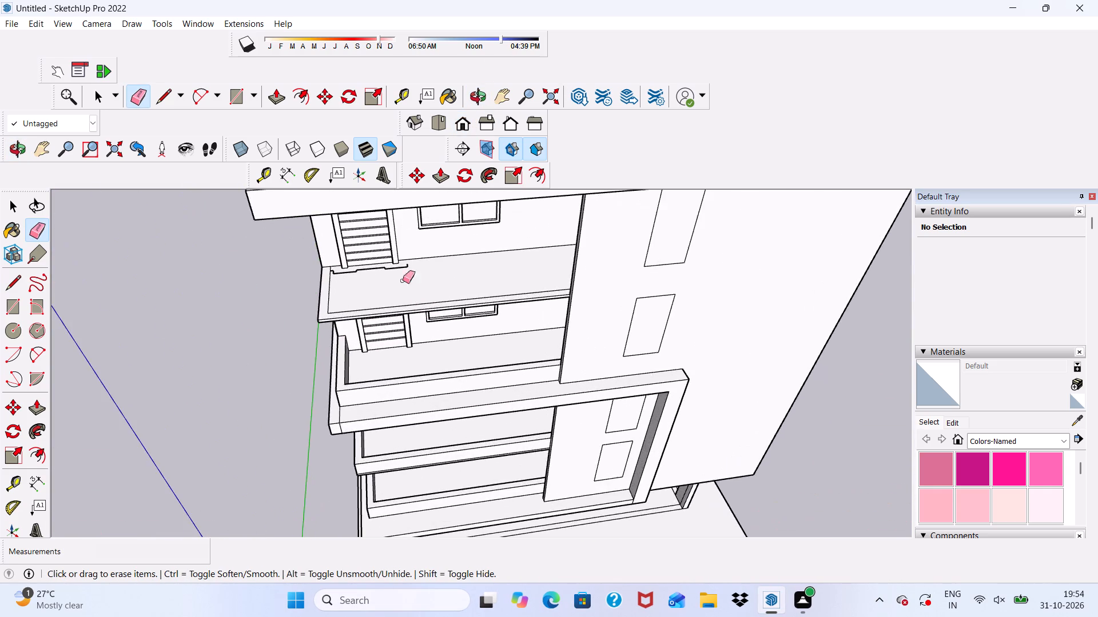
pyautogui.scroll(18, 379, 264)
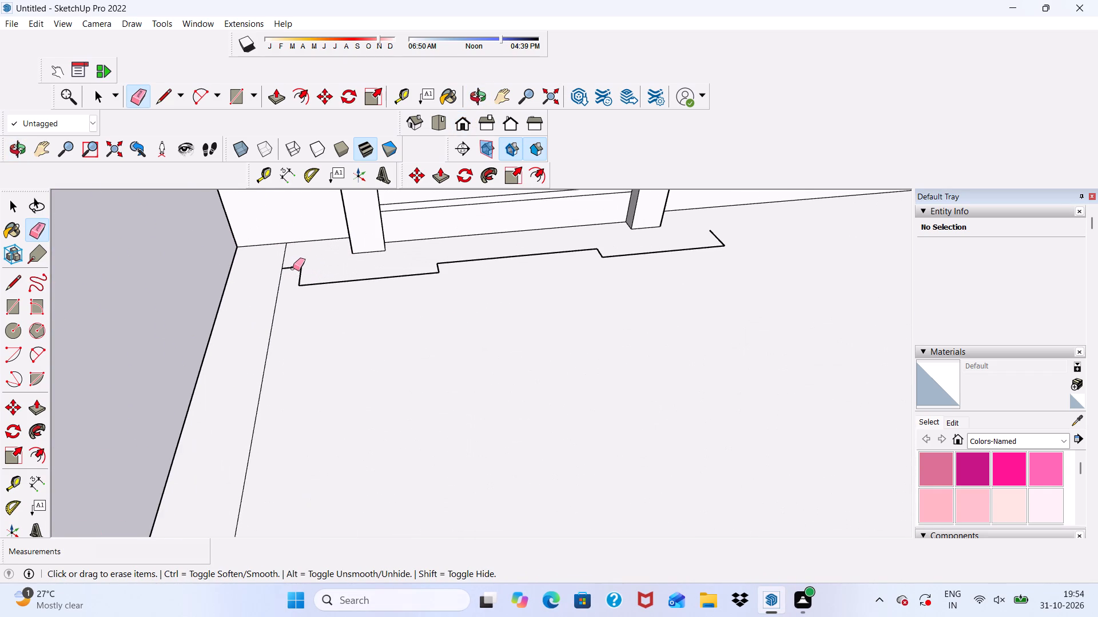
pyautogui.click(294, 267)
pyautogui.moveTo(300, 274); pyautogui.dragTo(303, 283)
pyautogui.moveTo(308, 285); pyautogui.dragTo(424, 283)
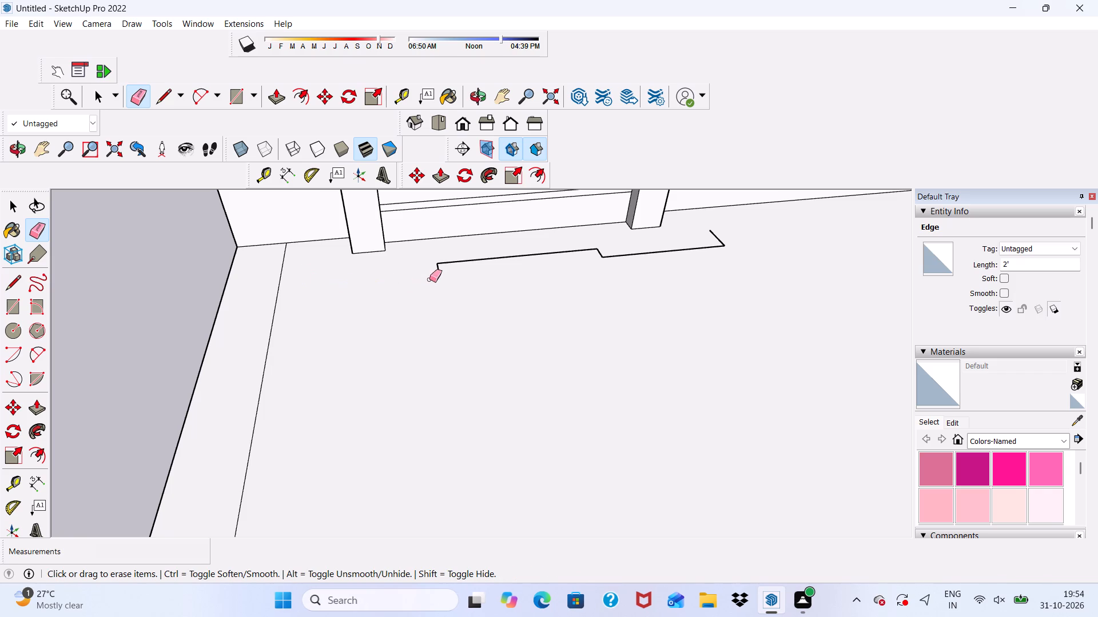
pyautogui.click(439, 265)
pyautogui.moveTo(448, 261); pyautogui.dragTo(503, 263)
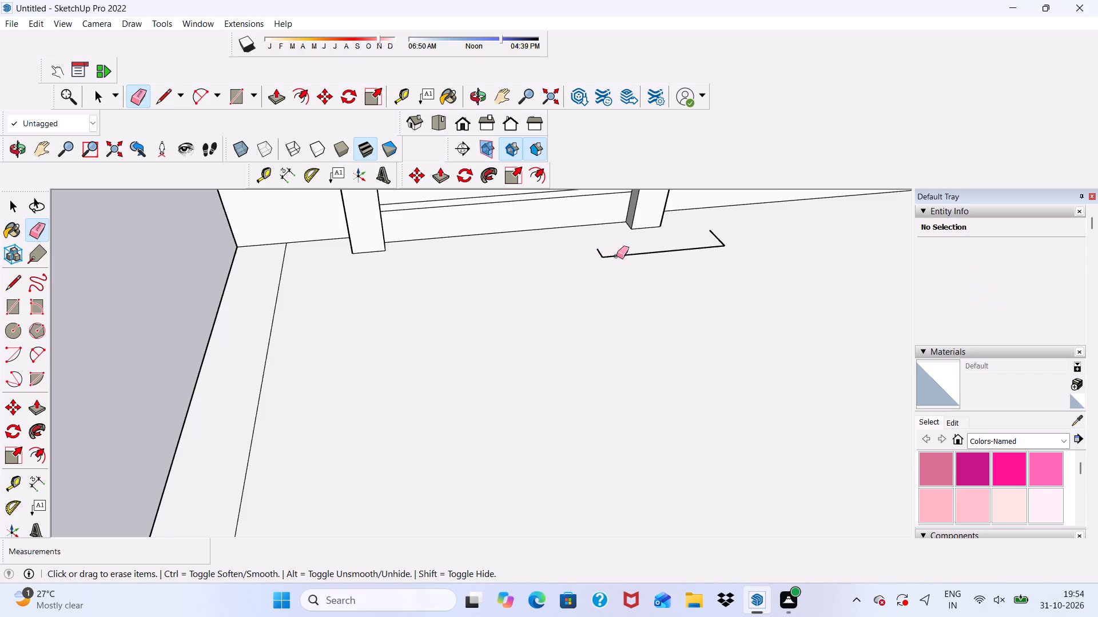
pyautogui.moveTo(615, 253); pyautogui.dragTo(607, 255)
pyautogui.moveTo(604, 254); pyautogui.dragTo(598, 253)
pyautogui.moveTo(728, 226); pyautogui.dragTo(710, 238)
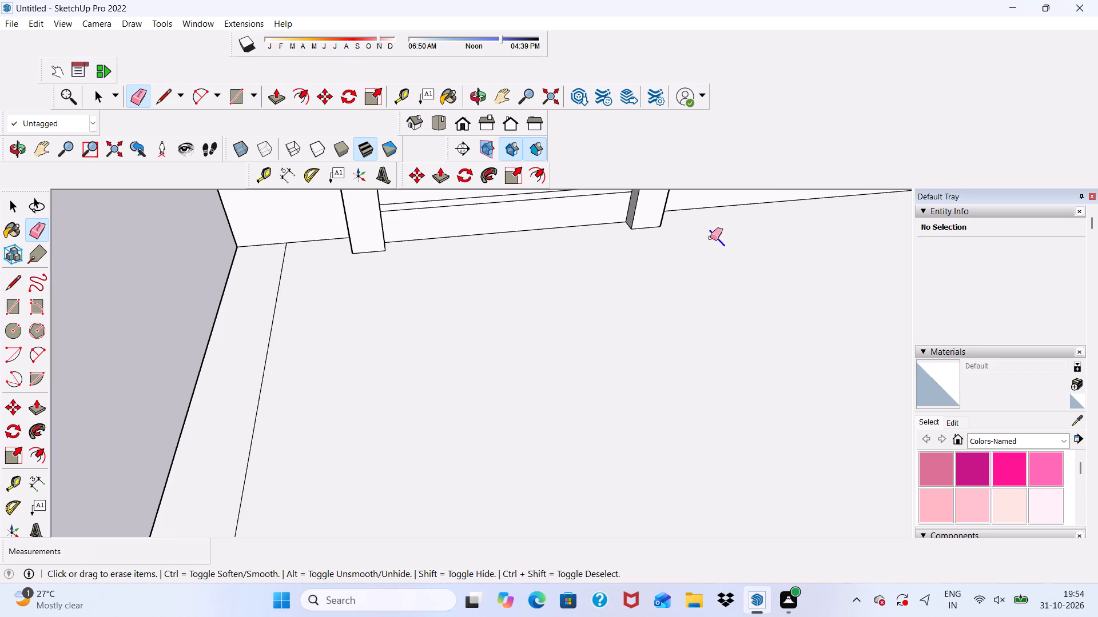
pyautogui.moveTo(710, 238); pyautogui.dragTo(702, 243)
# Raise the fourth balcony's 9" border strip by 2' with Push/Pull to form its parapet wall.
pyautogui.scroll(-6, 674, 235)
pyautogui.scroll(3, 661, 257)
pyautogui.scroll(-10, 655, 232)
pyautogui.scroll(6, 570, 392)
pyautogui.press('space')
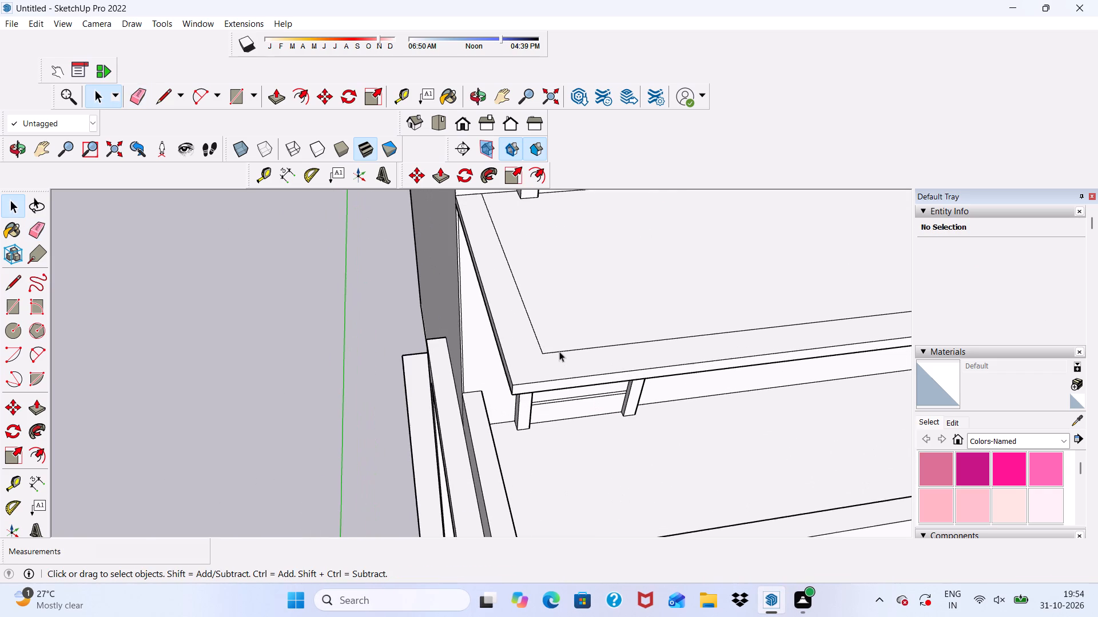
pyautogui.click(543, 362)
pyautogui.click(432, 168)
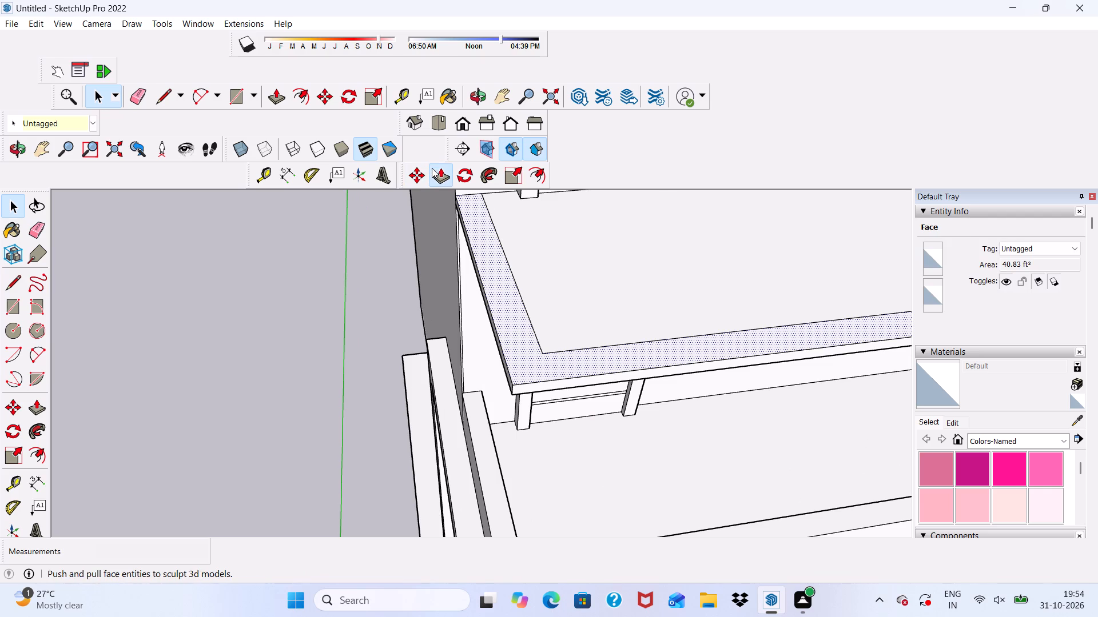
pyautogui.click(530, 362)
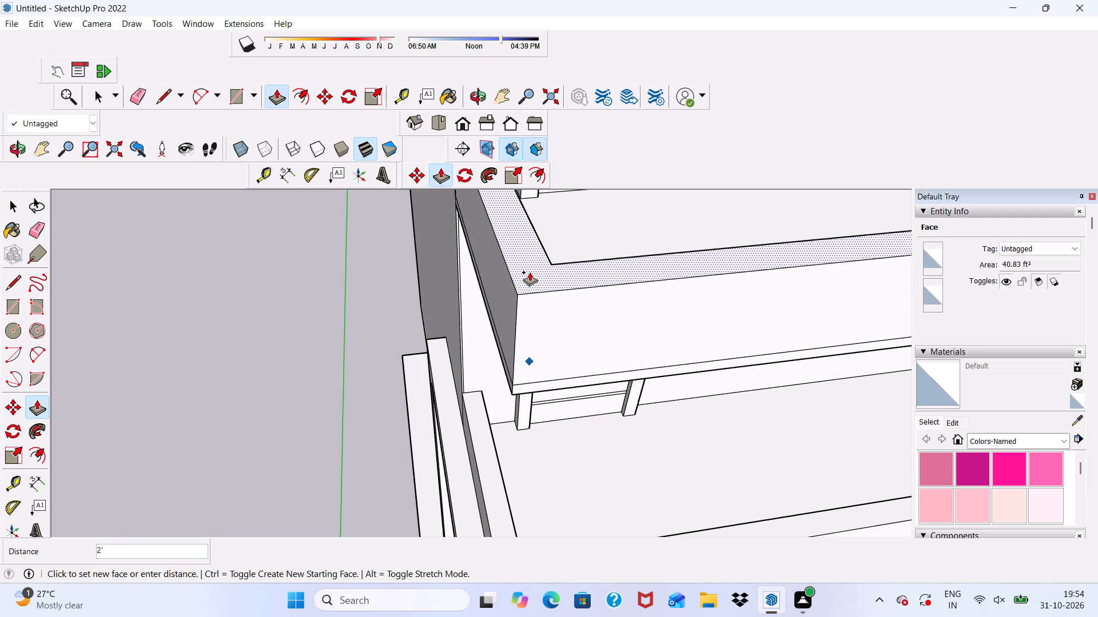
pyautogui.write("2'")
pyautogui.press('Return')
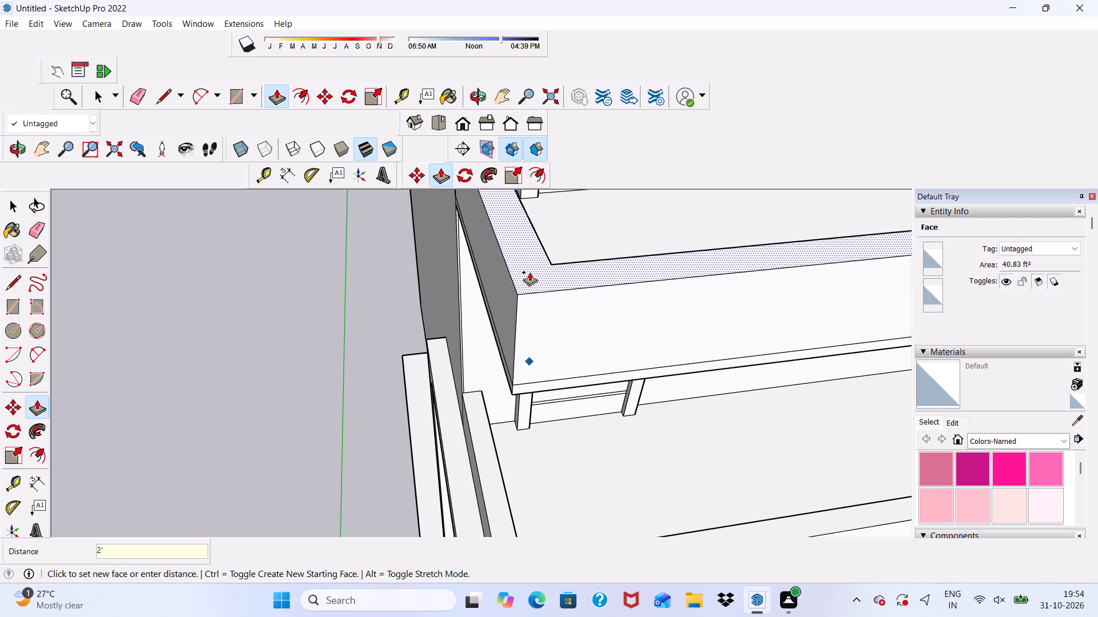
# Erase the seam lines between the fourth balcony's parapet and slab edge on the outer front and side faces.
pyautogui.scroll(-8, 534, 288)
pyautogui.moveTo(555, 395); pyautogui.dragTo(538, 330, button='middle')
pyautogui.scroll(1, 537, 330)
pyautogui.scroll(-6, 536, 330)
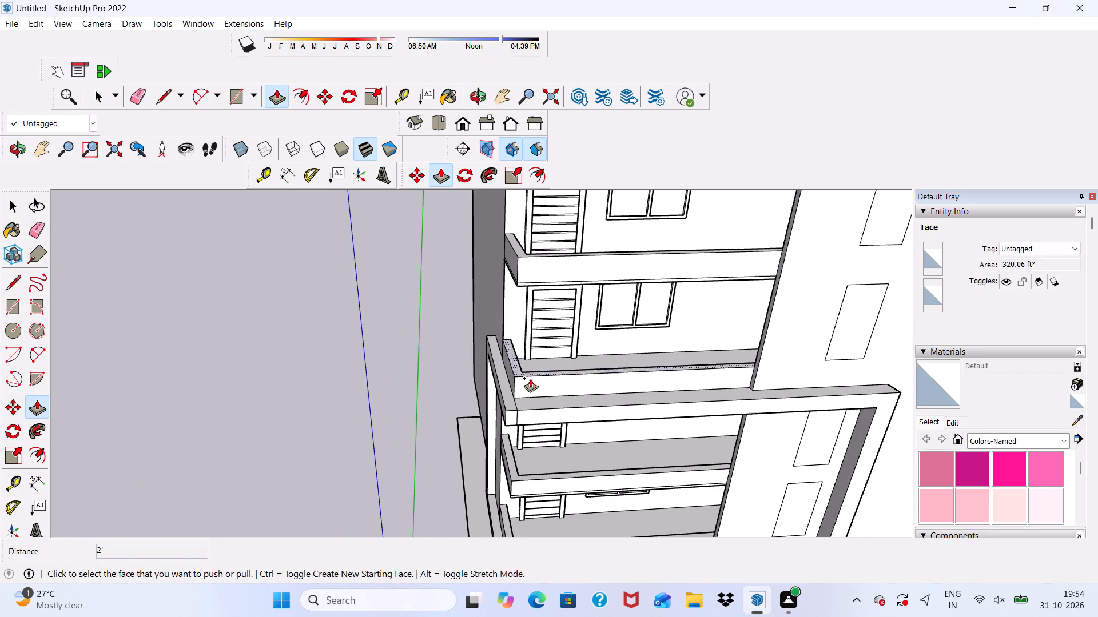
pyautogui.click(138, 87)
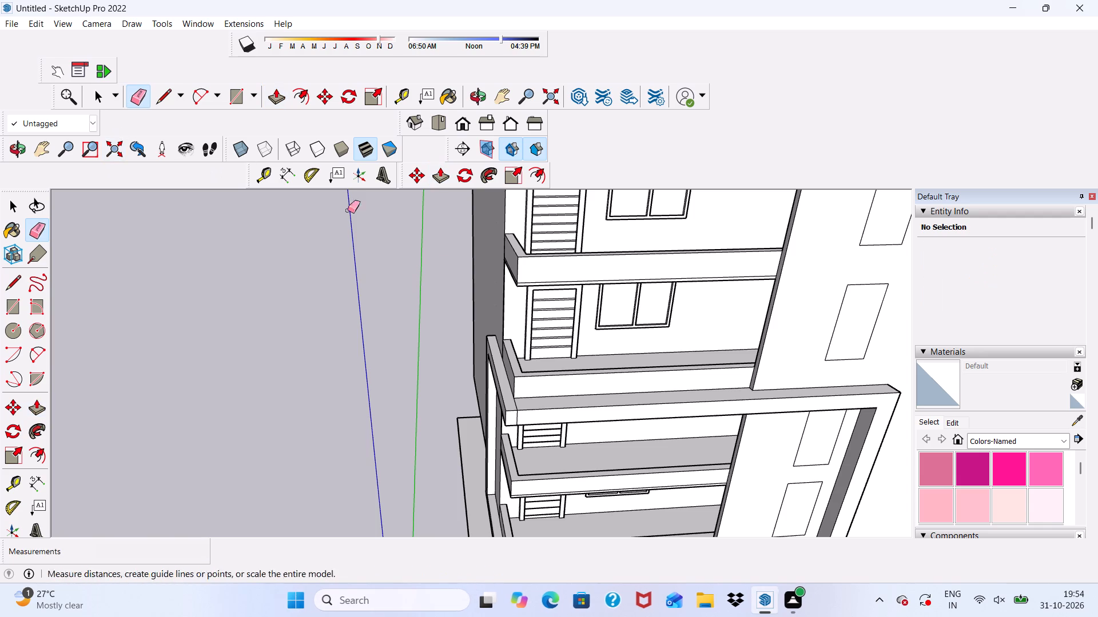
pyautogui.scroll(5, 645, 324)
pyautogui.scroll(3, 433, 219)
pyautogui.moveTo(436, 238); pyautogui.dragTo(438, 249)
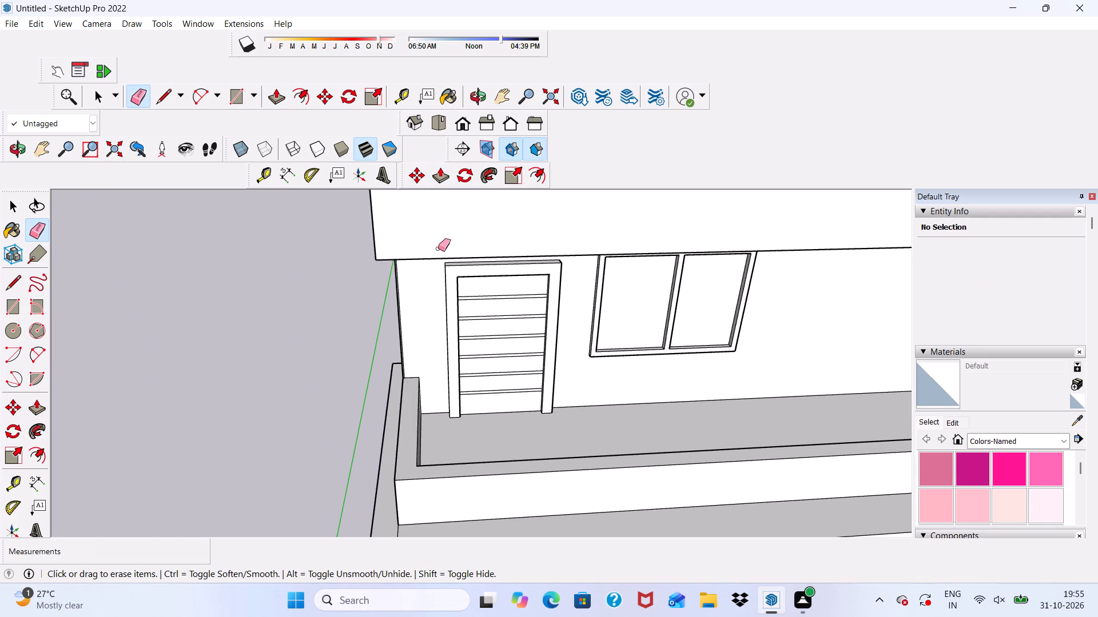
pyautogui.scroll(-1, 439, 251)
pyautogui.moveTo(441, 254); pyautogui.dragTo(673, 268, button='middle')
pyautogui.moveTo(625, 249); pyautogui.dragTo(623, 254)
pyautogui.scroll(-2, 580, 263)
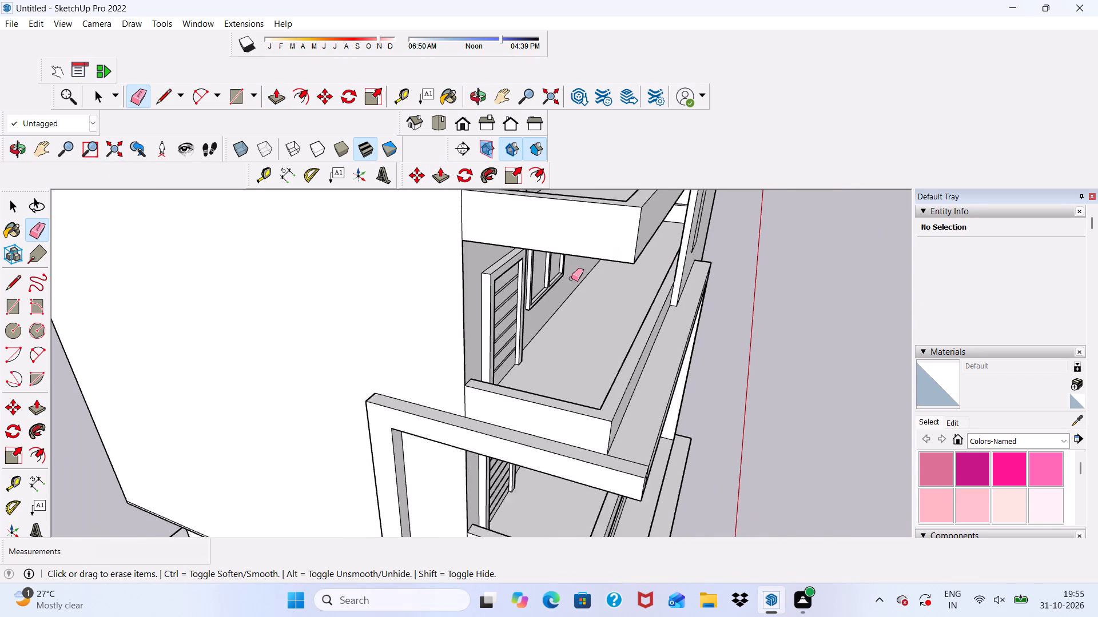
pyautogui.scroll(-3, 571, 278)
pyautogui.press('space')
# Erase the leftover lines near the door-side outer corner of the lower frame's projecting slab, on its front face and underside.
pyautogui.moveTo(653, 324); pyautogui.dragTo(397, 314, button='middle')
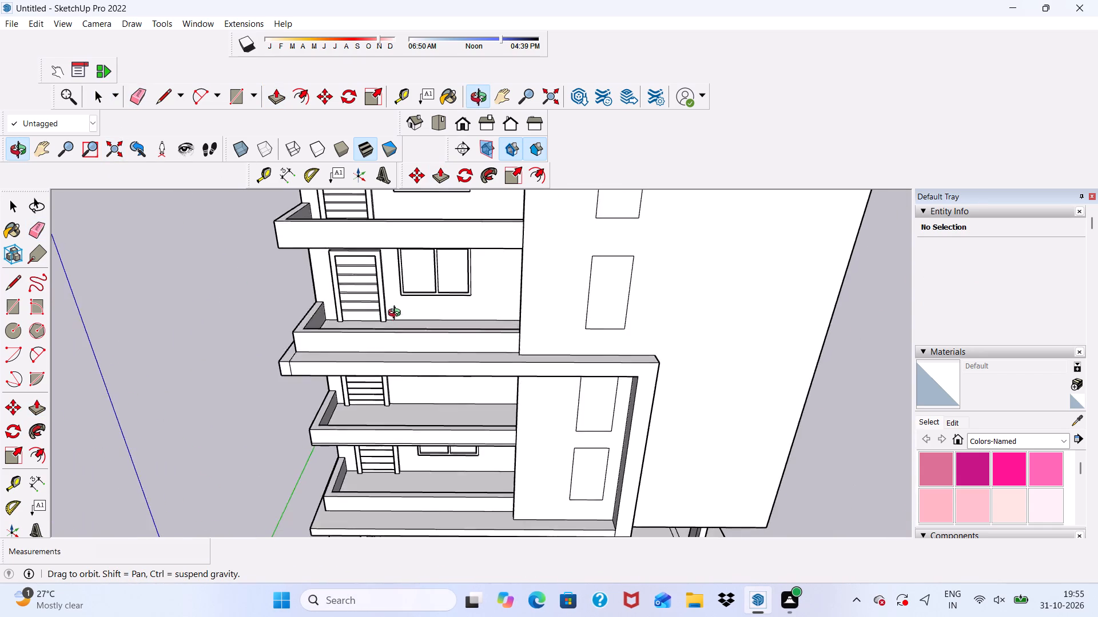
pyautogui.moveTo(397, 314); pyautogui.dragTo(397, 259, button='middle')
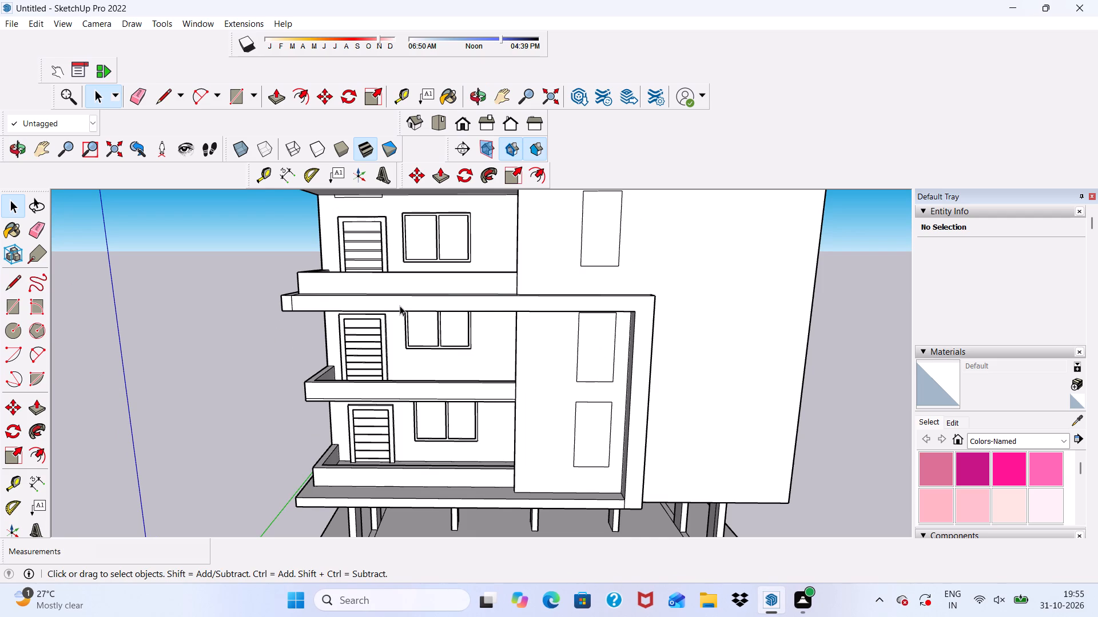
pyautogui.scroll(-5, 410, 323)
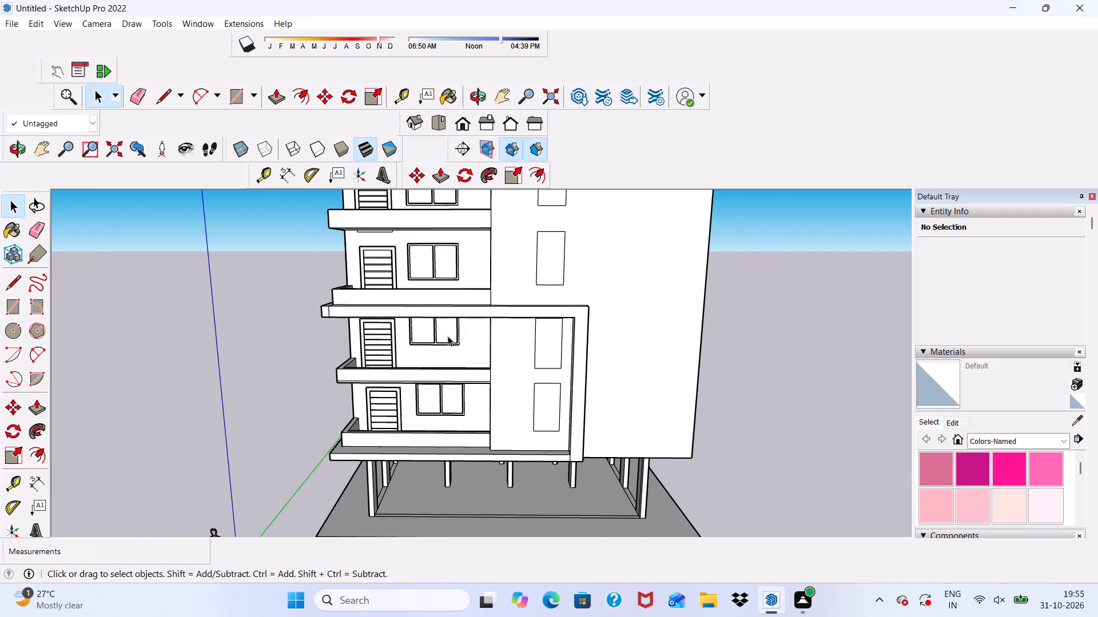
pyautogui.scroll(-3, 448, 336)
pyautogui.scroll(6, 386, 347)
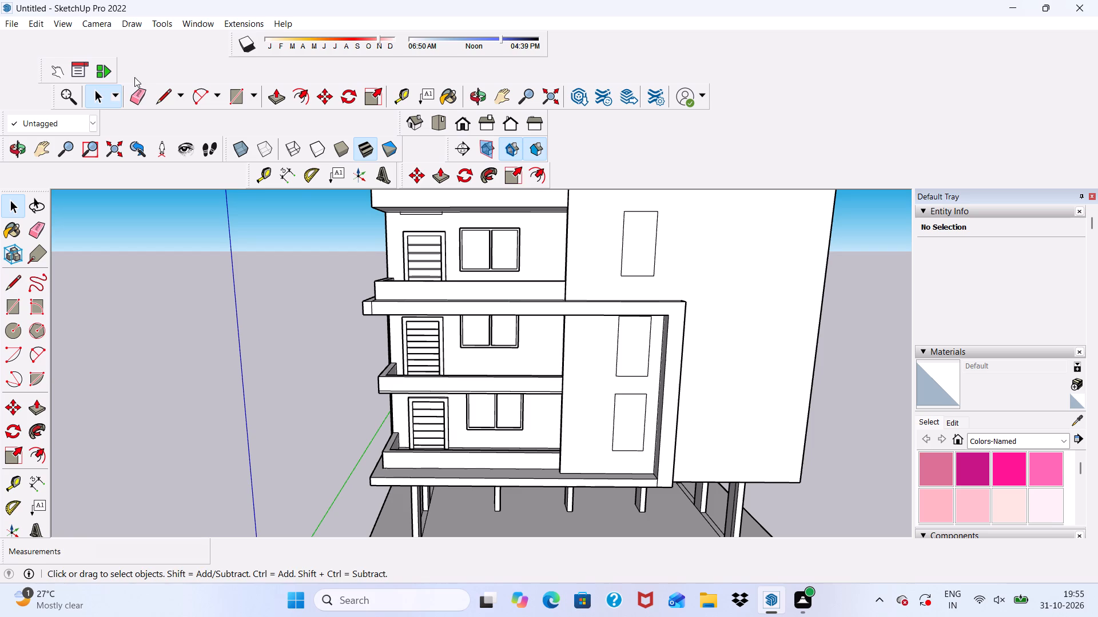
pyautogui.doubleClick(134, 77)
pyautogui.click(138, 90)
pyautogui.scroll(5, 447, 359)
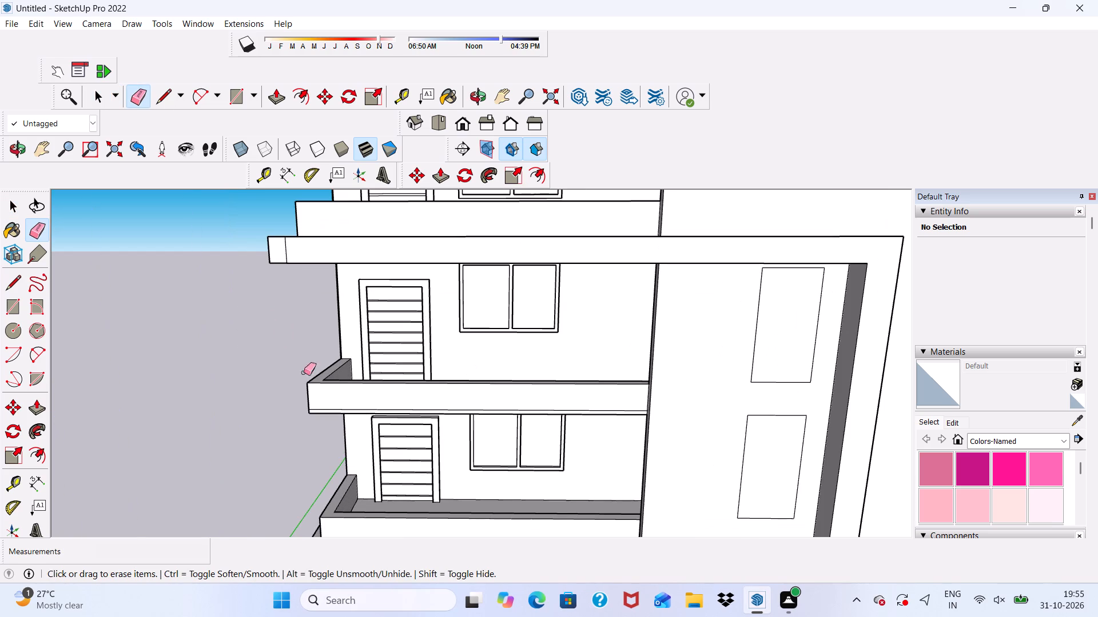
pyautogui.moveTo(338, 418); pyautogui.dragTo(359, 448, button='middle')
pyautogui.scroll(8, 279, 307)
pyautogui.moveTo(361, 269); pyautogui.dragTo(377, 283)
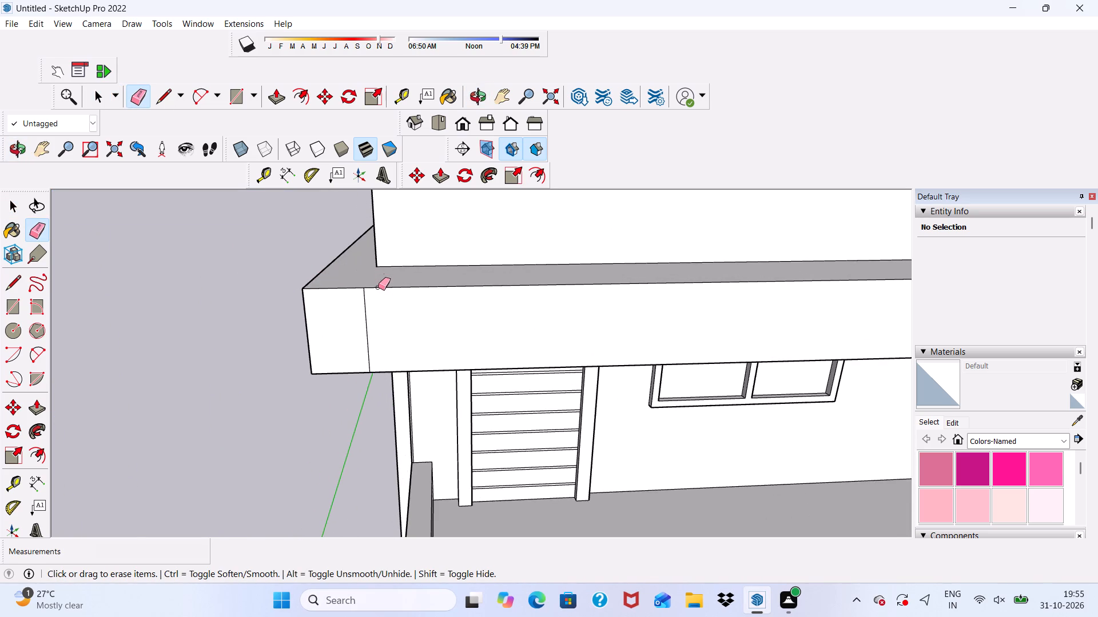
pyautogui.moveTo(376, 316); pyautogui.dragTo(369, 323)
pyautogui.scroll(-1, 400, 352)
pyautogui.moveTo(404, 354); pyautogui.dragTo(420, 220, button='middle')
pyautogui.scroll(2, 420, 220)
pyautogui.scroll(-5, 420, 222)
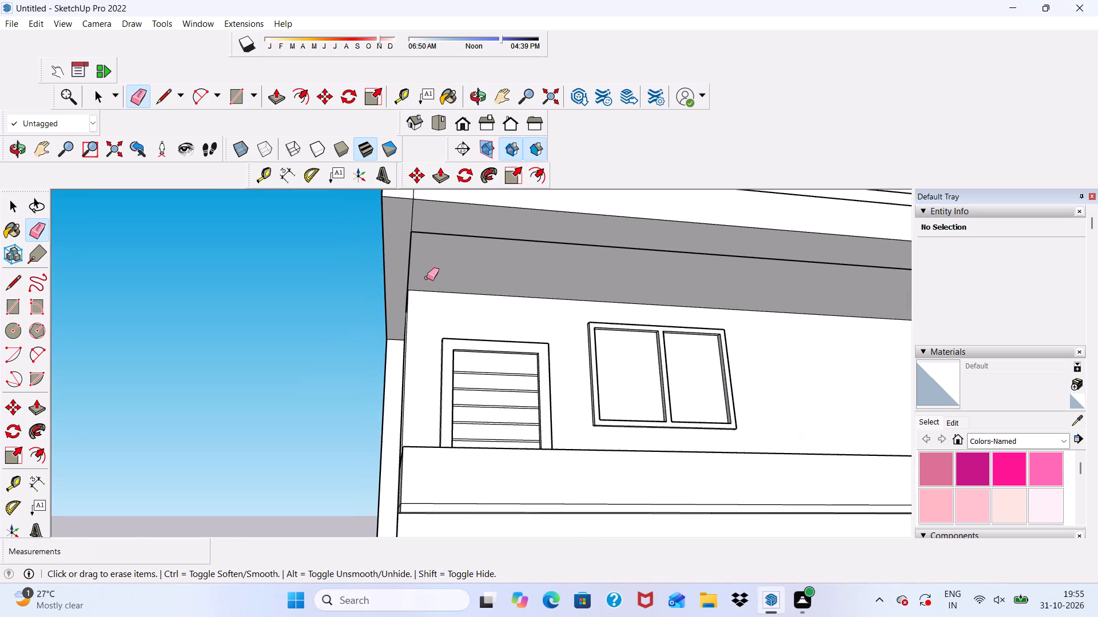
pyautogui.scroll(4, 427, 224)
pyautogui.moveTo(421, 222); pyautogui.dragTo(407, 223)
pyautogui.moveTo(401, 225); pyautogui.dragTo(415, 228)
pyautogui.scroll(-2, 420, 237)
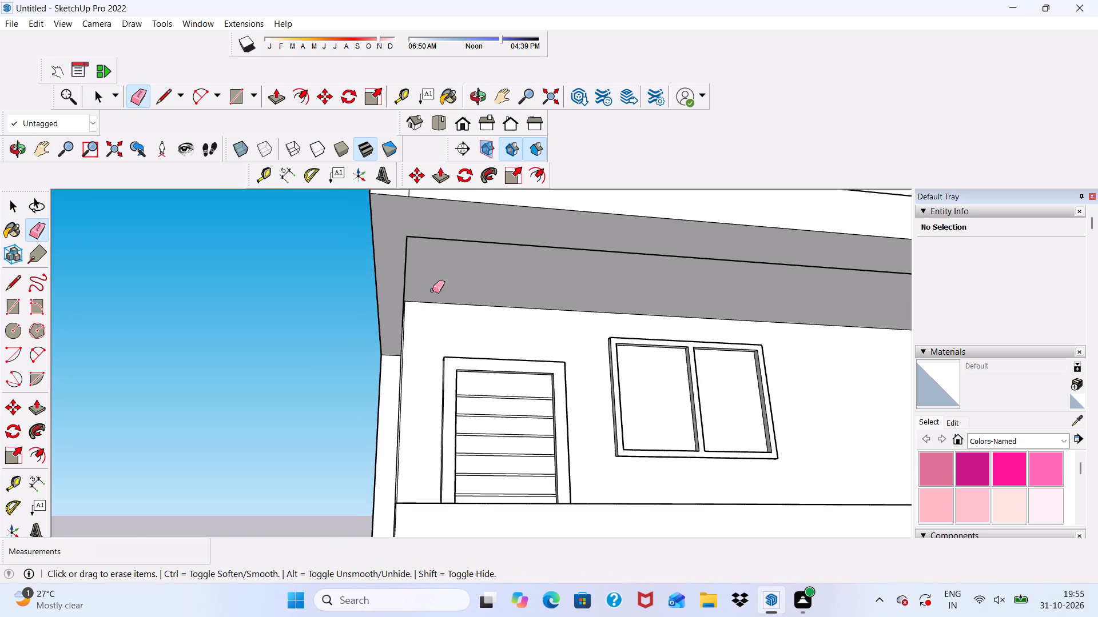
pyautogui.scroll(-5, 432, 290)
pyautogui.scroll(5, 423, 255)
pyautogui.moveTo(443, 222); pyautogui.dragTo(436, 229)
pyautogui.scroll(-5, 415, 253)
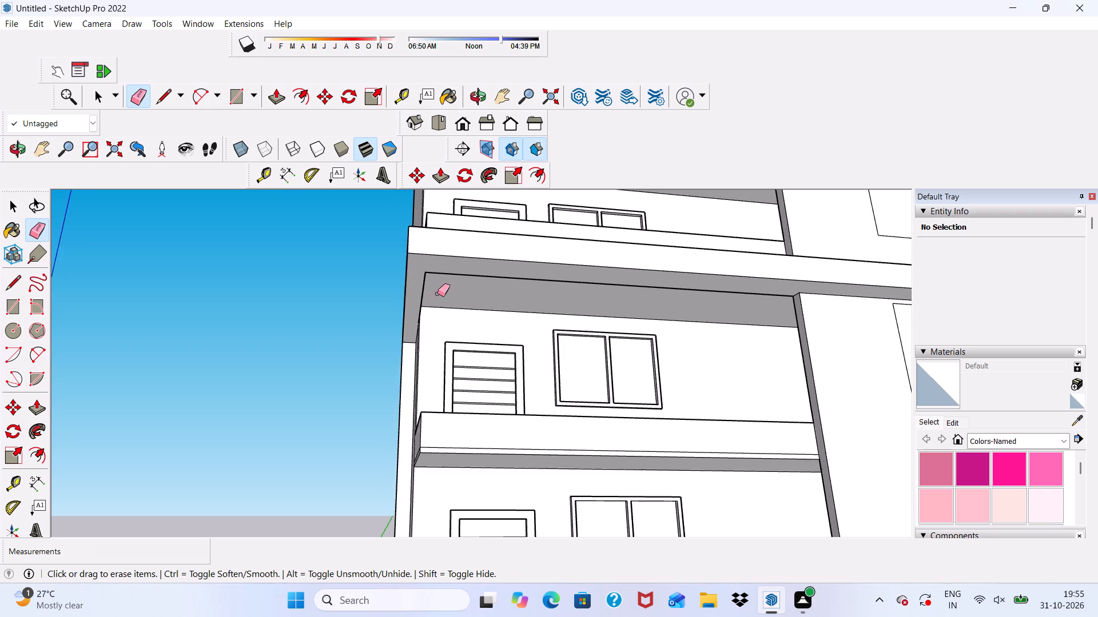
# Examine the stacked balconies and frames along the building's front from below and above.
pyautogui.scroll(-12, 437, 294)
pyautogui.moveTo(521, 320); pyautogui.dragTo(431, 356, button='middle')
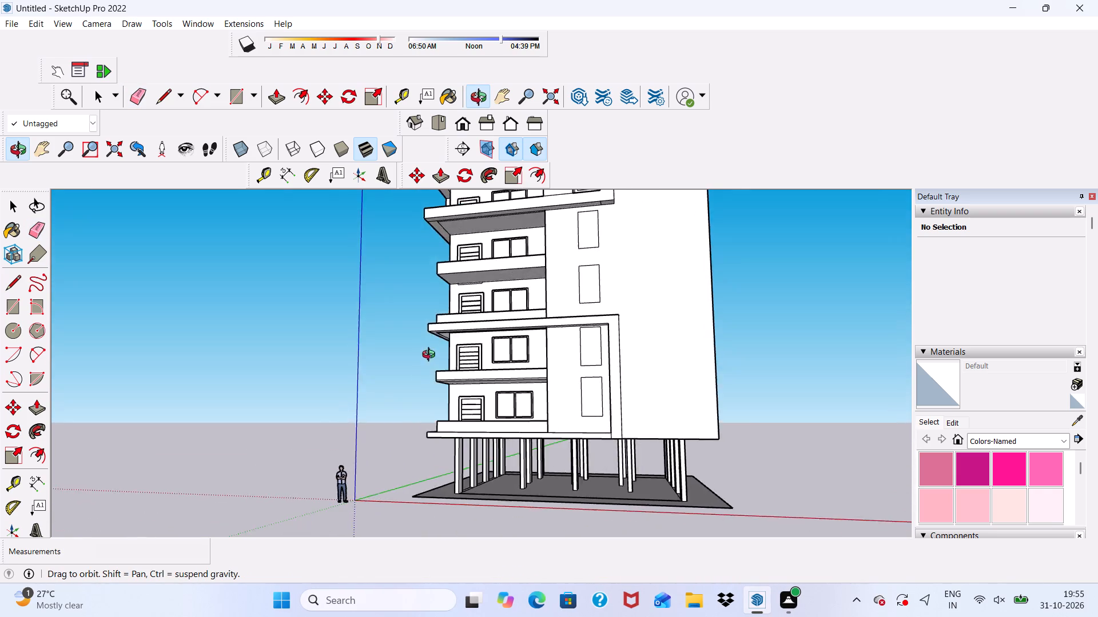
pyautogui.moveTo(431, 356); pyautogui.dragTo(495, 584, button='middle')
pyautogui.scroll(4, 469, 394)
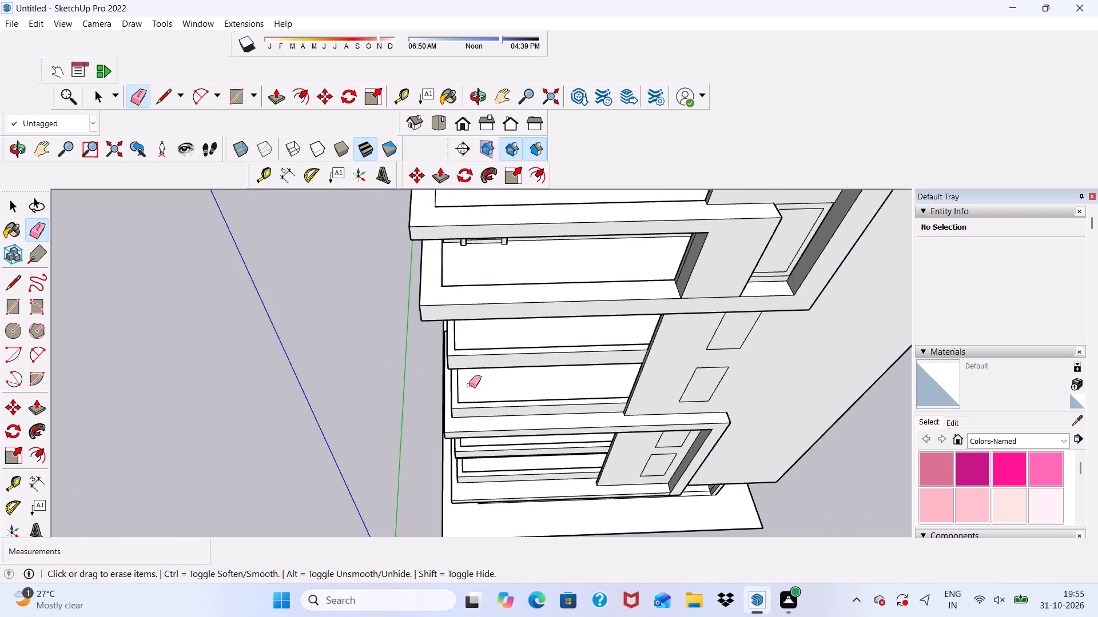
pyautogui.press('space')
pyautogui.scroll(19, 468, 350)
pyautogui.scroll(-12, 435, 344)
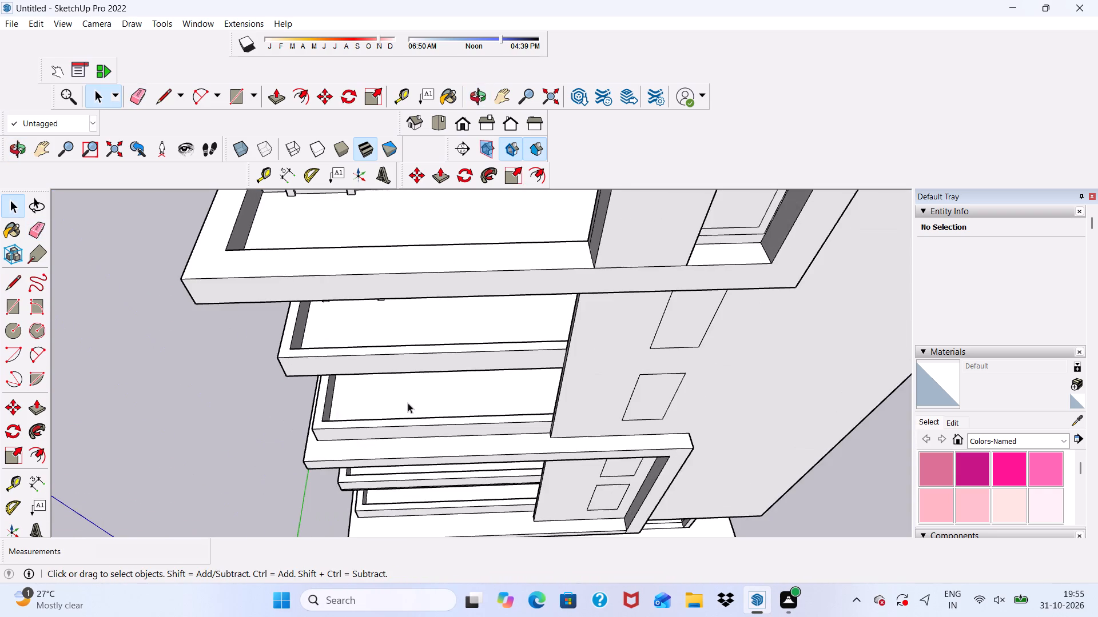
pyautogui.moveTo(408, 409); pyautogui.dragTo(421, 328, button='middle')
pyautogui.scroll(-9, 428, 329)
pyautogui.moveTo(433, 388); pyautogui.dragTo(433, 338, button='middle')
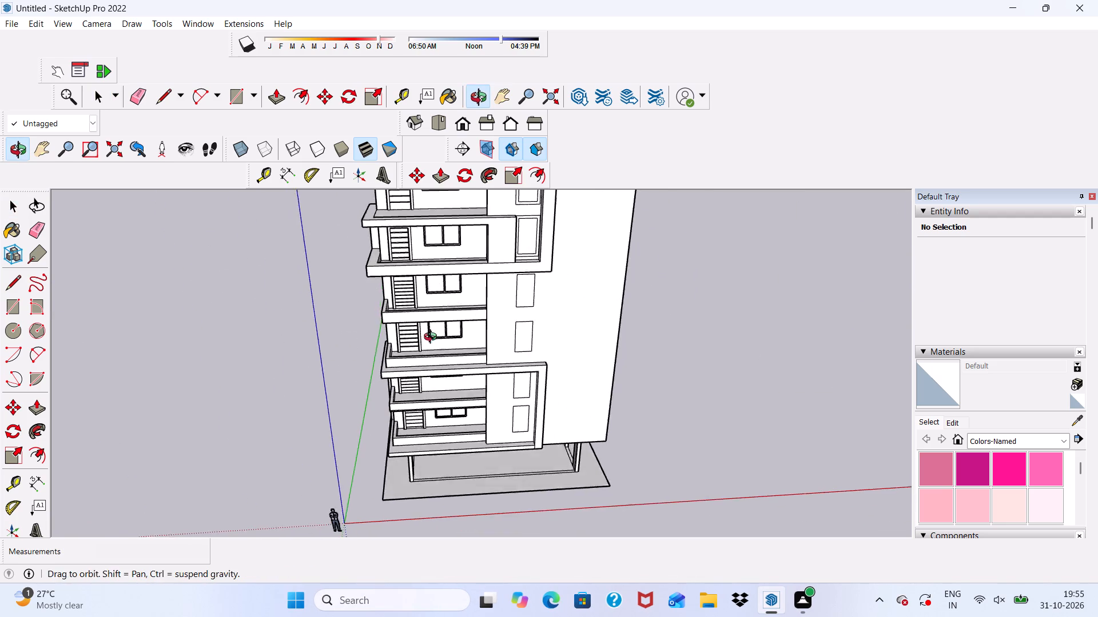
pyautogui.moveTo(433, 338); pyautogui.dragTo(433, 328, button='middle')
# Push/Pull the recessed floor of the balcony above the upper frame's base about 1", flush with its surrounding slab.
pyautogui.scroll(1, 433, 327)
pyautogui.scroll(-5, 433, 327)
pyautogui.scroll(17, 398, 277)
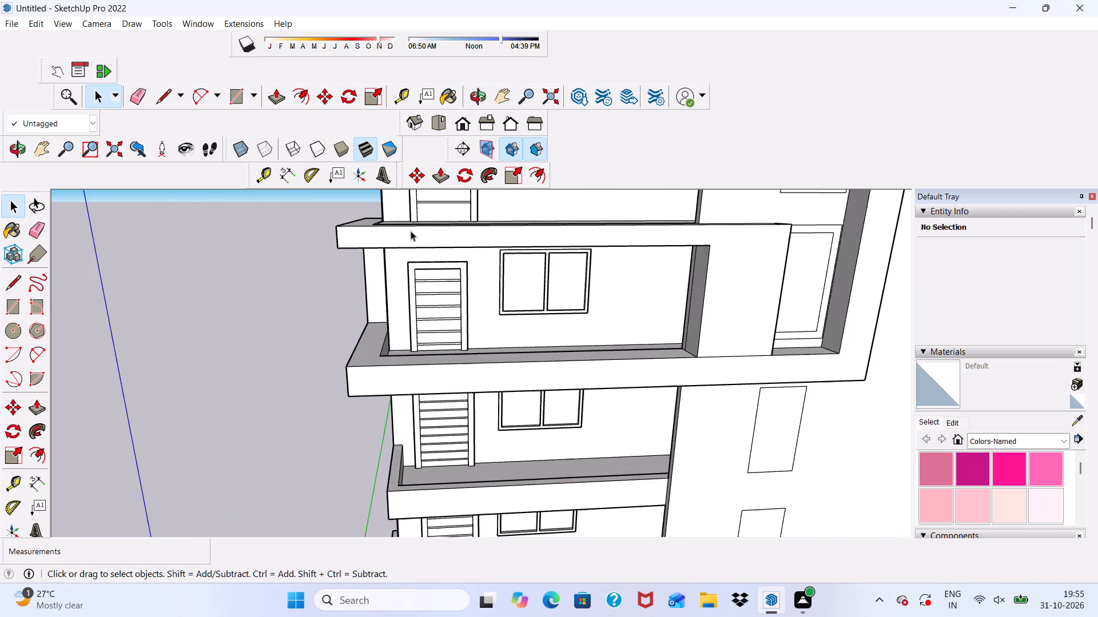
pyautogui.moveTo(411, 231); pyautogui.dragTo(223, 332, button='middle')
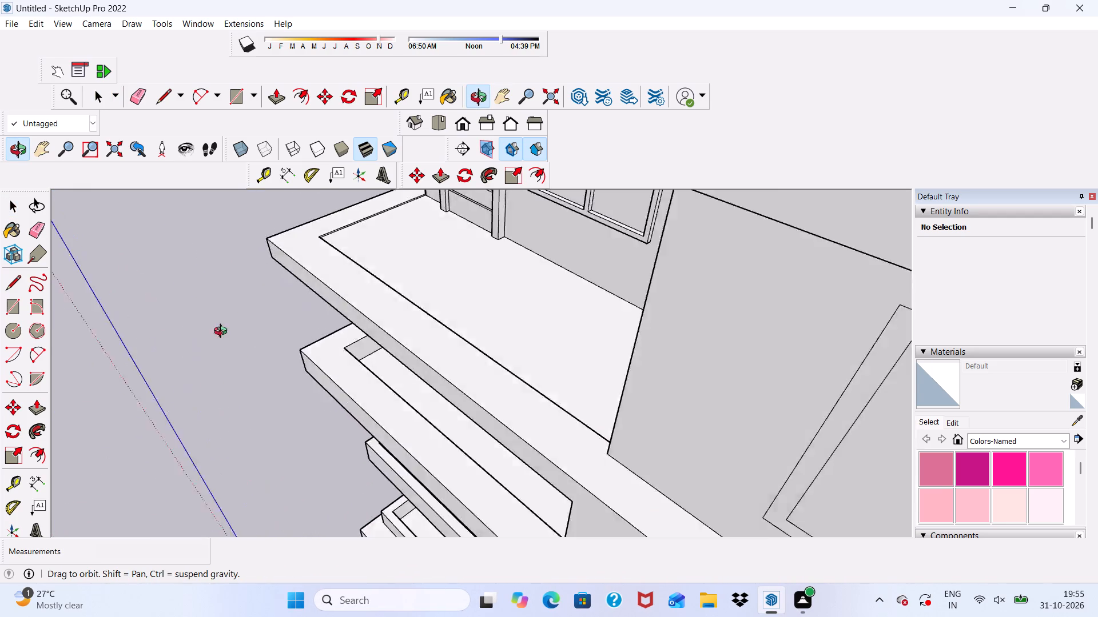
pyautogui.moveTo(223, 332); pyautogui.dragTo(811, 327, button='middle')
pyautogui.scroll(8, 567, 297)
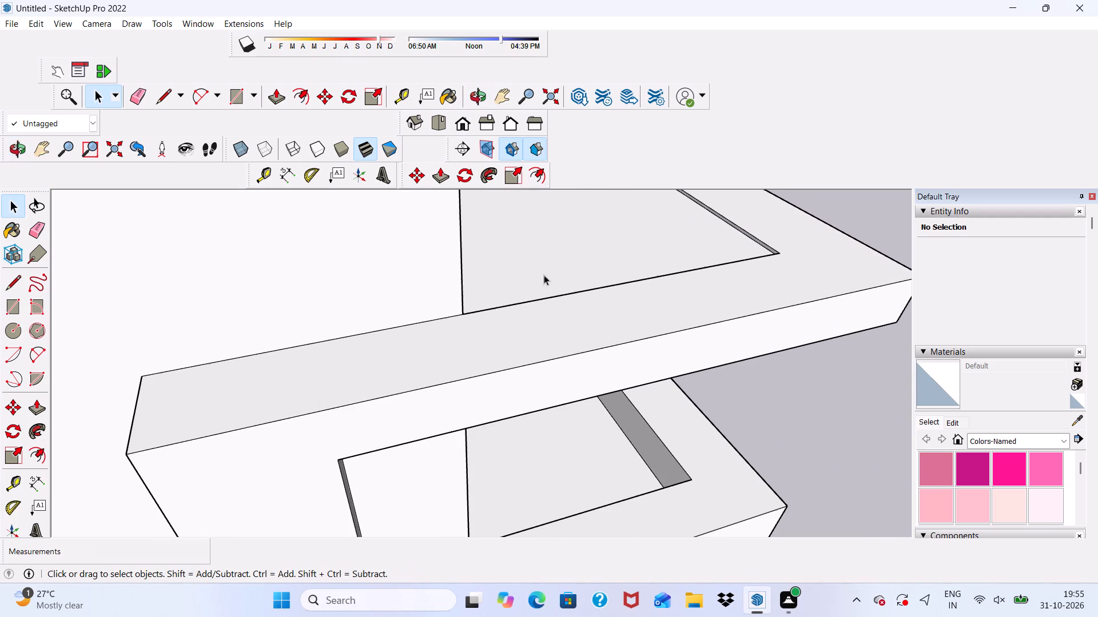
pyautogui.click(562, 267)
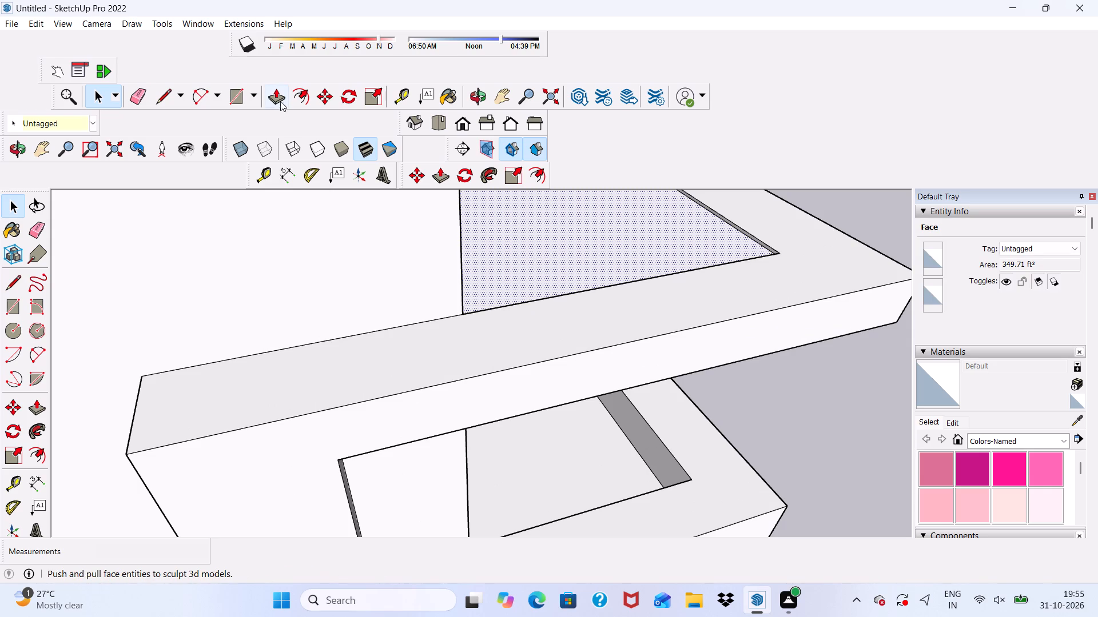
pyautogui.click(280, 100)
pyautogui.click(659, 219)
pyautogui.click(782, 225)
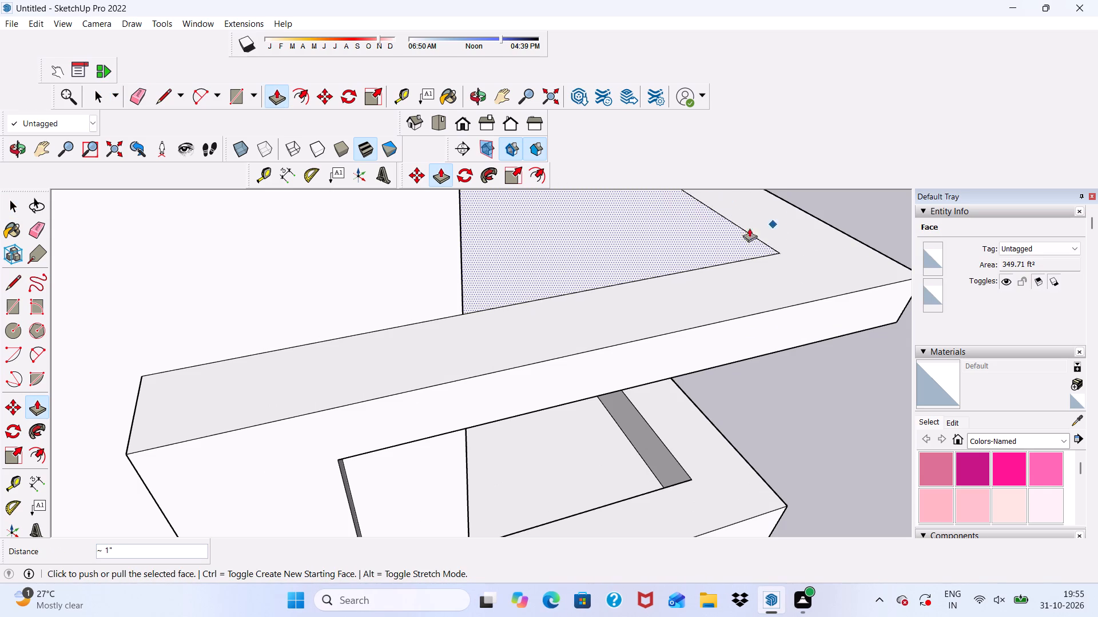
# Offset the levelled balcony floor's outline 9" inward.
pyautogui.scroll(-7, 698, 254)
pyautogui.moveTo(636, 406); pyautogui.dragTo(297, 450, button='middle')
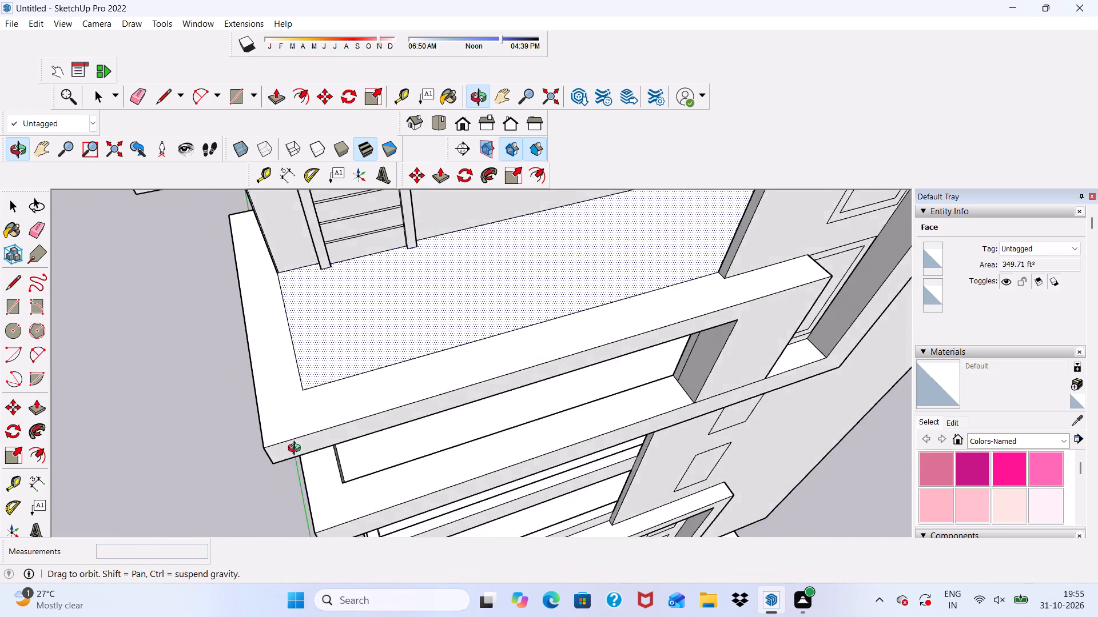
pyautogui.moveTo(297, 450); pyautogui.dragTo(274, 430, button='middle')
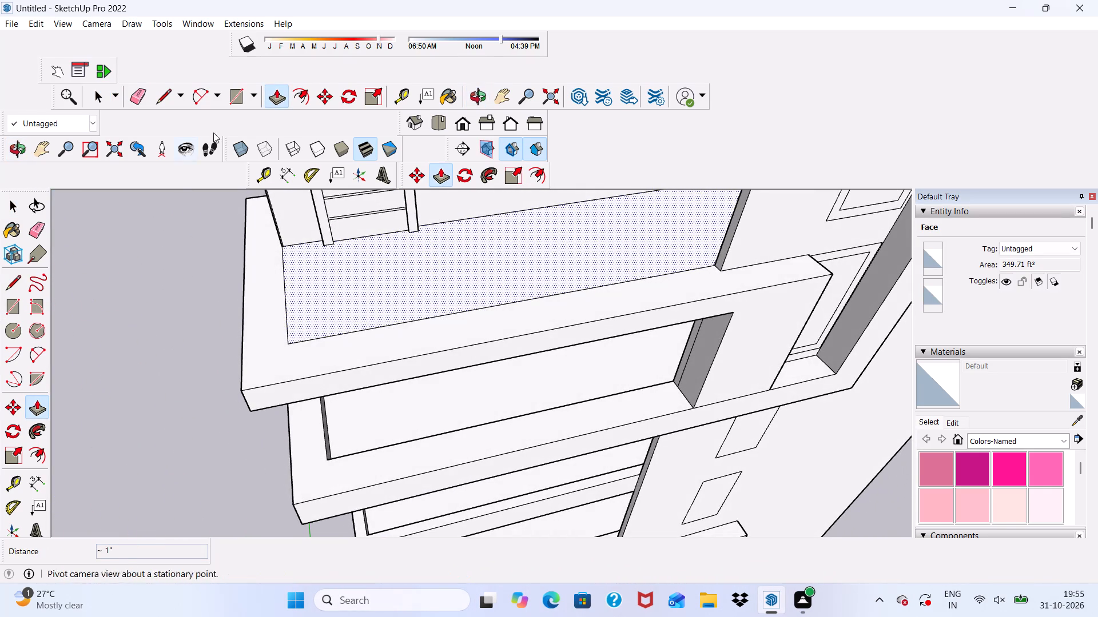
pyautogui.click(305, 97)
pyautogui.scroll(3, 364, 386)
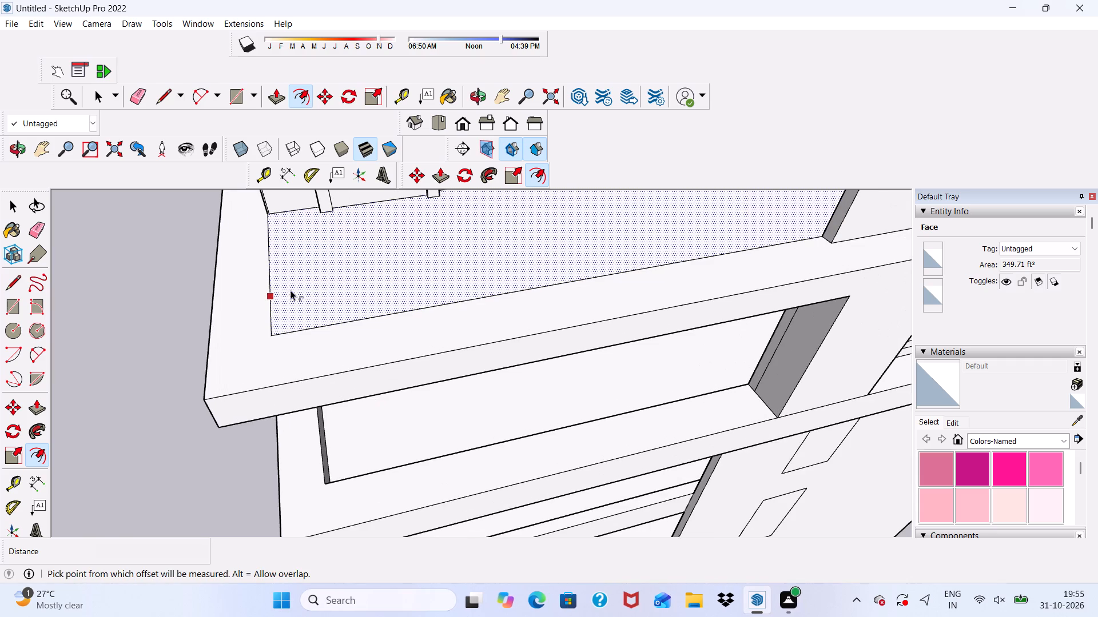
pyautogui.click(285, 289)
pyautogui.press('9')
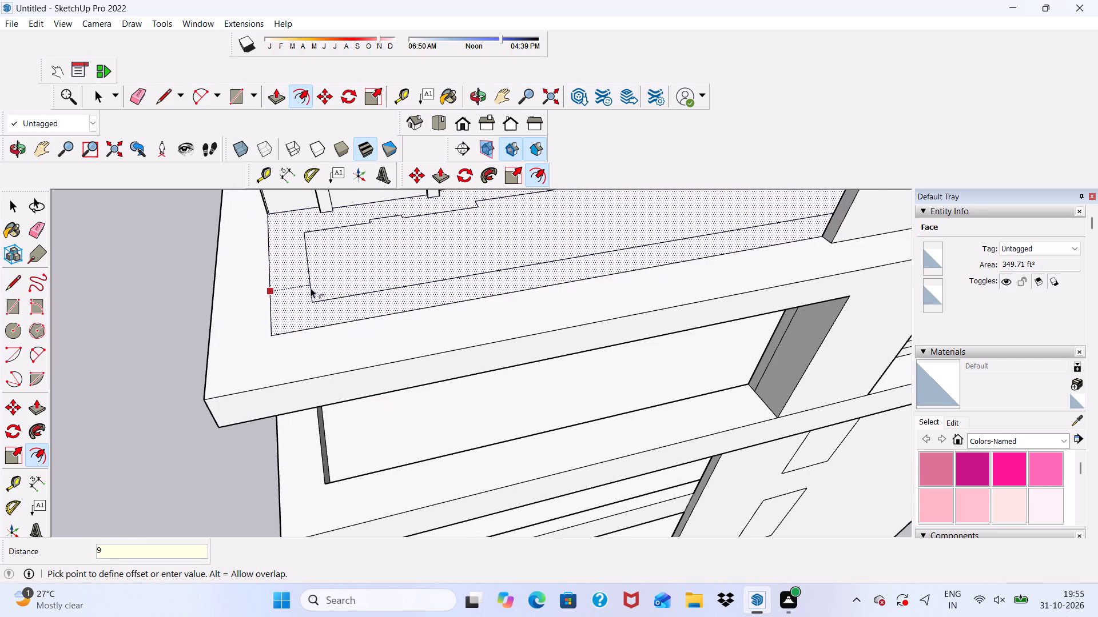
pyautogui.hotkey('shift', '"')
pyautogui.press('Return')
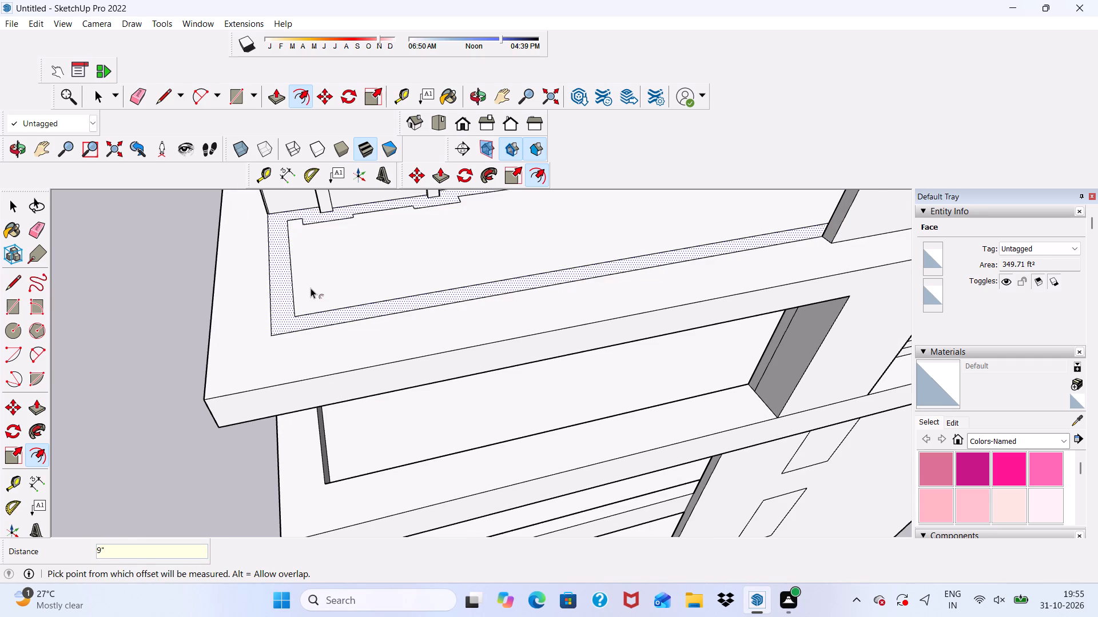
# Draw a 9" line from the offset outline's corner beside this balcony's door to the building wall.
pyautogui.click(158, 101)
pyautogui.scroll(7, 281, 224)
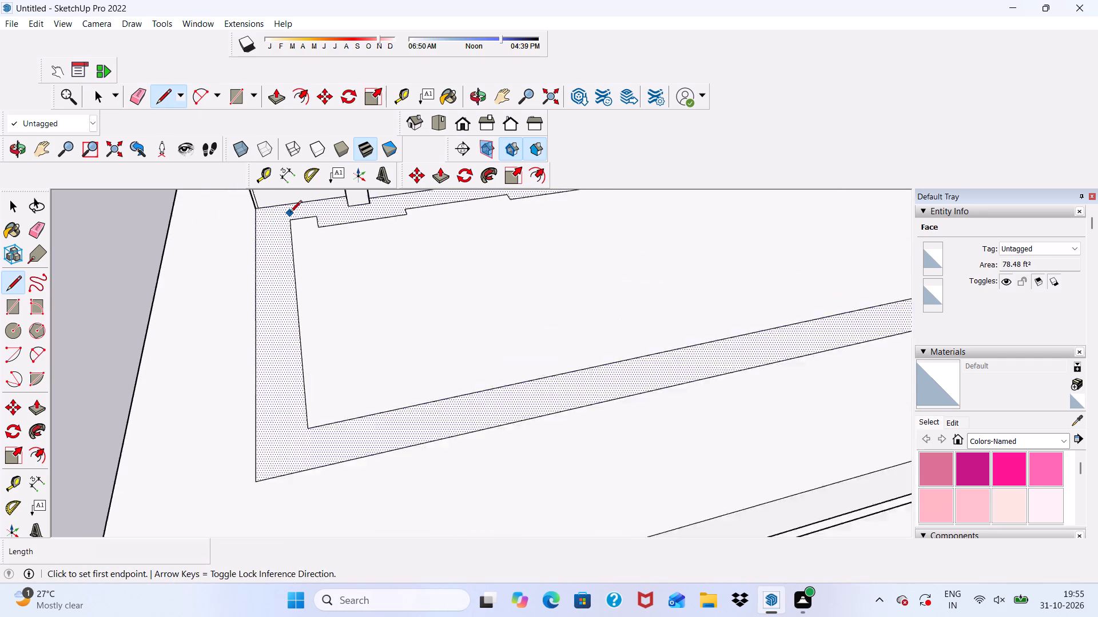
pyautogui.scroll(6, 290, 213)
pyautogui.click(289, 224)
pyautogui.scroll(-6, 289, 225)
pyautogui.scroll(7, 305, 175)
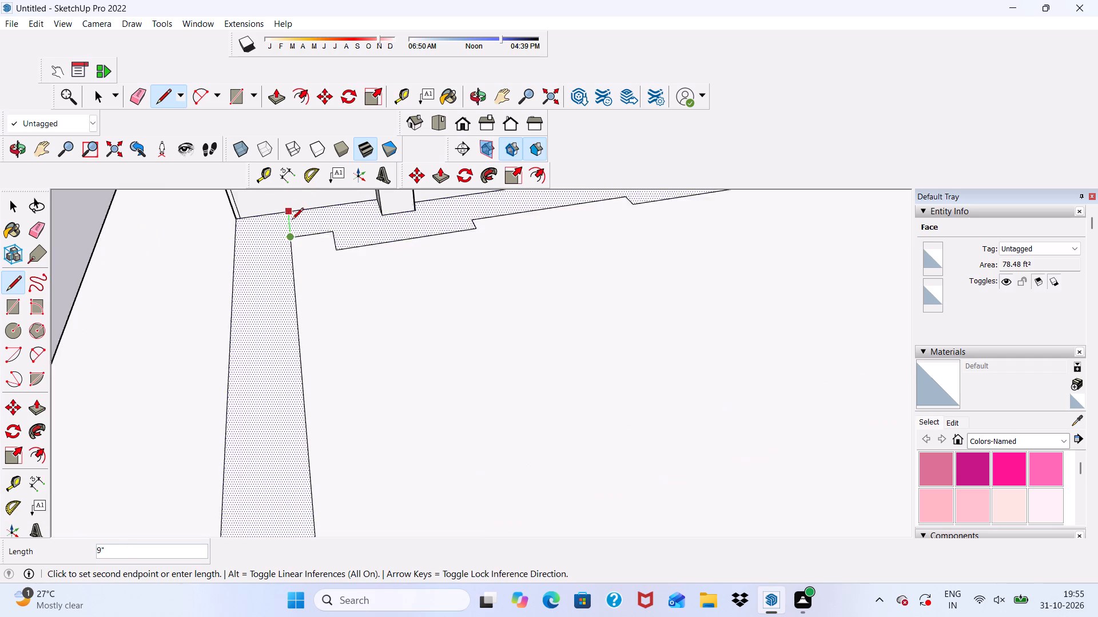
pyautogui.scroll(6, 292, 221)
pyautogui.click(288, 208)
pyautogui.scroll(-8, 288, 223)
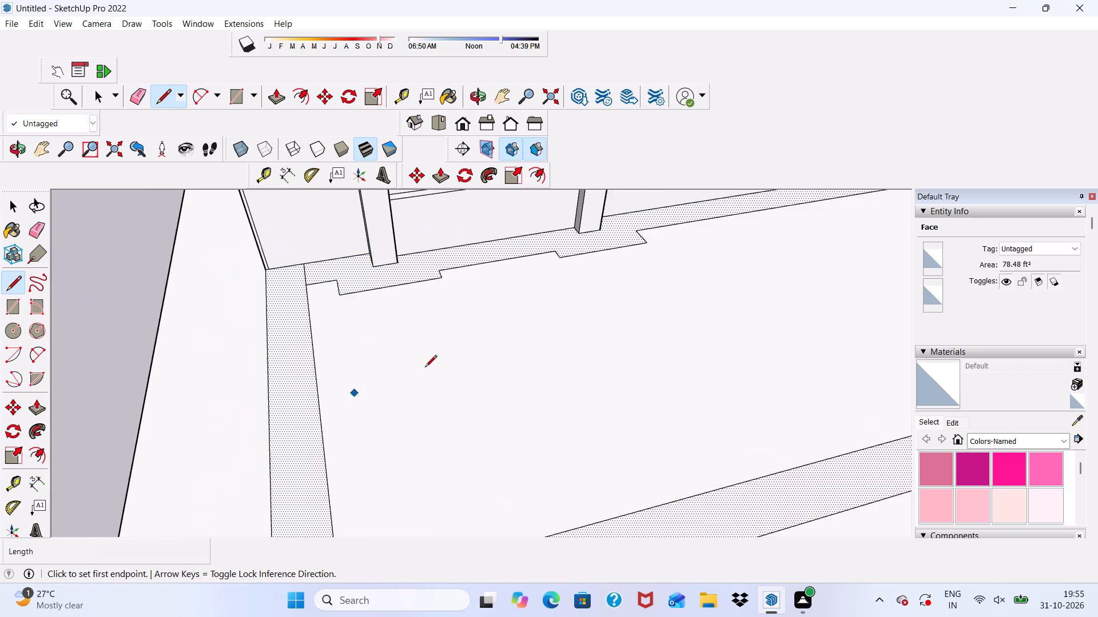
pyautogui.scroll(-4, 425, 368)
pyautogui.moveTo(449, 347); pyautogui.dragTo(494, 374, button='middle')
pyautogui.scroll(-6, 531, 376)
pyautogui.scroll(1, 650, 319)
pyautogui.scroll(-4, 650, 319)
pyautogui.moveTo(667, 371); pyautogui.dragTo(671, 358, button='middle')
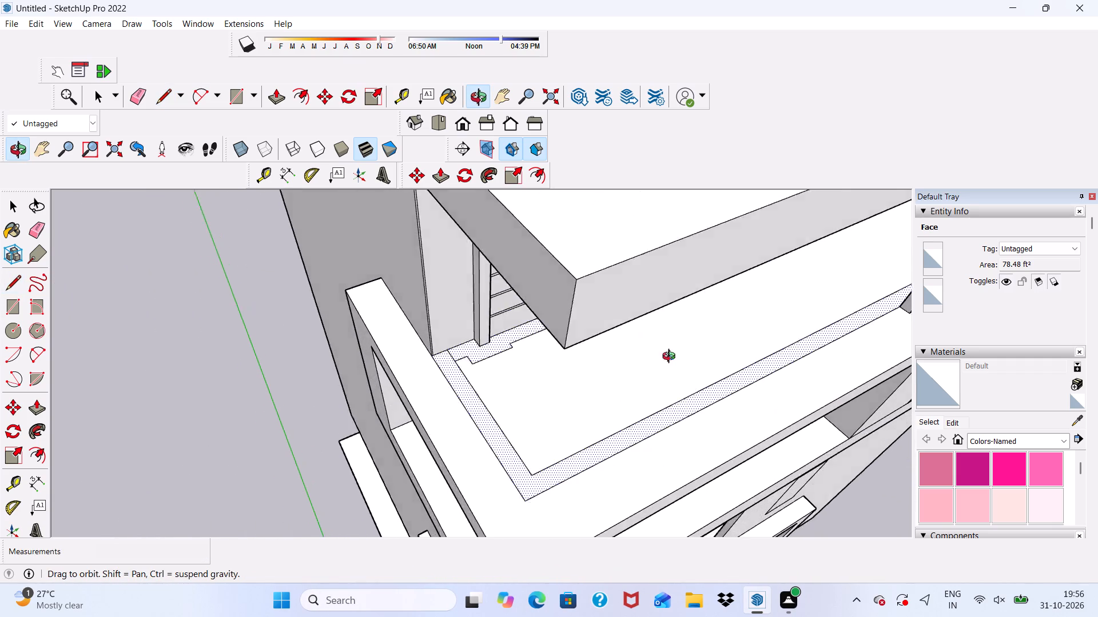
# Draw a 9" line from the offset outline's corner at the balcony's far end, across the border strip to the slab edge.
pyautogui.moveTo(671, 358); pyautogui.dragTo(762, 322, button='middle')
pyautogui.scroll(1, 702, 248)
pyautogui.scroll(-10, 702, 247)
pyautogui.scroll(6, 701, 250)
pyautogui.scroll(-1, 699, 241)
pyautogui.scroll(4, 699, 282)
pyautogui.moveTo(698, 279); pyautogui.dragTo(729, 230, button='middle')
pyautogui.scroll(1, 729, 229)
pyautogui.scroll(-8, 726, 254)
pyautogui.scroll(4, 736, 248)
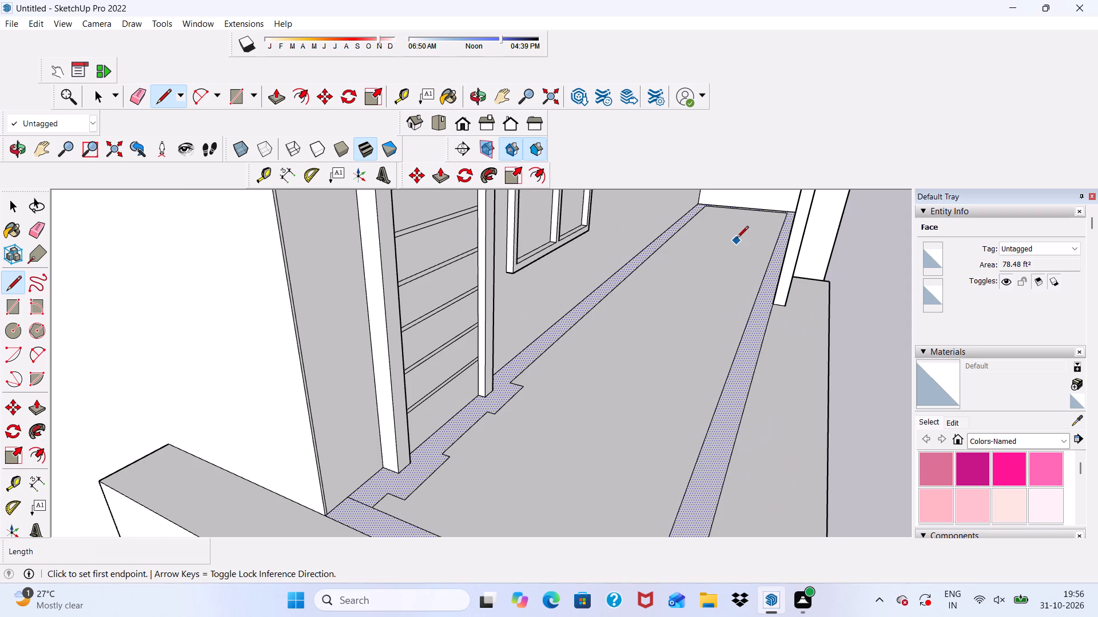
pyautogui.scroll(6, 737, 239)
pyautogui.scroll(-4, 783, 167)
pyautogui.scroll(7, 807, 251)
pyautogui.scroll(-6, 753, 233)
pyautogui.scroll(10, 724, 291)
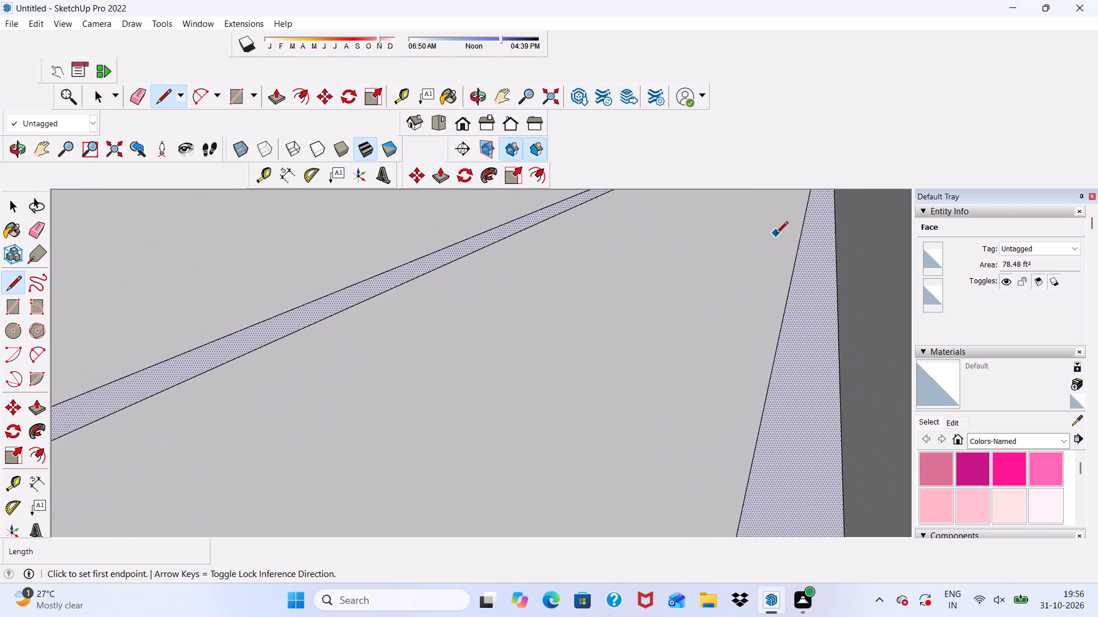
pyautogui.moveTo(777, 234); pyautogui.dragTo(787, 253, button='middle')
pyautogui.scroll(-5, 787, 261)
pyautogui.scroll(8, 806, 217)
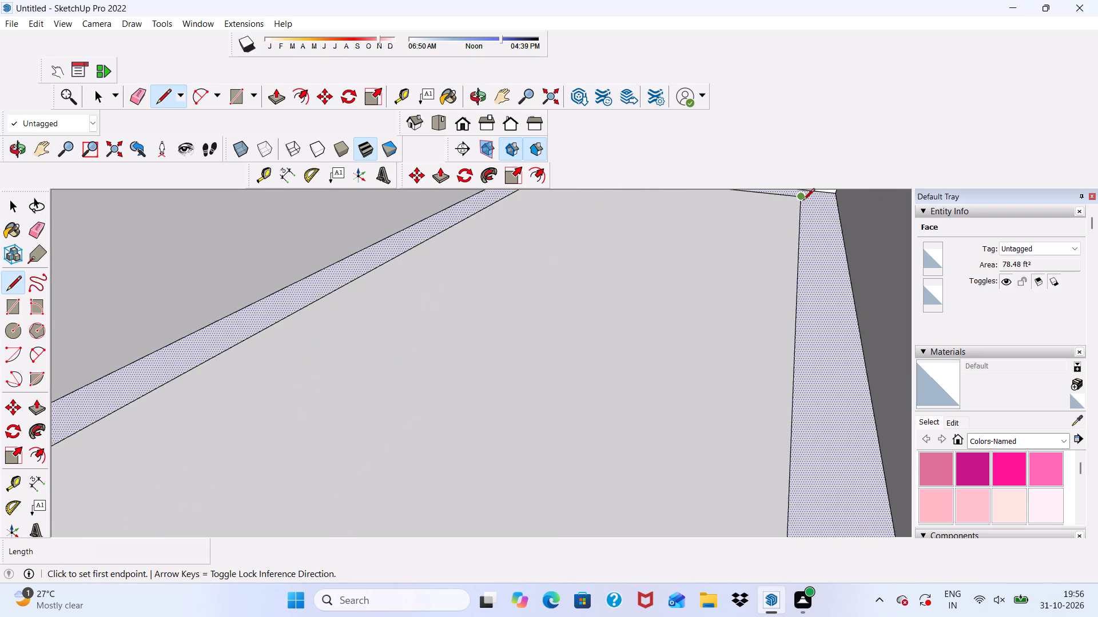
pyautogui.scroll(2, 803, 201)
pyautogui.scroll(-5, 803, 201)
pyautogui.scroll(7, 807, 205)
pyautogui.scroll(-5, 801, 198)
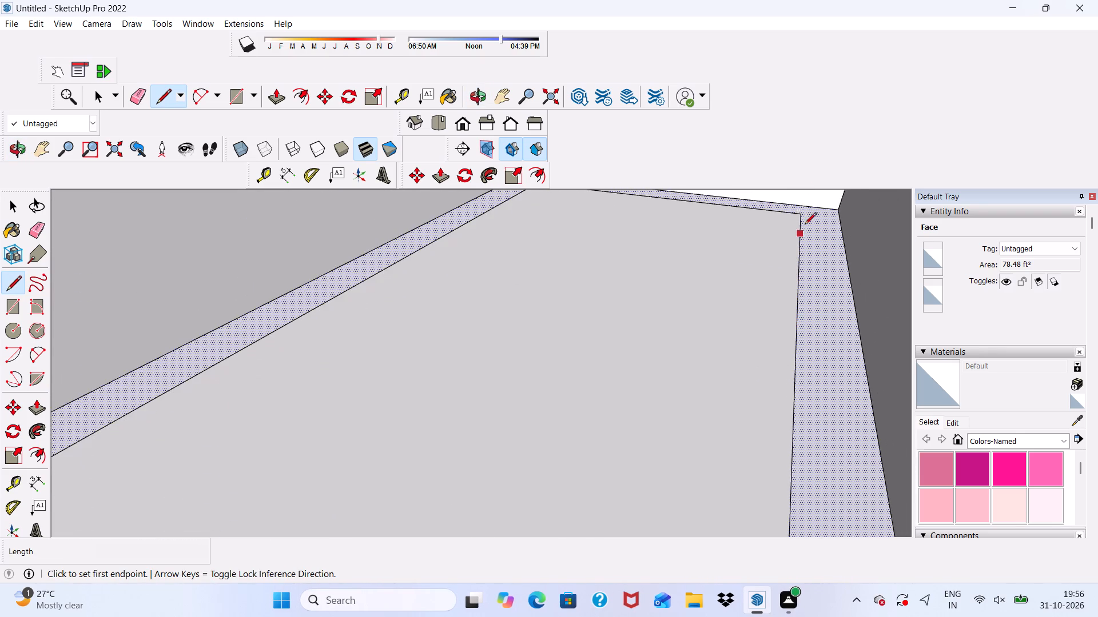
pyautogui.scroll(14, 805, 223)
pyautogui.click(801, 231)
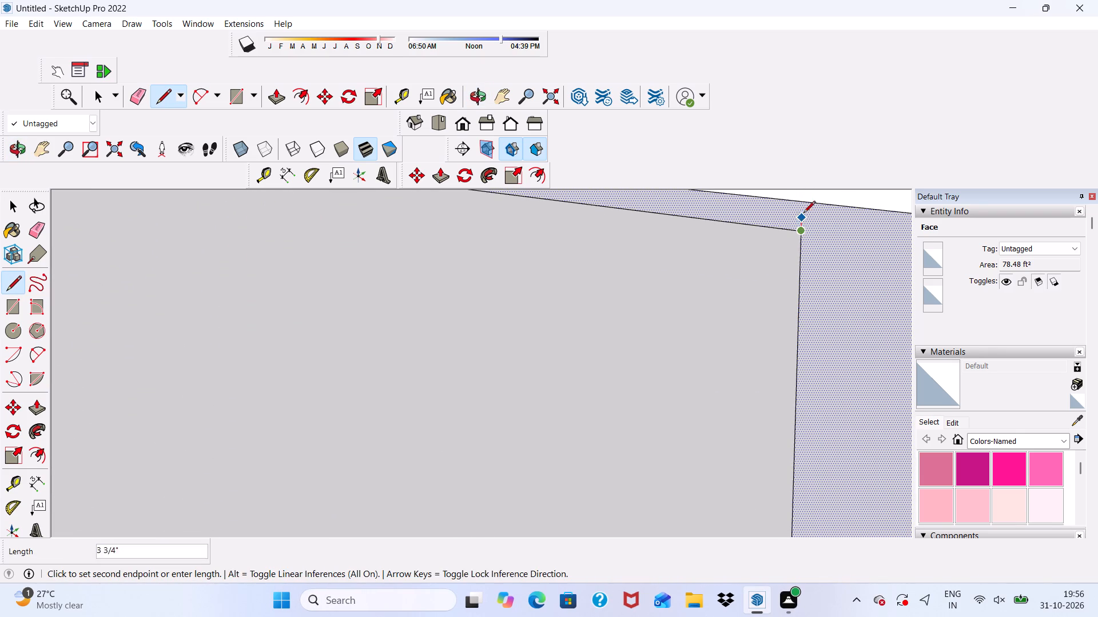
pyautogui.click(806, 197)
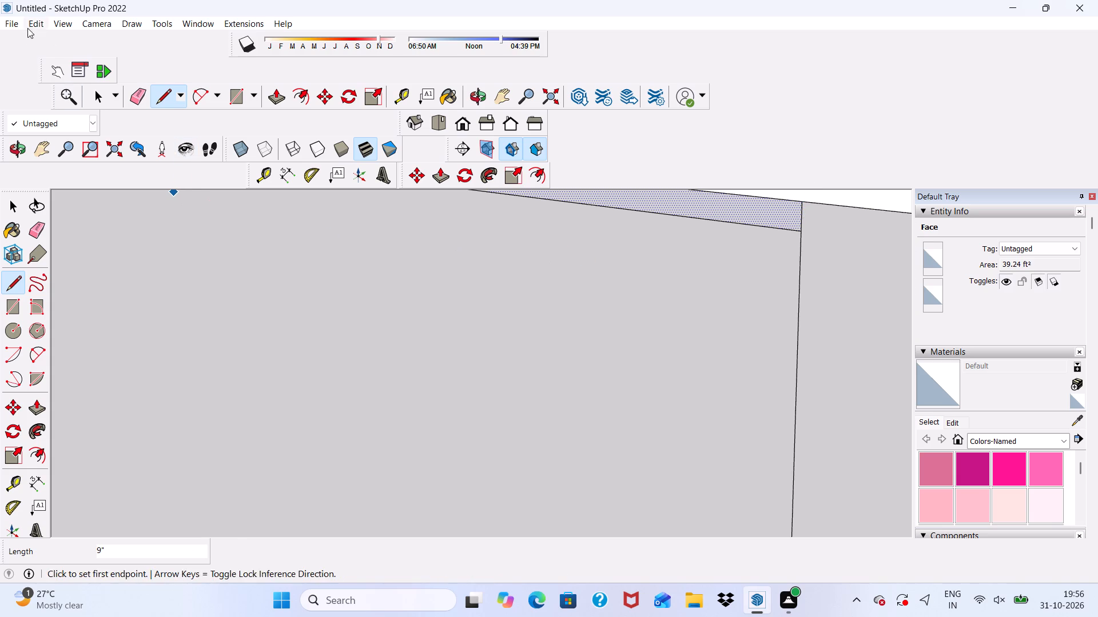
# Erase the leftover offset lines along the balcony's far end, the building wall and around the door frame.
pyautogui.click(133, 95)
pyautogui.click(702, 218)
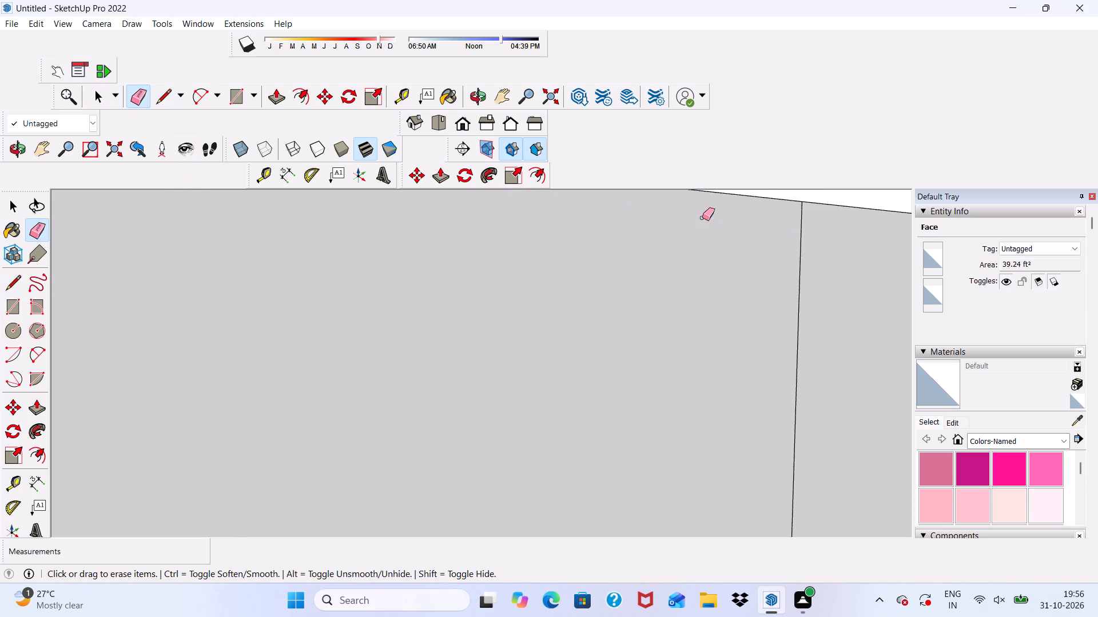
pyautogui.scroll(-10, 702, 219)
pyautogui.click(264, 228)
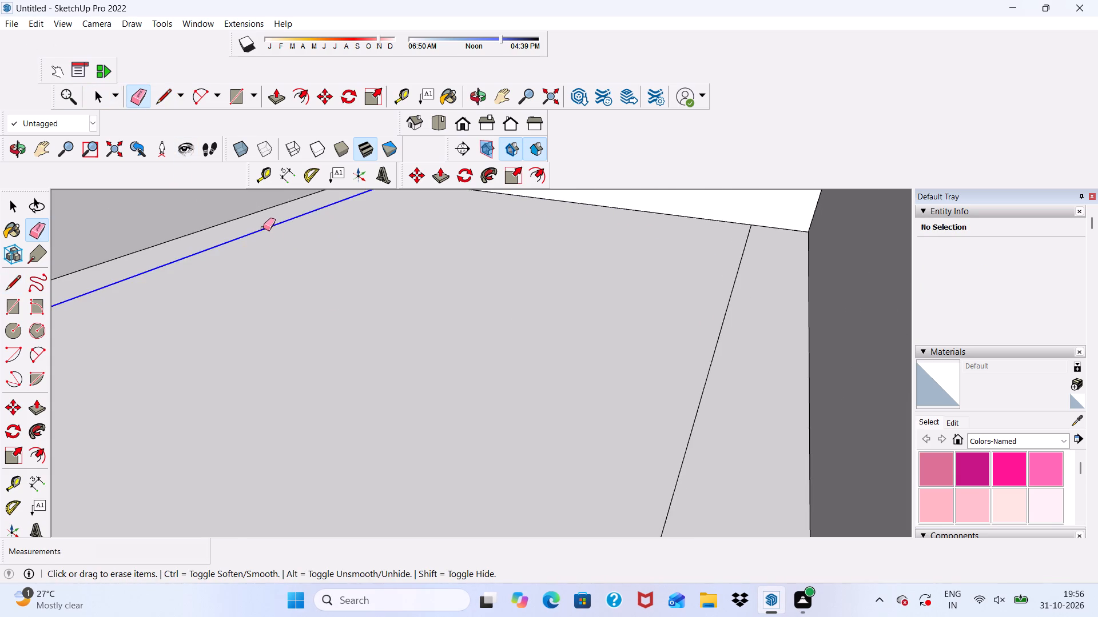
pyautogui.scroll(-9, 281, 264)
pyautogui.click(464, 123)
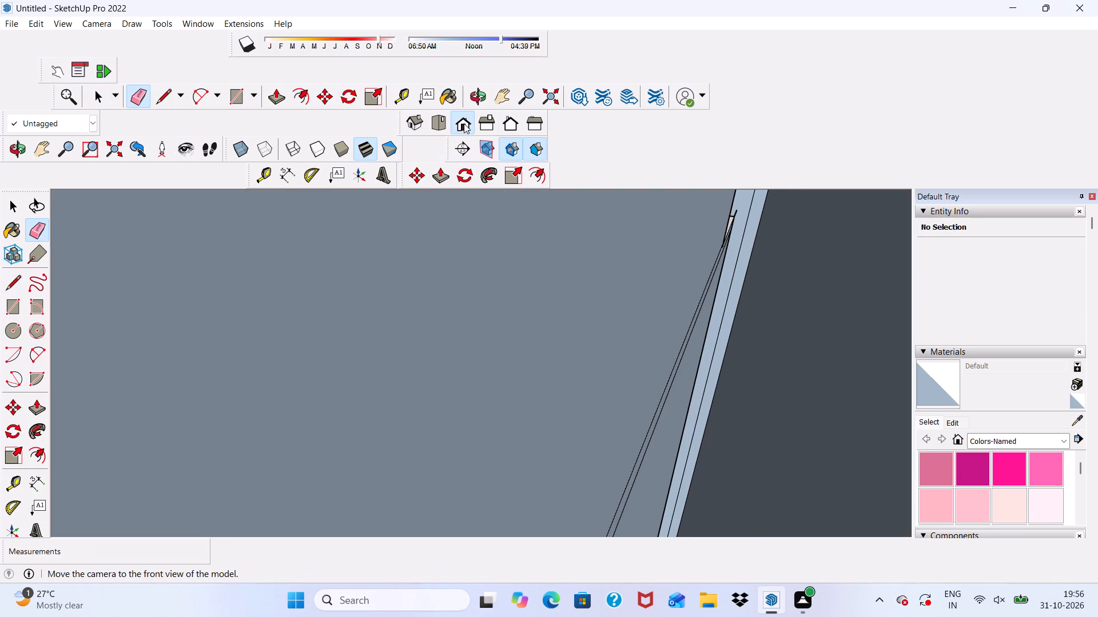
pyautogui.scroll(-20, 491, 195)
pyautogui.scroll(-3, 491, 195)
pyautogui.scroll(5, 530, 373)
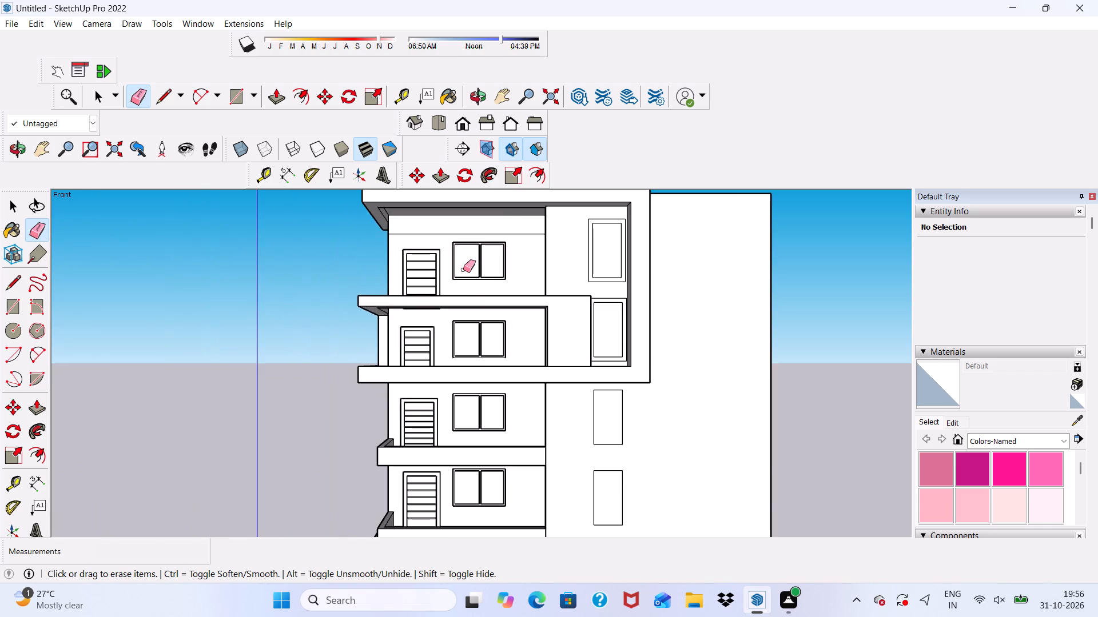
pyautogui.moveTo(463, 269); pyautogui.dragTo(511, 418, button='middle')
pyautogui.scroll(14, 461, 359)
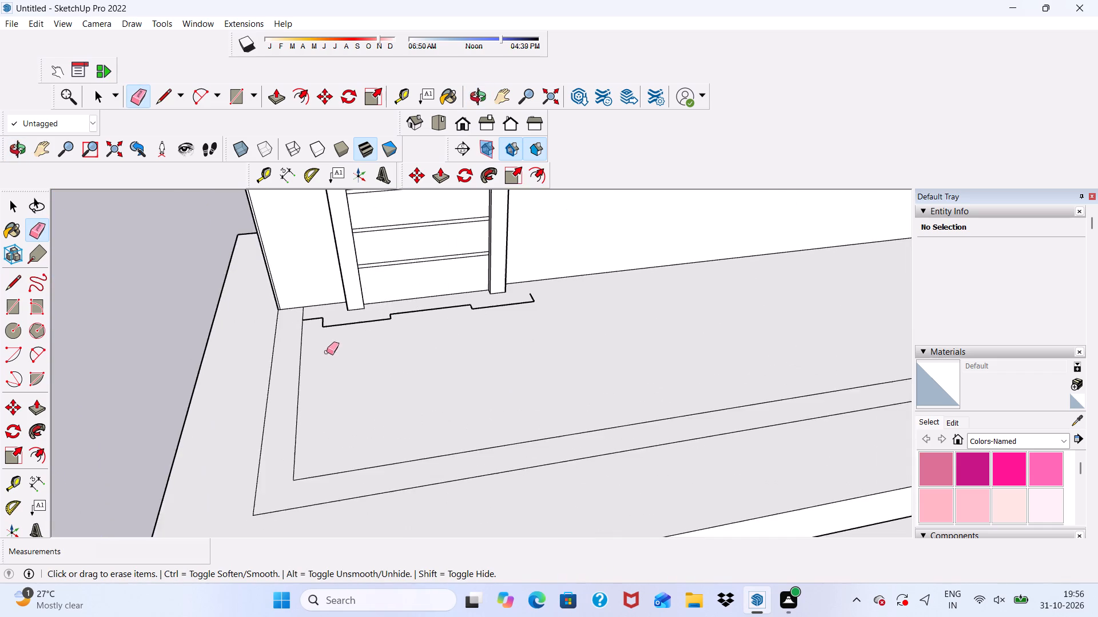
pyautogui.scroll(4, 327, 352)
pyautogui.moveTo(308, 318); pyautogui.dragTo(413, 316)
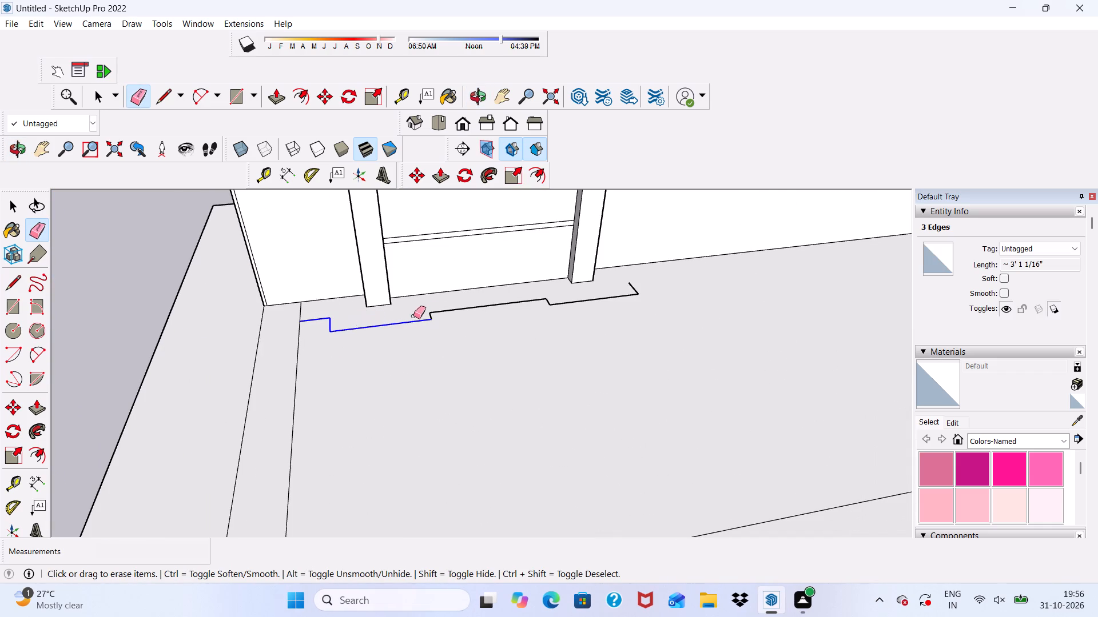
pyautogui.moveTo(413, 316); pyautogui.dragTo(551, 306)
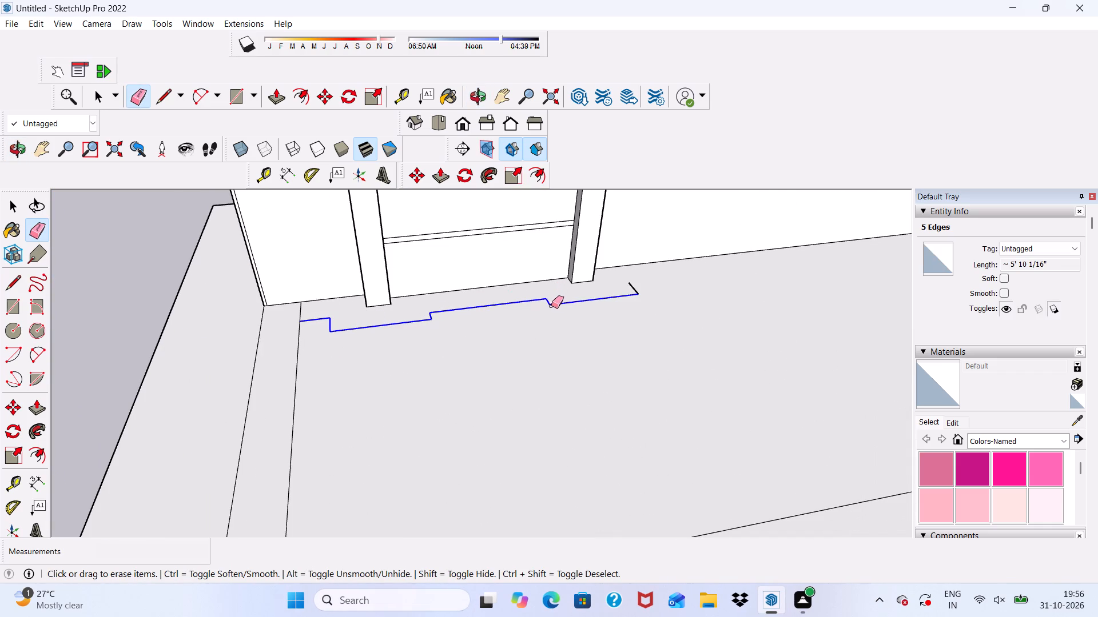
pyautogui.moveTo(551, 306); pyautogui.dragTo(571, 301)
pyautogui.moveTo(639, 285); pyautogui.dragTo(631, 289)
pyautogui.scroll(-13, 623, 274)
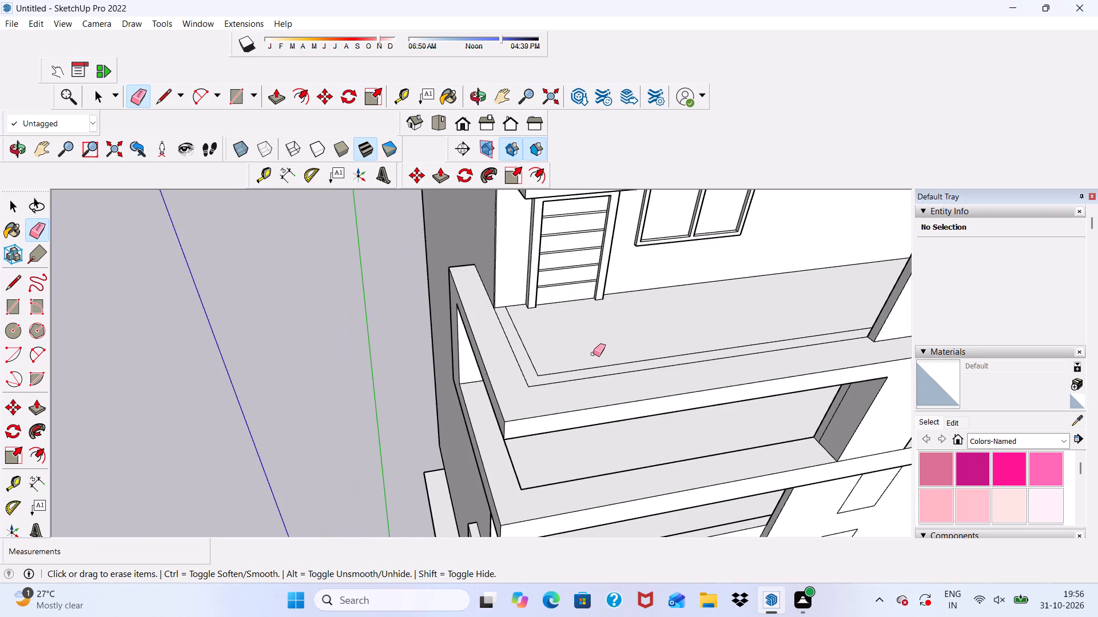
# Erase the stray horizontal lines across the top storey's front and side walls and the short edge near the side wall's top corner.
pyautogui.moveTo(592, 349); pyautogui.dragTo(547, 266, button='middle')
pyautogui.scroll(-6, 545, 280)
pyautogui.scroll(4, 568, 233)
pyautogui.click(566, 215)
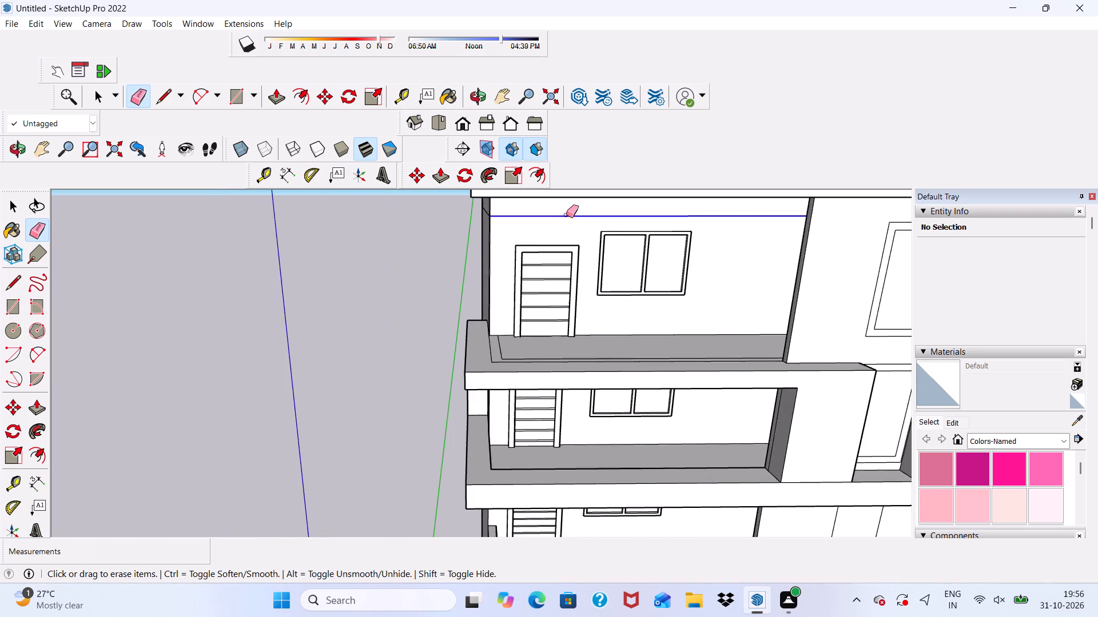
pyautogui.scroll(-2, 546, 228)
pyautogui.moveTo(534, 241); pyautogui.dragTo(693, 243, button='middle')
pyautogui.scroll(4, 571, 241)
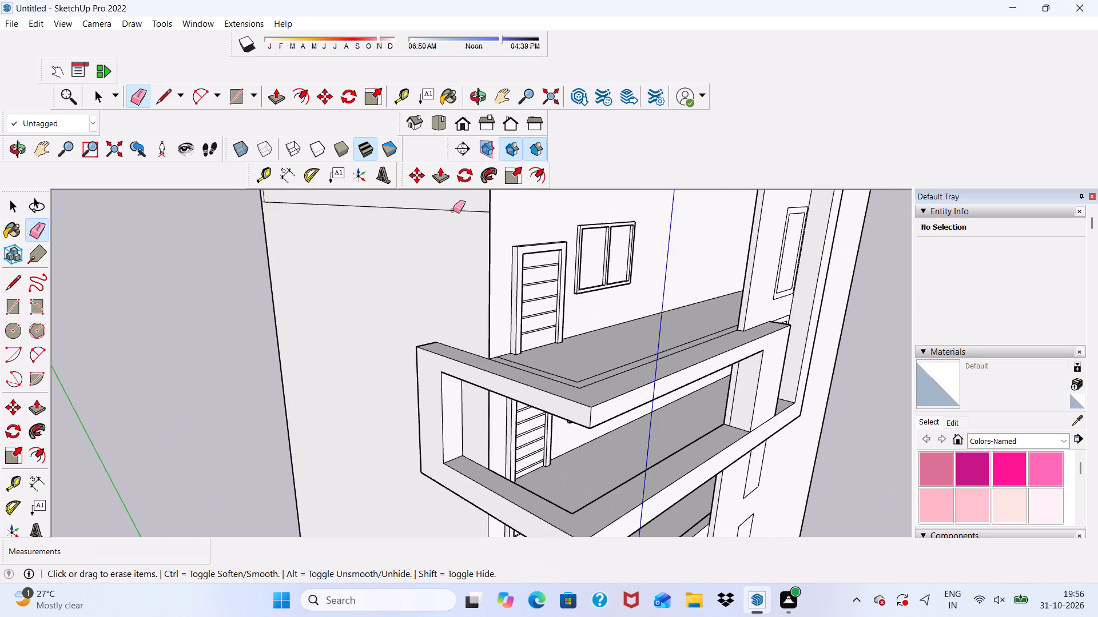
pyautogui.moveTo(453, 210); pyautogui.dragTo(447, 217)
pyautogui.scroll(-5, 383, 281)
pyautogui.scroll(12, 280, 226)
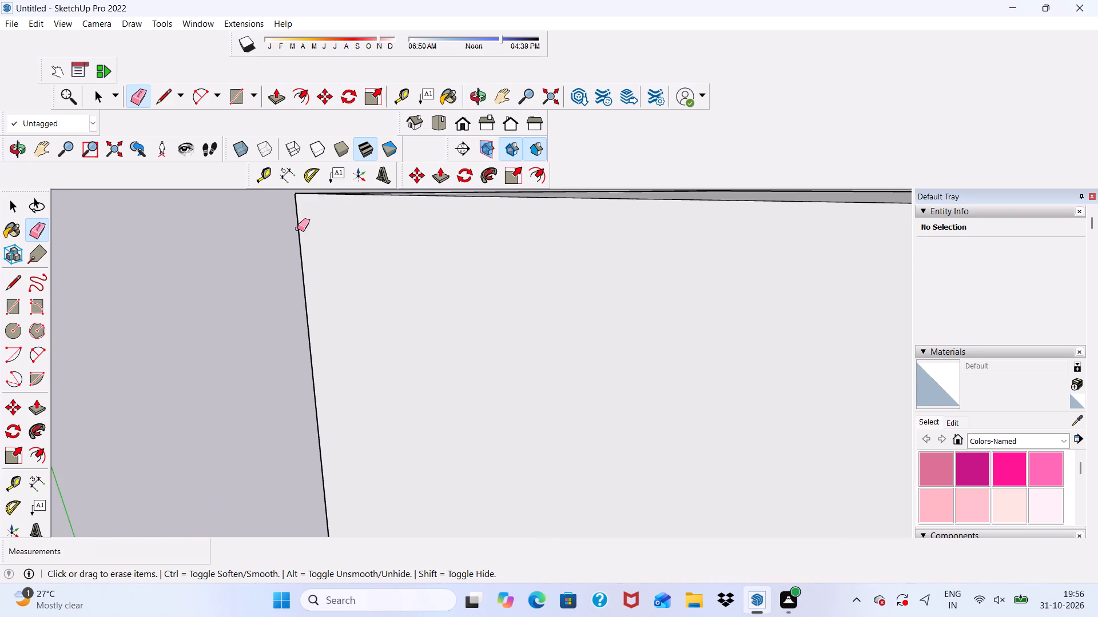
pyautogui.scroll(-5, 304, 226)
pyautogui.click(307, 222)
pyautogui.moveTo(307, 222); pyautogui.dragTo(305, 236)
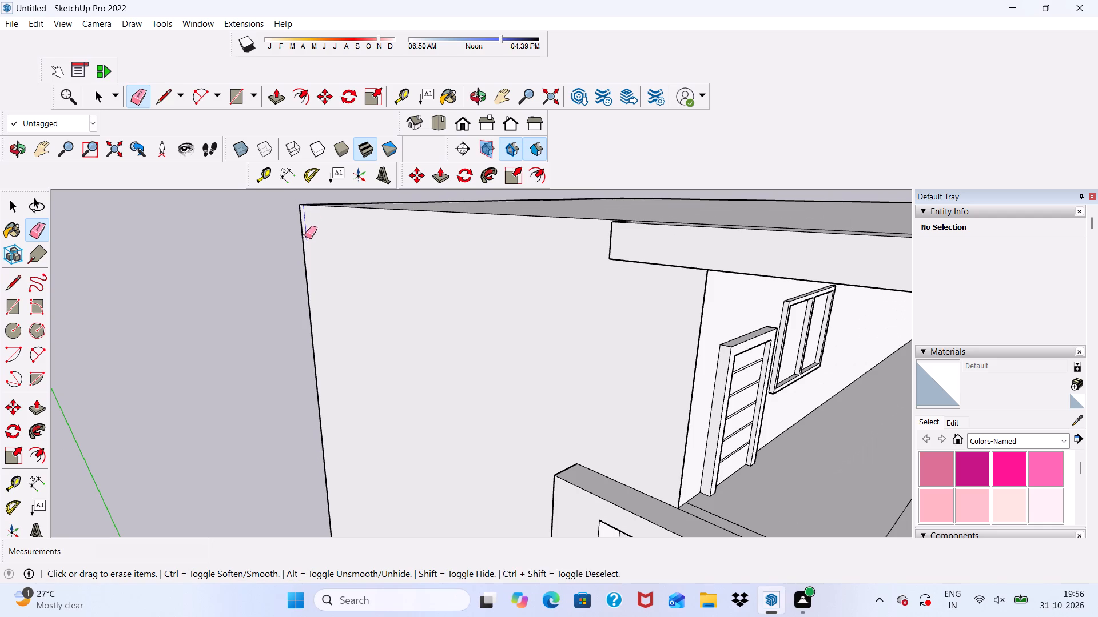
pyautogui.moveTo(305, 236); pyautogui.dragTo(305, 237)
# Examine the stacked balconies from the front and above, then closely inspect the floor of the upper frame's lower balcony.
pyautogui.scroll(-13, 307, 239)
pyautogui.moveTo(508, 354); pyautogui.dragTo(202, 306, button='middle')
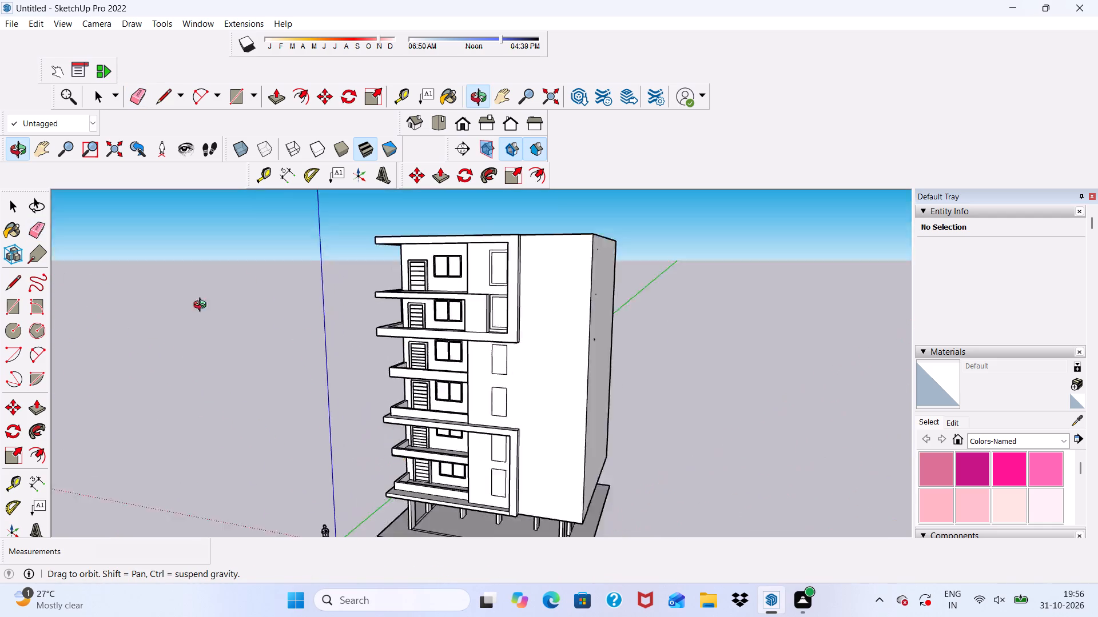
pyautogui.moveTo(202, 306); pyautogui.dragTo(381, 339, button='middle')
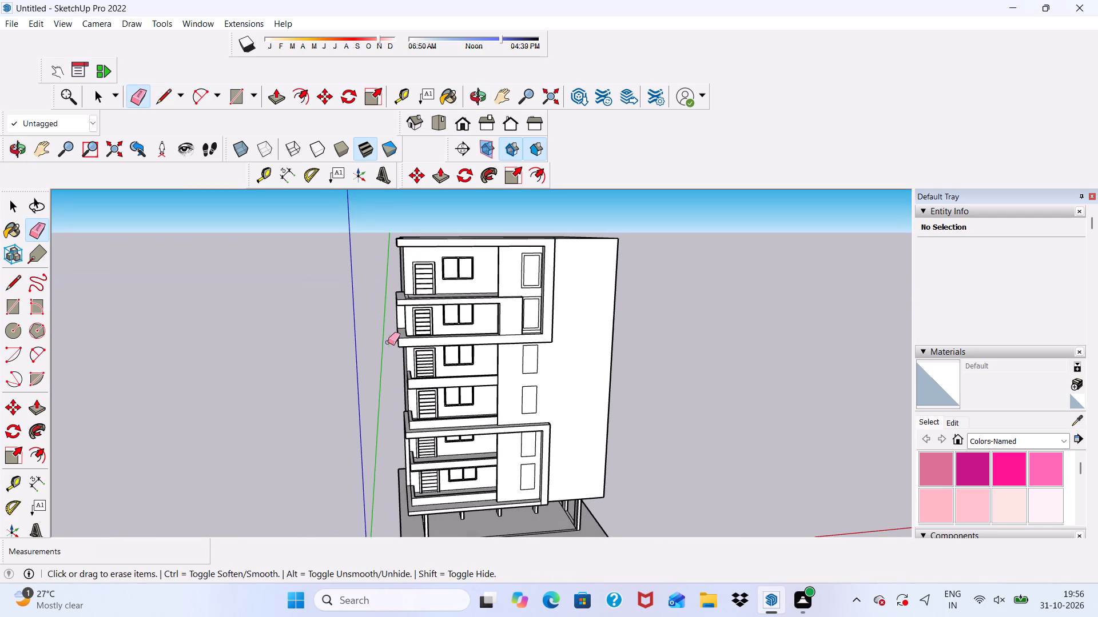
pyautogui.press('space')
pyautogui.scroll(4, 517, 458)
pyautogui.scroll(-3, 440, 318)
pyautogui.moveTo(436, 312); pyautogui.dragTo(422, 416, button='middle')
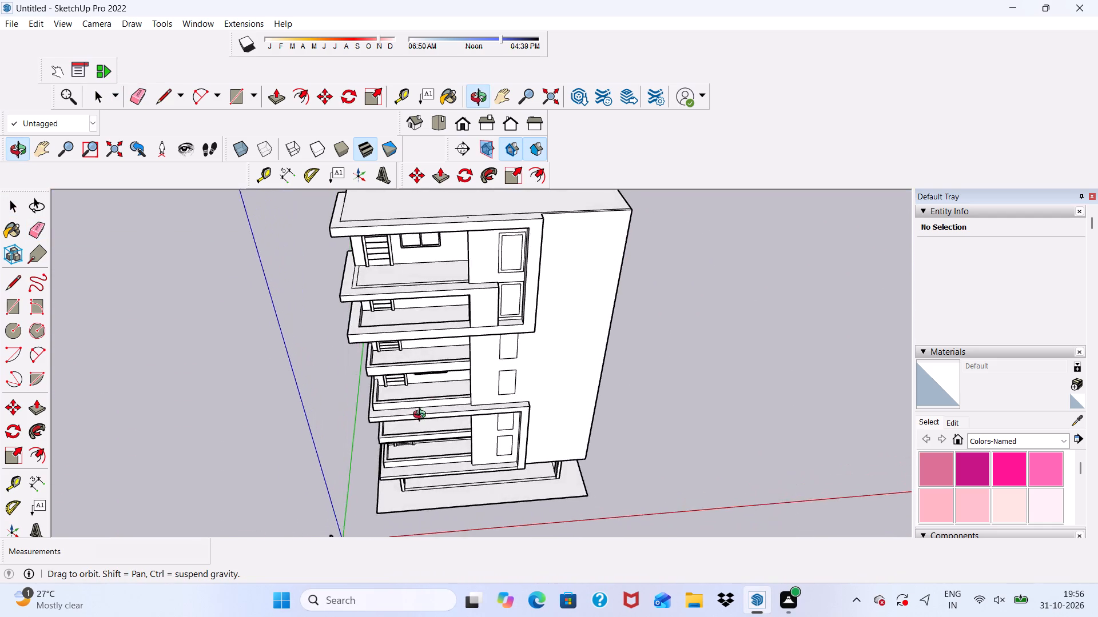
pyautogui.moveTo(422, 416); pyautogui.dragTo(431, 226, button='middle')
pyautogui.scroll(4, 431, 256)
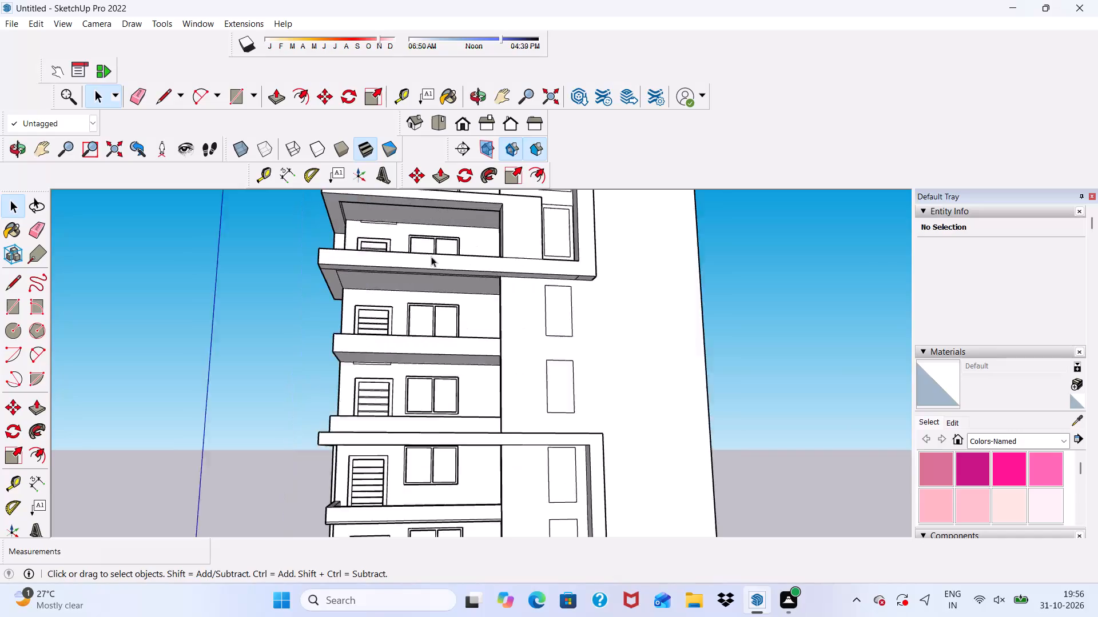
pyautogui.scroll(2, 431, 257)
pyautogui.scroll(-1, 424, 269)
pyautogui.scroll(4, 404, 327)
pyautogui.moveTo(401, 326); pyautogui.dragTo(343, 556, button='middle')
pyautogui.scroll(3, 207, 349)
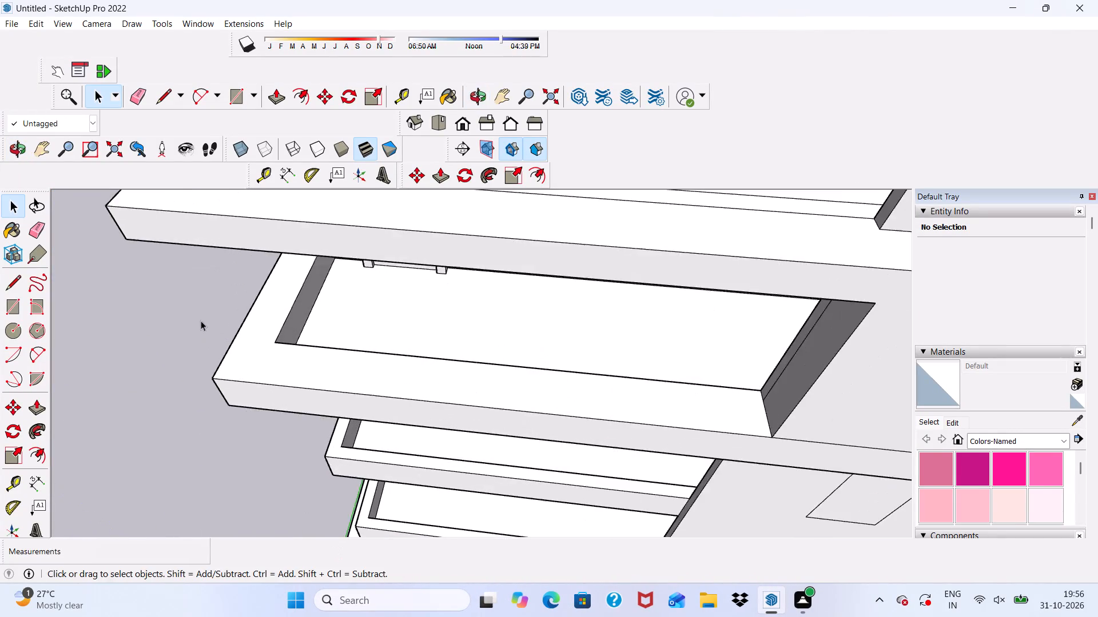
pyautogui.scroll(-2, 205, 320)
pyautogui.moveTo(281, 370); pyautogui.dragTo(535, 354, button='middle')
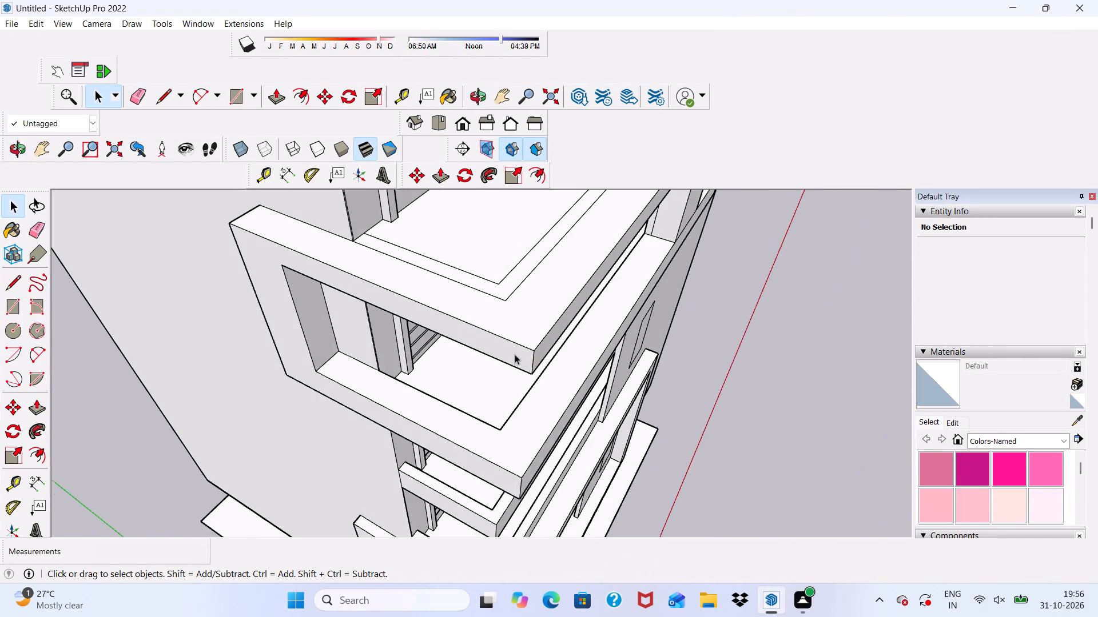
pyautogui.scroll(3, 512, 353)
pyautogui.scroll(9, 445, 393)
pyautogui.moveTo(347, 366); pyautogui.dragTo(29, 327, button='middle')
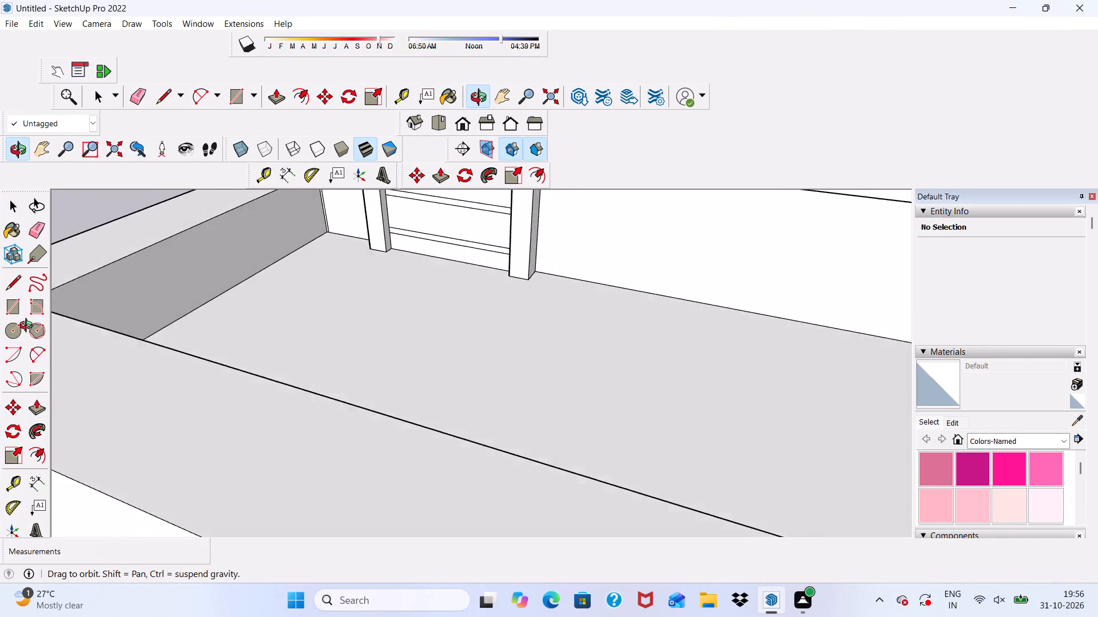
pyautogui.moveTo(29, 327); pyautogui.dragTo(99, 320, button='middle')
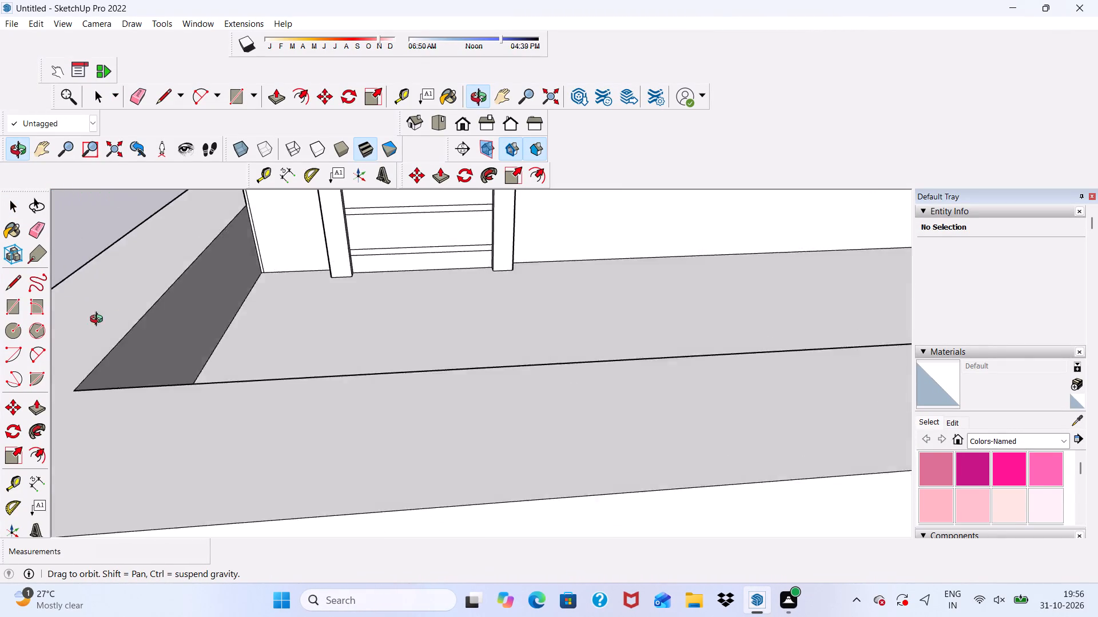
pyautogui.moveTo(99, 320); pyautogui.dragTo(72, 326, button='middle')
pyautogui.scroll(2, 132, 303)
pyautogui.scroll(-16, 242, 276)
# Examine the balconies, slab undersides and upper frame along the building's front from below and above.
pyautogui.moveTo(477, 362); pyautogui.dragTo(526, 213, button='middle')
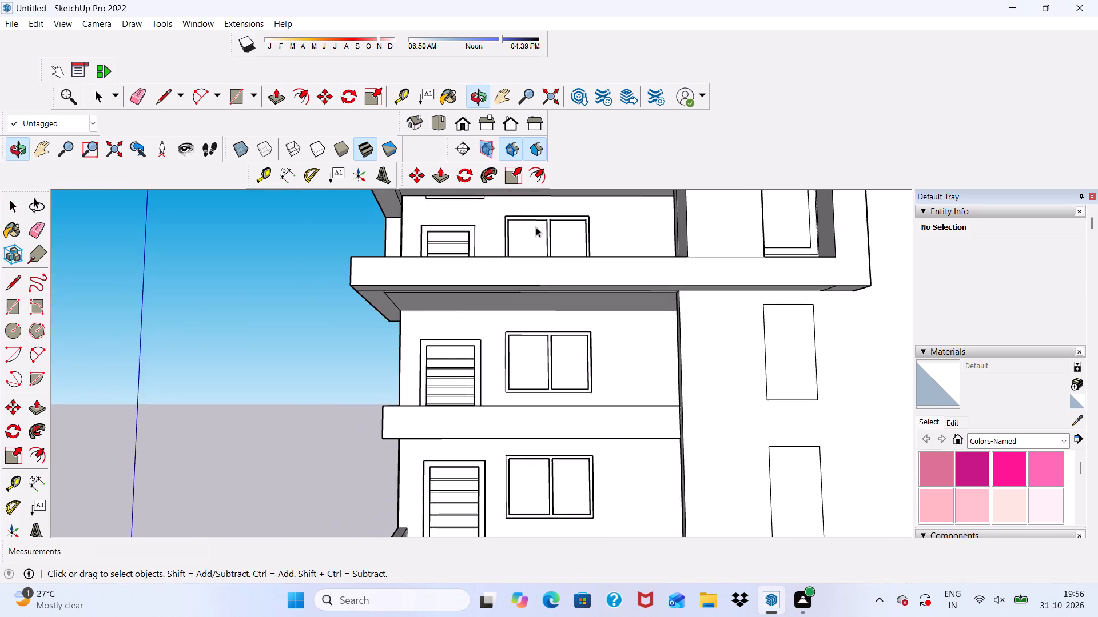
pyautogui.scroll(5, 527, 528)
pyautogui.scroll(-8, 463, 281)
pyautogui.moveTo(431, 433); pyautogui.dragTo(328, 565, button='middle')
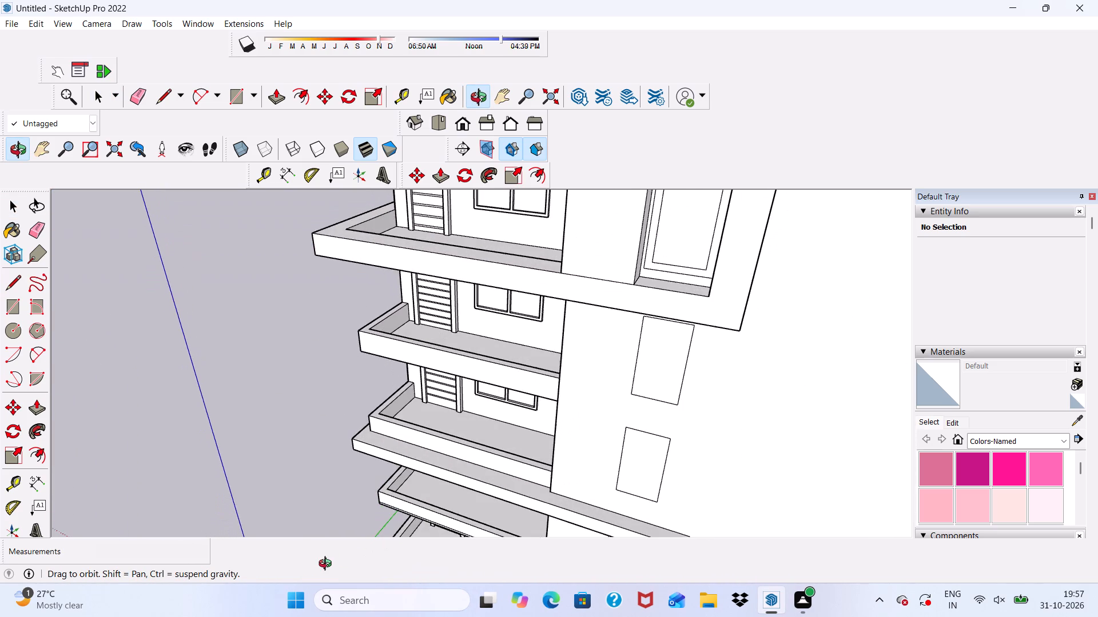
pyautogui.moveTo(328, 565); pyautogui.dragTo(565, 377, button='middle')
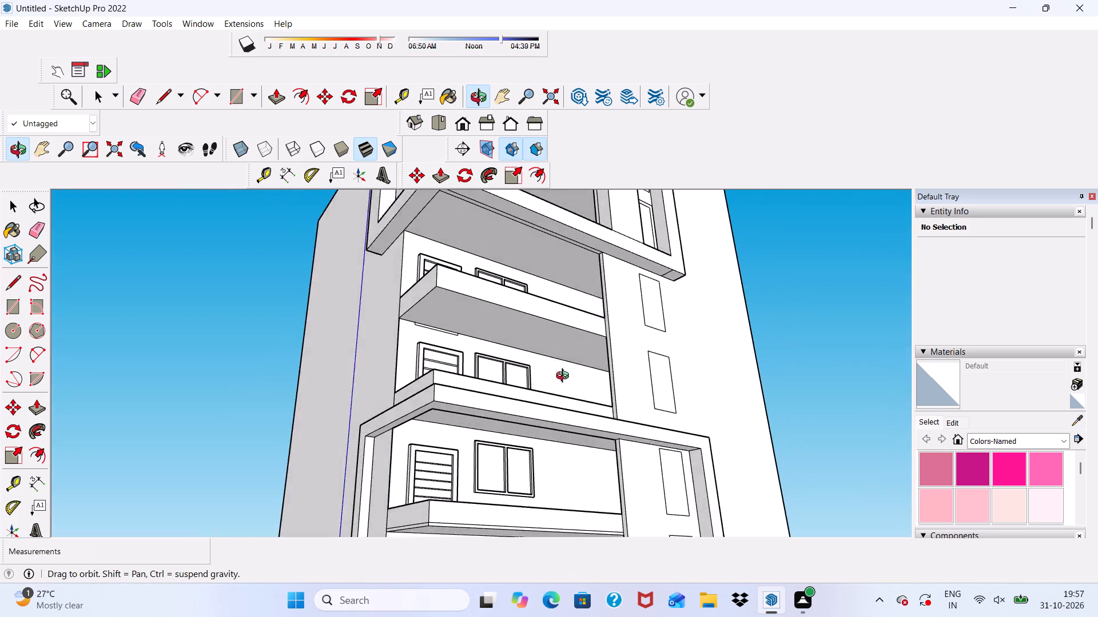
pyautogui.moveTo(565, 377); pyautogui.dragTo(518, 462, button='middle')
pyautogui.scroll(-4, 427, 324)
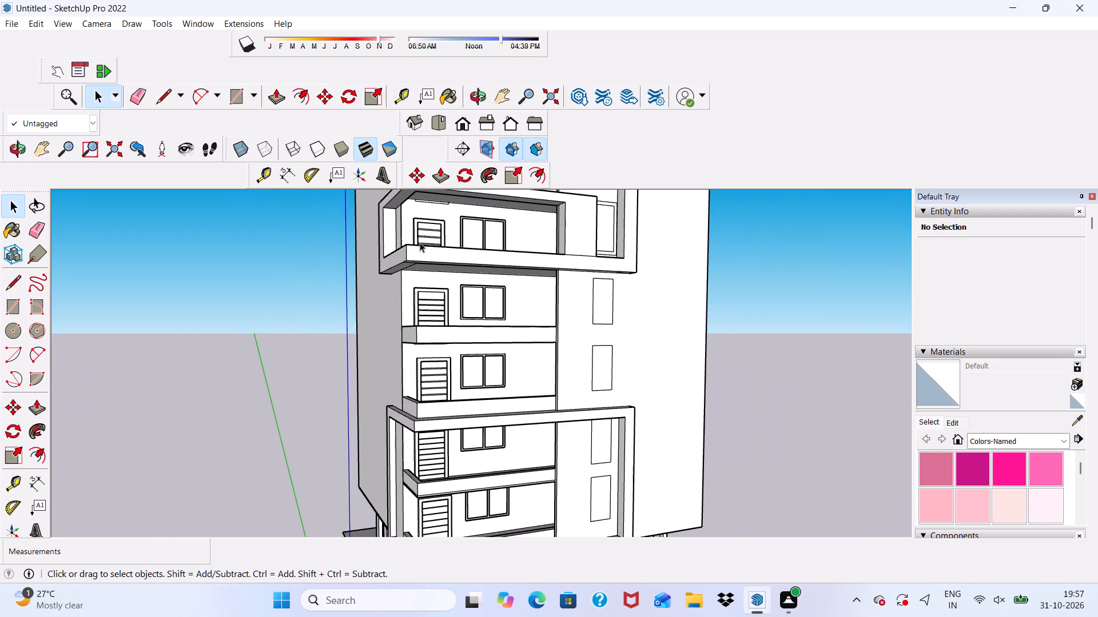
pyautogui.scroll(5, 420, 217)
pyautogui.scroll(-1, 420, 217)
pyautogui.scroll(6, 416, 250)
pyautogui.scroll(-1, 414, 259)
pyautogui.moveTo(397, 311); pyautogui.dragTo(404, 210, button='middle')
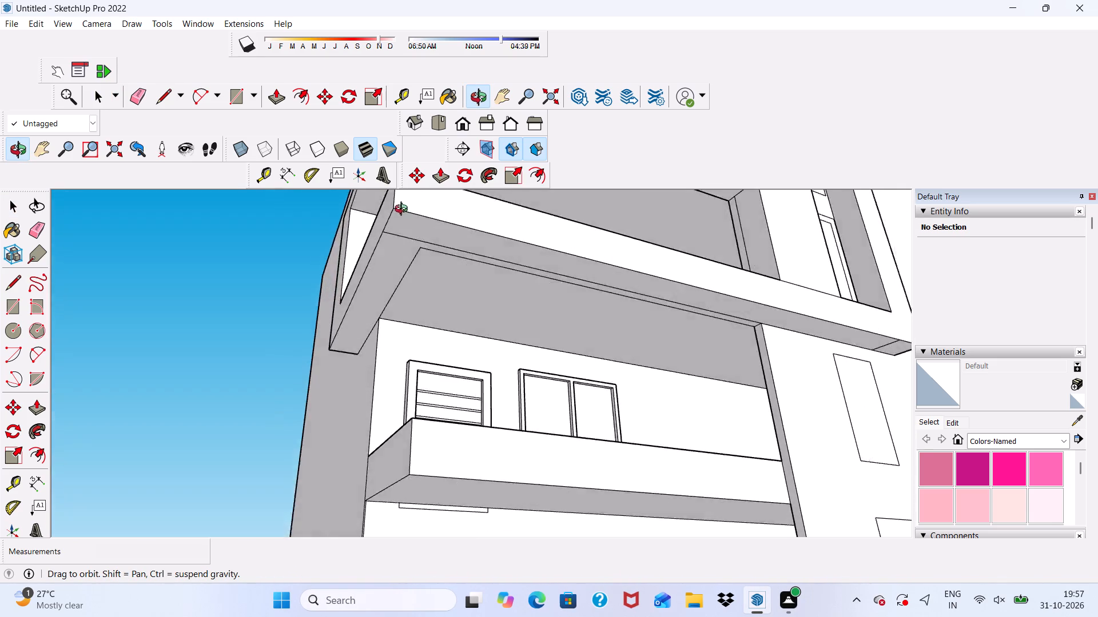
pyautogui.moveTo(404, 210); pyautogui.dragTo(412, 170, button='middle')
pyautogui.scroll(4, 413, 213)
pyautogui.scroll(-10, 411, 215)
pyautogui.moveTo(475, 359); pyautogui.dragTo(427, 500, button='middle')
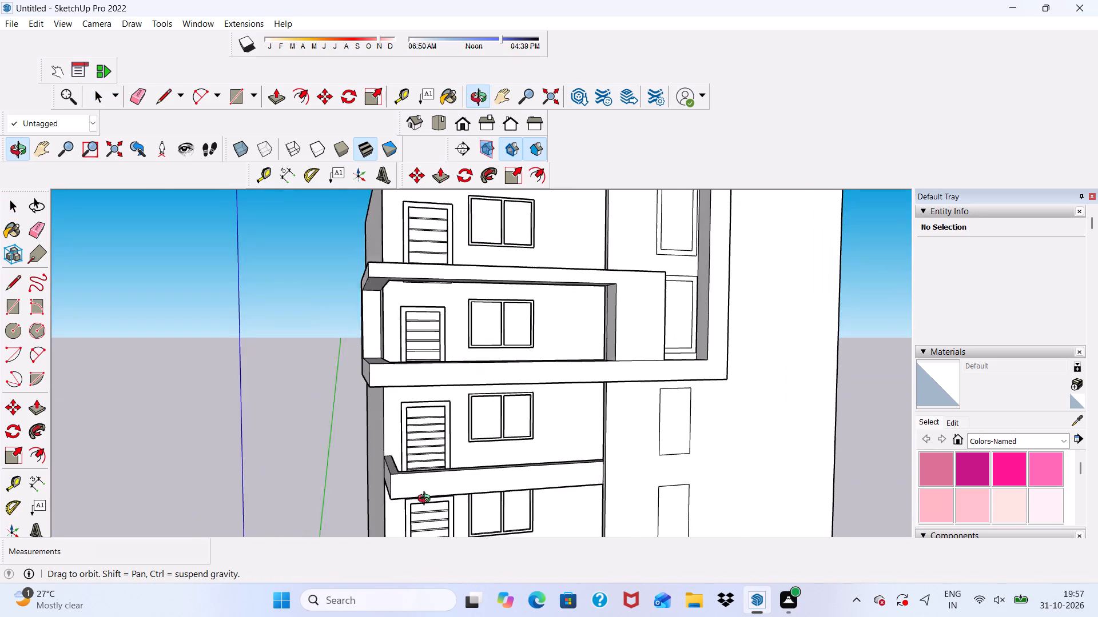
pyautogui.moveTo(427, 500); pyautogui.dragTo(336, 508, button='middle')
pyautogui.scroll(1, 340, 470)
pyautogui.scroll(-5, 372, 410)
pyautogui.moveTo(448, 415); pyautogui.dragTo(451, 391, button='middle')
pyautogui.scroll(1, 451, 391)
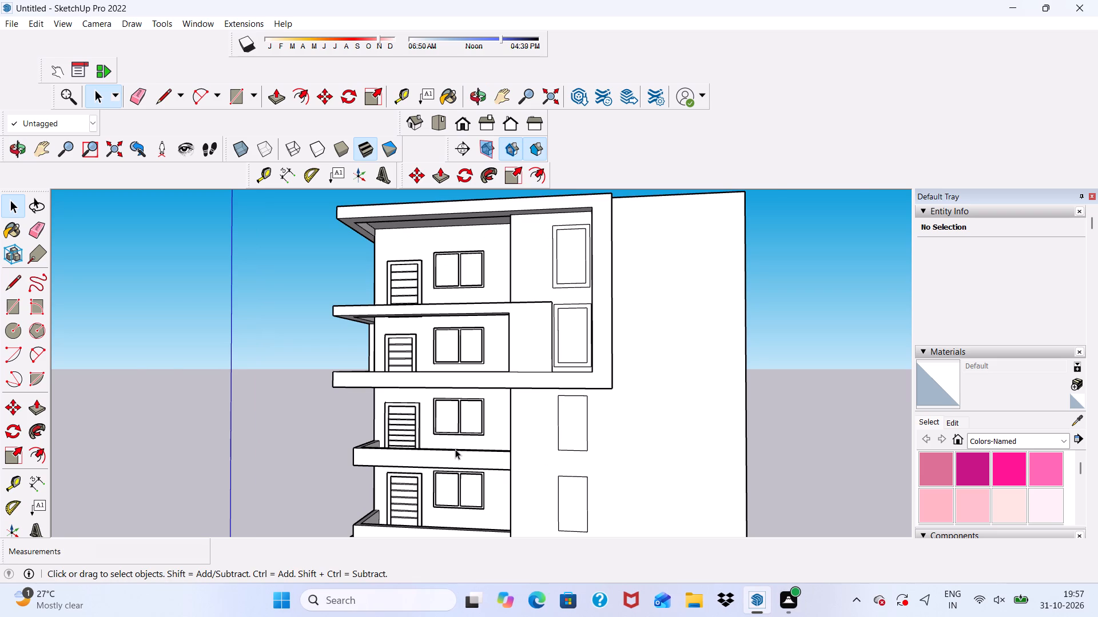
pyautogui.scroll(3, 455, 449)
pyautogui.scroll(-6, 455, 449)
pyautogui.moveTo(459, 452); pyautogui.dragTo(555, 412, button='middle')
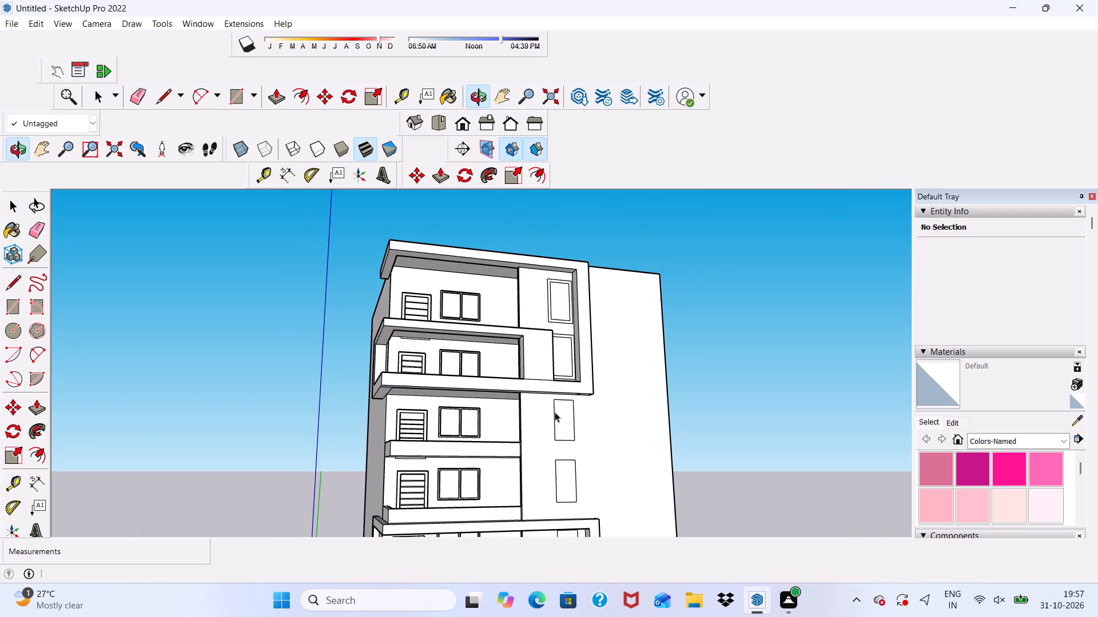
pyautogui.scroll(5, 449, 381)
pyautogui.scroll(-2, 325, 395)
pyautogui.moveTo(292, 404); pyautogui.dragTo(330, 439, button='middle')
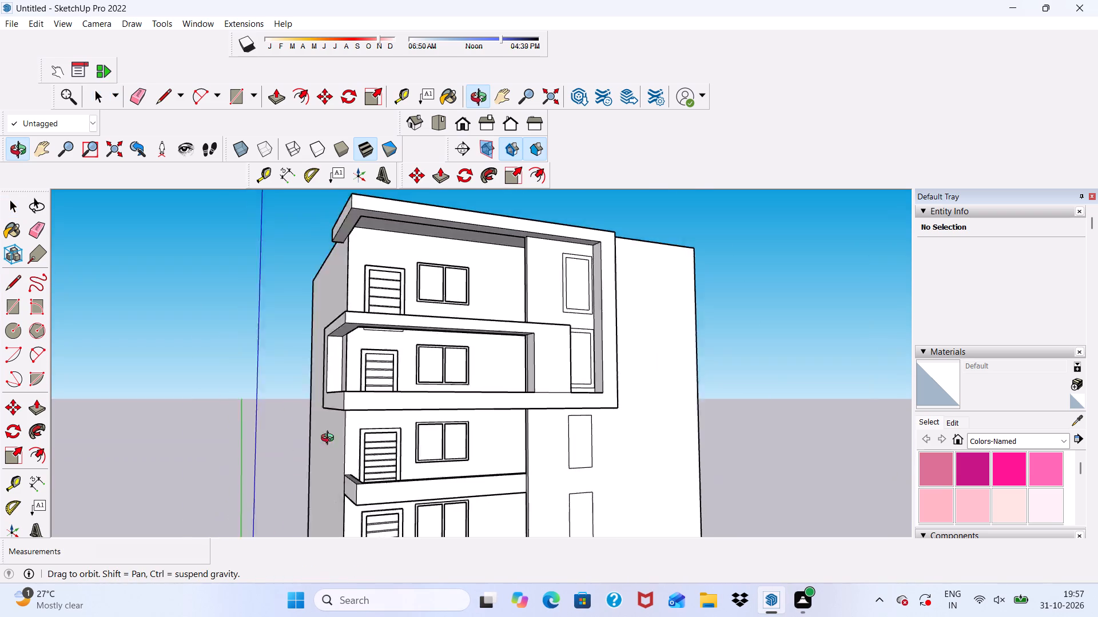
# Examine the upper frame's stacked balconies, their floors and the slab undersides from above and below.
pyautogui.moveTo(330, 439); pyautogui.dragTo(424, 498, button='middle')
pyautogui.scroll(7, 374, 440)
pyautogui.scroll(-1, 440, 446)
pyautogui.moveTo(440, 446); pyautogui.dragTo(436, 485, button='middle')
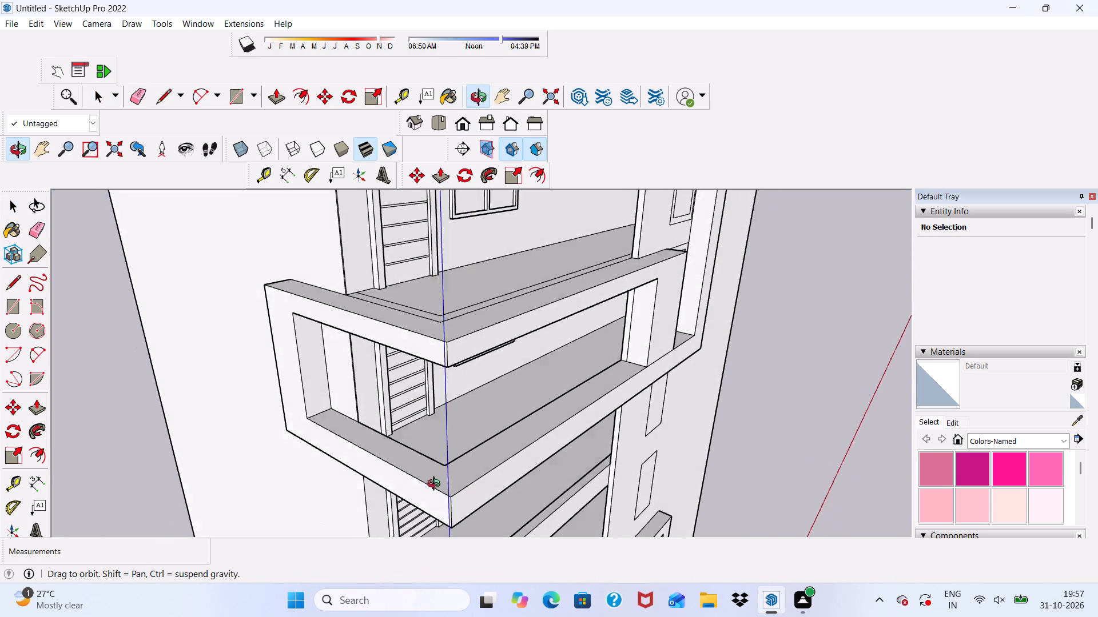
pyautogui.moveTo(436, 485); pyautogui.dragTo(202, 521, button='middle')
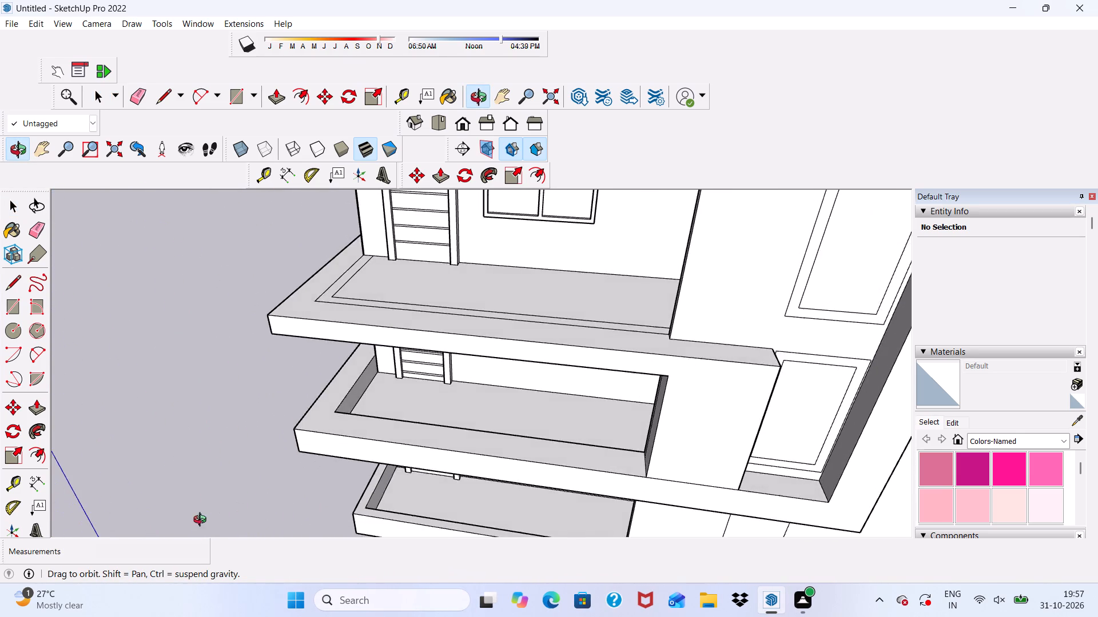
pyautogui.moveTo(202, 521); pyautogui.dragTo(200, 516, button='middle')
pyautogui.scroll(4, 479, 402)
pyautogui.scroll(3, 367, 423)
pyautogui.scroll(-6, 364, 423)
pyautogui.moveTo(359, 454); pyautogui.dragTo(359, 452, button='middle')
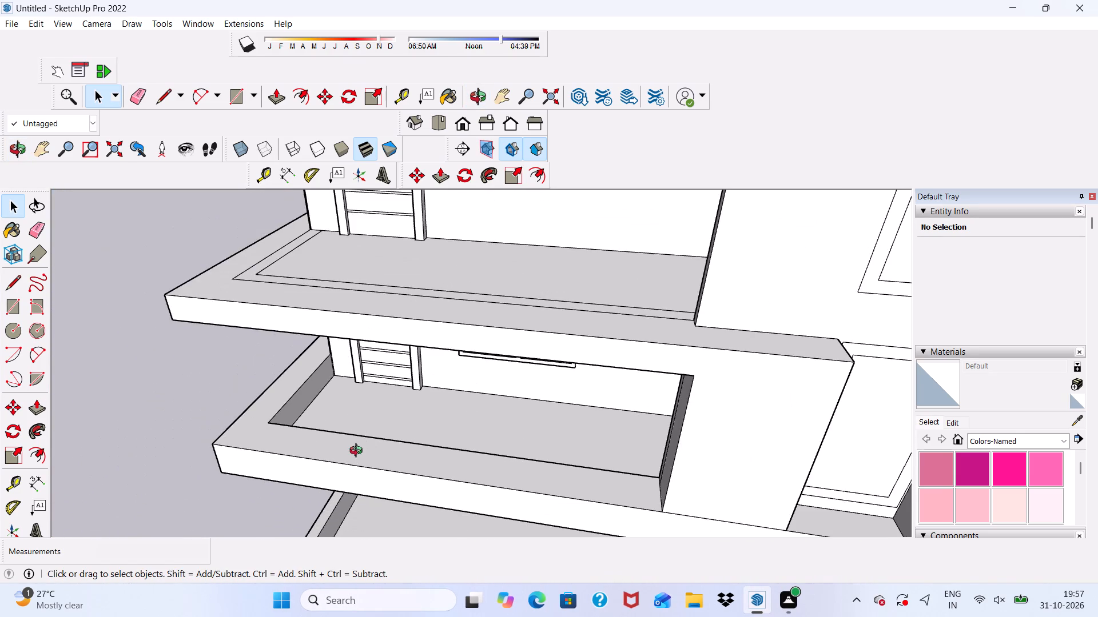
pyautogui.moveTo(359, 452); pyautogui.dragTo(436, 138, button='middle')
pyautogui.scroll(4, 397, 200)
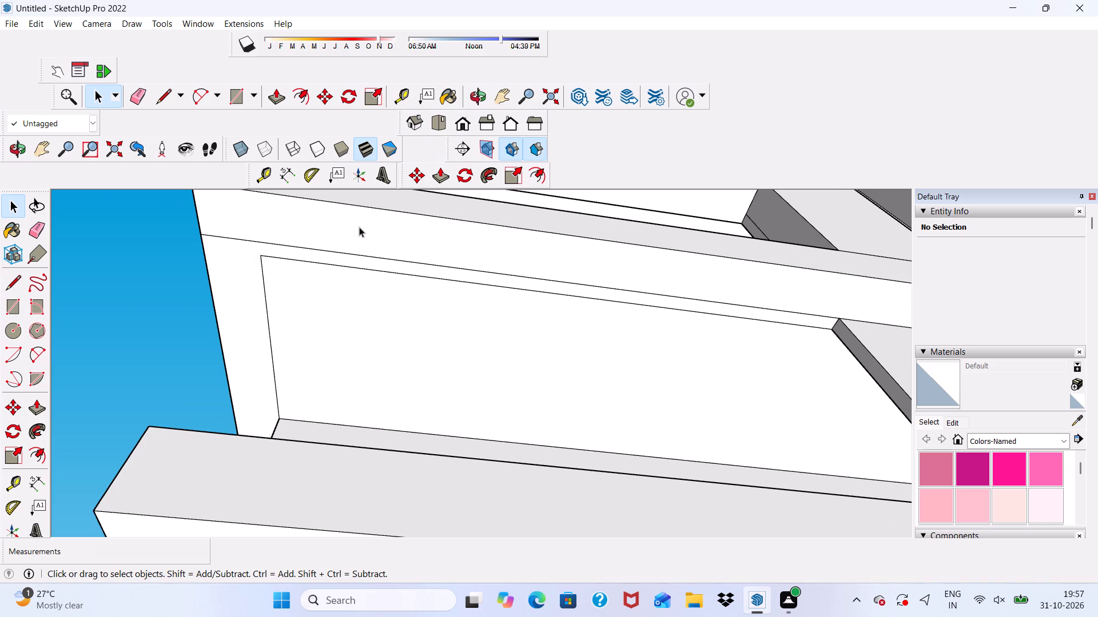
pyautogui.click(359, 227)
pyautogui.scroll(-6, 356, 233)
pyautogui.moveTo(423, 253); pyautogui.dragTo(336, 556, button='middle')
pyautogui.scroll(3, 320, 512)
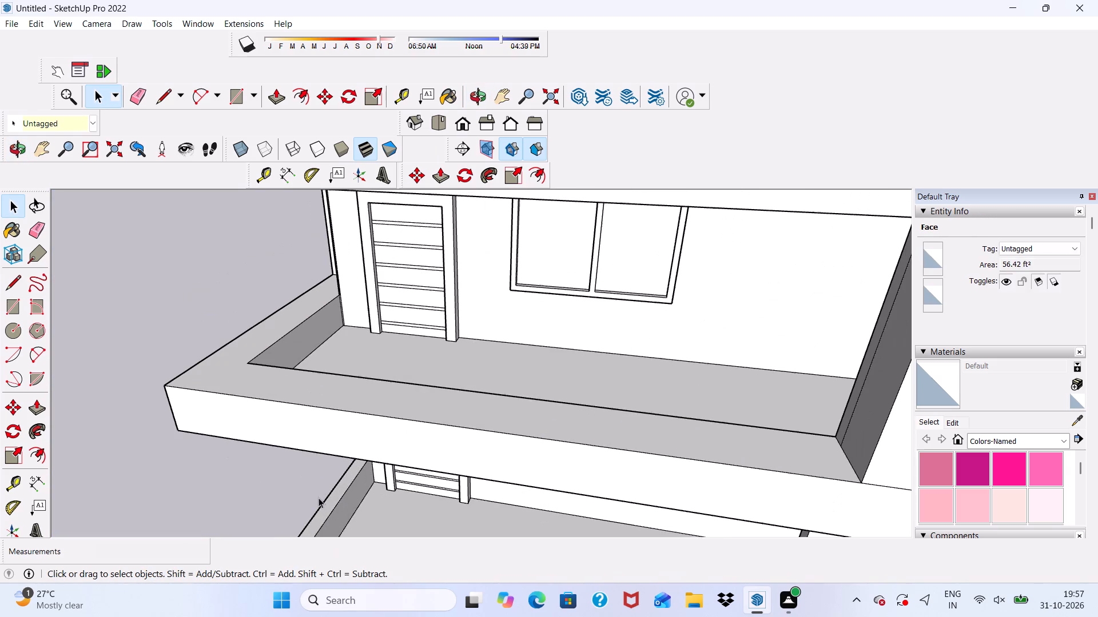
pyautogui.scroll(1, 319, 498)
# Offset the floor outline of the upper frame's lower balcony inward by 9".
pyautogui.click(328, 379)
pyautogui.click(335, 352)
pyautogui.scroll(-3, 335, 352)
pyautogui.moveTo(335, 352); pyautogui.dragTo(339, 359, button='middle')
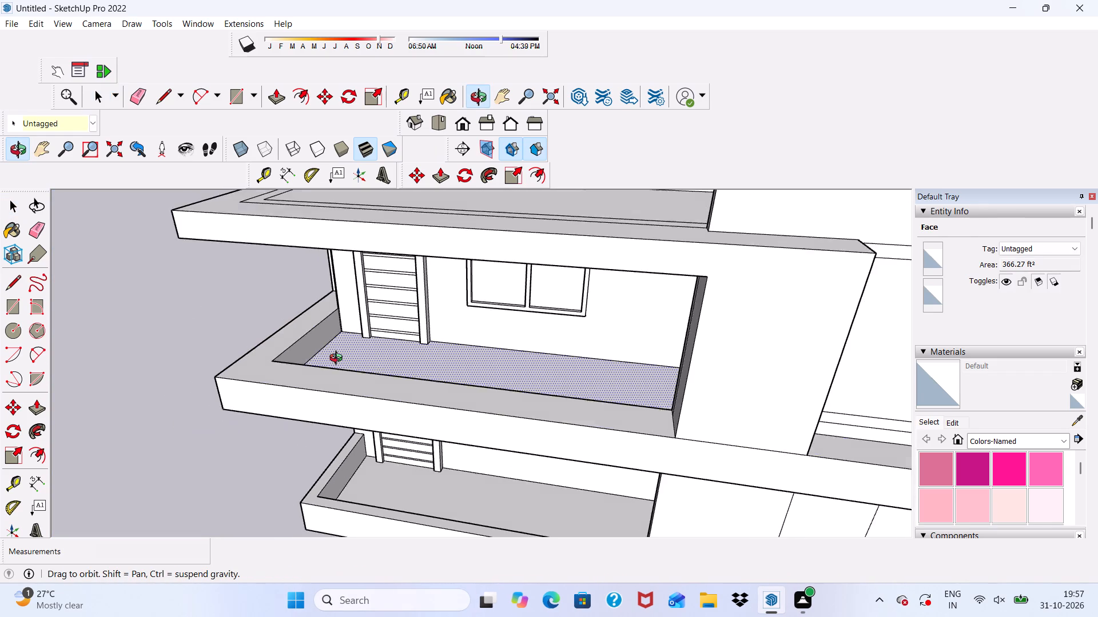
pyautogui.moveTo(339, 359); pyautogui.dragTo(798, 364, button='middle')
pyautogui.scroll(5, 696, 350)
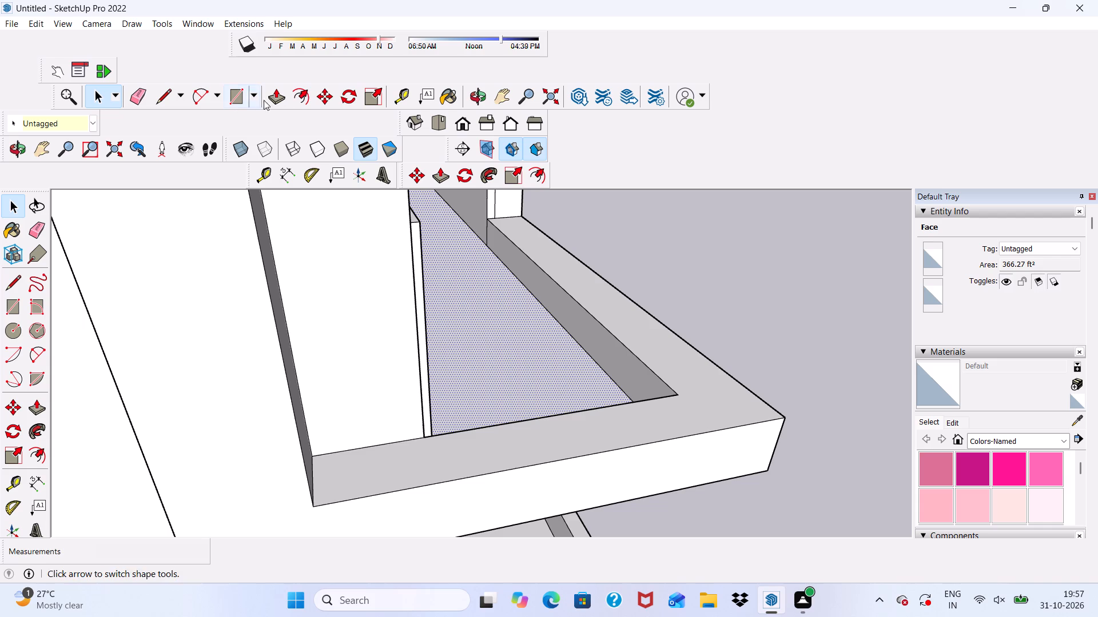
pyautogui.scroll(1, 285, 98)
pyautogui.click(296, 91)
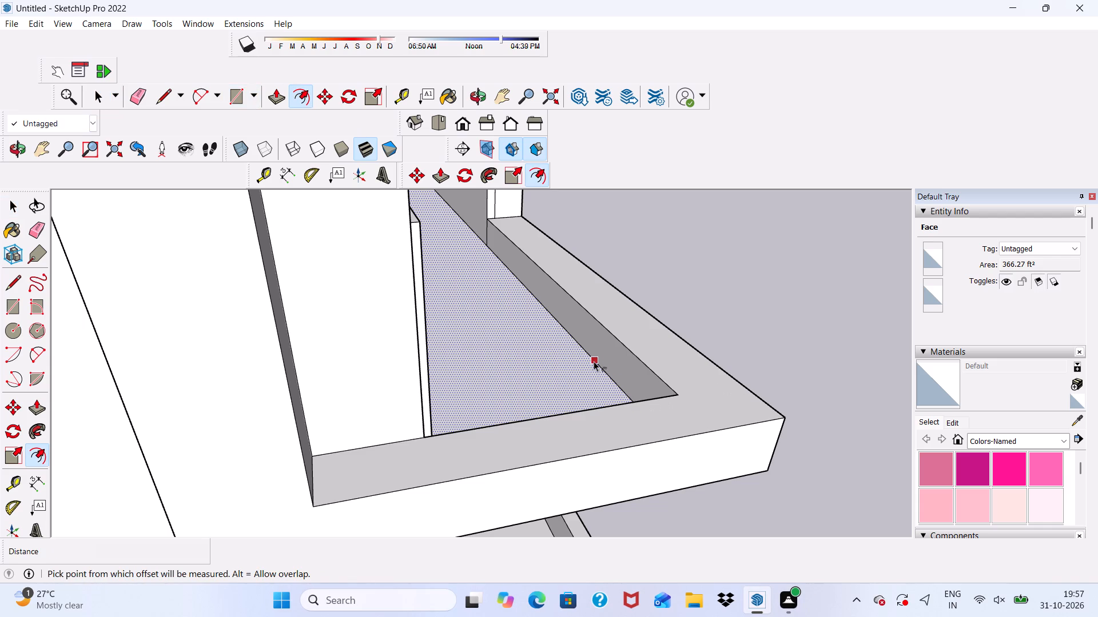
pyautogui.click(591, 359)
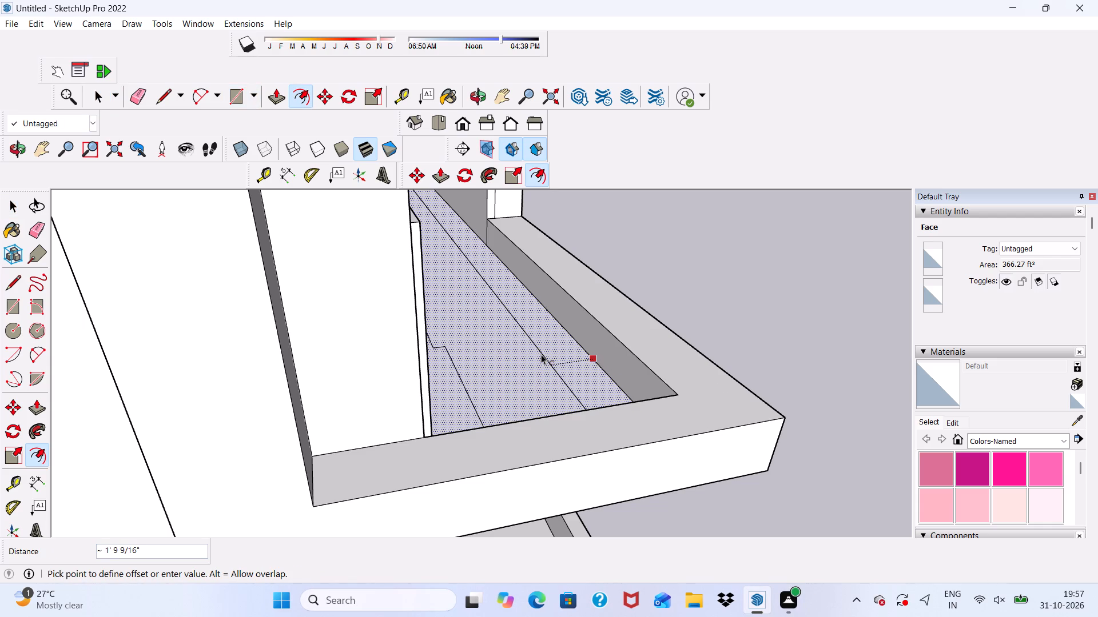
pyautogui.press('9')
pyautogui.hotkey('shift', '"')
pyautogui.press('Return')
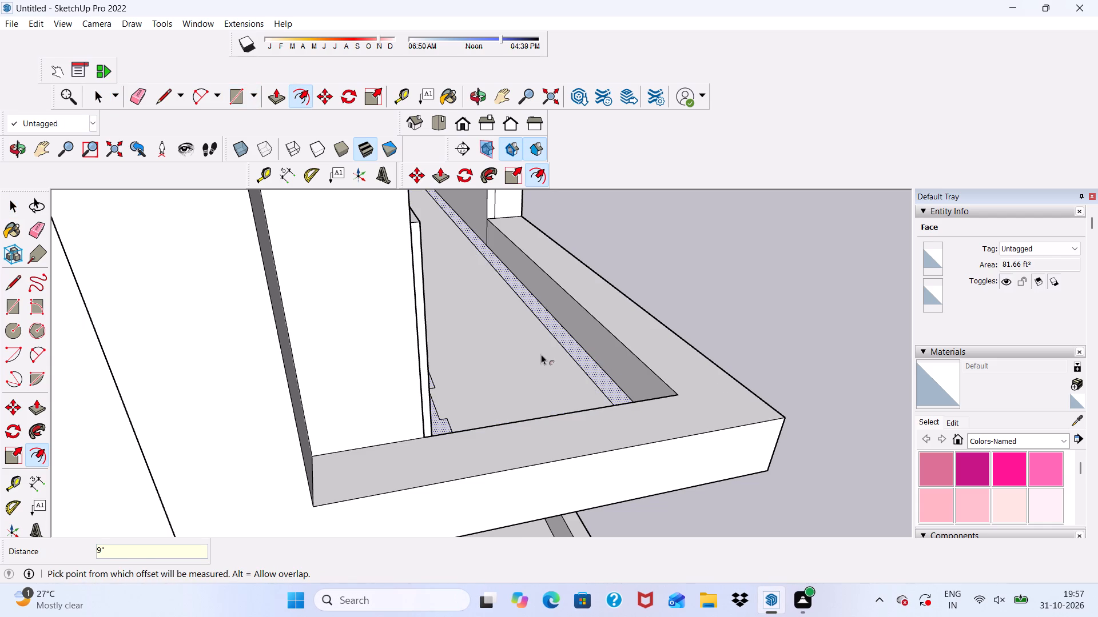
# Draw a 9" line from the offset's corner beside the door to the building wall.
pyautogui.scroll(-4, 535, 356)
pyautogui.moveTo(538, 354); pyautogui.dragTo(146, 418, button='middle')
pyautogui.click(162, 89)
pyautogui.scroll(6, 432, 338)
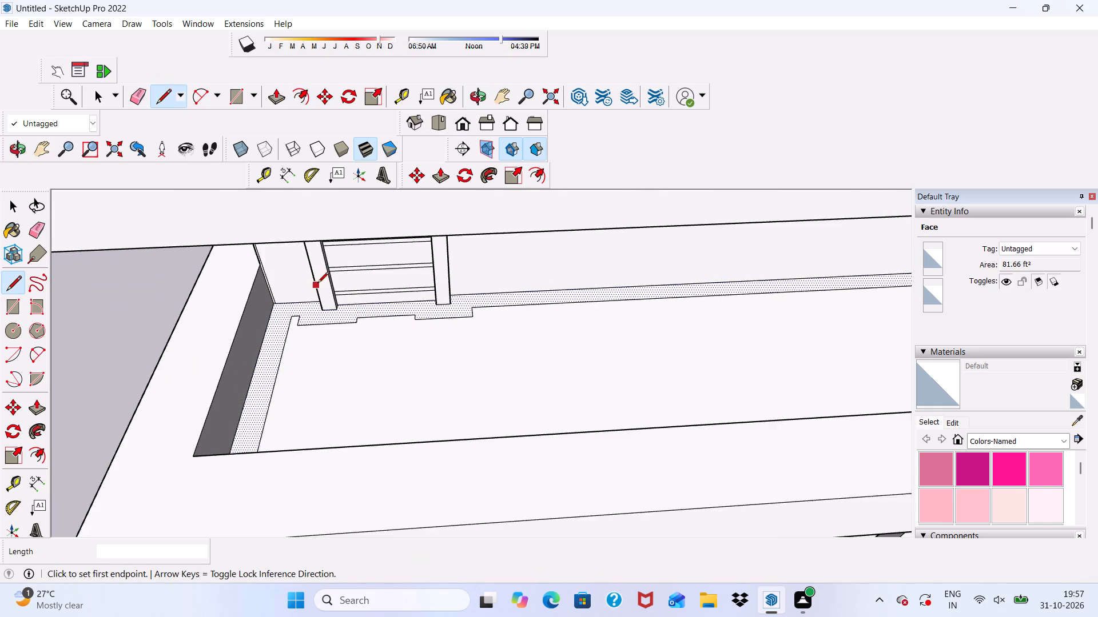
pyautogui.scroll(-1, 281, 283)
pyautogui.scroll(5, 282, 319)
pyautogui.scroll(-3, 287, 310)
pyautogui.scroll(7, 293, 317)
pyautogui.click(294, 311)
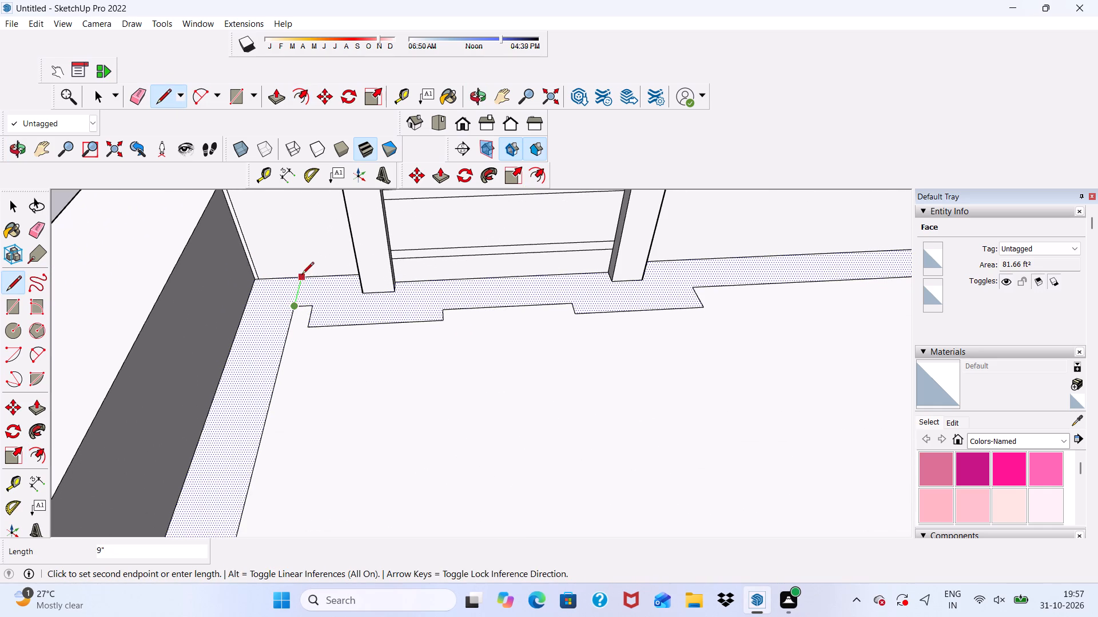
pyautogui.click(302, 275)
# Draw a 9" line from the offset's front corner to the wall at the balcony's far end.
pyautogui.scroll(-3, 328, 303)
pyautogui.moveTo(620, 326); pyautogui.dragTo(778, 308, button='middle')
pyautogui.scroll(1, 778, 260)
pyautogui.scroll(-8, 675, 302)
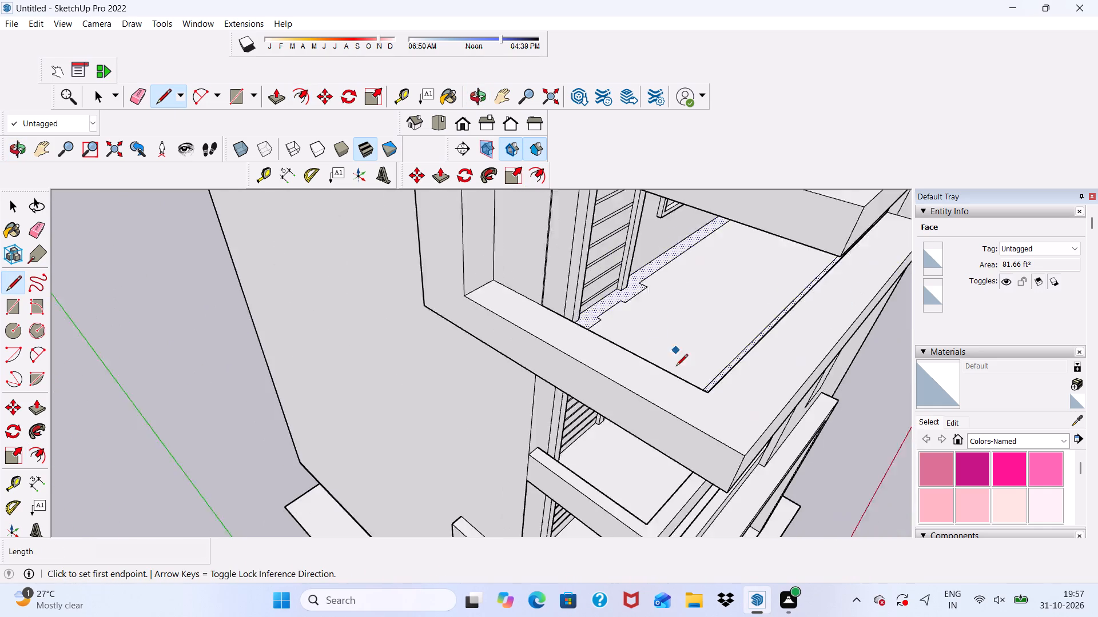
pyautogui.scroll(-9, 676, 367)
pyautogui.moveTo(670, 296); pyautogui.dragTo(717, 237, button='middle')
pyautogui.scroll(1, 721, 234)
pyautogui.scroll(-5, 713, 251)
pyautogui.scroll(7, 706, 241)
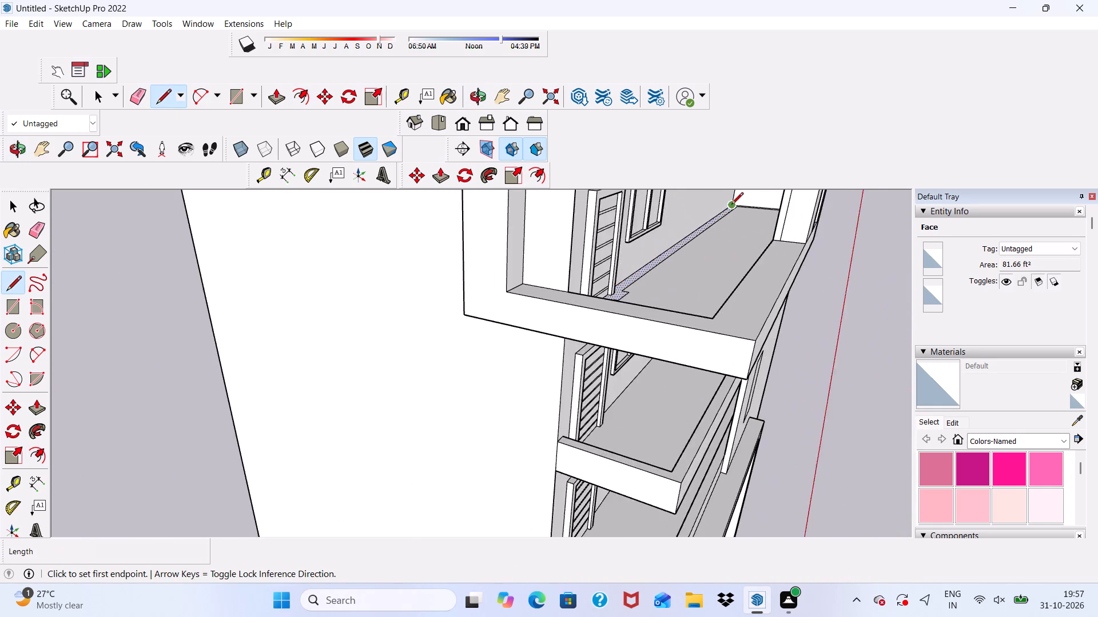
pyautogui.scroll(15, 731, 205)
pyautogui.scroll(-1, 818, 197)
pyautogui.moveTo(824, 213); pyautogui.dragTo(838, 237, button='middle')
pyautogui.scroll(6, 890, 211)
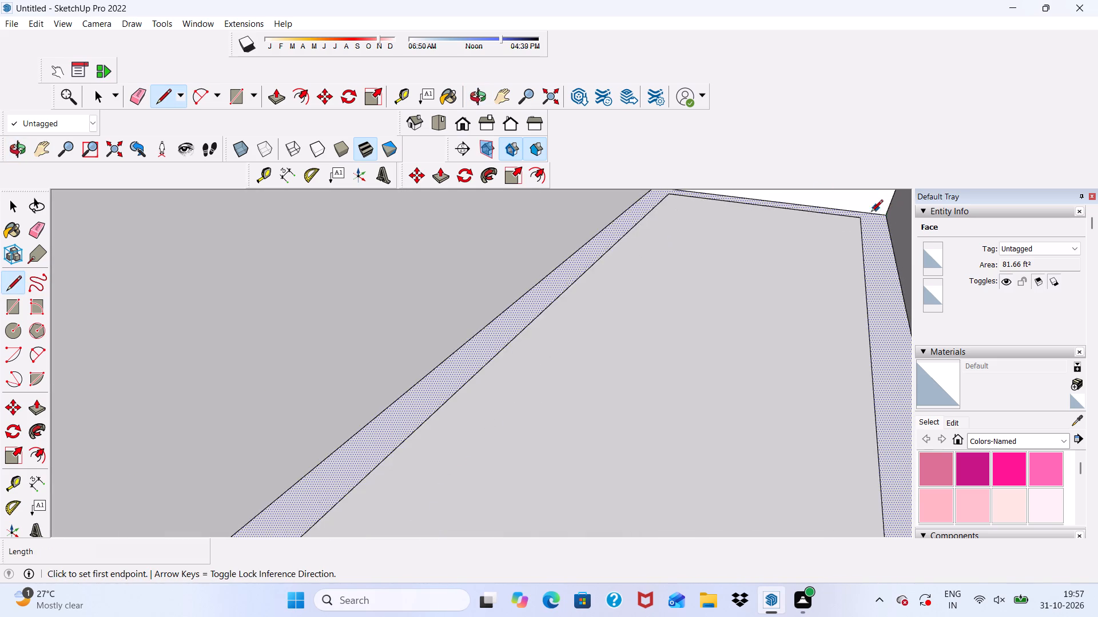
pyautogui.scroll(2, 871, 213)
pyautogui.scroll(-1, 870, 213)
pyautogui.scroll(4, 868, 217)
pyautogui.click(849, 220)
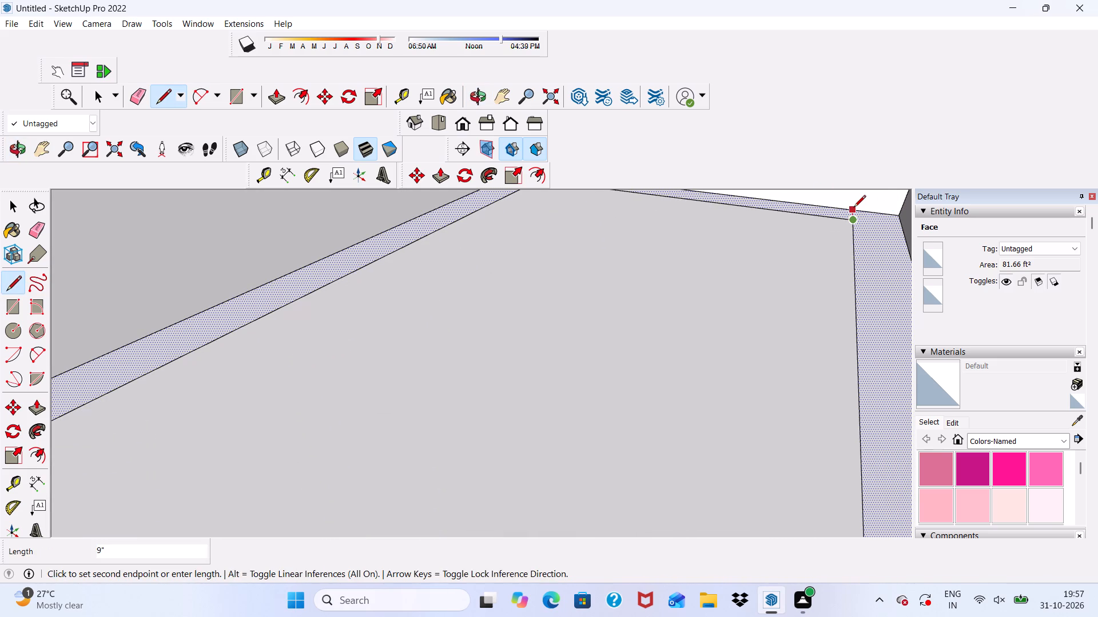
pyautogui.click(854, 208)
# Erase the leftover offset lines along the balcony's far end and the building wall.
pyautogui.click(138, 89)
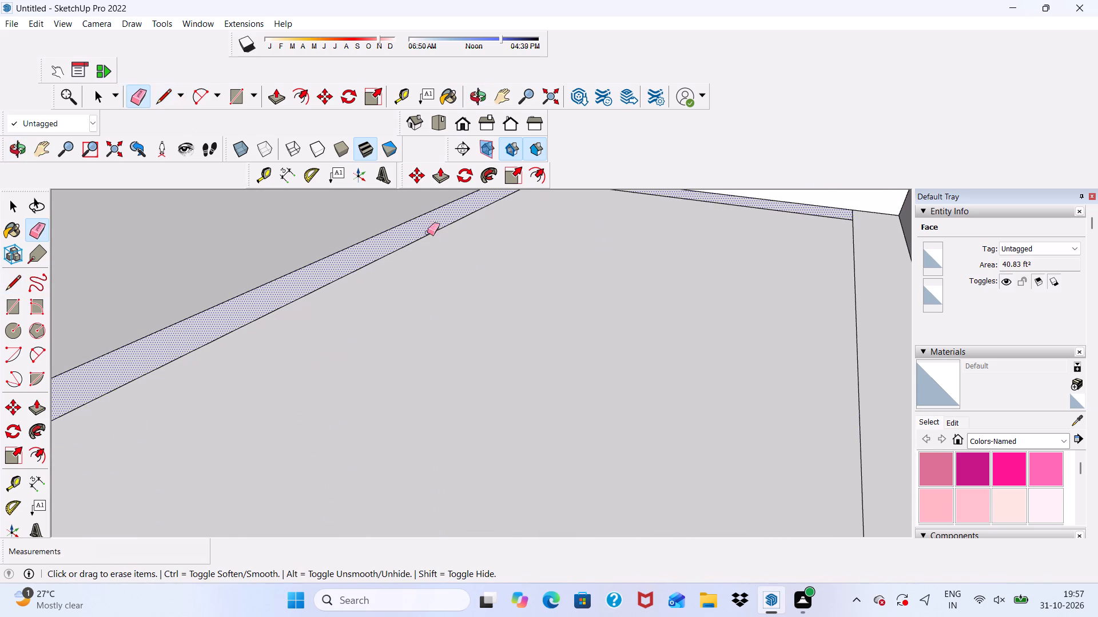
pyautogui.click(675, 195)
pyautogui.click(677, 197)
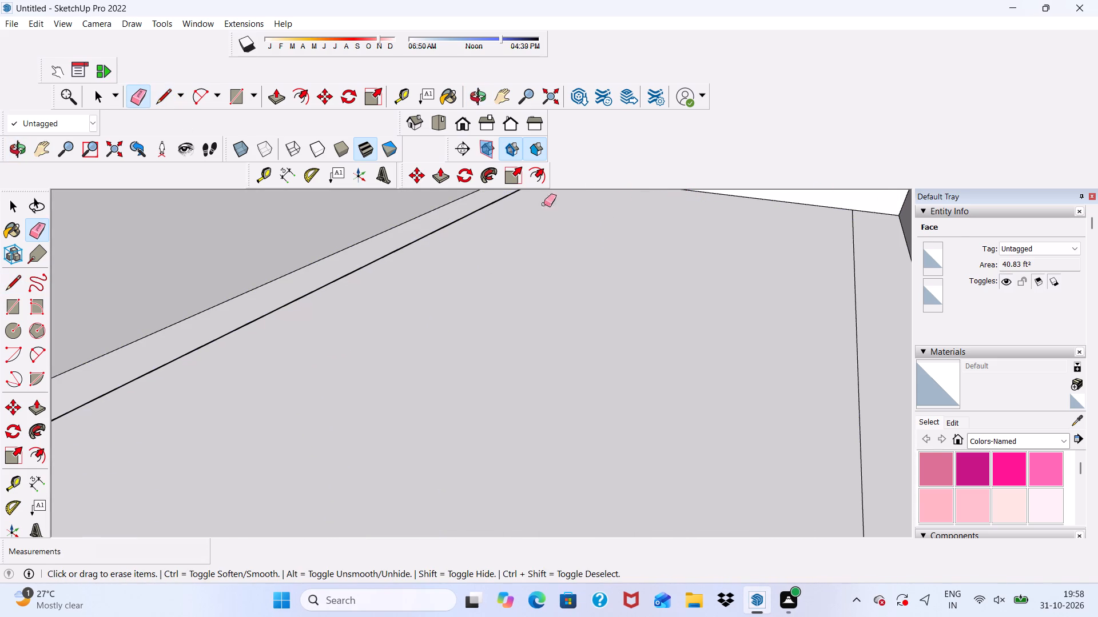
pyautogui.click(468, 219)
# Erase the leftover stepped offset lines on the balcony floor around the door frame.
pyautogui.scroll(-9, 466, 217)
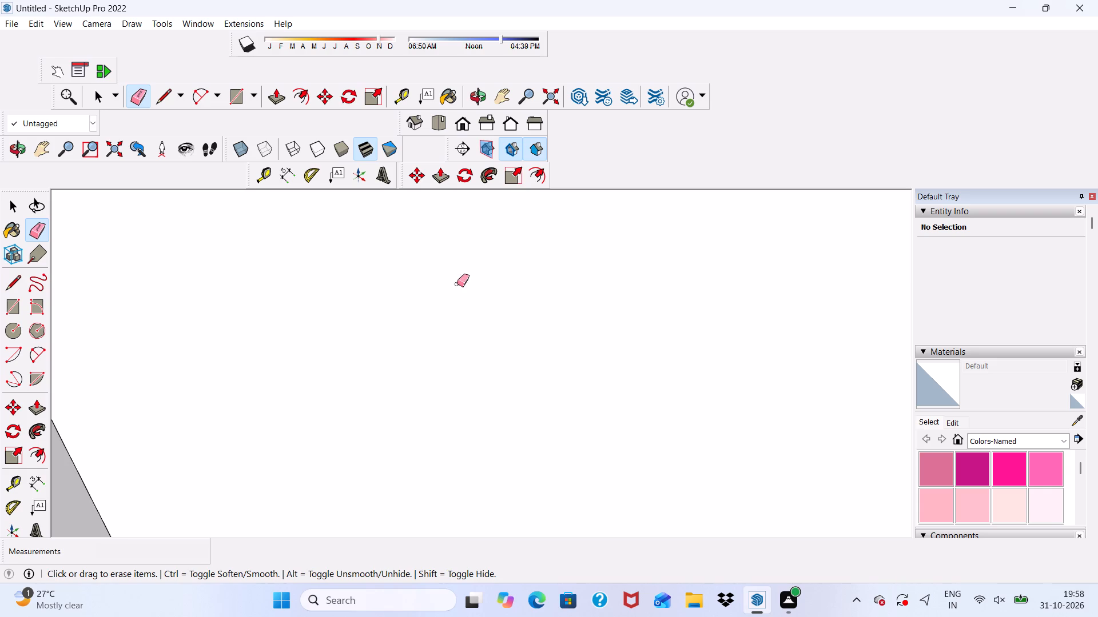
pyautogui.scroll(-1, 457, 284)
pyautogui.click(456, 120)
pyautogui.scroll(-6, 498, 222)
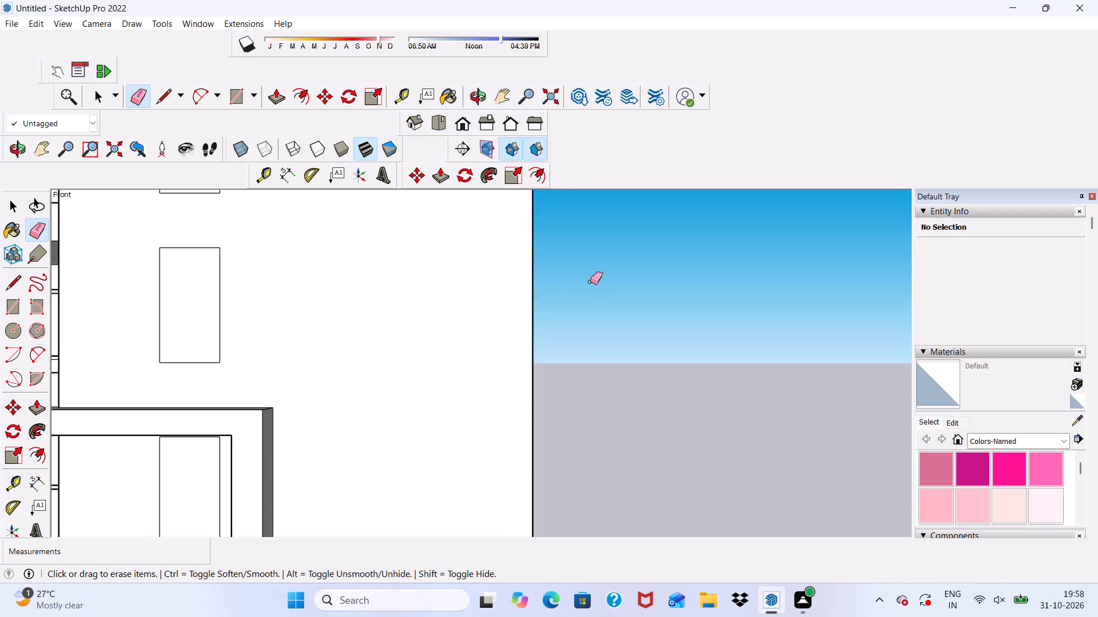
pyautogui.scroll(-12, 590, 282)
pyautogui.scroll(5, 471, 293)
pyautogui.scroll(-3, 397, 261)
pyautogui.moveTo(385, 274); pyautogui.dragTo(389, 430, button='middle')
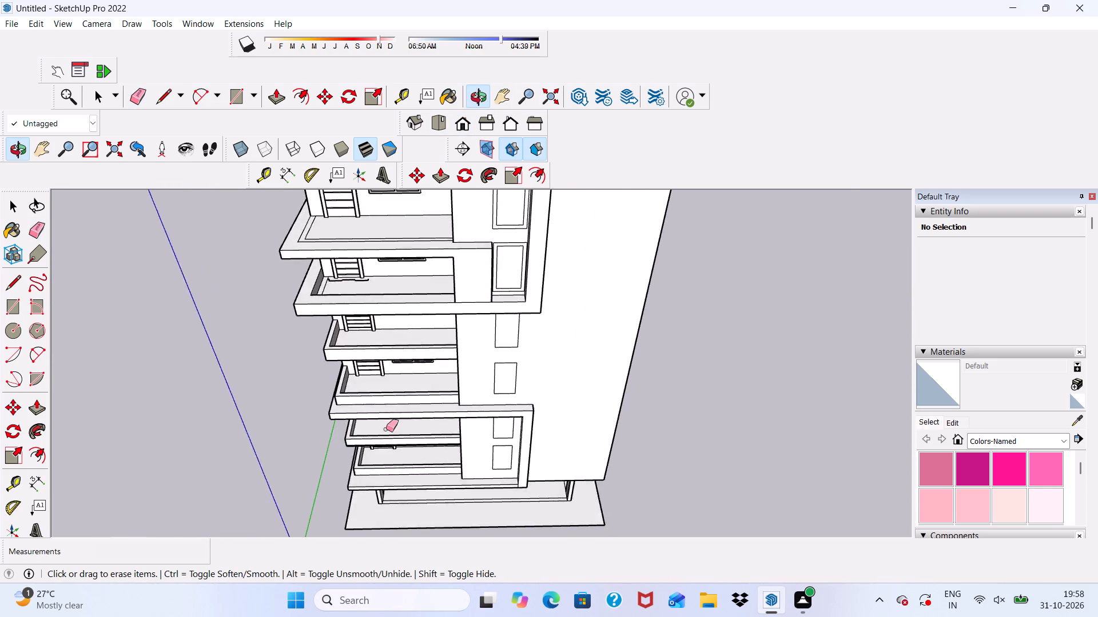
pyautogui.scroll(4, 372, 386)
pyautogui.scroll(11, 327, 228)
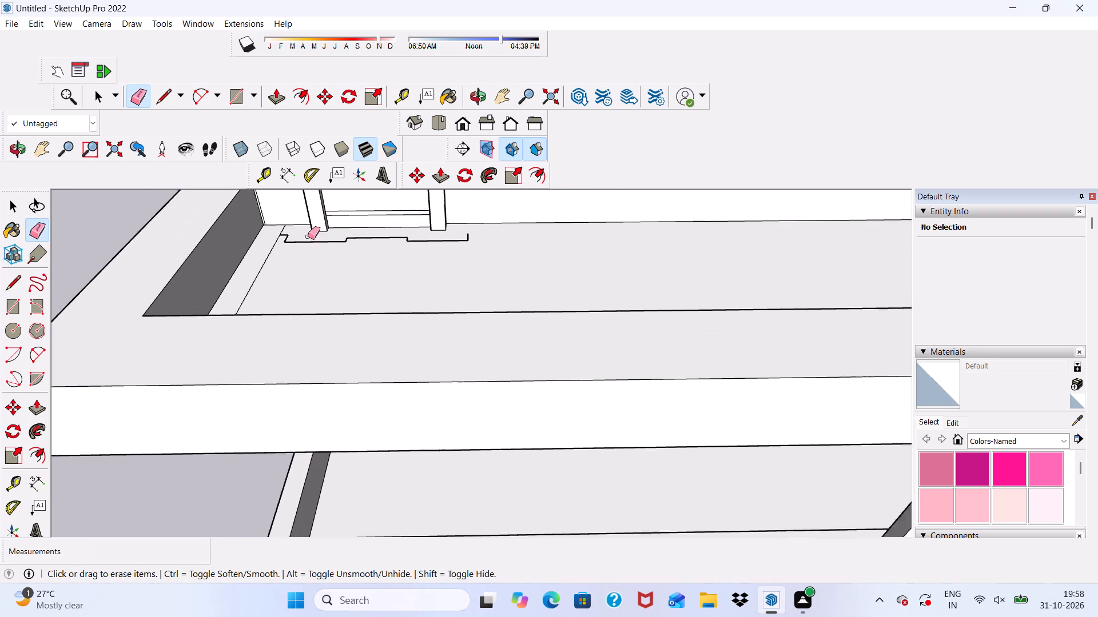
pyautogui.scroll(4, 308, 237)
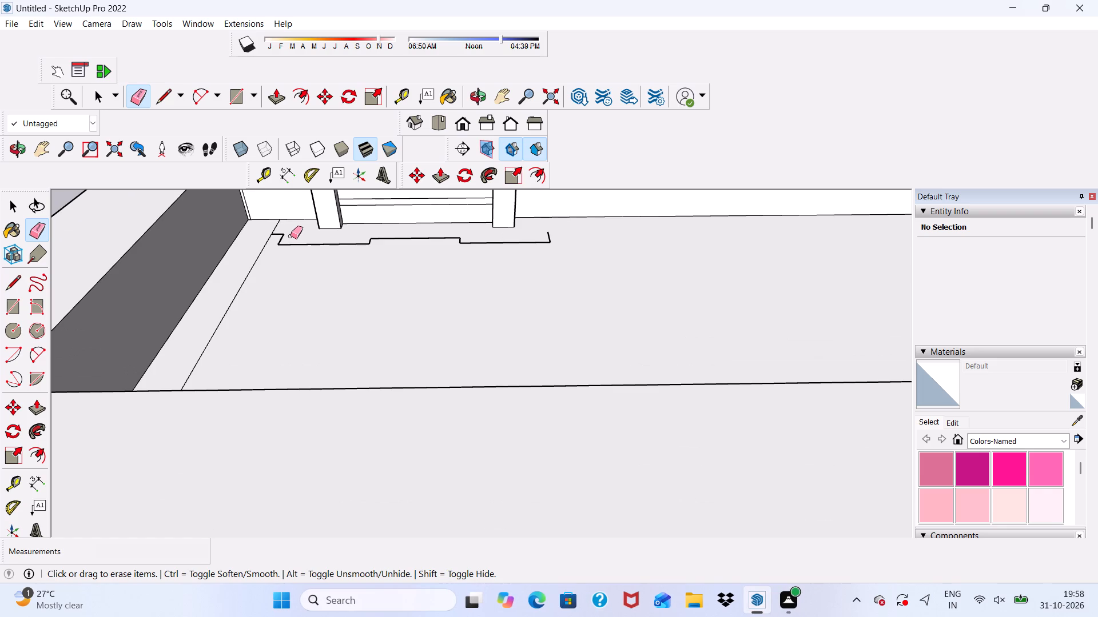
pyautogui.scroll(-5, 291, 236)
pyautogui.scroll(2, 265, 229)
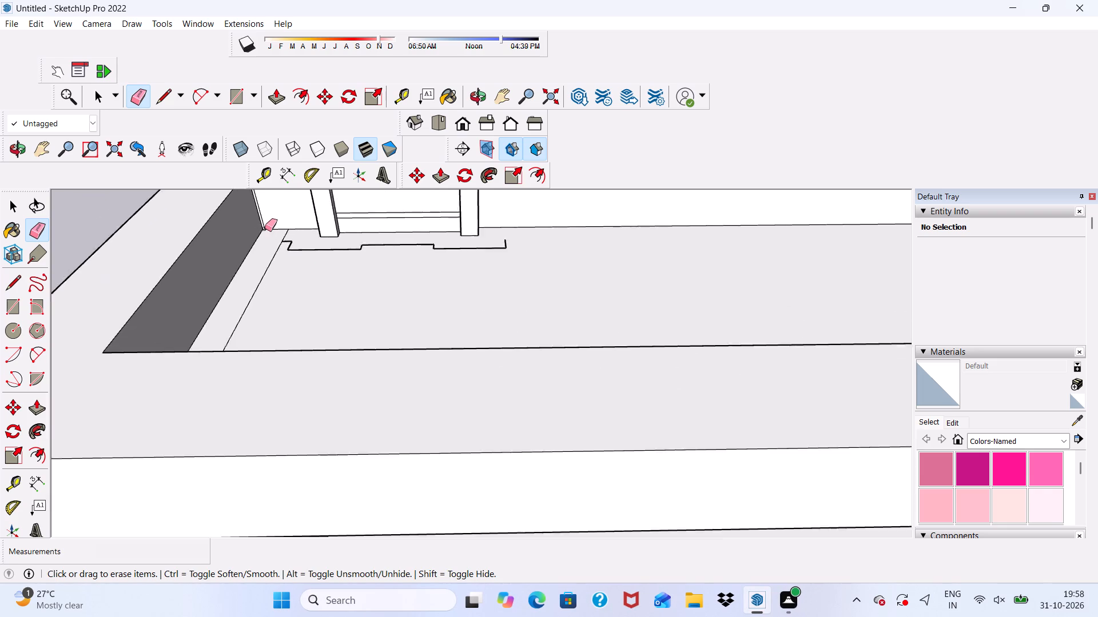
pyautogui.scroll(10, 265, 229)
pyautogui.moveTo(280, 231); pyautogui.dragTo(299, 263)
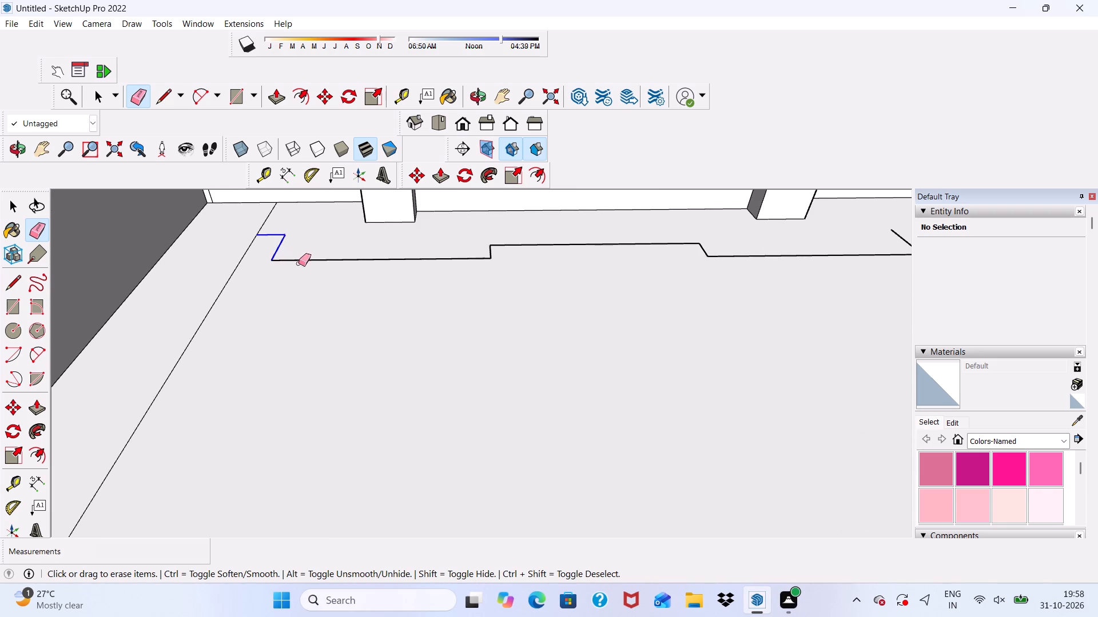
pyautogui.moveTo(299, 263); pyautogui.dragTo(560, 241)
pyautogui.scroll(-6, 534, 270)
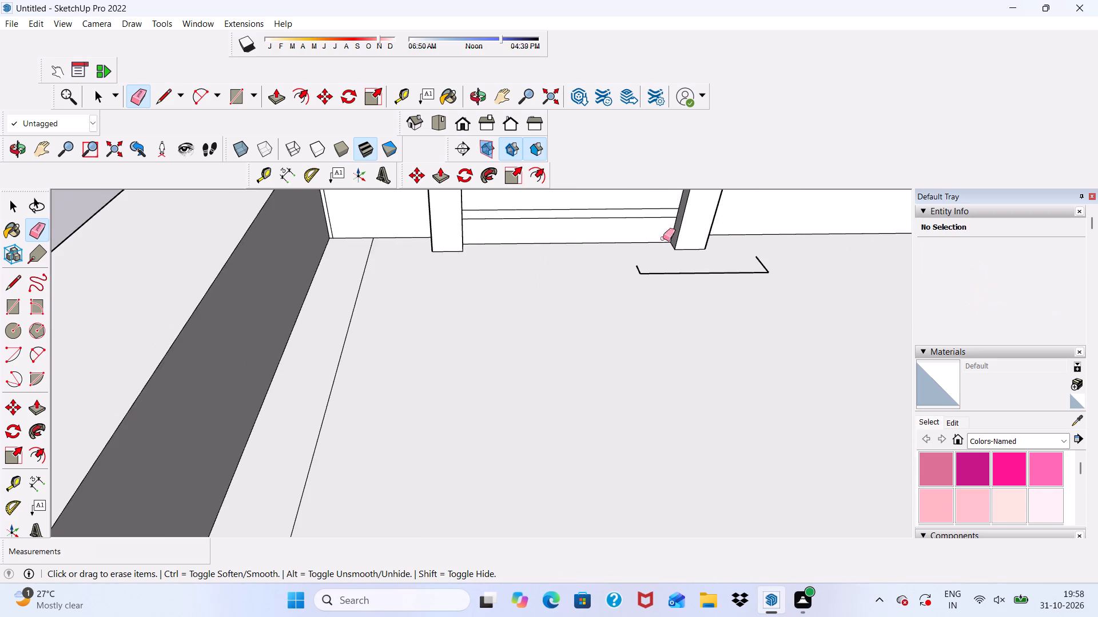
pyautogui.scroll(4, 643, 261)
pyautogui.moveTo(638, 269); pyautogui.dragTo(637, 288)
pyautogui.moveTo(640, 287); pyautogui.dragTo(805, 266)
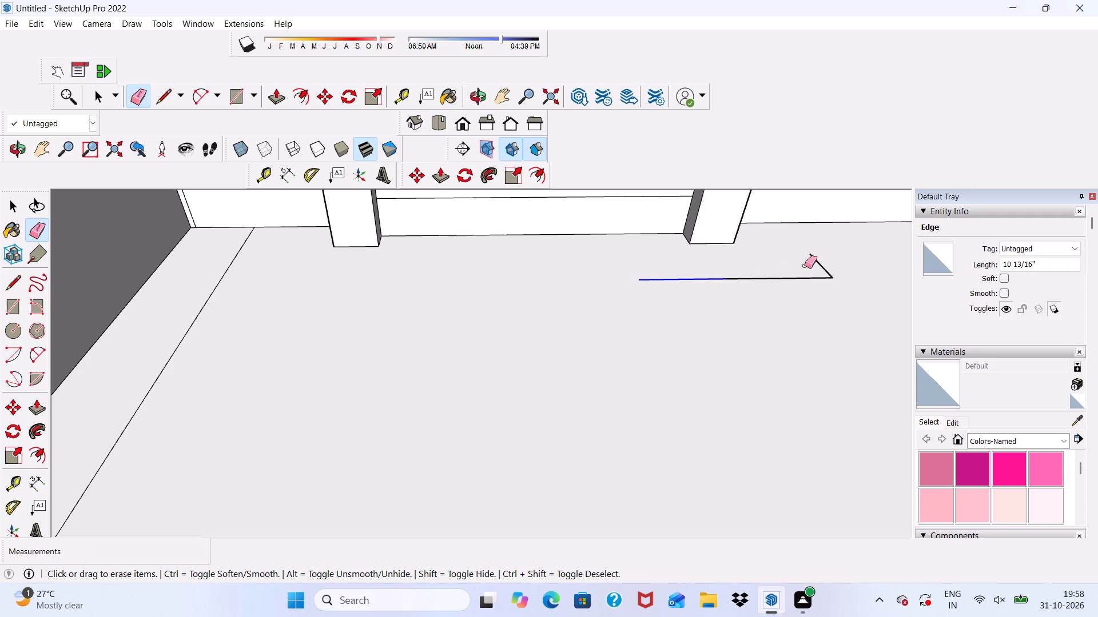
pyautogui.moveTo(805, 266); pyautogui.dragTo(725, 285)
# Raise the 9" border strip of the upper frame's lower balcony by 3' with Push/Pull.
pyautogui.scroll(-16, 698, 320)
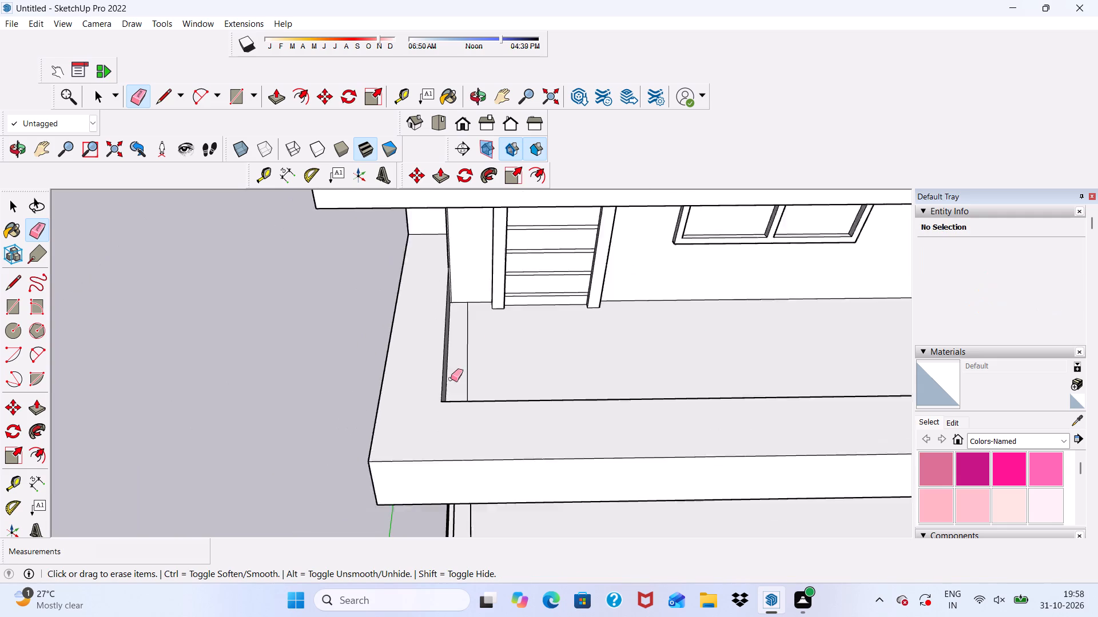
pyautogui.scroll(-2, 451, 379)
pyautogui.moveTo(479, 407); pyautogui.dragTo(343, 430, button='middle')
pyautogui.click(280, 97)
pyautogui.scroll(8, 335, 465)
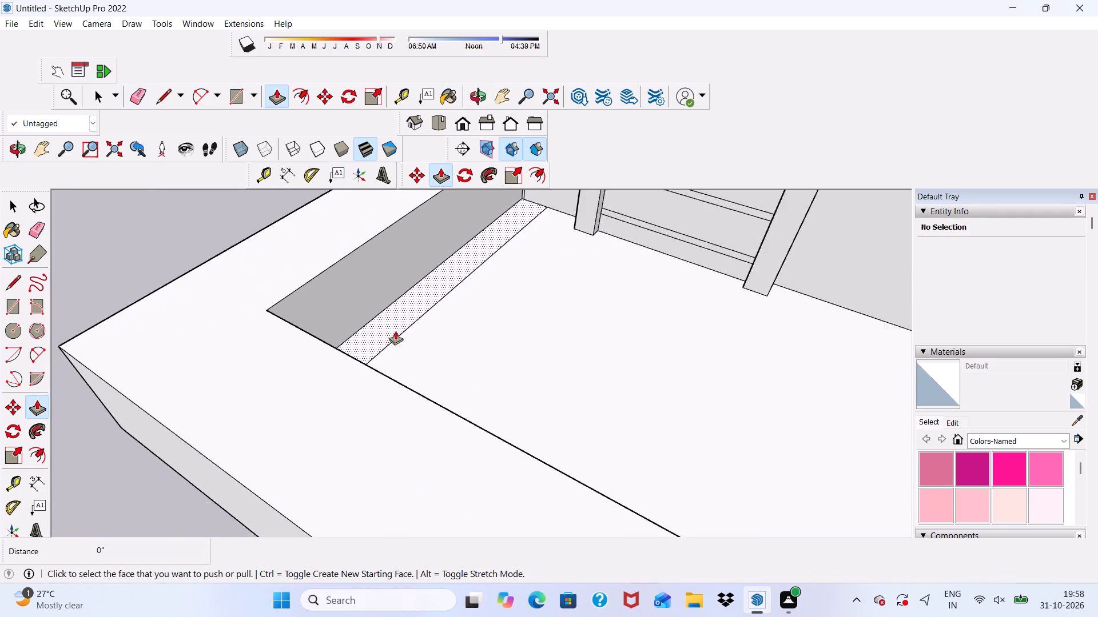
pyautogui.scroll(2, 395, 331)
pyautogui.click(394, 329)
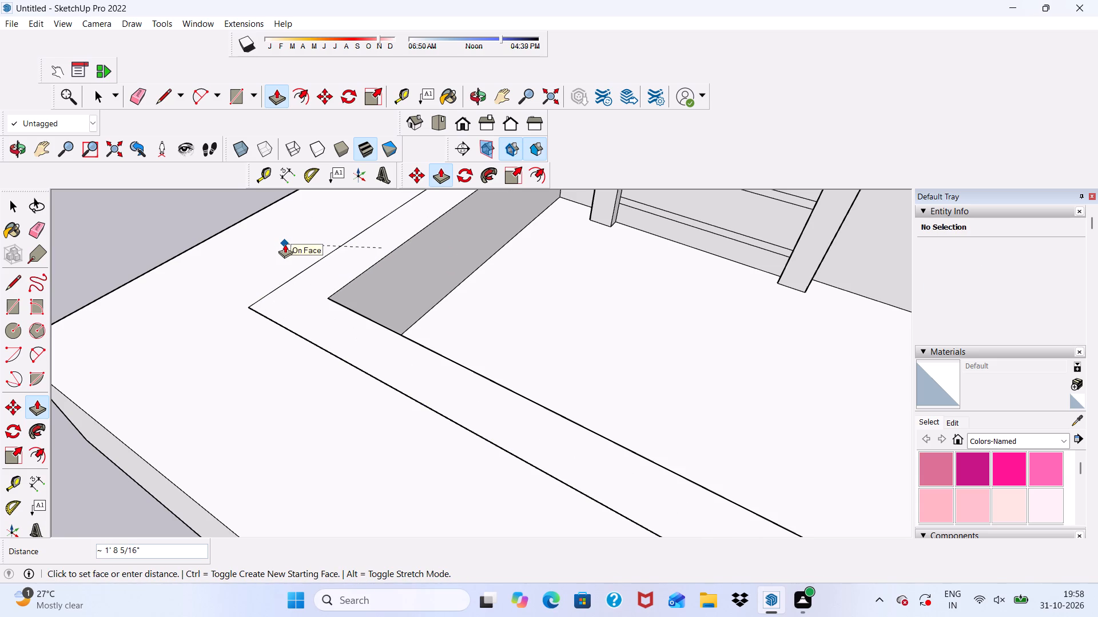
pyautogui.scroll(-2, 349, 274)
pyautogui.scroll(2, 336, 306)
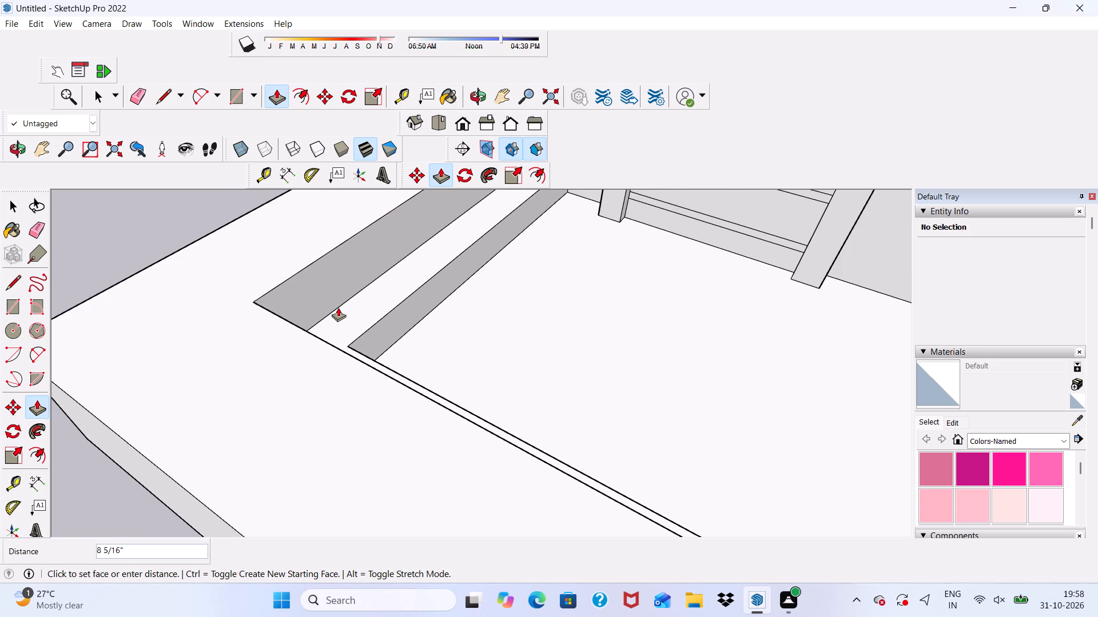
pyautogui.scroll(-5, 308, 288)
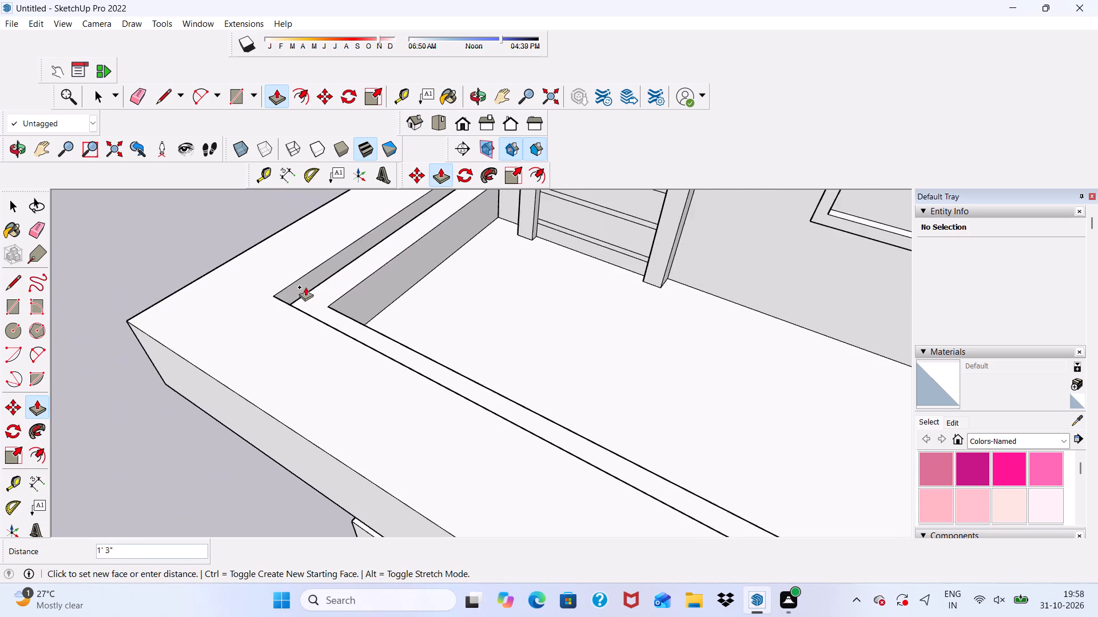
pyautogui.scroll(-5, 237, 229)
pyautogui.scroll(1, 245, 253)
pyautogui.write("3'")
pyautogui.press('Return')
# Examine the raised parapet and the stacked balconies along the building's front from several angles.
pyautogui.scroll(-8, 230, 214)
pyautogui.moveTo(334, 303); pyautogui.dragTo(440, 169, button='middle')
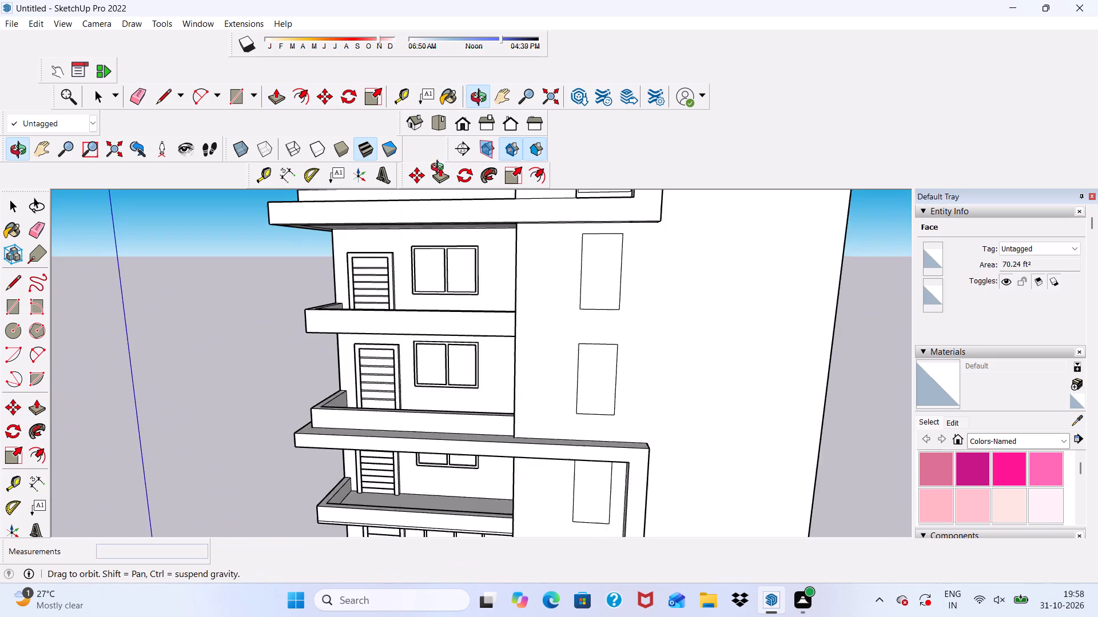
pyautogui.moveTo(440, 169); pyautogui.dragTo(526, 192, button='middle')
pyautogui.scroll(-4, 512, 374)
pyautogui.moveTo(431, 321); pyautogui.dragTo(524, 258, button='middle')
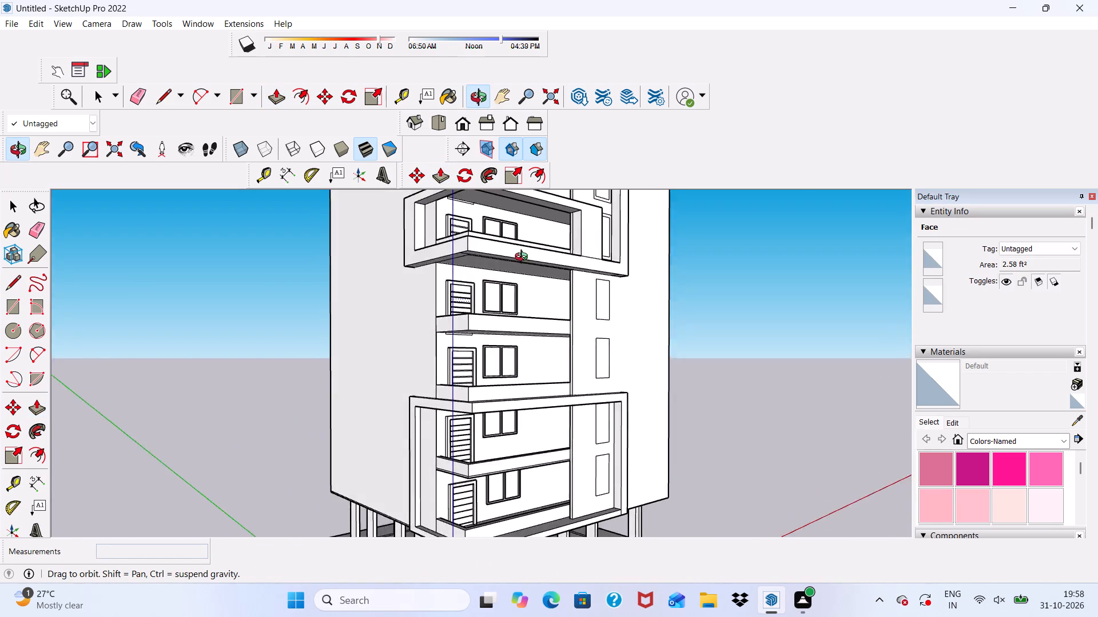
pyautogui.moveTo(524, 258); pyautogui.dragTo(447, 262, button='middle')
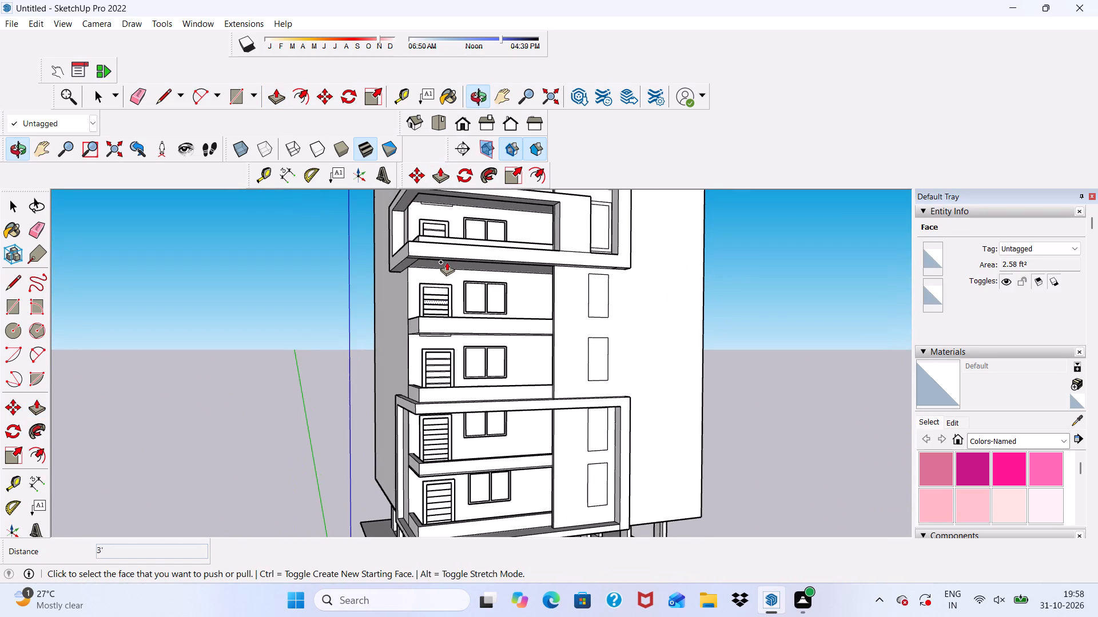
# Draw a rectangle about 1' 3" by 11" on the lower frame's side post at the upper balcony's level.
pyautogui.scroll(-2, 451, 380)
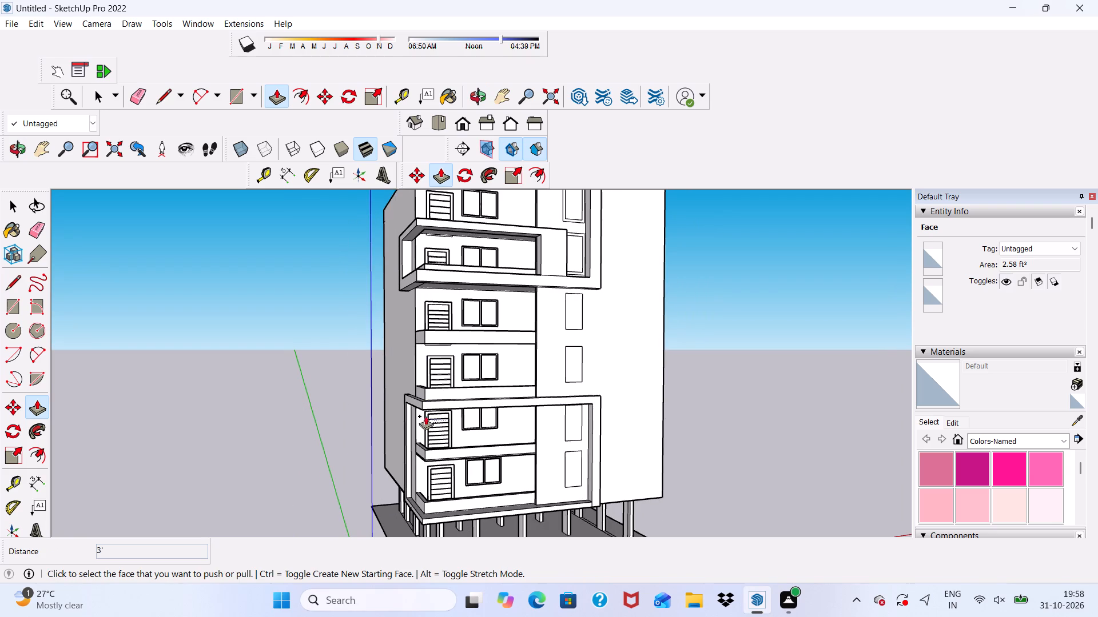
pyautogui.moveTo(455, 410); pyautogui.dragTo(475, 376, button='middle')
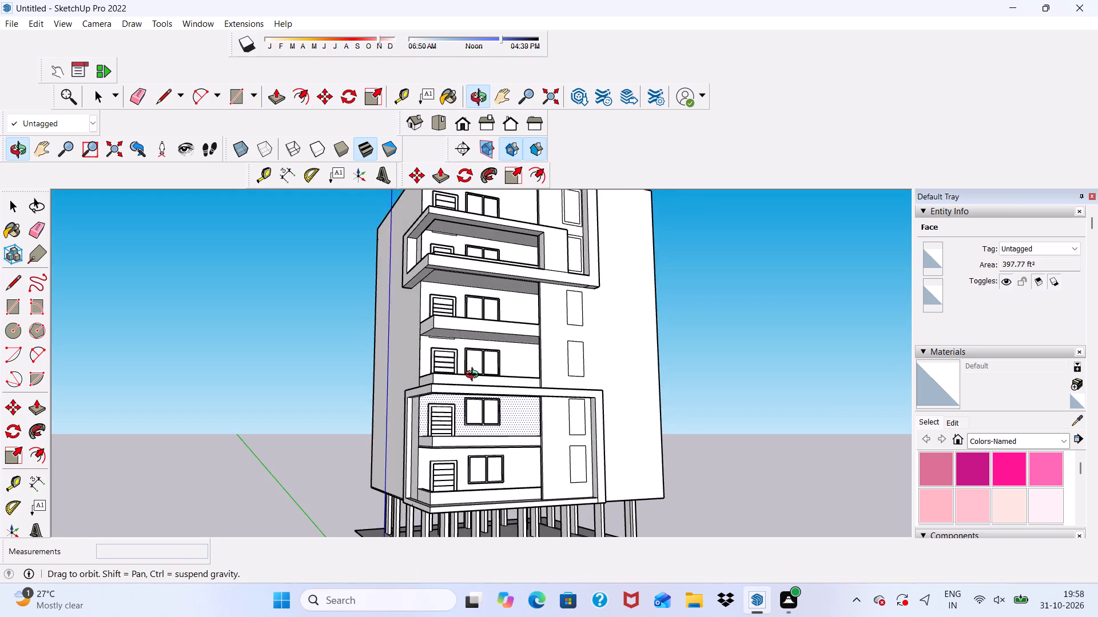
pyautogui.moveTo(475, 376); pyautogui.dragTo(381, 405, button='middle')
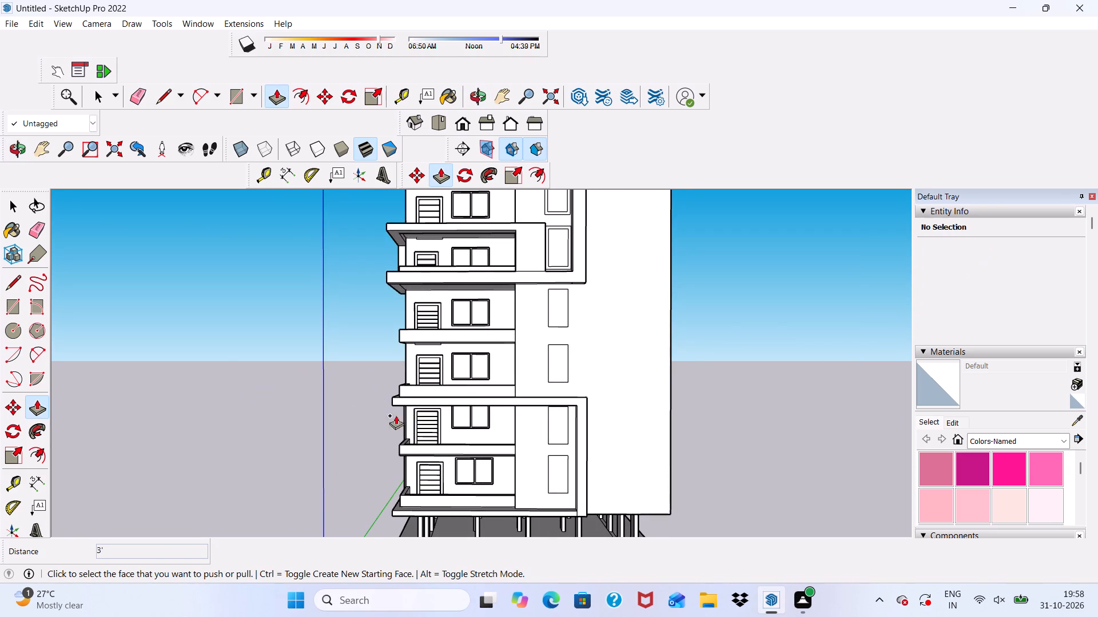
pyautogui.scroll(5, 427, 487)
pyautogui.moveTo(432, 474); pyautogui.dragTo(594, 452, button='middle')
pyautogui.scroll(2, 458, 421)
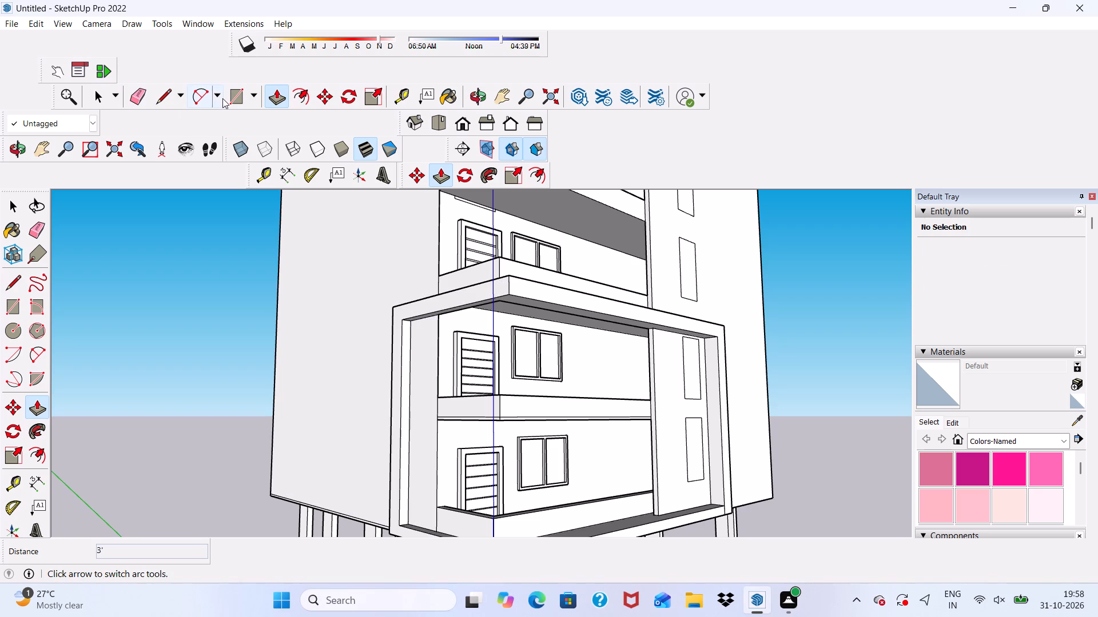
pyautogui.click(240, 93)
pyautogui.scroll(6, 411, 450)
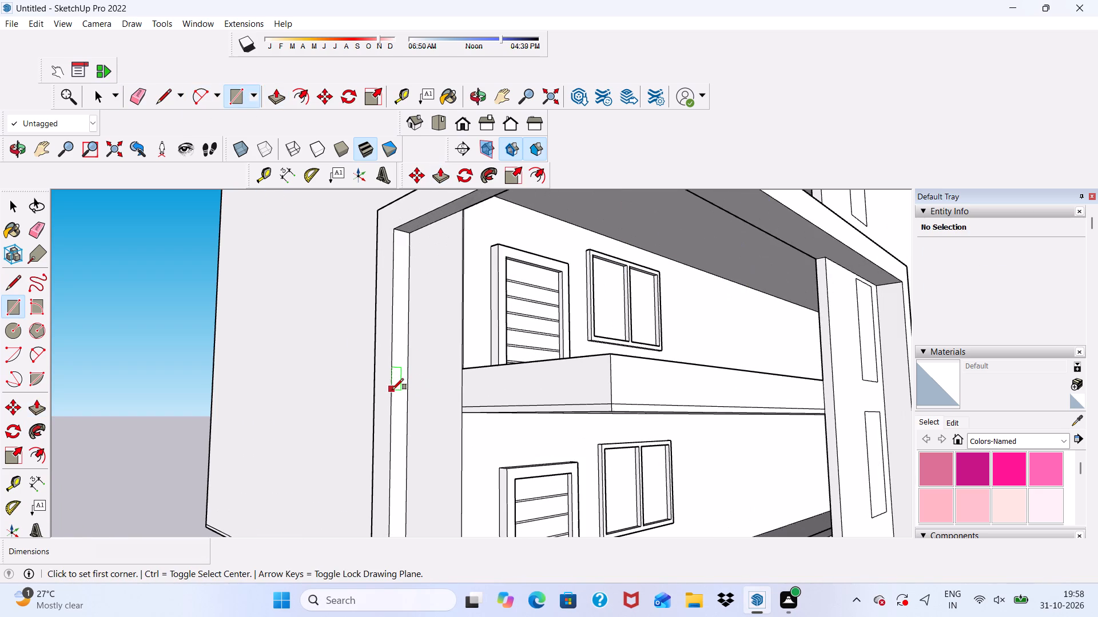
pyautogui.click(390, 388)
pyautogui.scroll(3, 407, 394)
pyautogui.scroll(1, 400, 451)
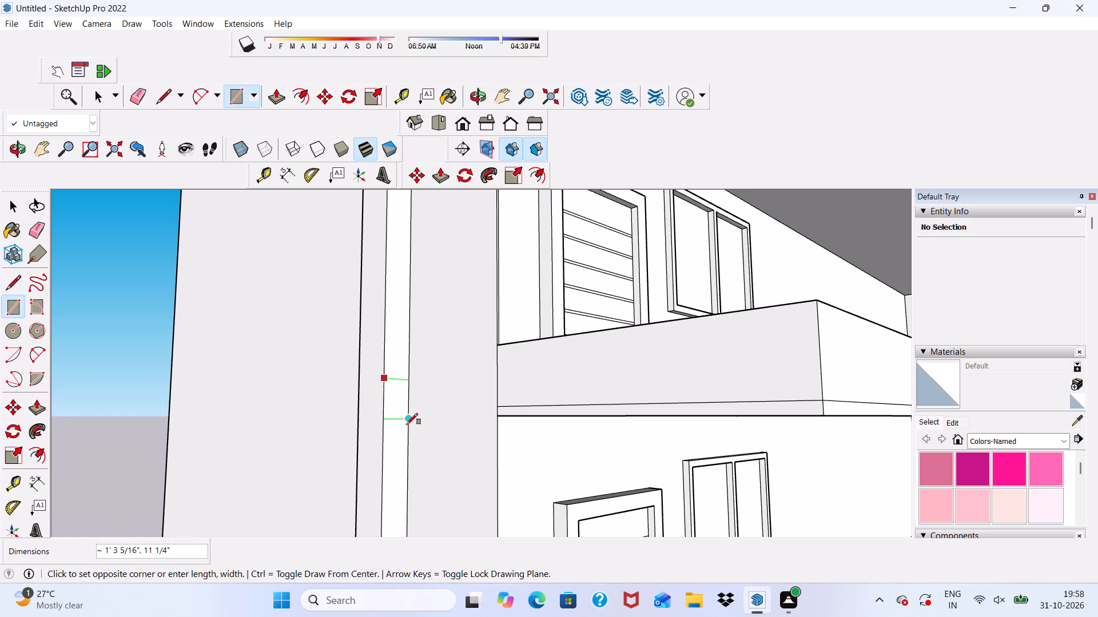
pyautogui.click(407, 424)
# Push/Pull the small rectangle about 12' 6" out from the post into a beam running past the balcony's corner.
pyautogui.click(274, 95)
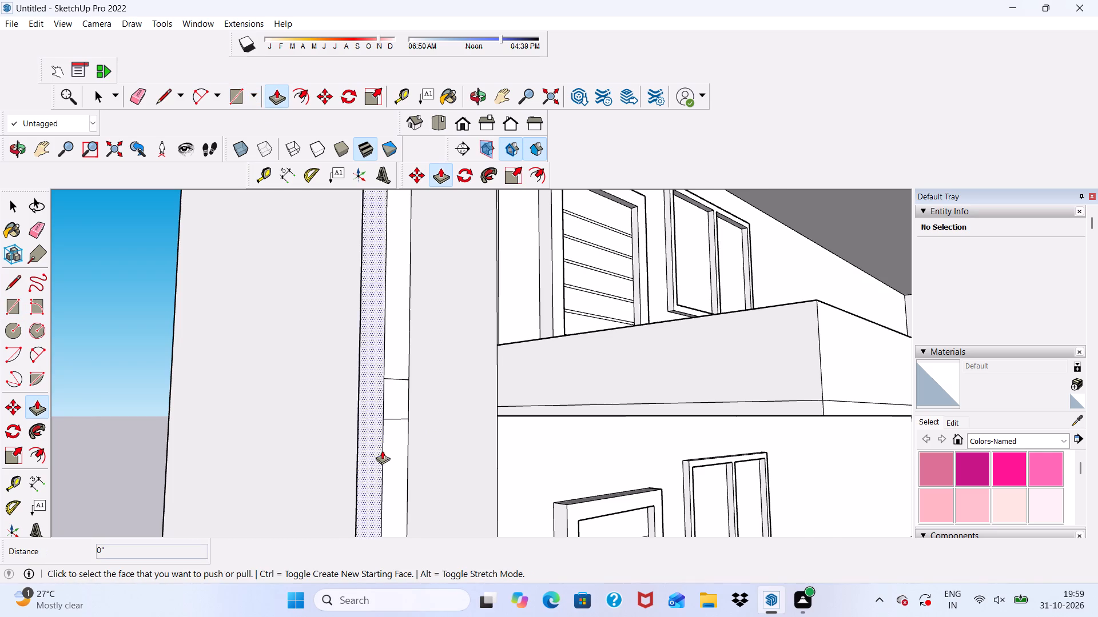
pyautogui.scroll(3, 383, 452)
pyautogui.click(392, 383)
pyautogui.scroll(-3, 516, 415)
pyautogui.scroll(-4, 497, 368)
pyautogui.scroll(1, 476, 392)
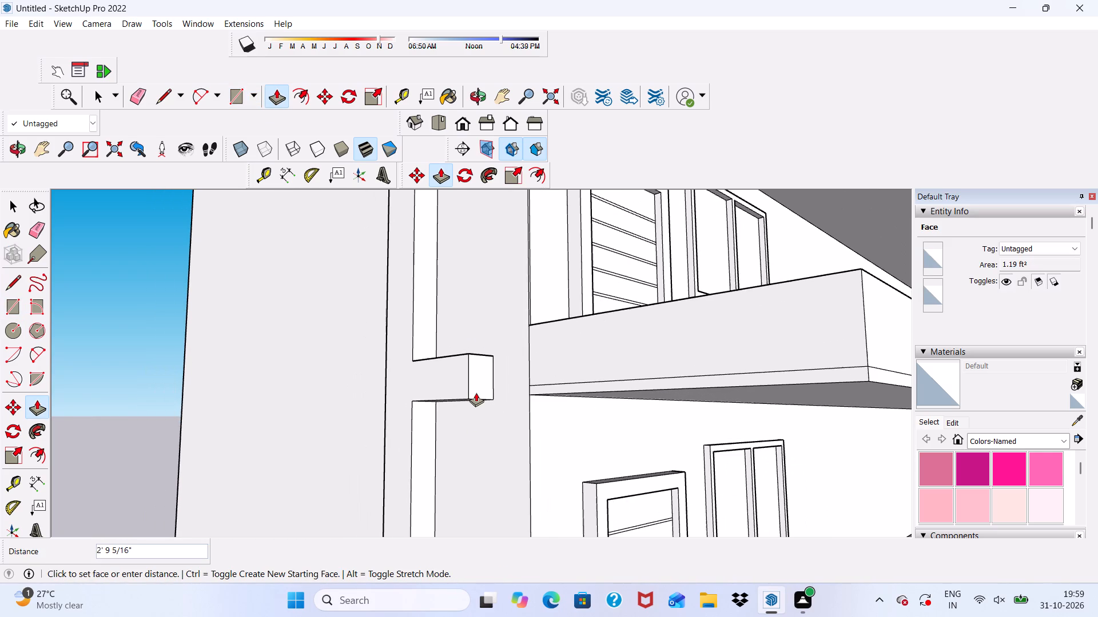
pyautogui.scroll(-2, 457, 376)
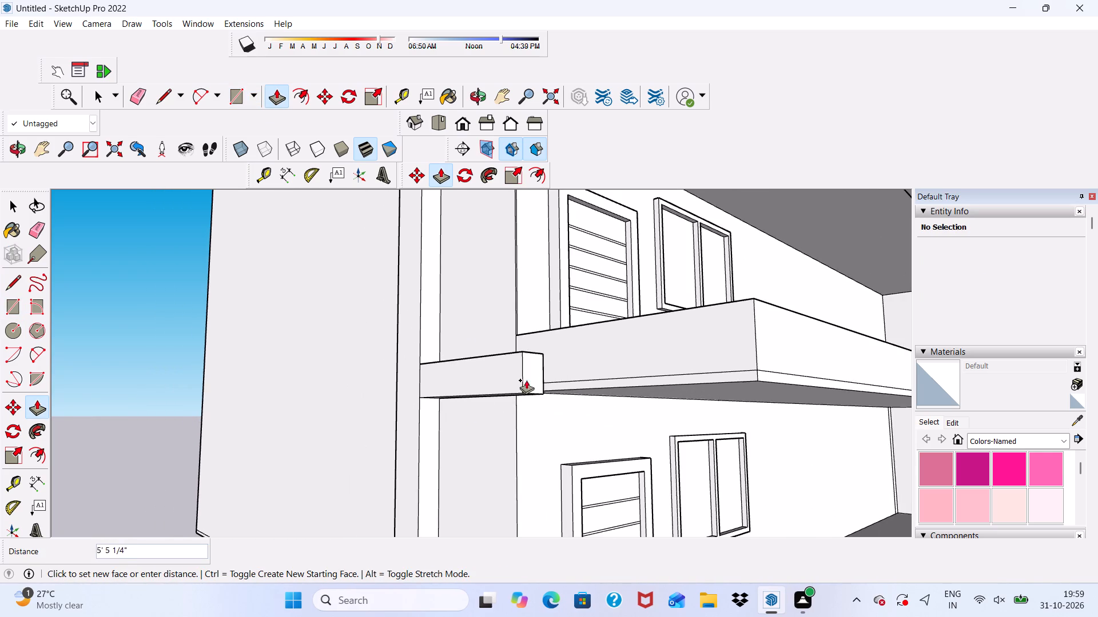
pyautogui.scroll(-5, 541, 382)
pyautogui.scroll(-1, 847, 411)
pyautogui.scroll(4, 758, 386)
pyautogui.scroll(-1, 748, 376)
pyautogui.scroll(6, 719, 383)
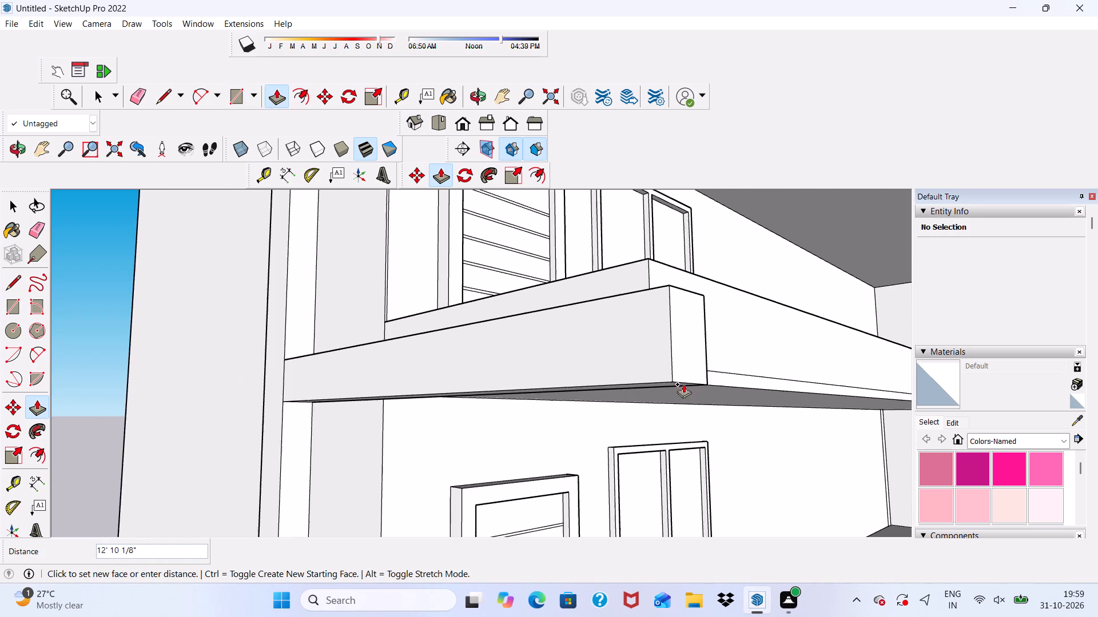
pyautogui.moveTo(697, 375); pyautogui.dragTo(458, 411, button='middle')
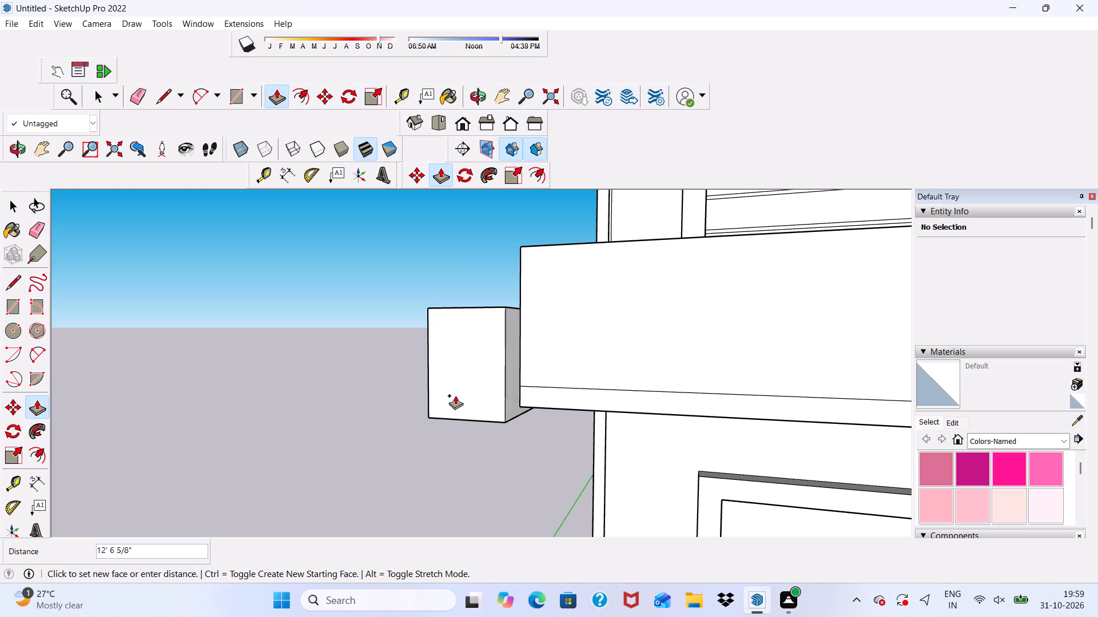
pyautogui.click(438, 406)
# Extend the beam's end face by another 4" with Push/Pull.
pyautogui.moveTo(521, 396); pyautogui.dragTo(559, 415, button='middle')
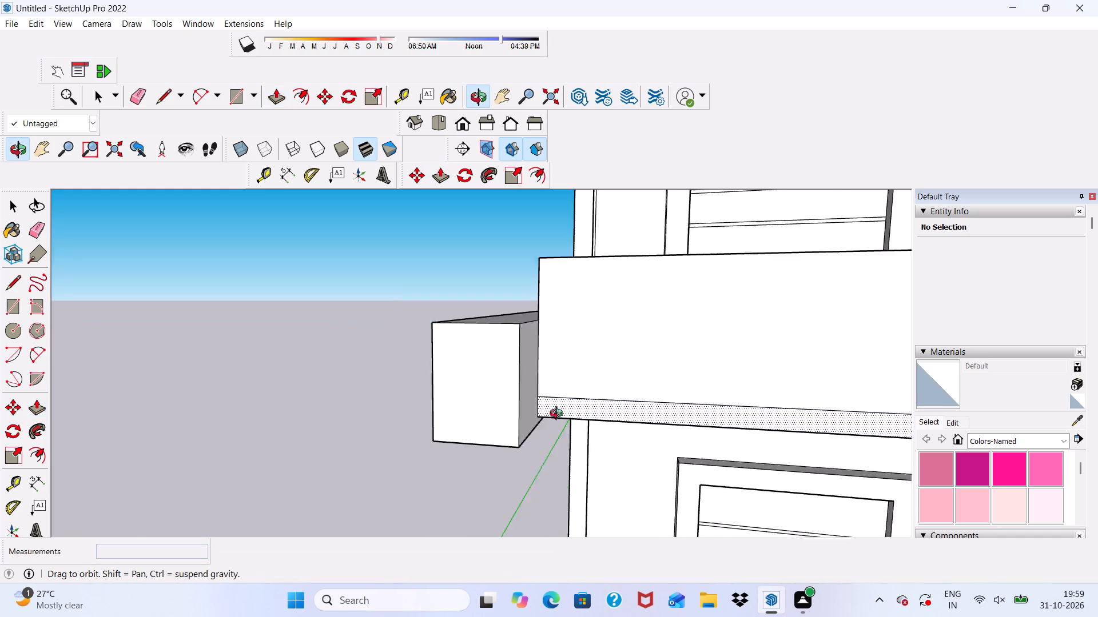
pyautogui.moveTo(559, 415); pyautogui.dragTo(646, 433, button='middle')
pyautogui.scroll(-5, 484, 382)
pyautogui.moveTo(547, 419); pyautogui.dragTo(706, 401, button='middle')
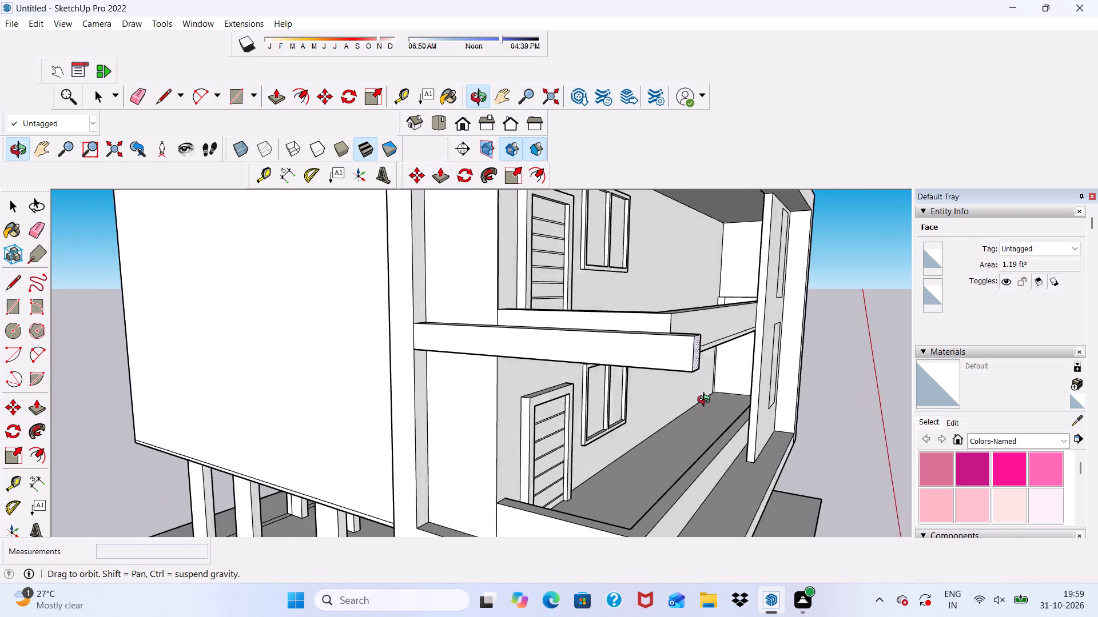
pyautogui.moveTo(706, 401); pyautogui.dragTo(468, 431, button='middle')
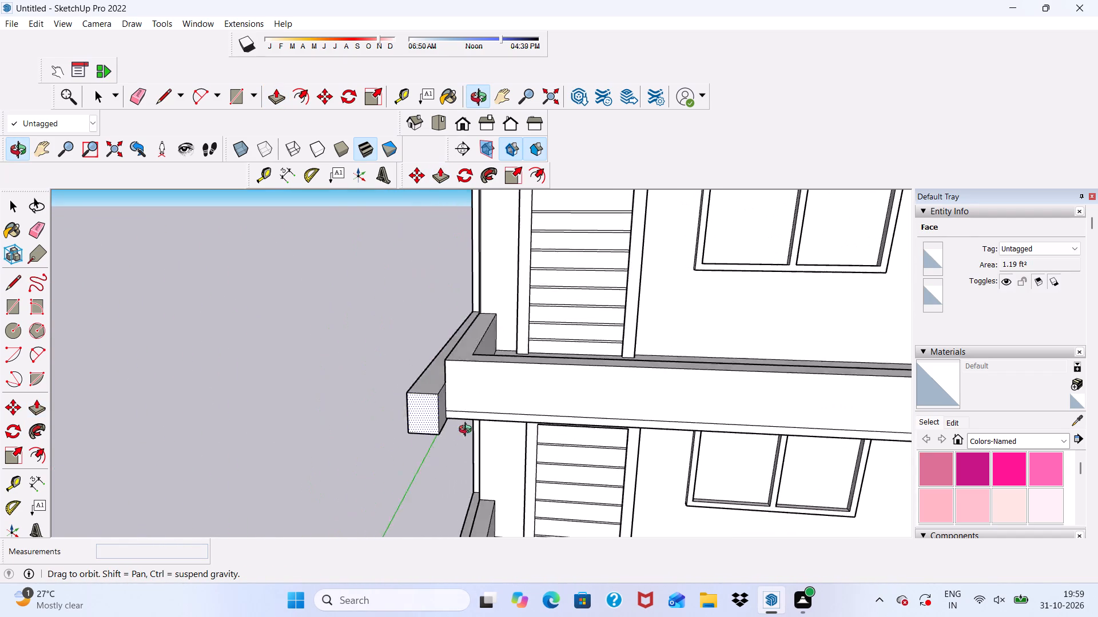
pyautogui.moveTo(468, 431); pyautogui.dragTo(435, 434, button='middle')
pyautogui.scroll(6, 393, 420)
pyautogui.click(379, 408)
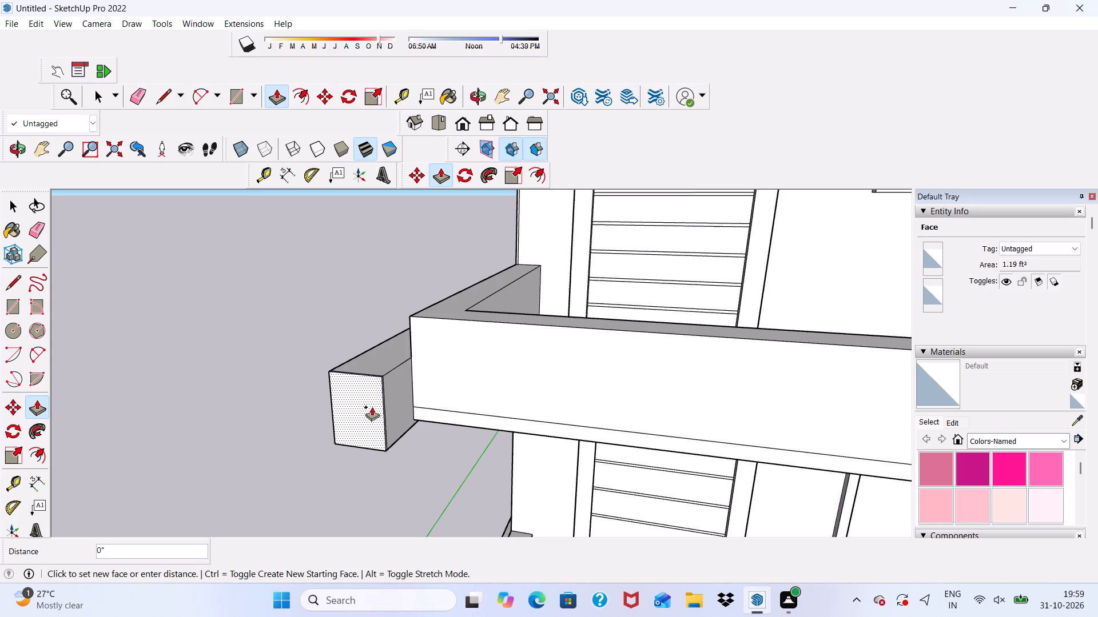
pyautogui.click(363, 407)
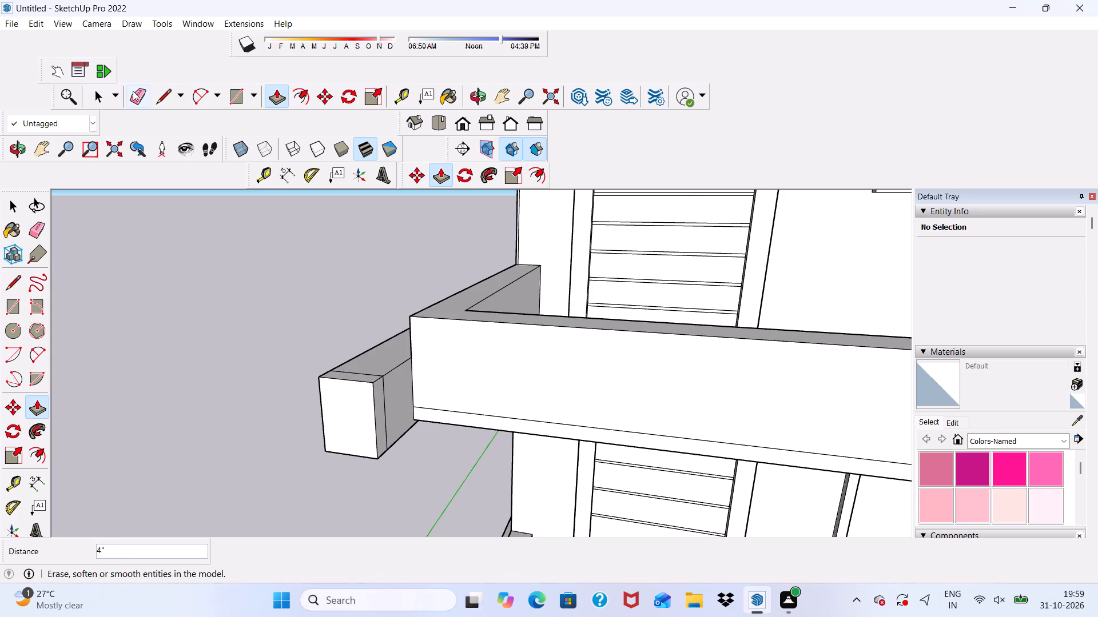
# Erase the leftover seam lines on the top and inner side of the beam's end.
pyautogui.click(136, 91)
pyautogui.scroll(6, 422, 404)
pyautogui.moveTo(344, 367); pyautogui.dragTo(342, 373)
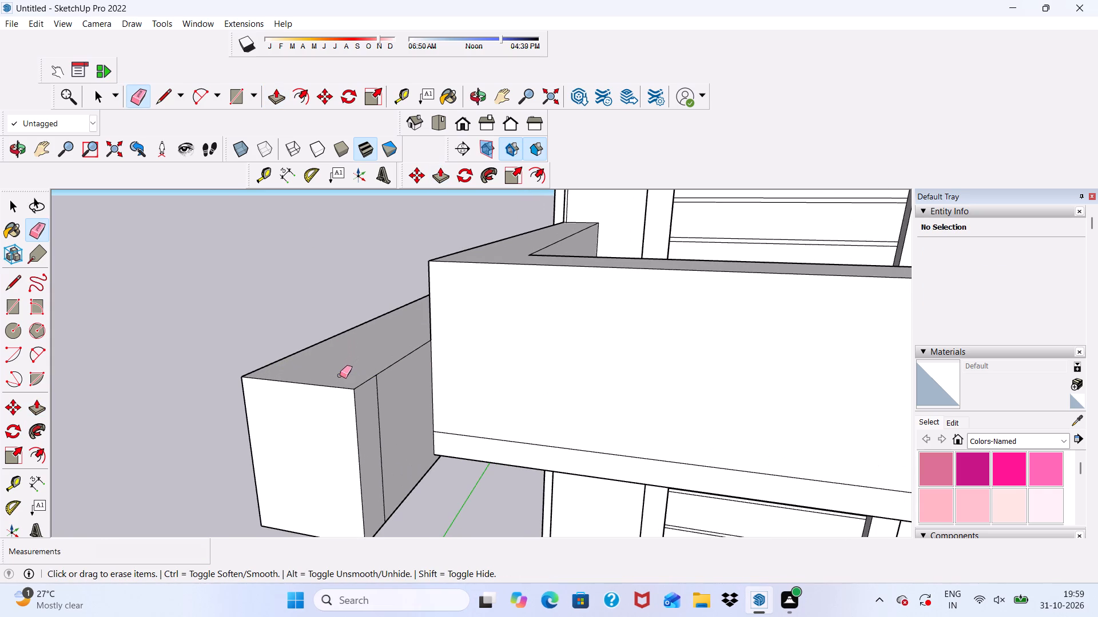
pyautogui.moveTo(376, 408); pyautogui.dragTo(384, 414)
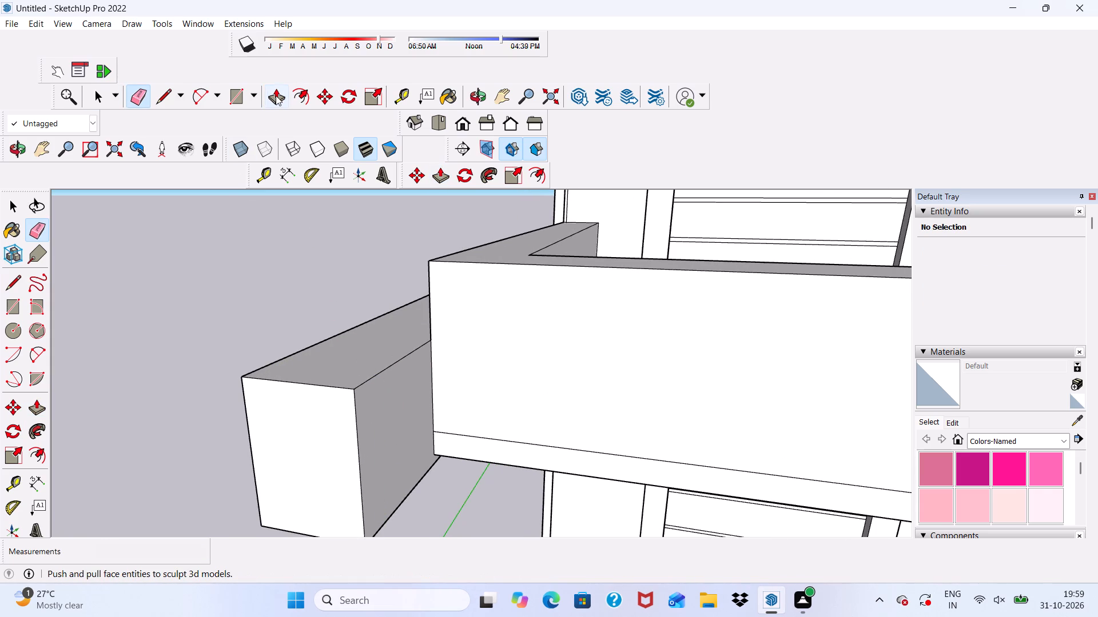
# Push/Pull the inner face of the beam's end about 25' 2" along the balcony front and past the blank wall's edge.
pyautogui.click(276, 95)
pyautogui.click(382, 441)
pyautogui.scroll(-3, 566, 439)
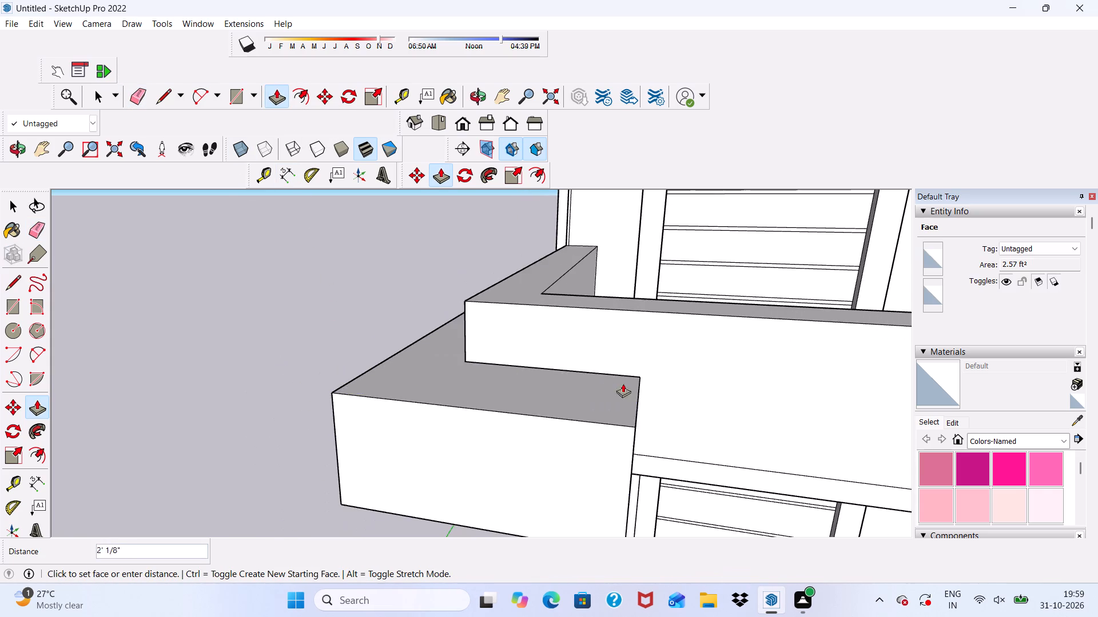
pyautogui.scroll(-11, 500, 356)
pyautogui.scroll(-10, 483, 380)
pyautogui.scroll(2, 724, 434)
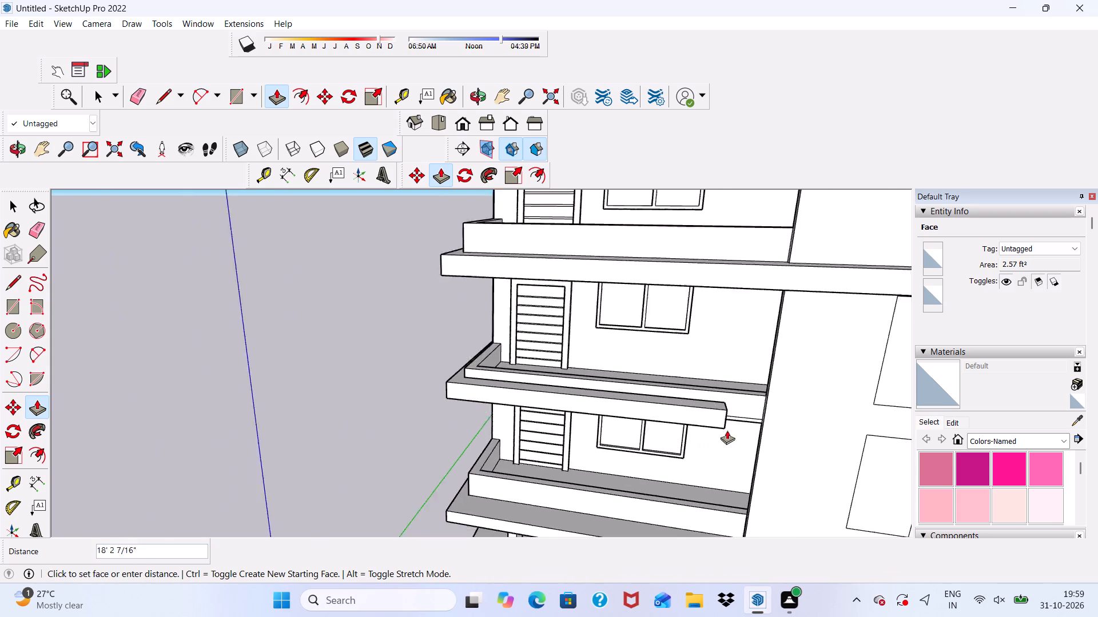
pyautogui.scroll(3, 727, 430)
pyautogui.scroll(4, 802, 406)
pyautogui.moveTo(749, 473); pyautogui.dragTo(764, 387, button='middle')
pyautogui.scroll(1, 759, 386)
pyautogui.scroll(-2, 468, 384)
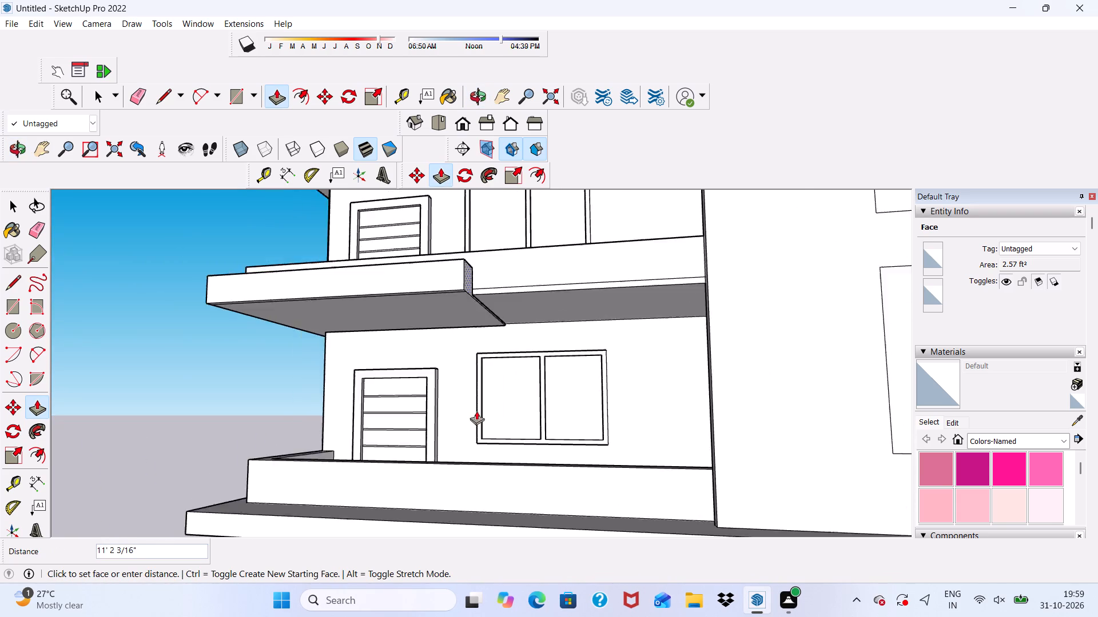
pyautogui.scroll(-7, 476, 411)
pyautogui.scroll(11, 743, 328)
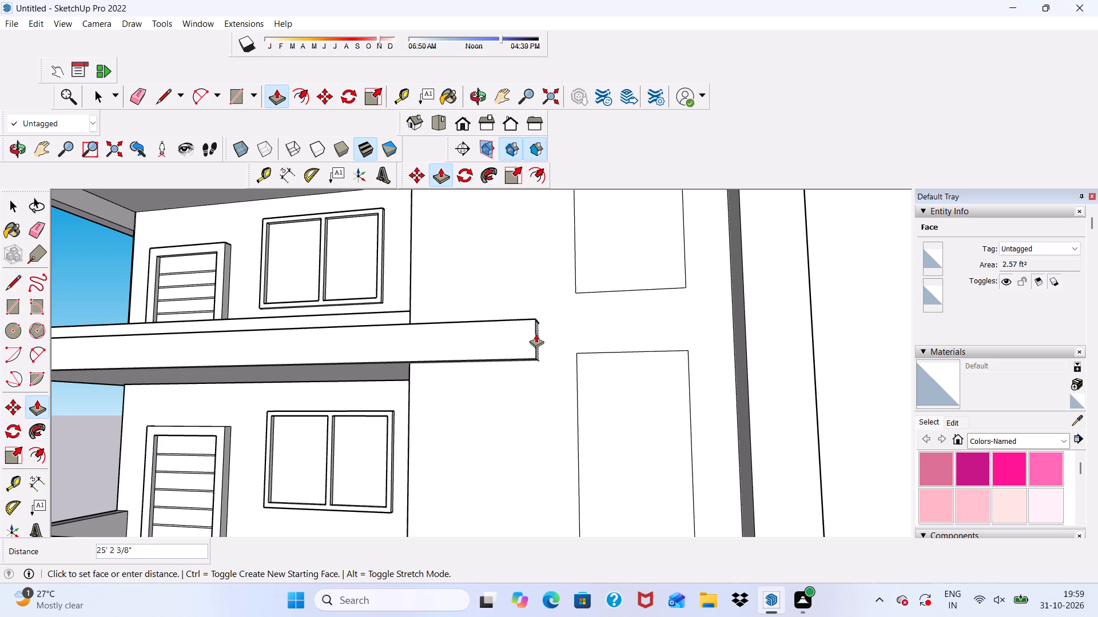
pyautogui.click(535, 333)
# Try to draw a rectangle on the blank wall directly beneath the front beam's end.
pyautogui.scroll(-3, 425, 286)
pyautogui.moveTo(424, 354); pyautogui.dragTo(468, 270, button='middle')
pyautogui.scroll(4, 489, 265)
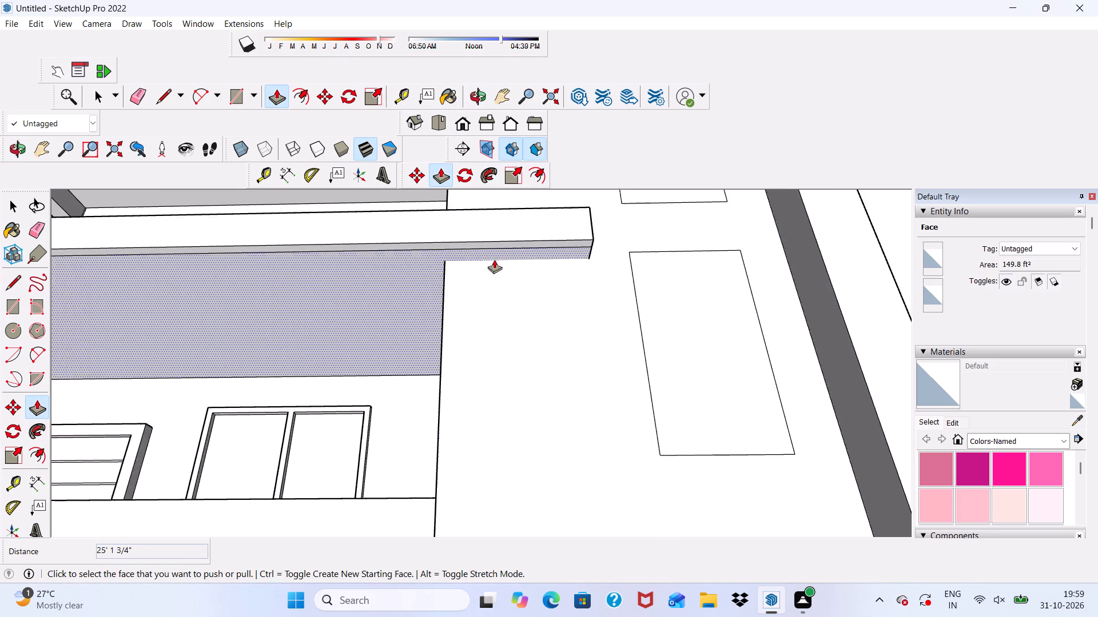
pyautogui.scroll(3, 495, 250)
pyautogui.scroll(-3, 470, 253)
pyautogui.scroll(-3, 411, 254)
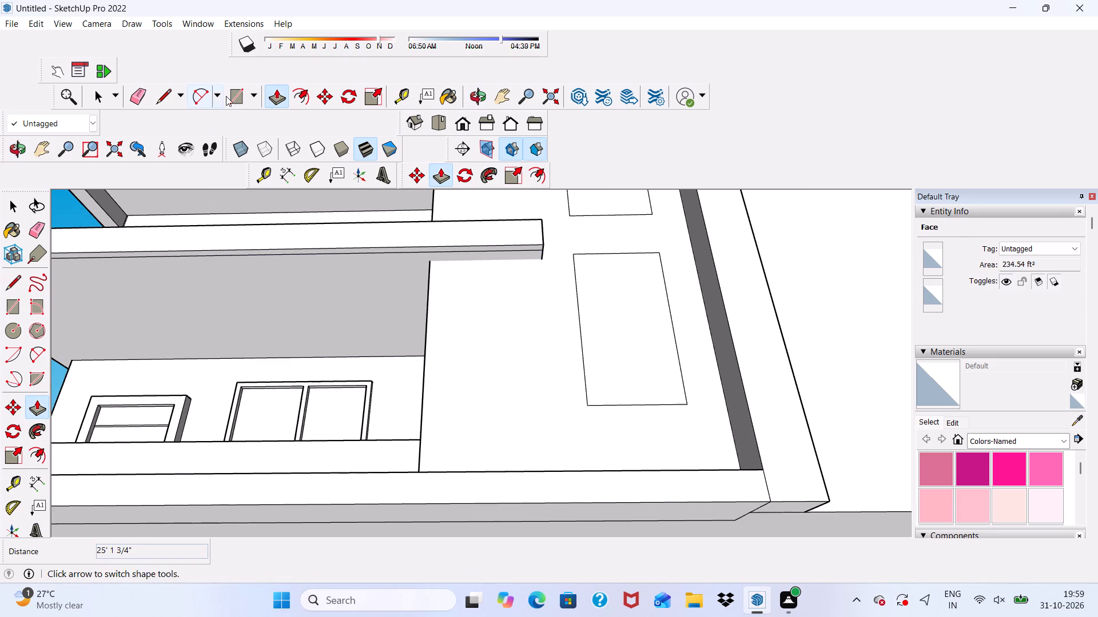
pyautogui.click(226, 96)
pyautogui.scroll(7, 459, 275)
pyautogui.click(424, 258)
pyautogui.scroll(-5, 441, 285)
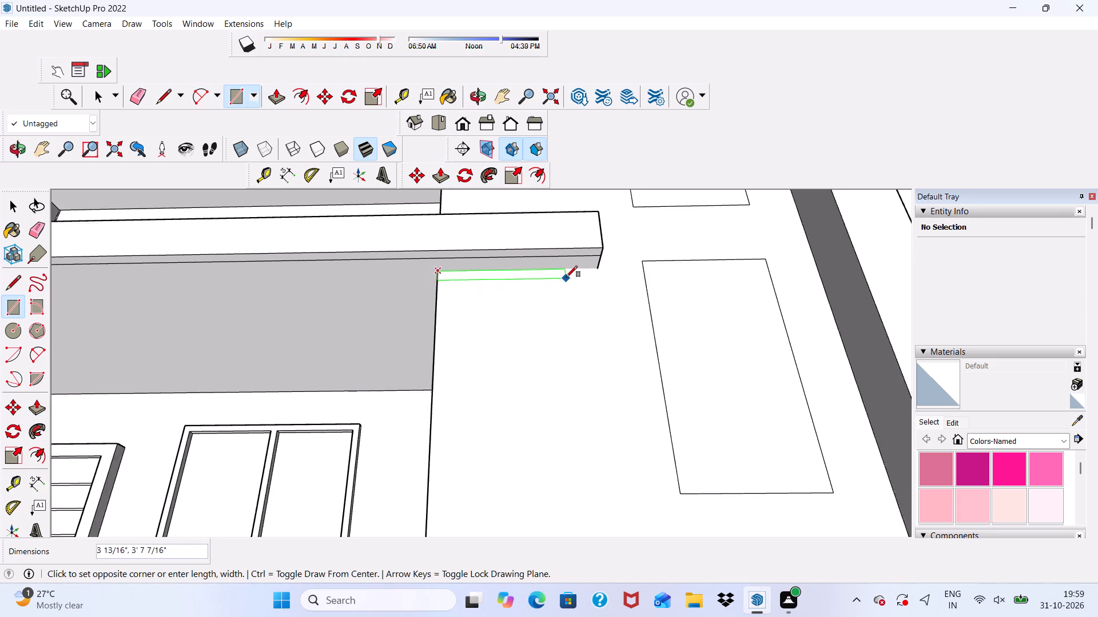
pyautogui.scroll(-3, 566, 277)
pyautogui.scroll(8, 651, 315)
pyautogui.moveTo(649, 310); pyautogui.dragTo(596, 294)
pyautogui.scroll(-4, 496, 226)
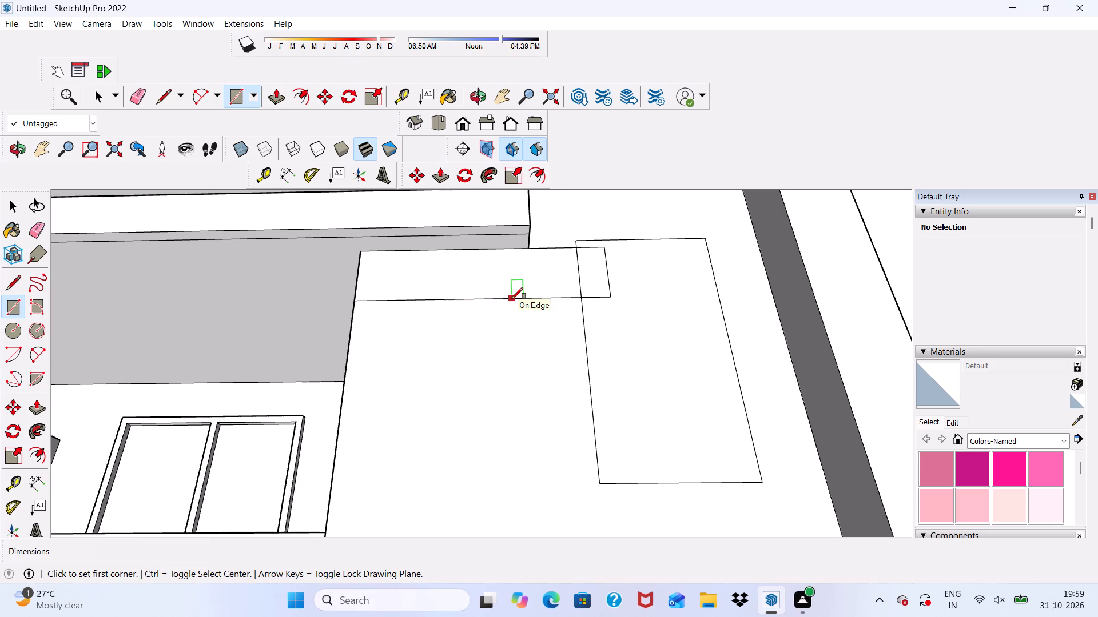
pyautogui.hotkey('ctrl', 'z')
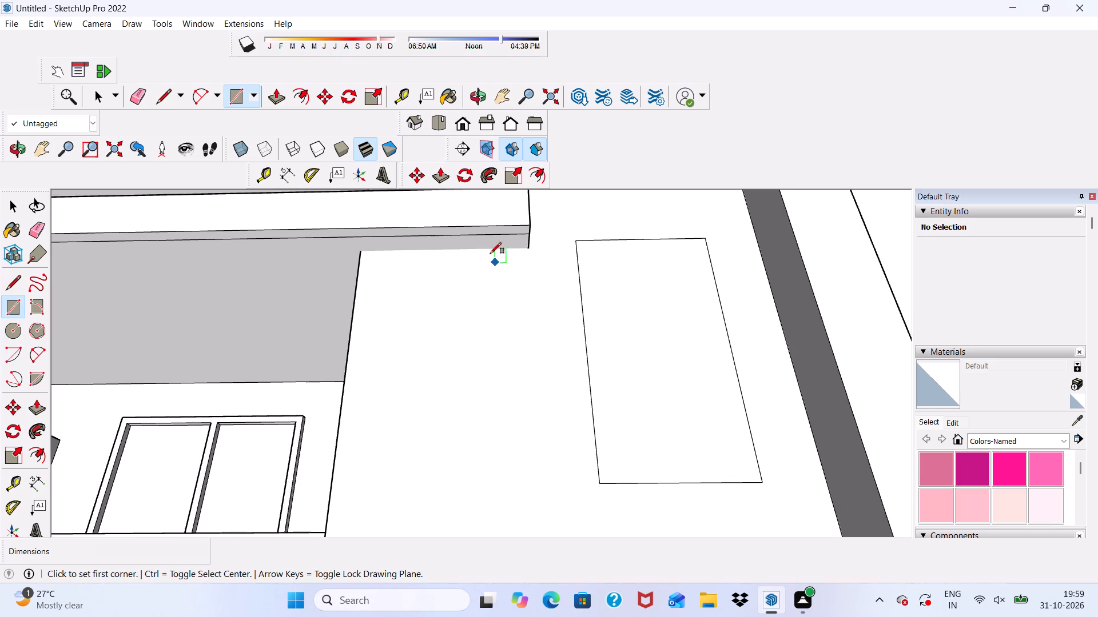
# Draw a rectangle about 9' by 4' 8" on the blank wall, from the front beam's underside down to the lower slab.
pyautogui.scroll(3, 452, 262)
pyautogui.scroll(5, 346, 252)
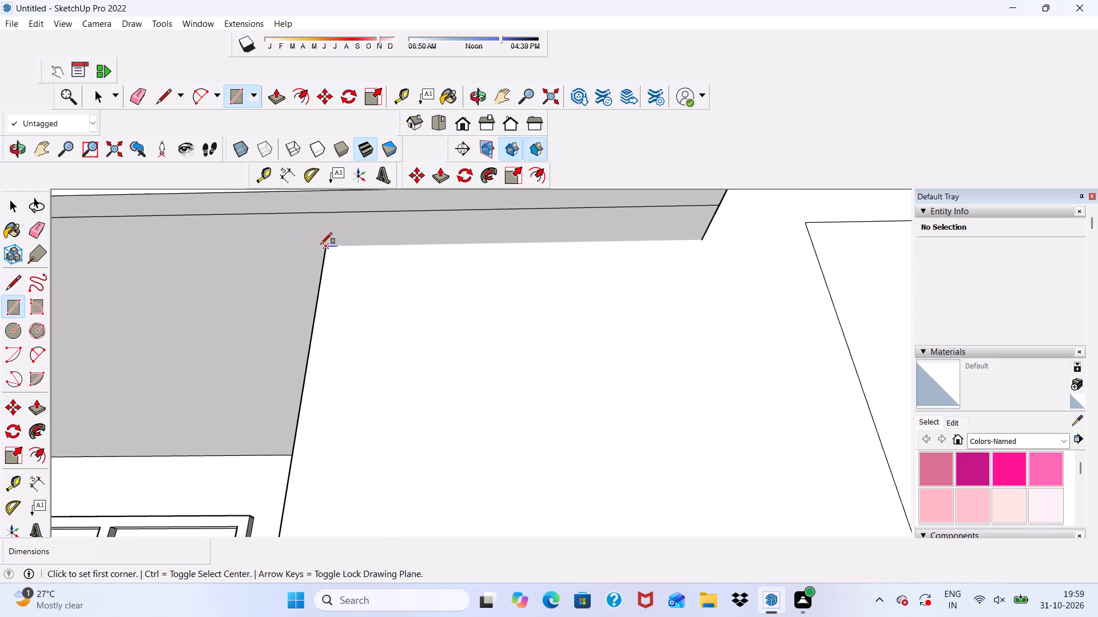
pyautogui.scroll(1, 321, 244)
pyautogui.click(326, 247)
pyautogui.scroll(-4, 424, 299)
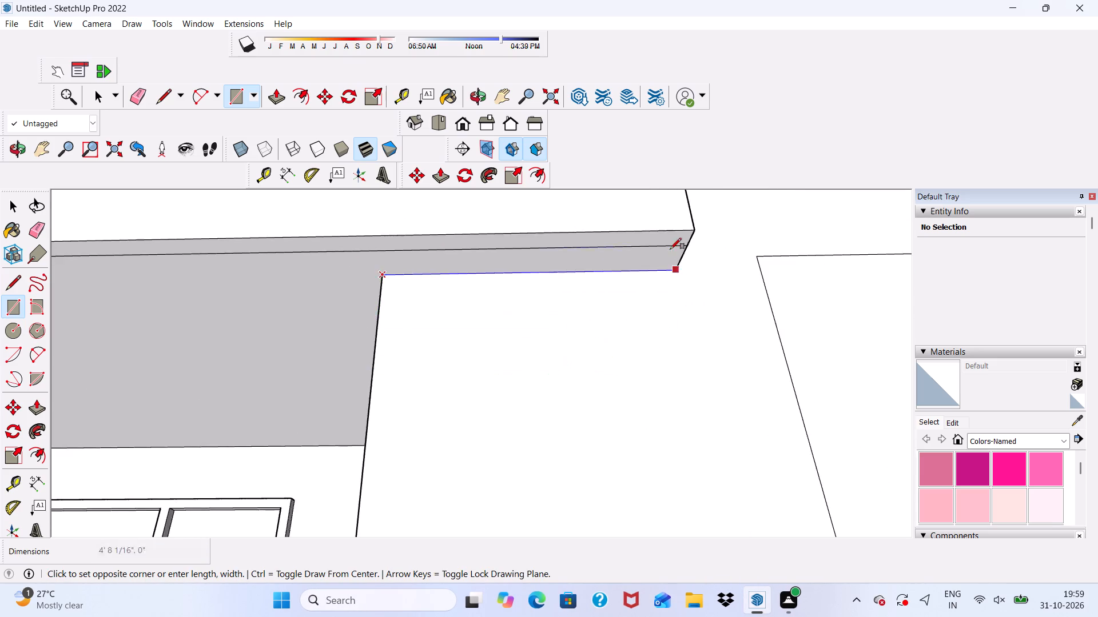
pyautogui.scroll(-9, 666, 246)
pyautogui.scroll(-7, 681, 186)
pyautogui.moveTo(684, 396); pyautogui.dragTo(665, 552, button='middle')
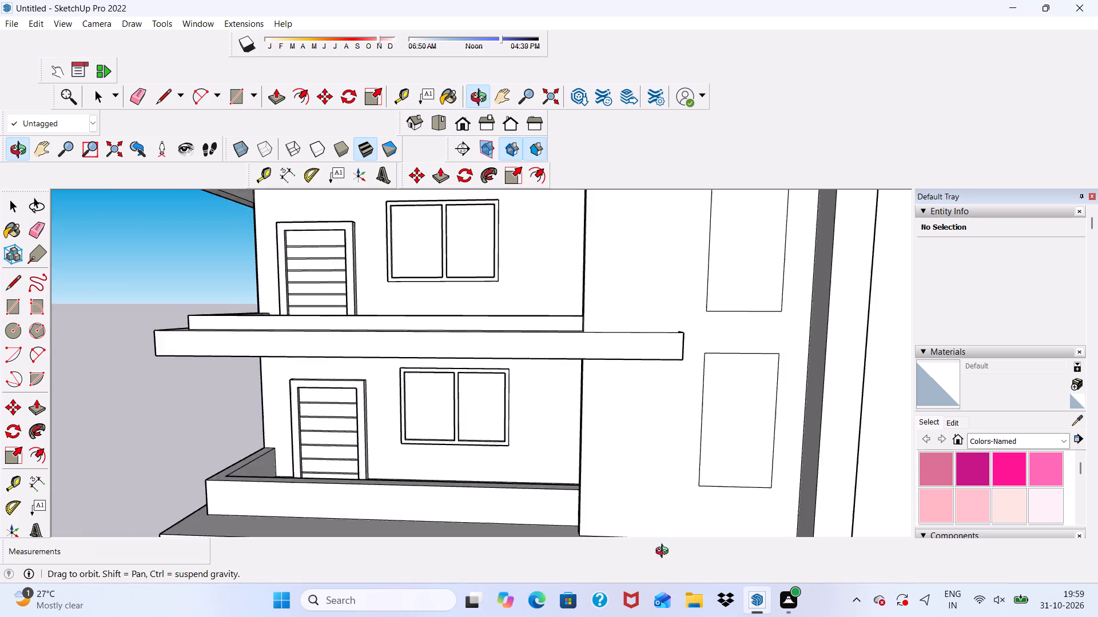
pyautogui.moveTo(665, 552); pyautogui.dragTo(662, 563, button='middle')
pyautogui.scroll(-4, 612, 350)
pyautogui.scroll(5, 635, 466)
pyautogui.scroll(3, 653, 514)
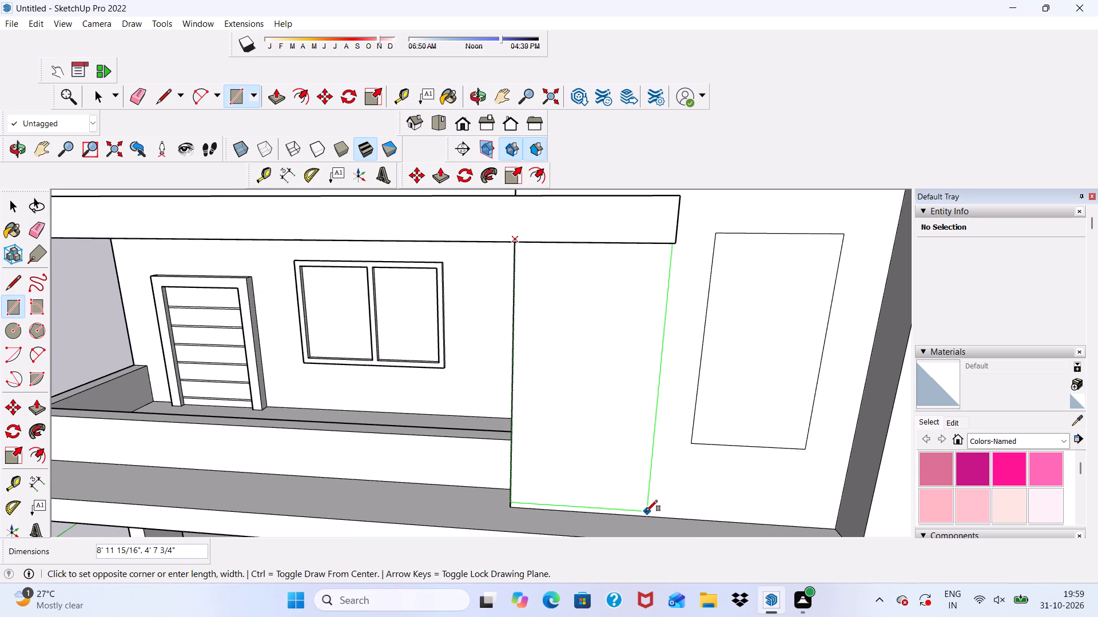
pyautogui.click(646, 511)
pyautogui.scroll(-2, 576, 439)
pyautogui.moveTo(571, 432); pyautogui.dragTo(584, 379, button='middle')
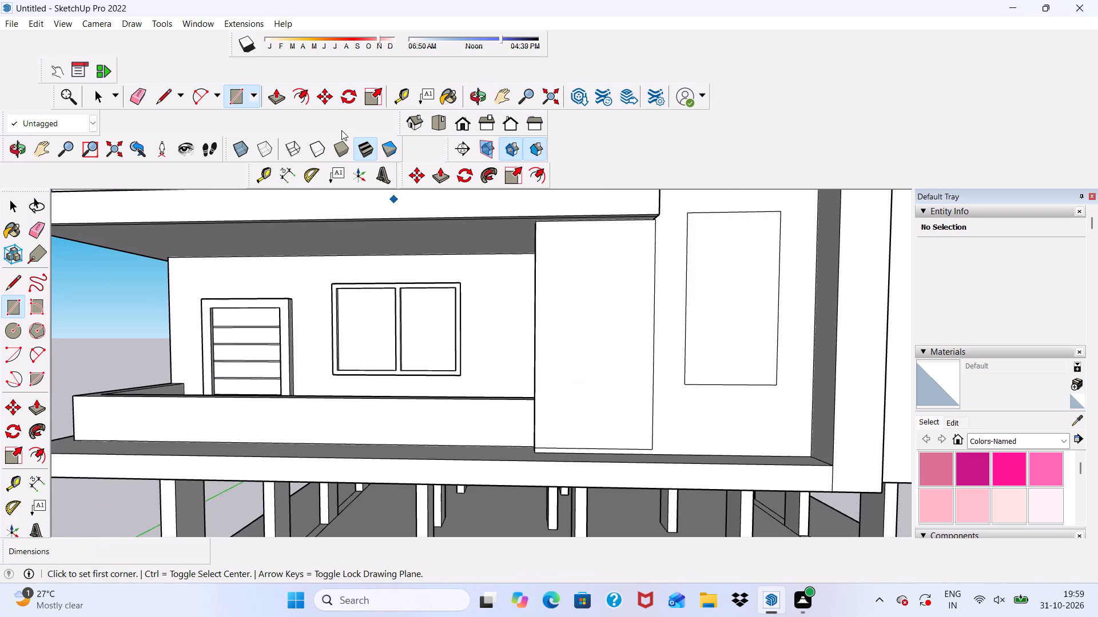
# Push/Pull the wall rectangle outward about 11" to line up with the front beam above it.
pyautogui.click(279, 93)
pyautogui.click(586, 285)
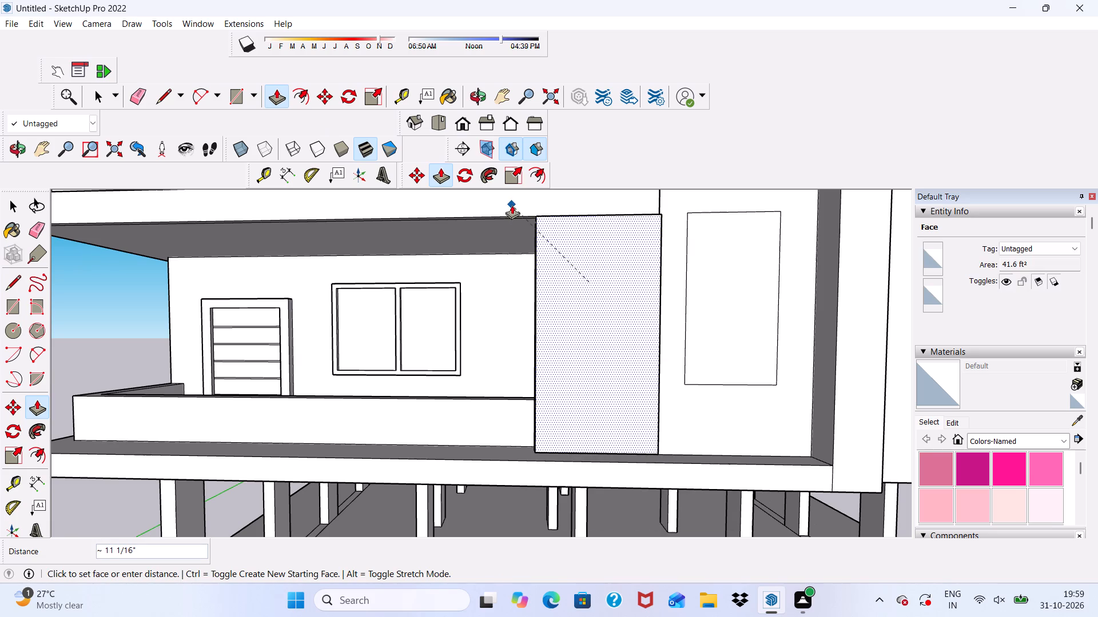
pyautogui.click(512, 205)
pyautogui.scroll(-4, 518, 235)
pyautogui.moveTo(548, 281); pyautogui.dragTo(456, 322, button='middle')
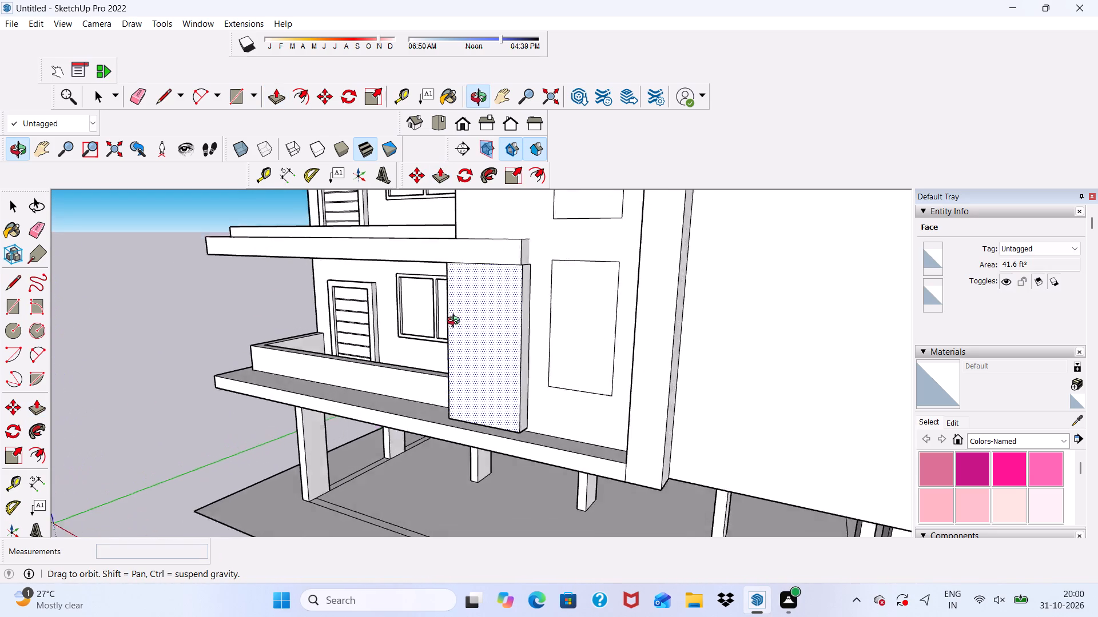
pyautogui.moveTo(456, 322); pyautogui.dragTo(537, 308, button='middle')
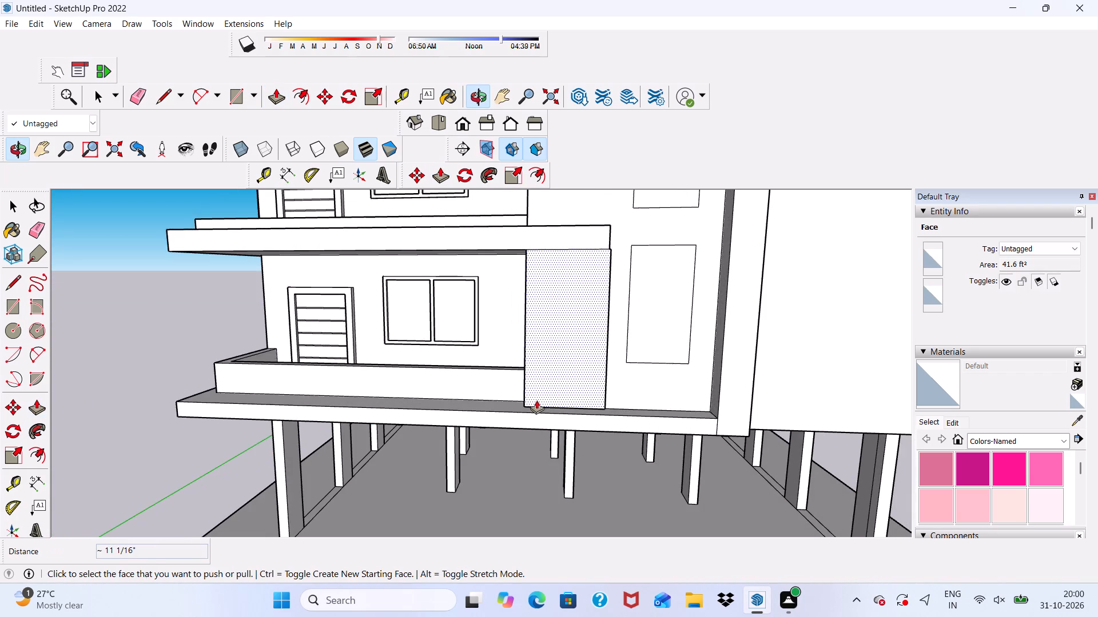
# Push/Pull the wall panel beneath the front beam outward about 7" to line up with the lower slab's front face.
pyautogui.scroll(3, 538, 393)
pyautogui.click(544, 377)
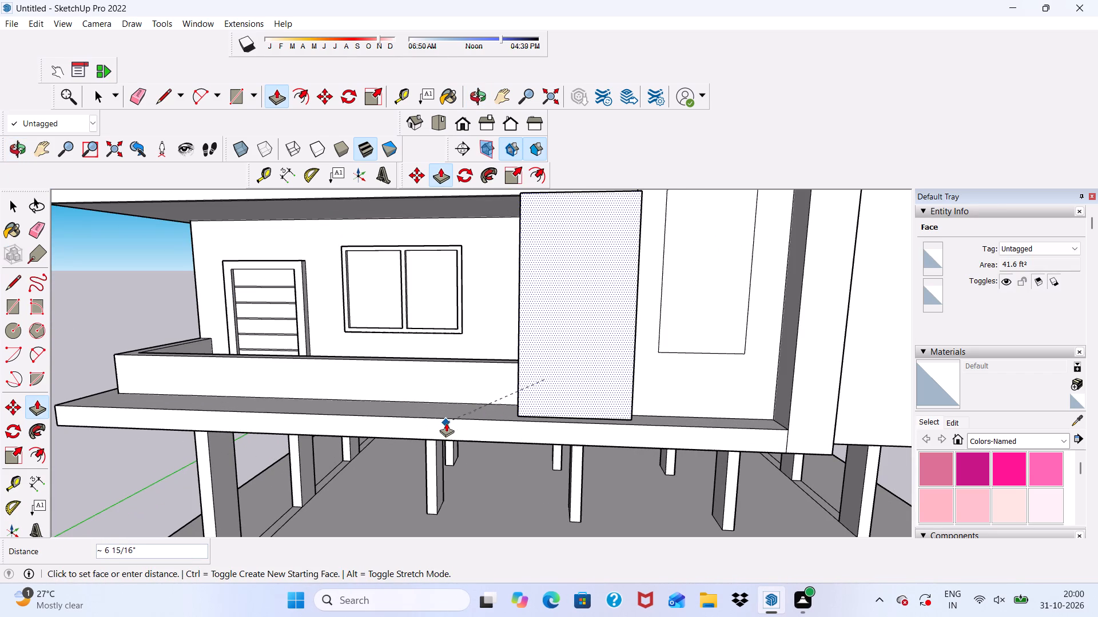
pyautogui.click(446, 423)
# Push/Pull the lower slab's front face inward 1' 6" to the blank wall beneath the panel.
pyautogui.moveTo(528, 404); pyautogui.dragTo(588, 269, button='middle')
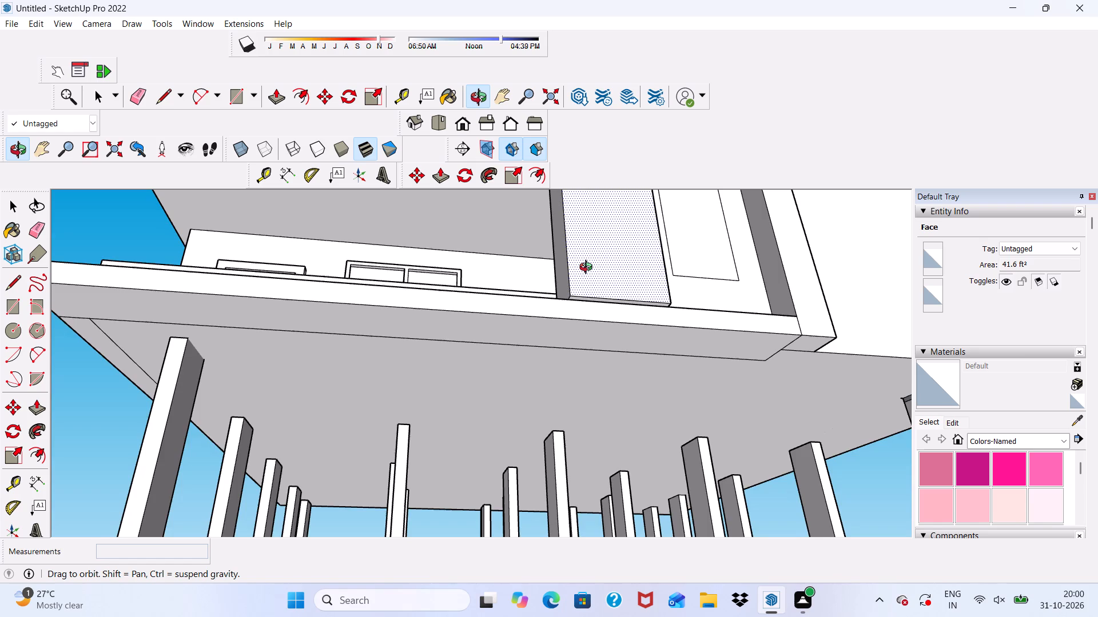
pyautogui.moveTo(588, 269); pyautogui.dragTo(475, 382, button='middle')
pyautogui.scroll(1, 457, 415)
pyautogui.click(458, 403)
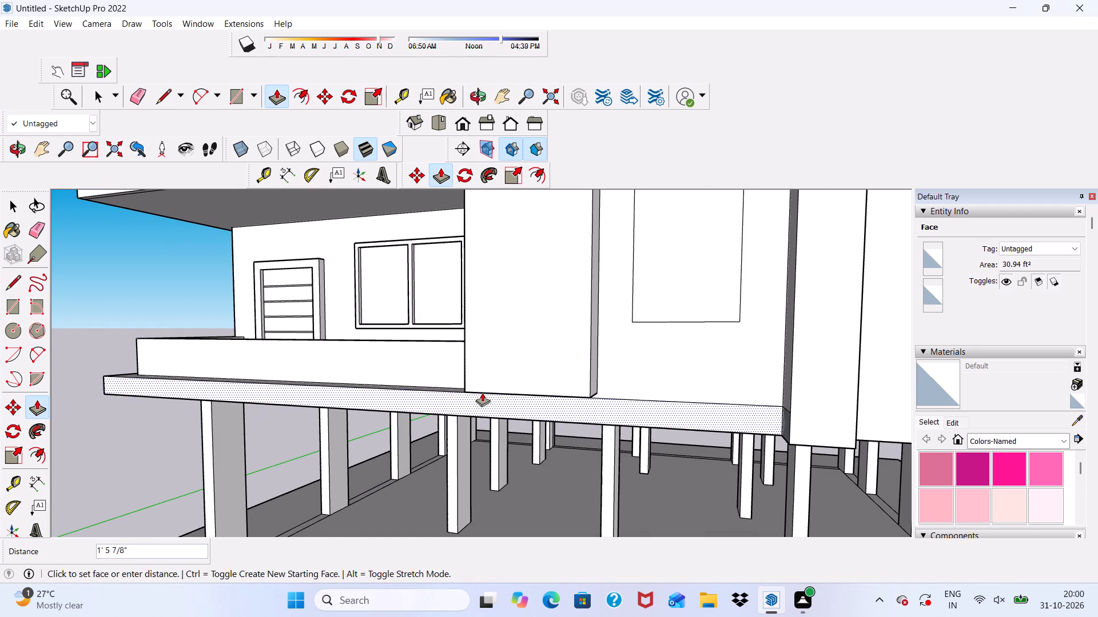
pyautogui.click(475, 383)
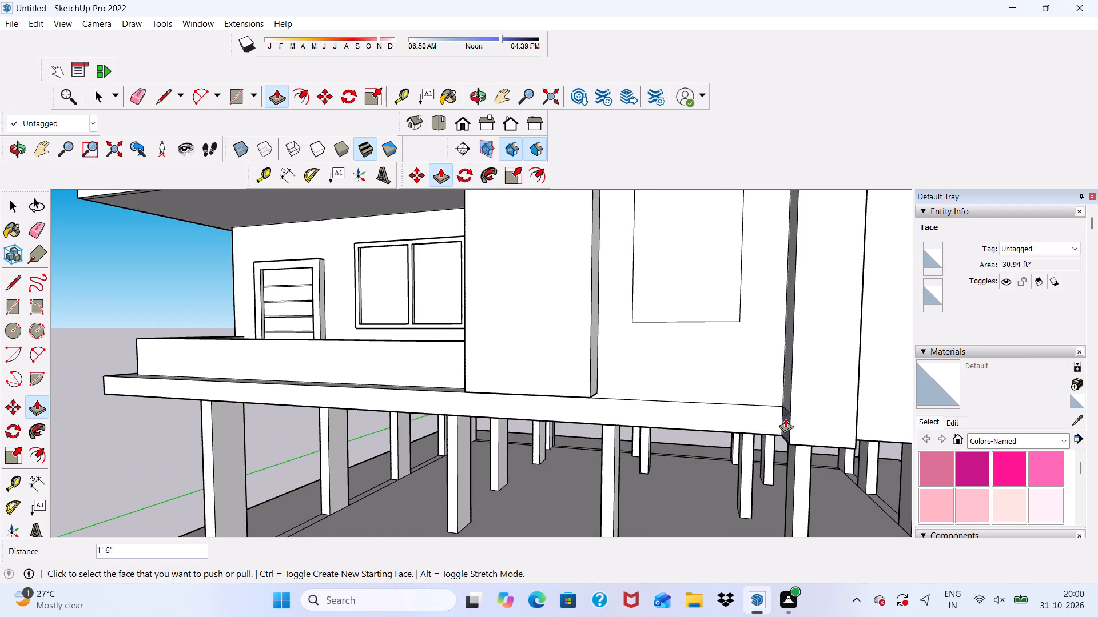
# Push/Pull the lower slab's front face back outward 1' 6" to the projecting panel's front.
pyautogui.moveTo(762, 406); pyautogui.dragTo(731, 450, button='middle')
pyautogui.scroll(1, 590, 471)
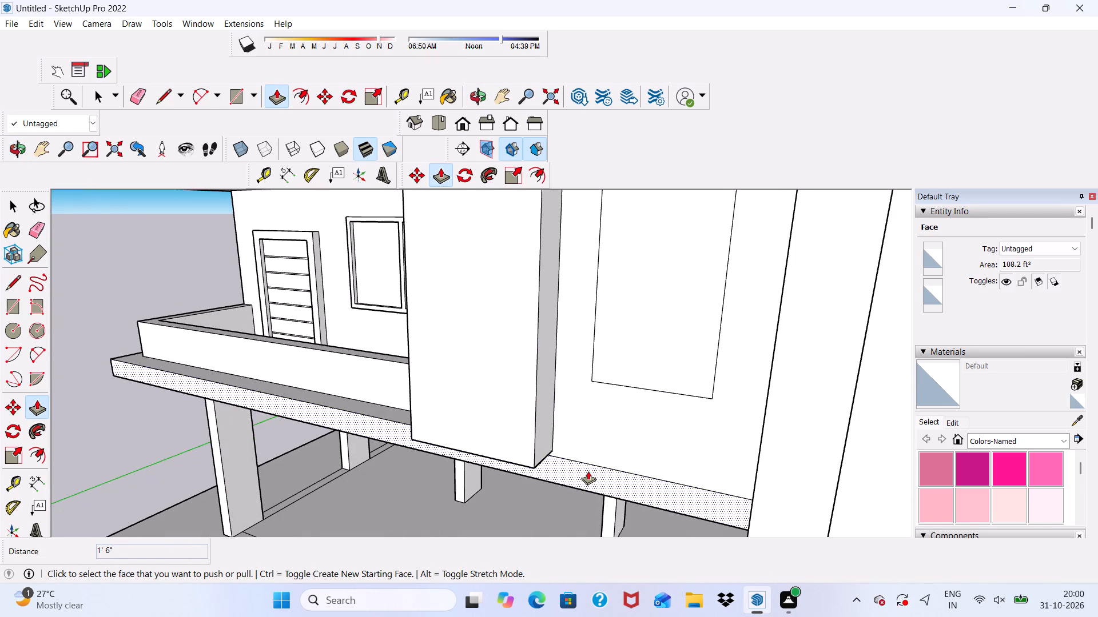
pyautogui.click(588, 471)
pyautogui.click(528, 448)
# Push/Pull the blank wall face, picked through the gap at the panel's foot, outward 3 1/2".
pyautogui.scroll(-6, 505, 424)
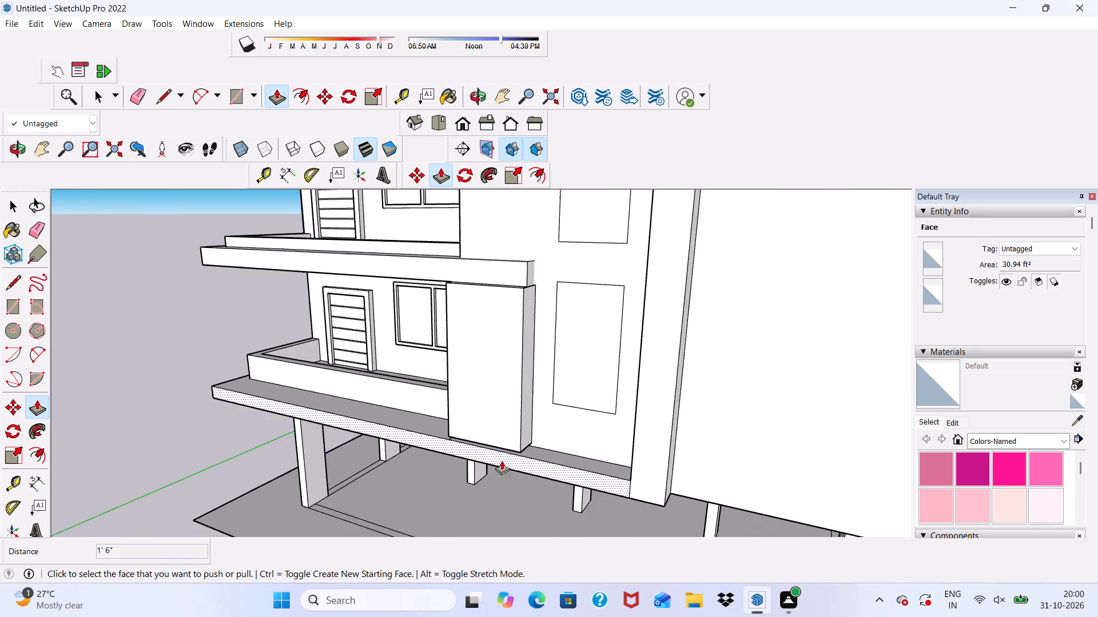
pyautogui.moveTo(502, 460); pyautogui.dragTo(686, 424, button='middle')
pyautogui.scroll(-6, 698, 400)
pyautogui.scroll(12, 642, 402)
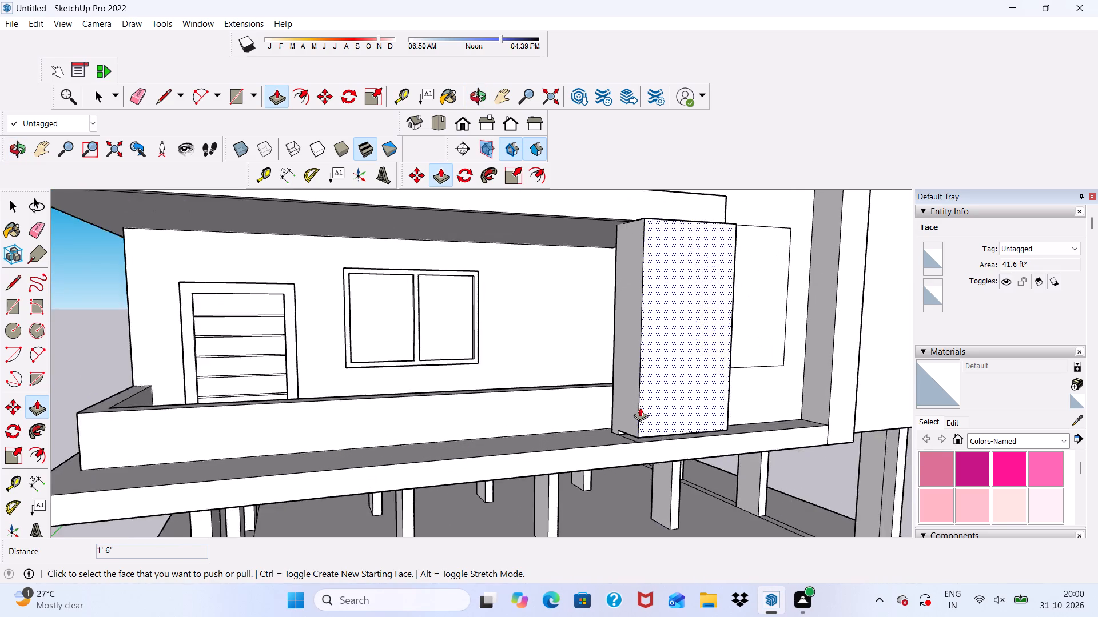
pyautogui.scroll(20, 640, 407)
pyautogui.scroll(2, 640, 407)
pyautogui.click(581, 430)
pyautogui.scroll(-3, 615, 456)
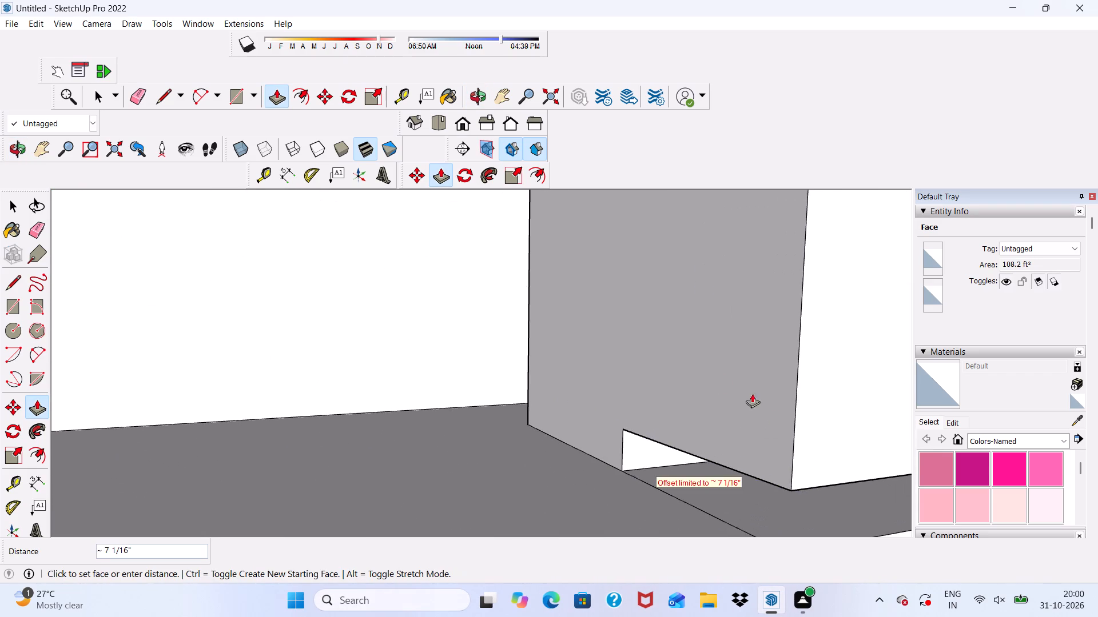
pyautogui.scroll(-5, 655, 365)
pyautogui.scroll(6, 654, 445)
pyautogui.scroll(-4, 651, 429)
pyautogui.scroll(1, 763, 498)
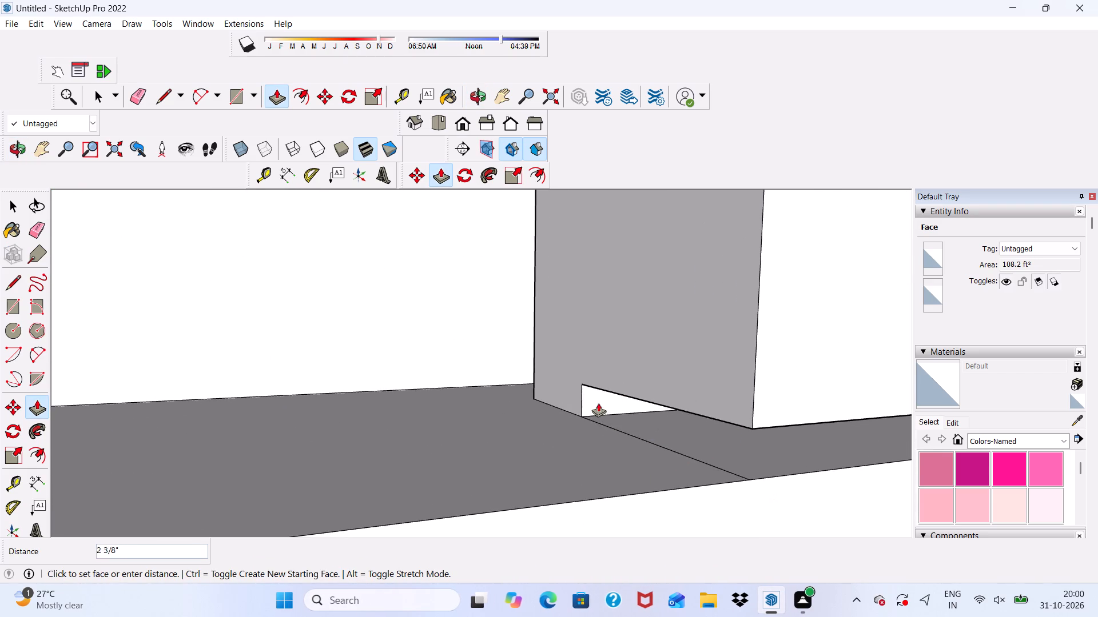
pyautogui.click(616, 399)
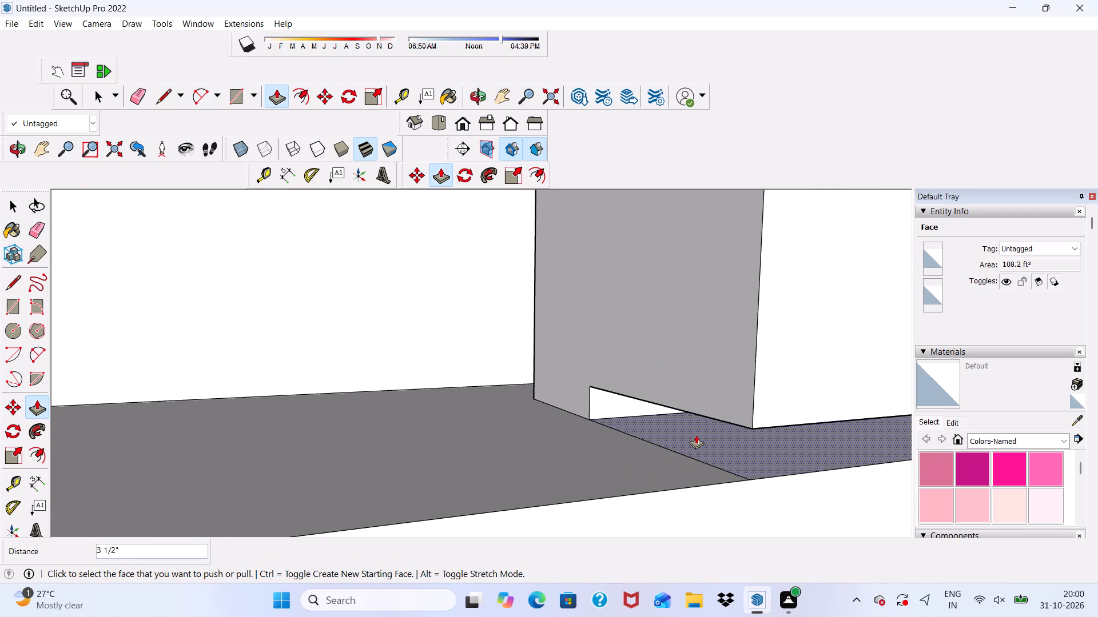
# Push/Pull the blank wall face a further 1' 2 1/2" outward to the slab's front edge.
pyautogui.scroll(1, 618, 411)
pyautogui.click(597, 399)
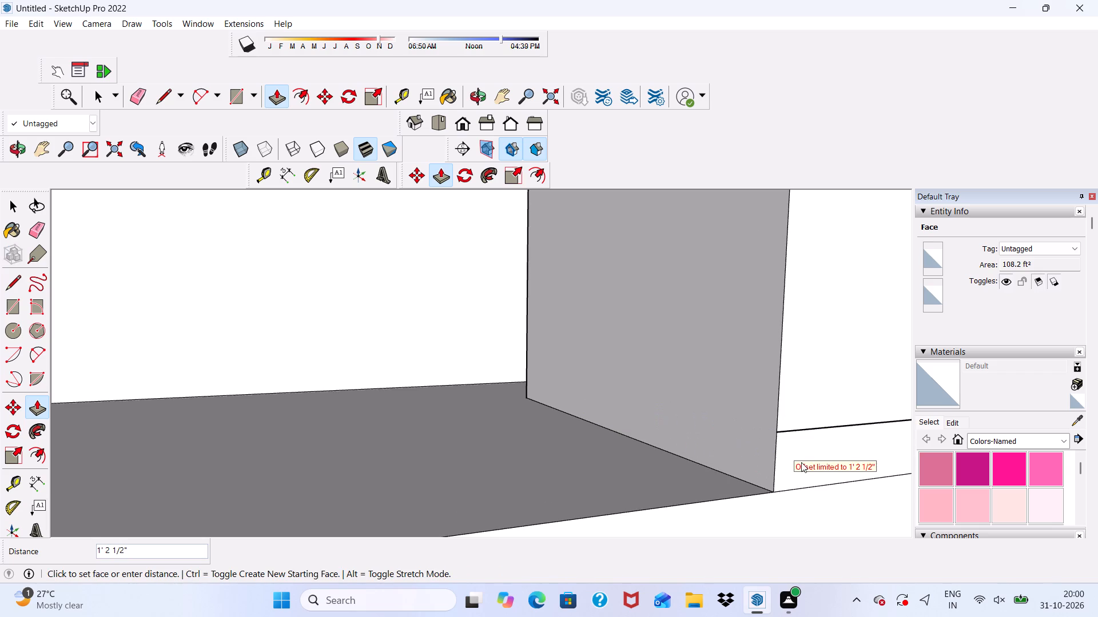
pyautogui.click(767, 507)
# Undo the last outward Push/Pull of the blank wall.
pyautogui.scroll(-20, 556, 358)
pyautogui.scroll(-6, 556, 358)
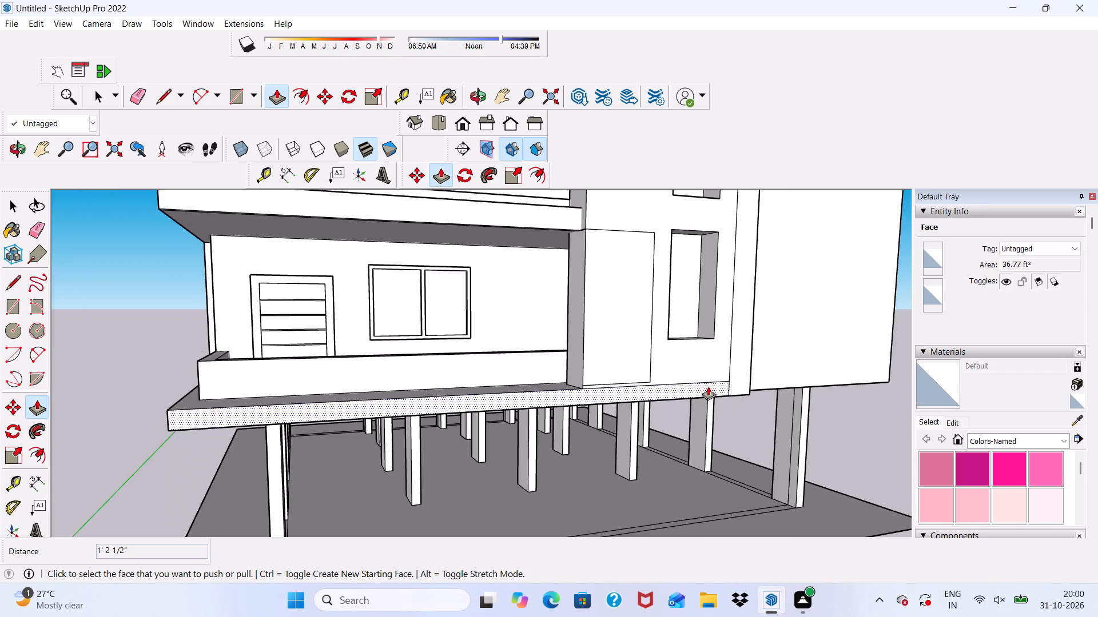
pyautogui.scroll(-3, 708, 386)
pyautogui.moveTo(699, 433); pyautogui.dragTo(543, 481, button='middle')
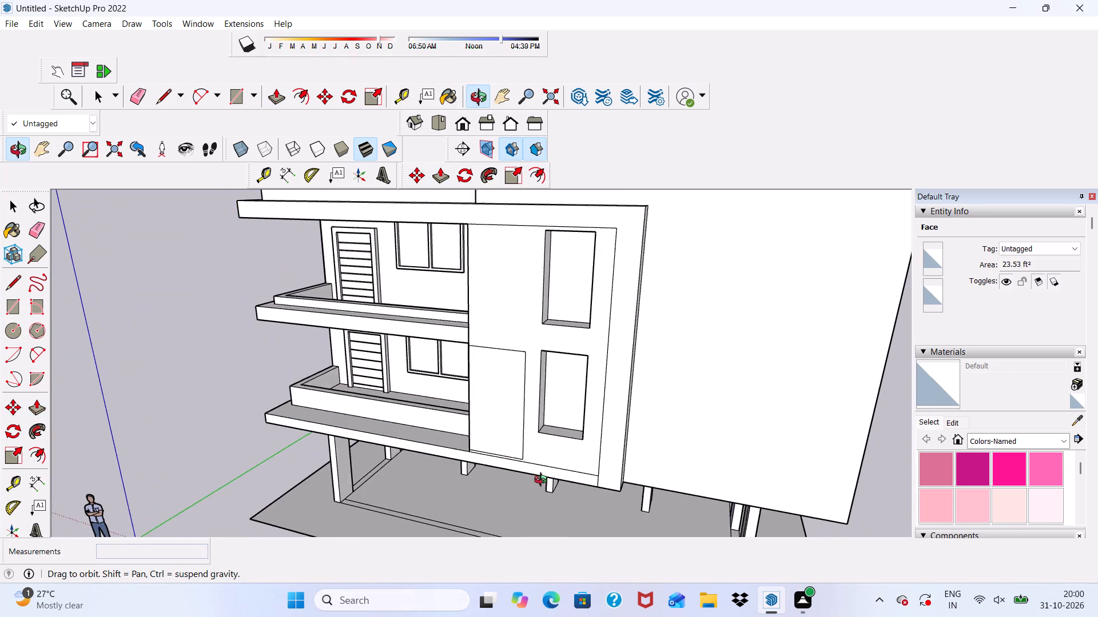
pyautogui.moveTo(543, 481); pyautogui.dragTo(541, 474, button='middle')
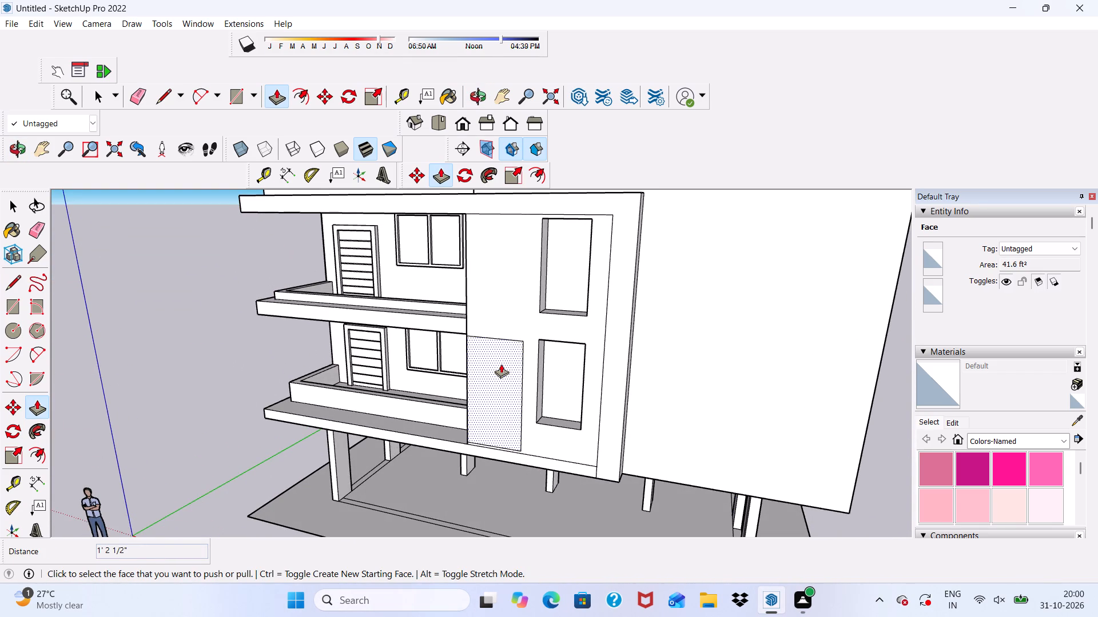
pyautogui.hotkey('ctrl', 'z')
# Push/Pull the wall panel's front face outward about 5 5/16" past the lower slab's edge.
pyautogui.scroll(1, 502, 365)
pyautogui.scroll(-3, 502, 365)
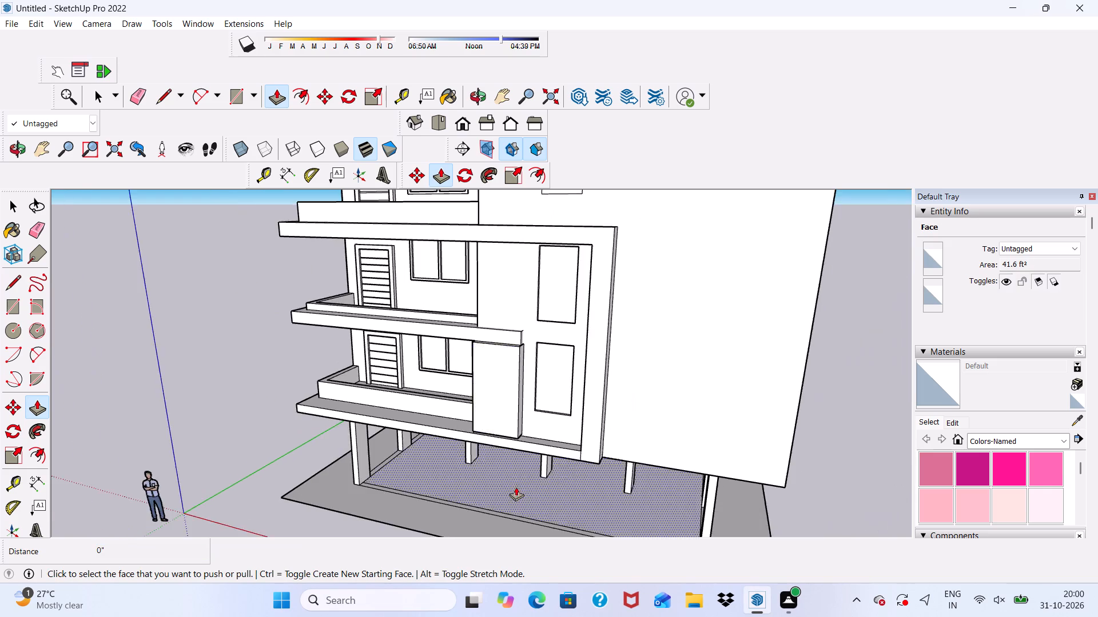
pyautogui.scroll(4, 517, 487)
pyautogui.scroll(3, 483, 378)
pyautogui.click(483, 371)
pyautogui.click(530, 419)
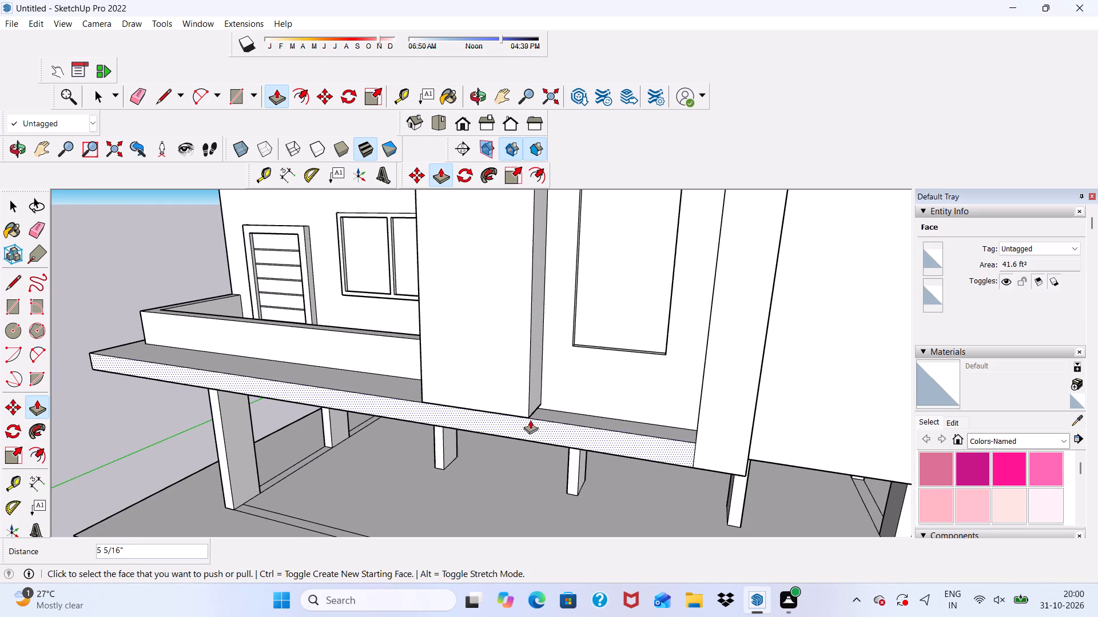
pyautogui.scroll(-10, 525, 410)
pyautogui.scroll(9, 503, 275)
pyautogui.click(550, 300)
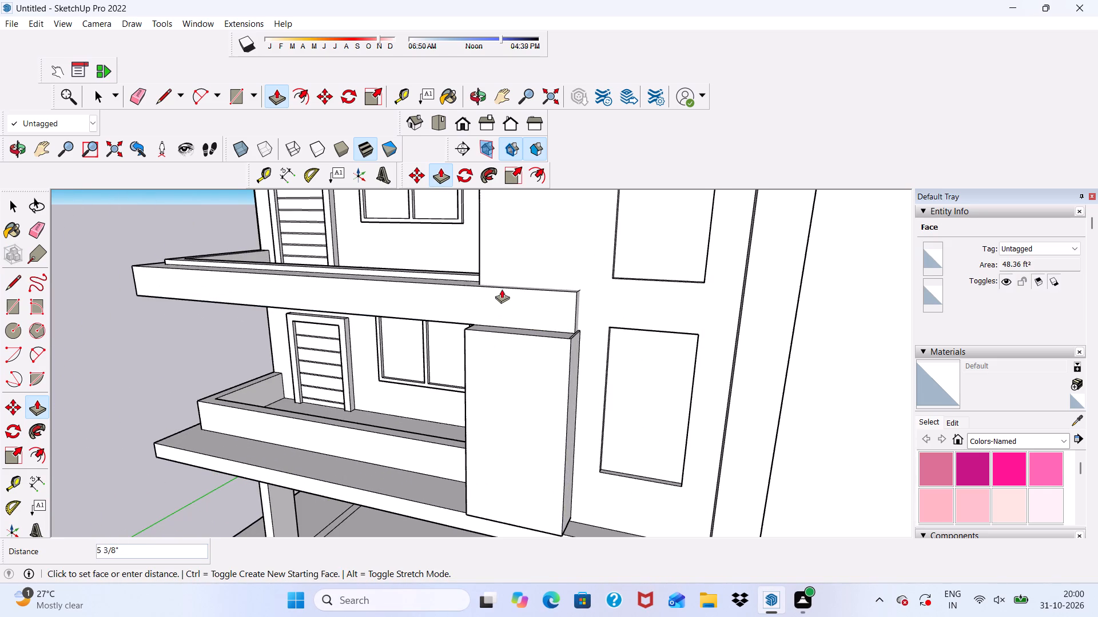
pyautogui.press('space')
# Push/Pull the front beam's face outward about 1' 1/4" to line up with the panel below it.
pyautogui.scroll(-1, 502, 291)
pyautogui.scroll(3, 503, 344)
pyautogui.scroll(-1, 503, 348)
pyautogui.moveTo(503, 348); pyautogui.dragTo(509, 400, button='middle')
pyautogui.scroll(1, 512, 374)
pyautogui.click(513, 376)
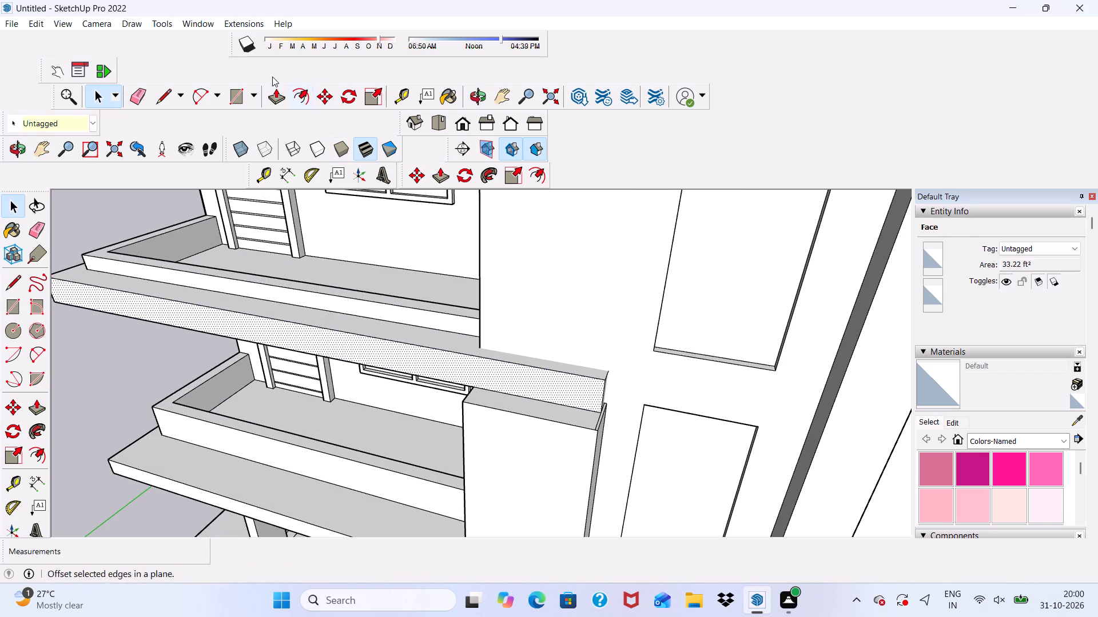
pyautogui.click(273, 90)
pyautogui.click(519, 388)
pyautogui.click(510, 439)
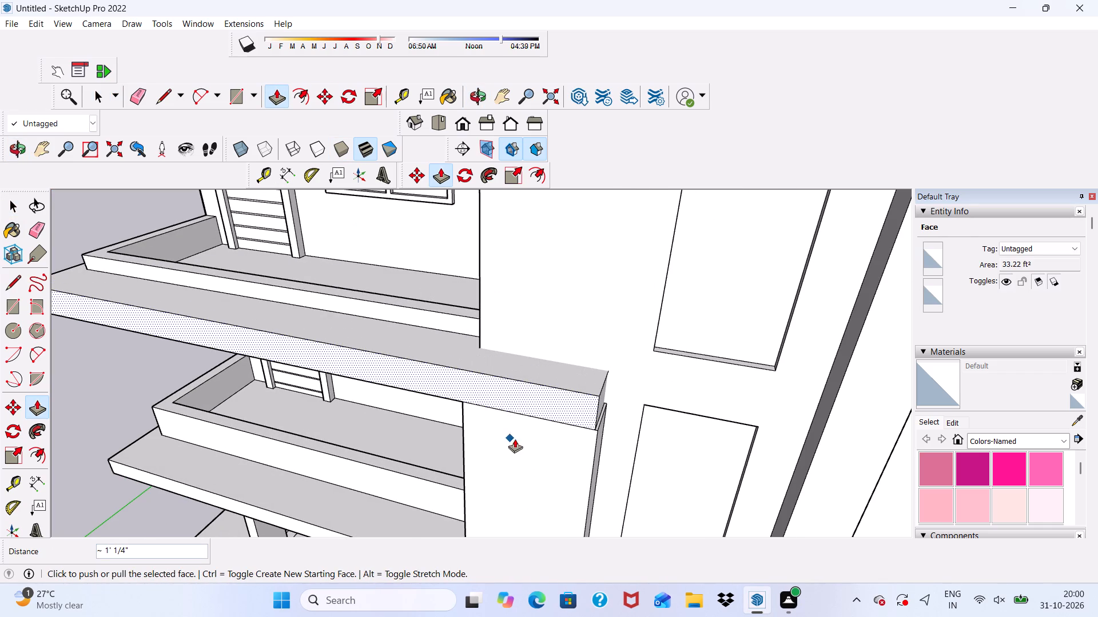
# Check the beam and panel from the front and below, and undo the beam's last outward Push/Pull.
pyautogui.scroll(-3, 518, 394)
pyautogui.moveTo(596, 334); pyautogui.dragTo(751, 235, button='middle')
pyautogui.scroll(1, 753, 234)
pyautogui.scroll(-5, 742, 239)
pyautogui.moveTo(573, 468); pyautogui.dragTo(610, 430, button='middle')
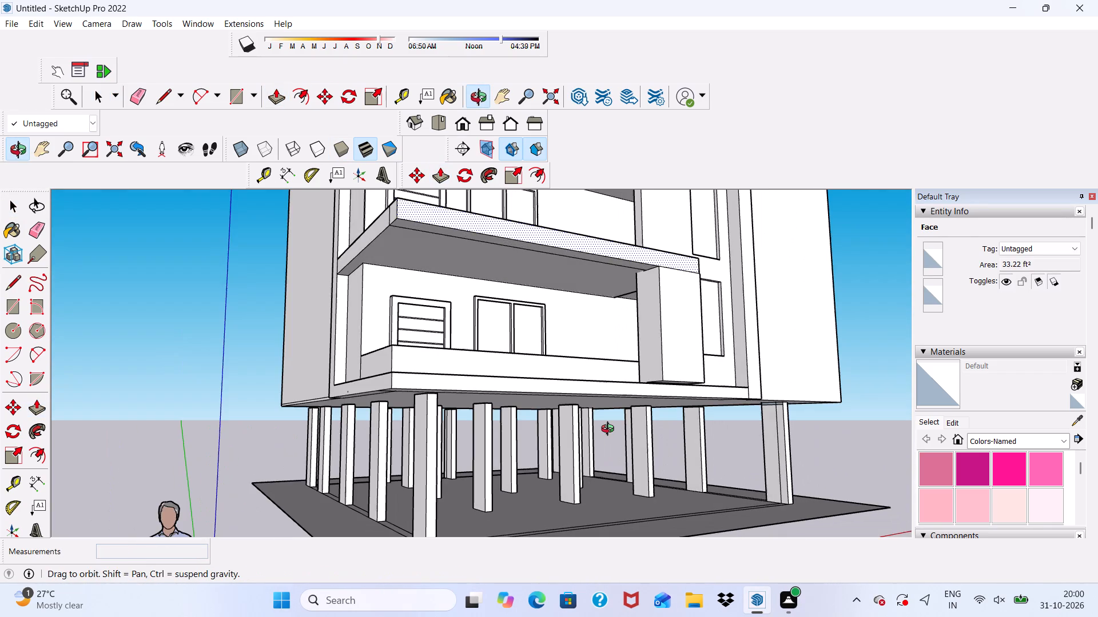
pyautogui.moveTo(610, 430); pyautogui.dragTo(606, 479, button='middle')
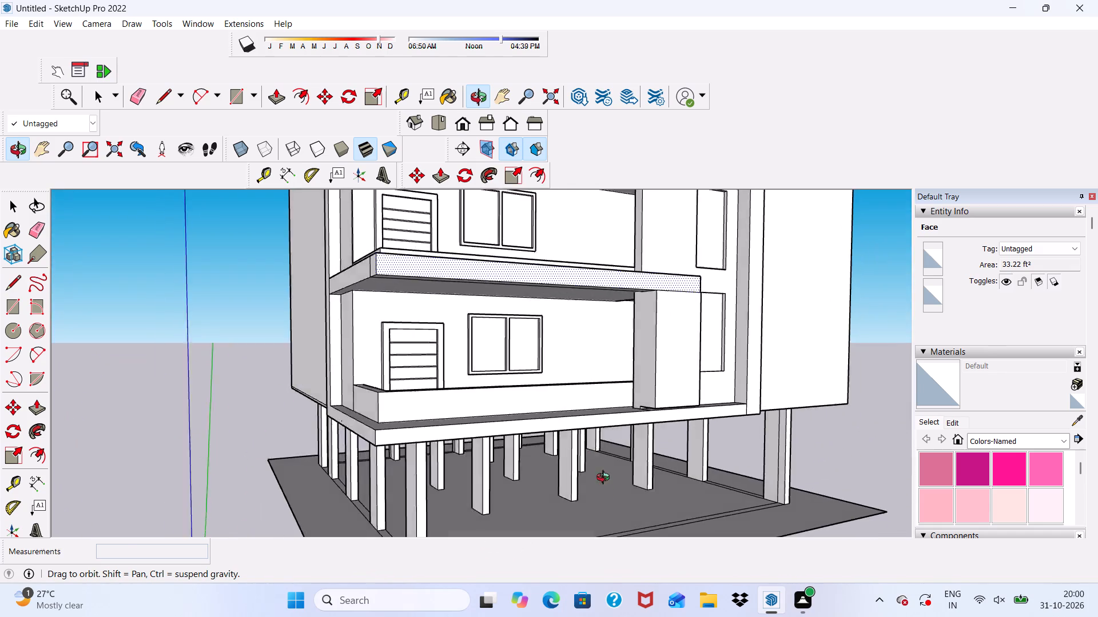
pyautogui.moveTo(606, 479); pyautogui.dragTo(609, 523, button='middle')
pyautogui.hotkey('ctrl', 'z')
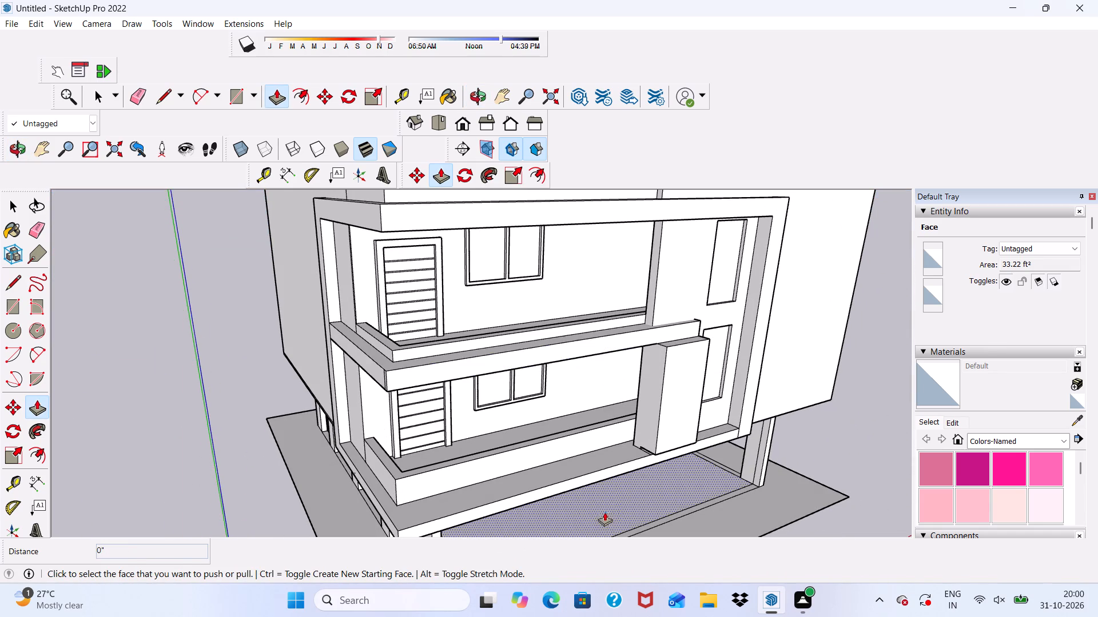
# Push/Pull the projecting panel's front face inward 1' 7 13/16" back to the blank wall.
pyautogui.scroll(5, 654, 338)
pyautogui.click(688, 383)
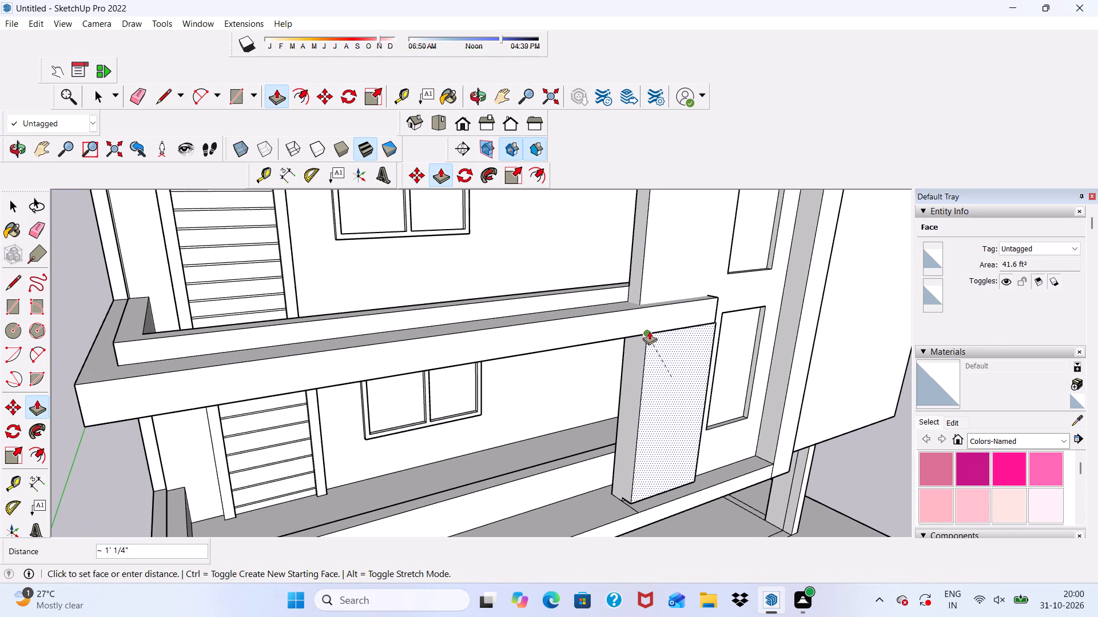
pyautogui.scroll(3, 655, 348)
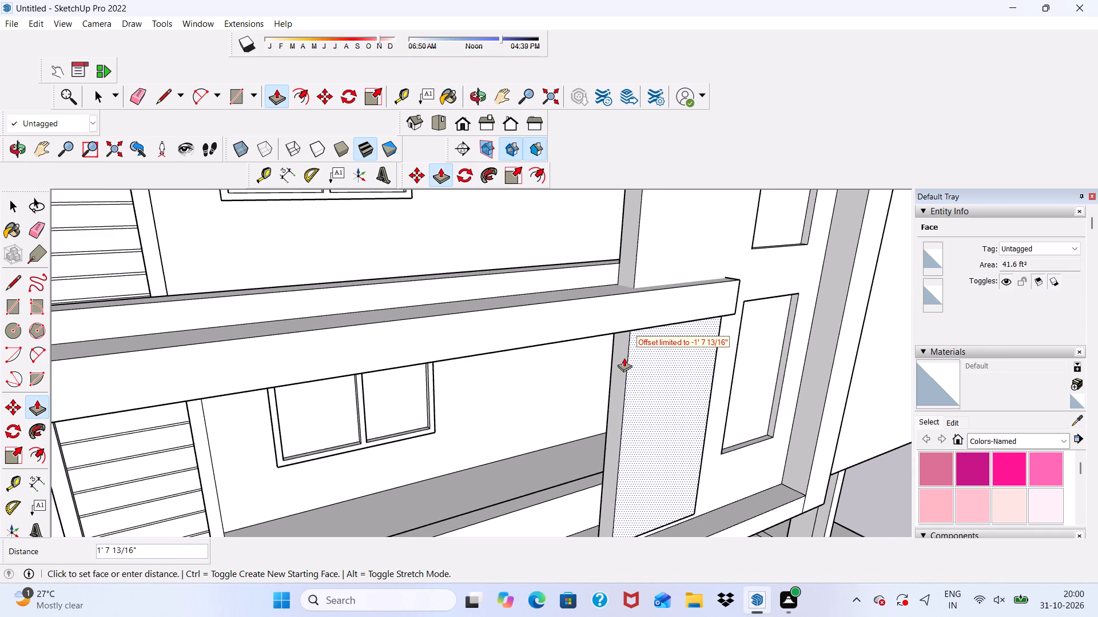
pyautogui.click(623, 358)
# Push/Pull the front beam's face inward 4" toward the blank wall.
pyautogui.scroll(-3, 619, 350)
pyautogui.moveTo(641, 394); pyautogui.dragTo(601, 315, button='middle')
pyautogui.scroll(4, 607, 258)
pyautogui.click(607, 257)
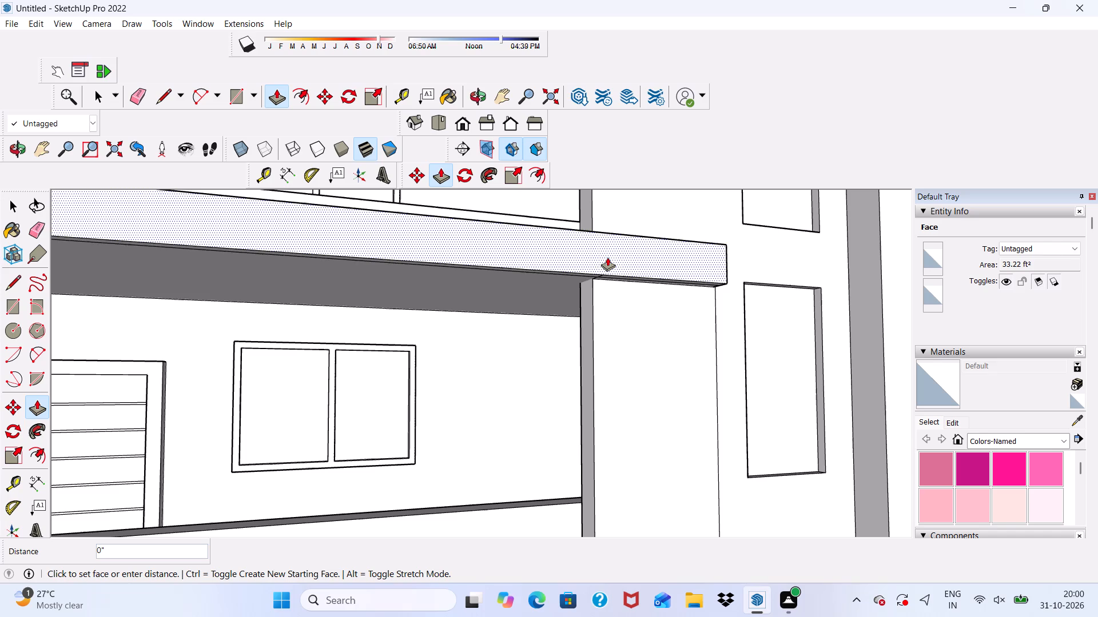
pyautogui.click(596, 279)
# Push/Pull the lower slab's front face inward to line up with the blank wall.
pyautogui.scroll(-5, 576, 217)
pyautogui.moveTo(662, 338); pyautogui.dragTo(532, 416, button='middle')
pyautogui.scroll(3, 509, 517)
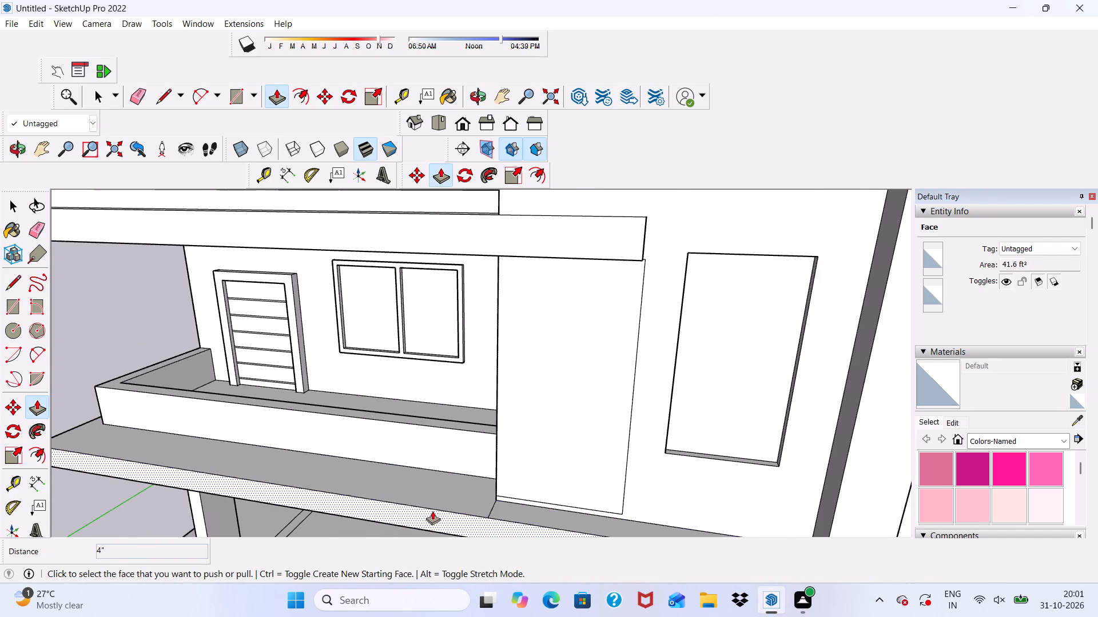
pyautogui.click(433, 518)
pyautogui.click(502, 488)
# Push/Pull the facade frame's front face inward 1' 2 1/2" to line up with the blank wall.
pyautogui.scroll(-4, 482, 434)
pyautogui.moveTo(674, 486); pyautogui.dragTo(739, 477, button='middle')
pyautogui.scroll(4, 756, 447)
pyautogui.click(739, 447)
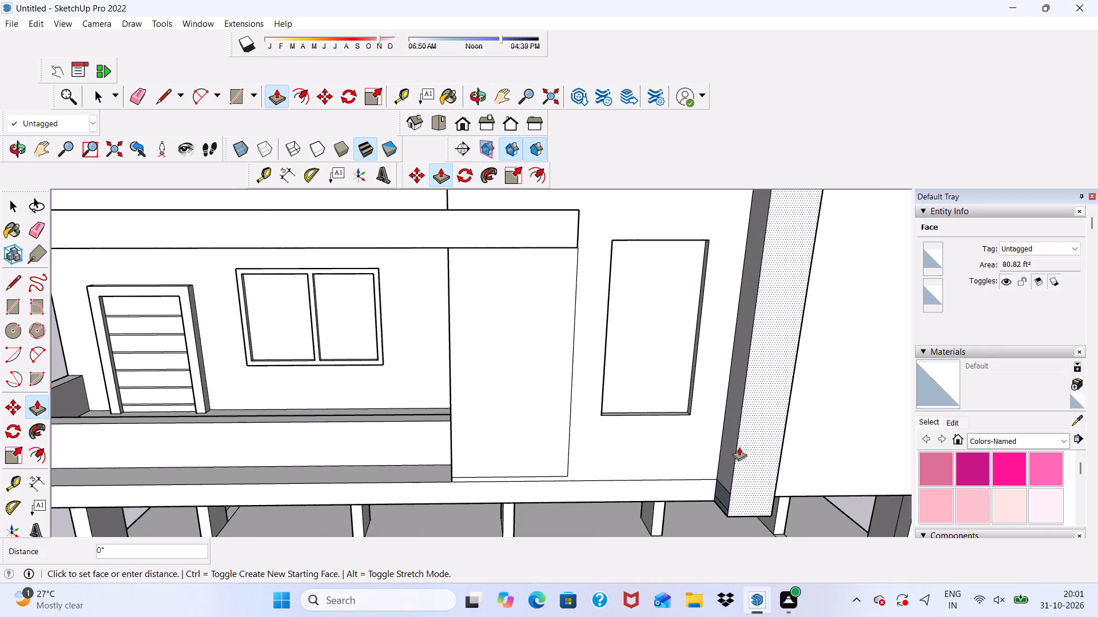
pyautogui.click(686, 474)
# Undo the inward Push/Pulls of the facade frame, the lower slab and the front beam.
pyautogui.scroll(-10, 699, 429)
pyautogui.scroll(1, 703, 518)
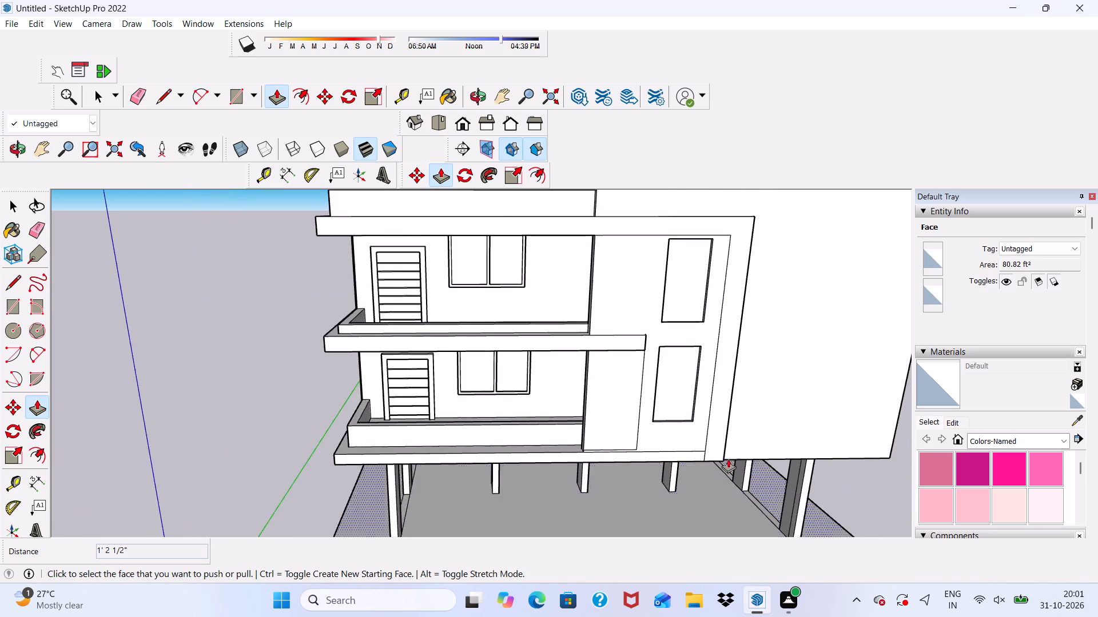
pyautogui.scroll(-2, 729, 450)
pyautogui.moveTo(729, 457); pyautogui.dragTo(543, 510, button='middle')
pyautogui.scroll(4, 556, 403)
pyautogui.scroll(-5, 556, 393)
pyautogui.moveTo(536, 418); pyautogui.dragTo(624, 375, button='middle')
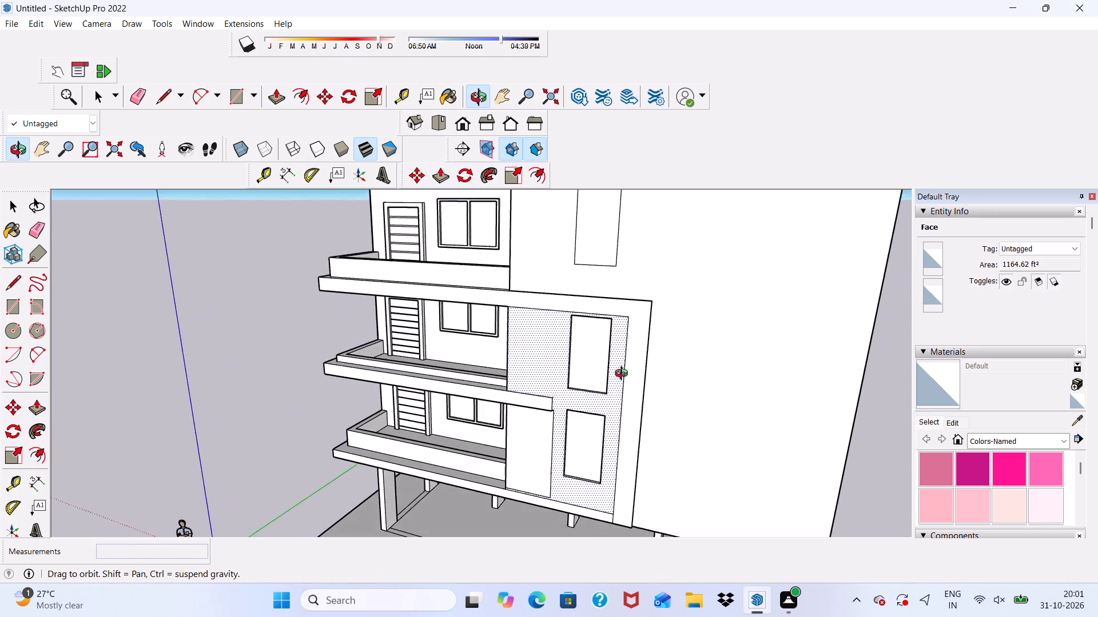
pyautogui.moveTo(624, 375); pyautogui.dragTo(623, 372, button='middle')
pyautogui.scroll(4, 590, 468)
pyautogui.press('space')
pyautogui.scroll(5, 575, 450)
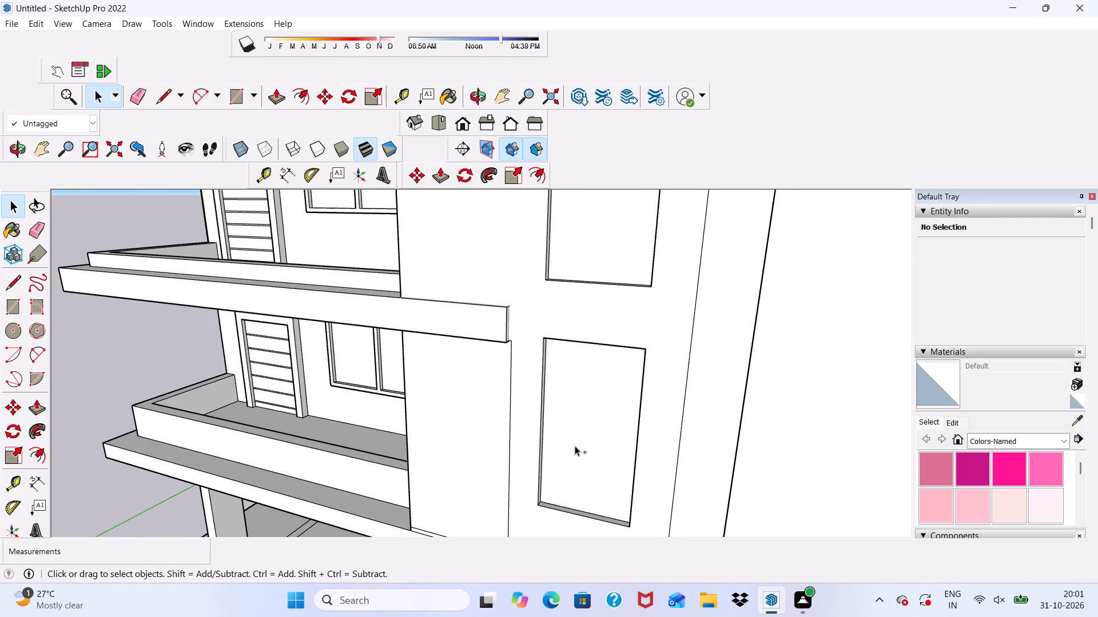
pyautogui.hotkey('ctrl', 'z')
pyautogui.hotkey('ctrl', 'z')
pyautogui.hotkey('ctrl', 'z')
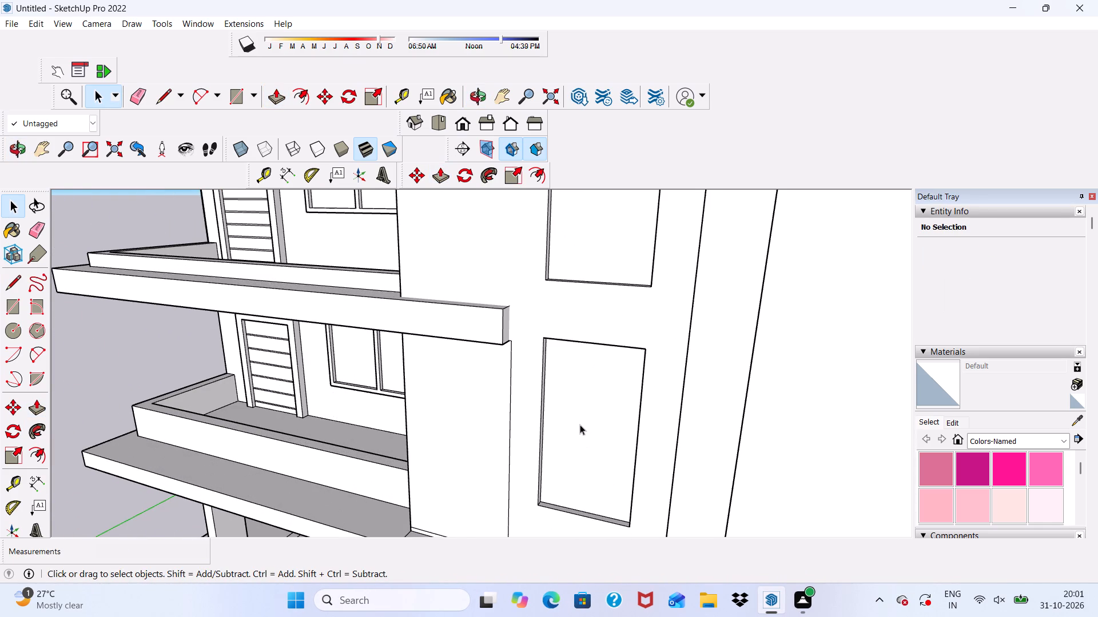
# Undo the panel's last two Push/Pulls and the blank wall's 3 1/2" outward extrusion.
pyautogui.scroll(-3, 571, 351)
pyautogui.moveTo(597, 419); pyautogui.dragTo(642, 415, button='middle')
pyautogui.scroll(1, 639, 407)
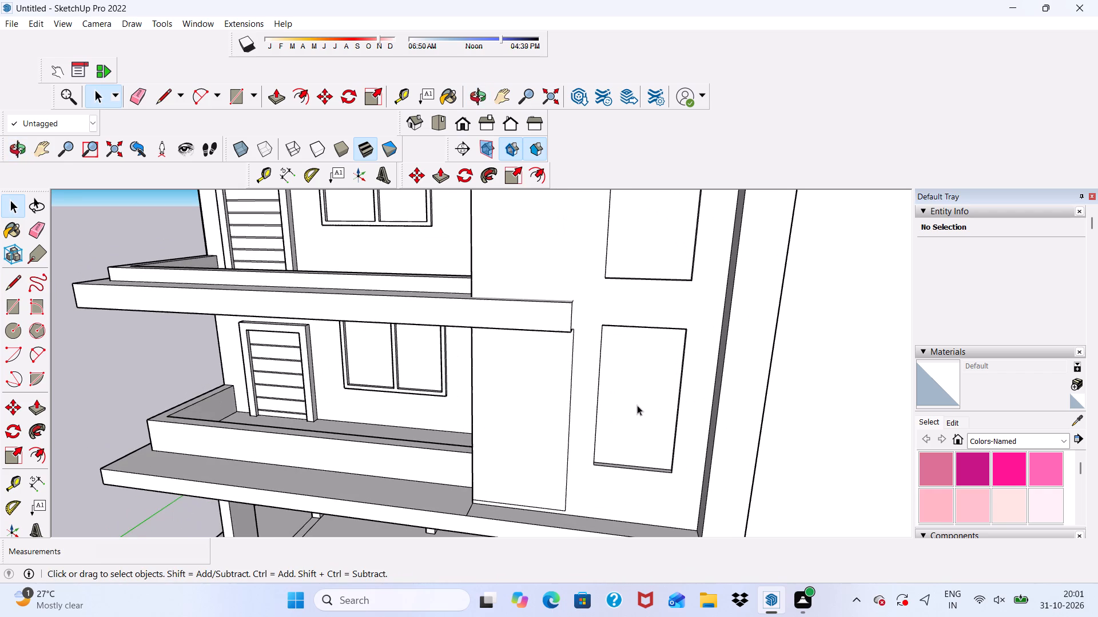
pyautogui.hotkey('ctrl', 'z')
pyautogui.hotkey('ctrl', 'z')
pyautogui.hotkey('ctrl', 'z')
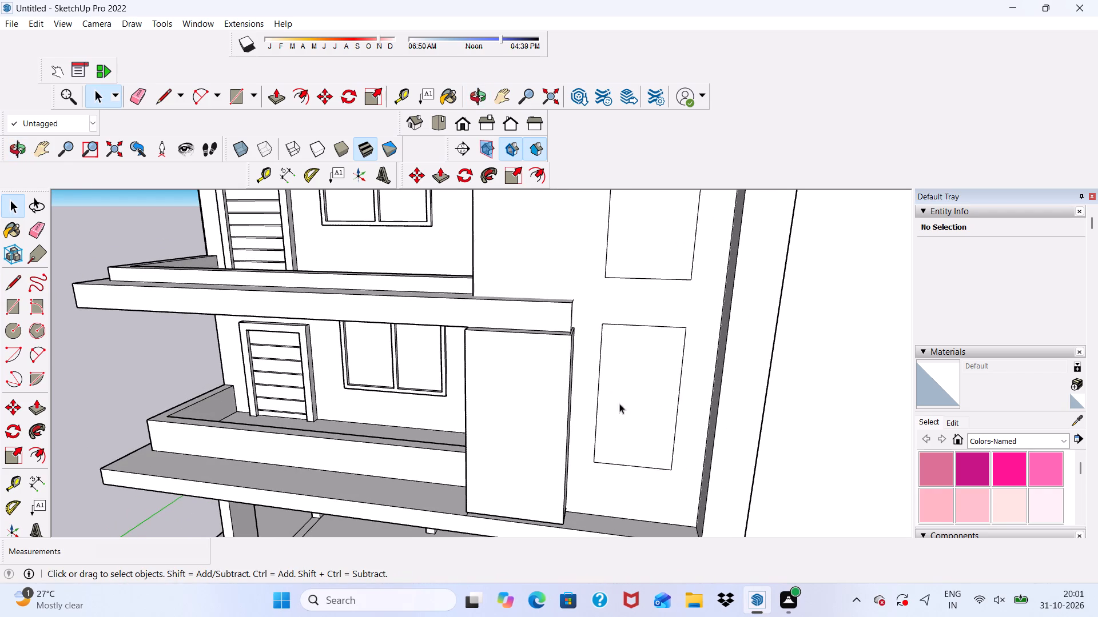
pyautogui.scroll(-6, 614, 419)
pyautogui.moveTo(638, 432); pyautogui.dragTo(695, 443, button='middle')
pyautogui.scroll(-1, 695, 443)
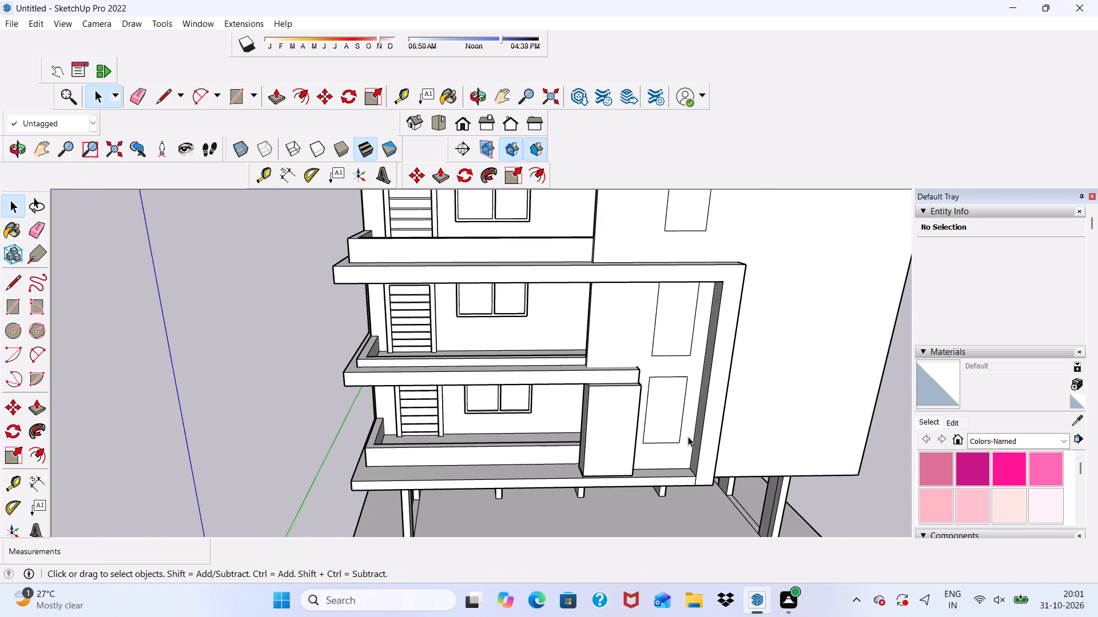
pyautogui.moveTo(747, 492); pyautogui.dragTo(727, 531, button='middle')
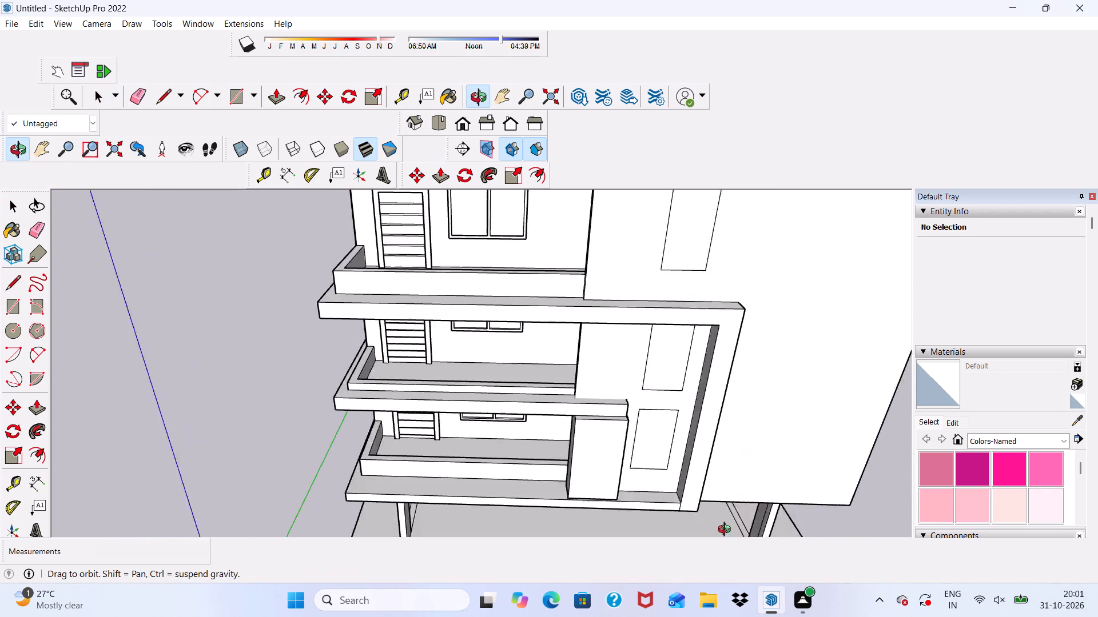
# Push/Pull the facade frame's front face inward about 6 15/16" to line up with the projecting beam's end.
pyautogui.moveTo(727, 531); pyautogui.dragTo(674, 466, button='middle')
pyautogui.scroll(2, 670, 468)
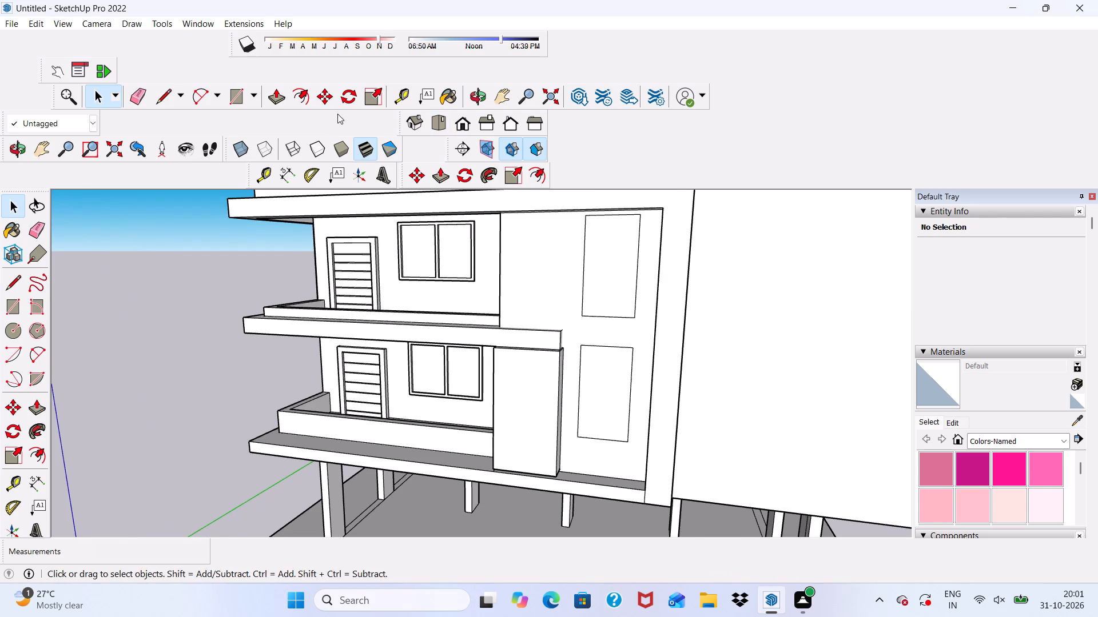
pyautogui.click(281, 101)
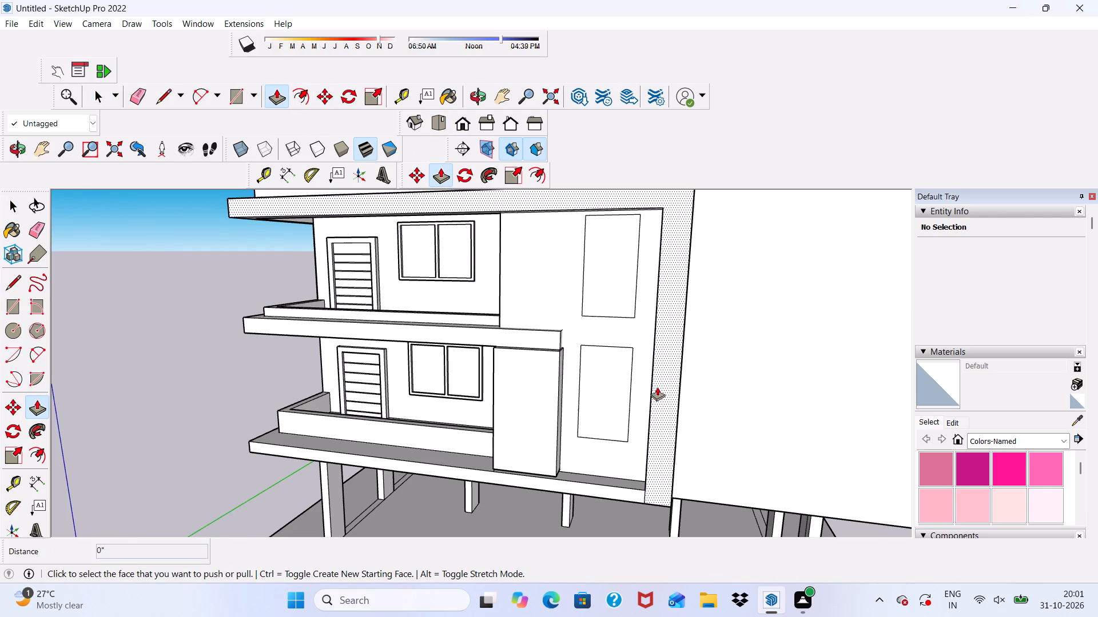
pyautogui.click(659, 389)
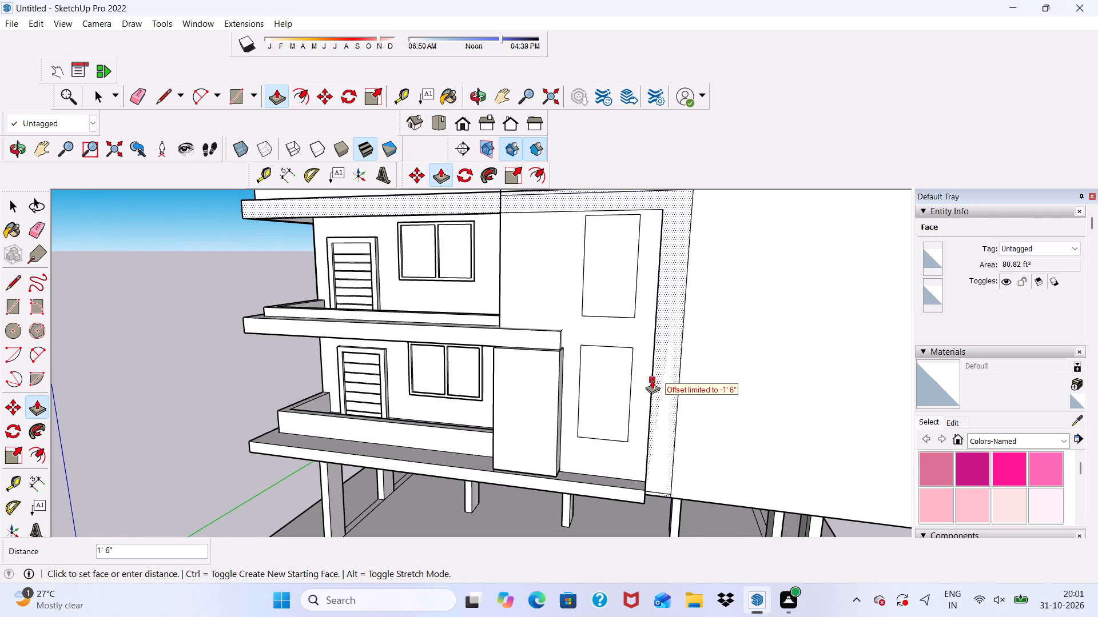
pyautogui.scroll(2, 672, 378)
pyautogui.scroll(-3, 616, 376)
pyautogui.scroll(2, 552, 339)
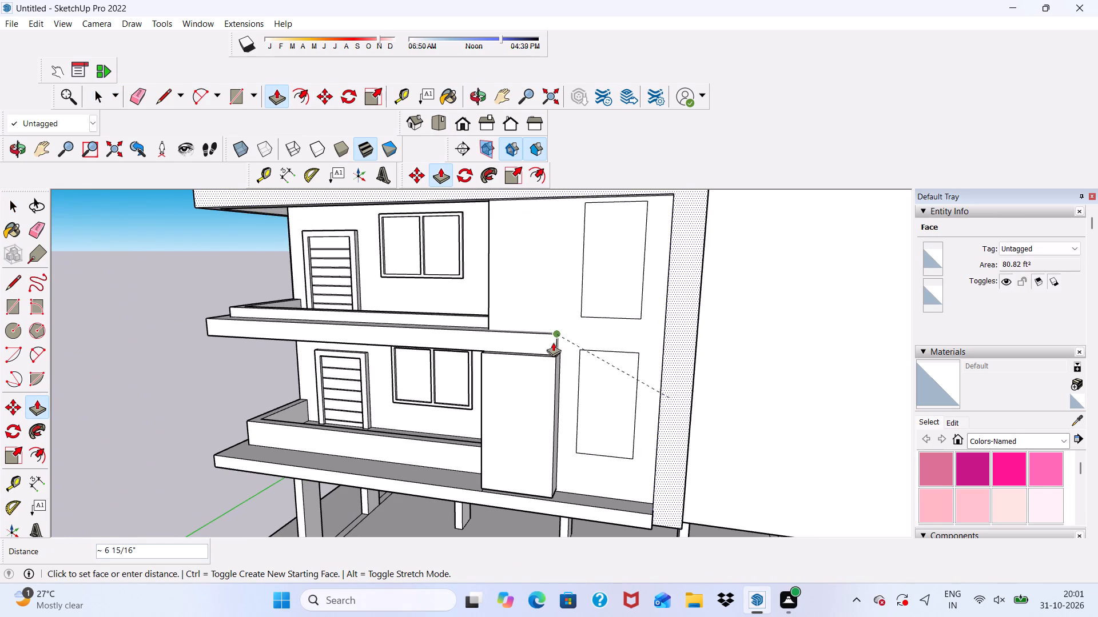
pyautogui.click(553, 342)
# Push/Pull the wall panel's front face about 10 15/16" to the beam's underside corner, and adjust it again by 2 9/16".
pyautogui.scroll(-4, 579, 368)
pyautogui.moveTo(661, 415); pyautogui.dragTo(776, 420, button='middle')
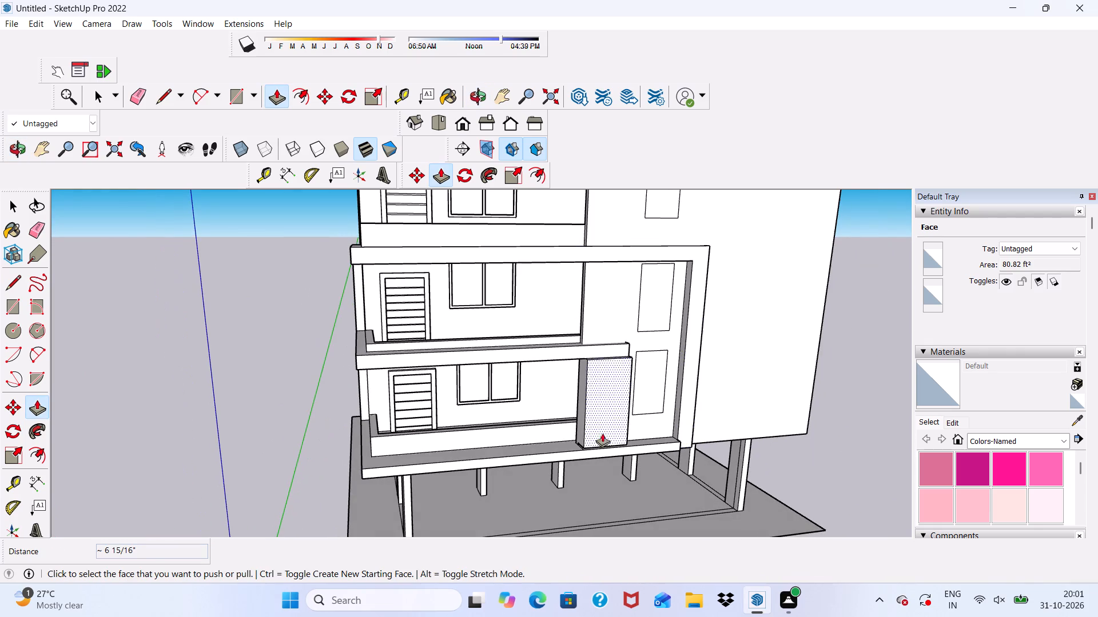
pyautogui.scroll(4, 598, 374)
pyautogui.click(585, 363)
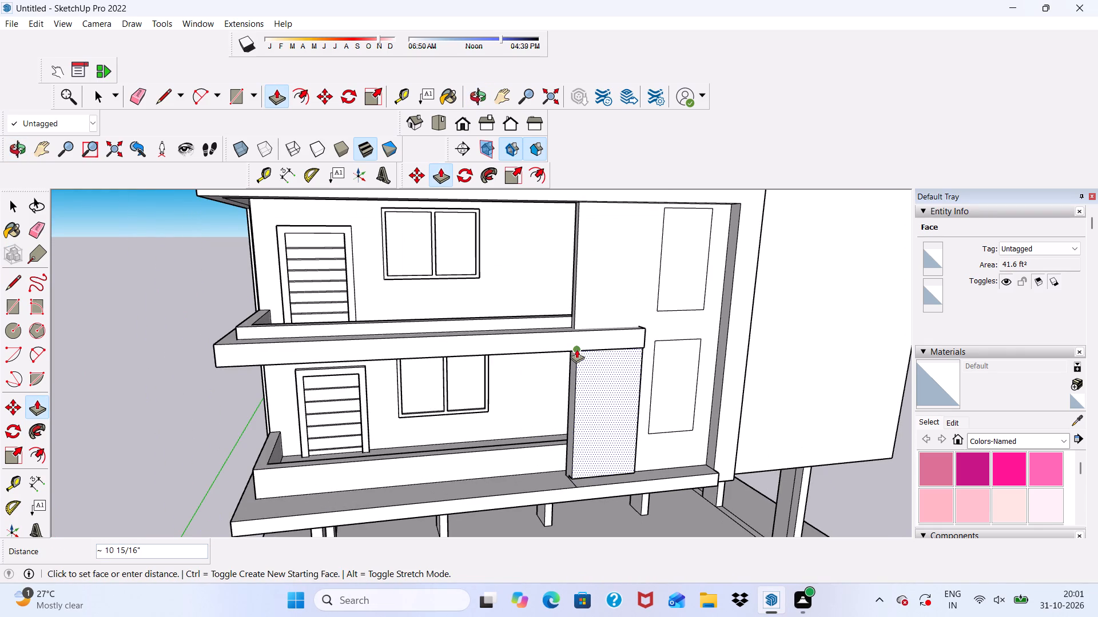
pyautogui.click(576, 348)
pyautogui.scroll(5, 586, 379)
pyautogui.scroll(-1, 588, 366)
pyautogui.moveTo(589, 367); pyautogui.dragTo(646, 330, button='middle')
pyautogui.scroll(4, 646, 330)
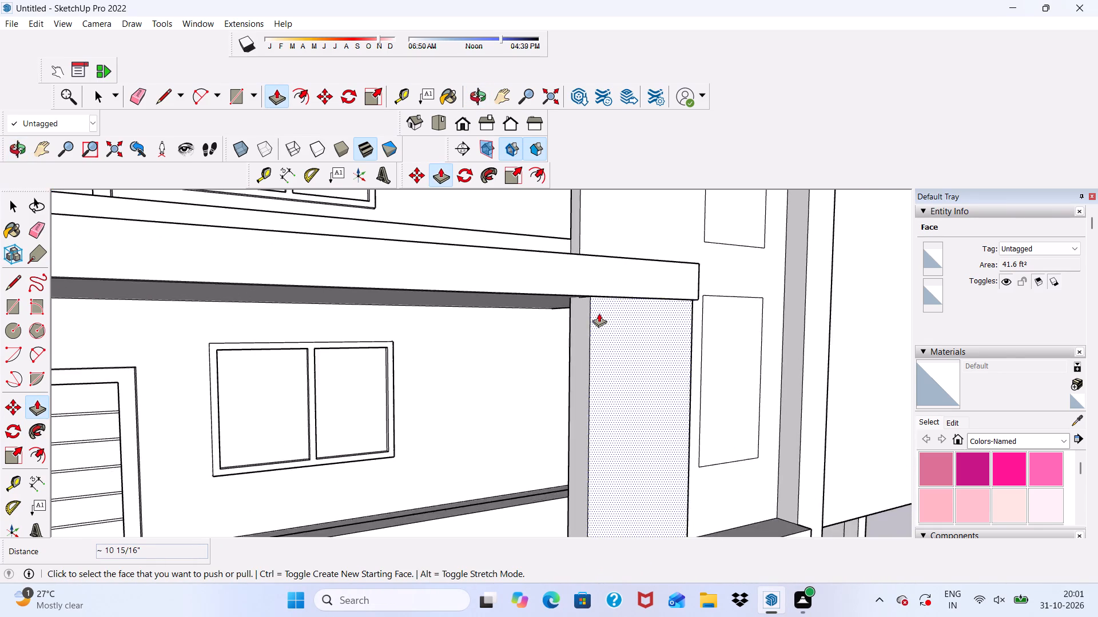
pyautogui.scroll(3, 599, 313)
pyautogui.moveTo(598, 311); pyautogui.dragTo(592, 310)
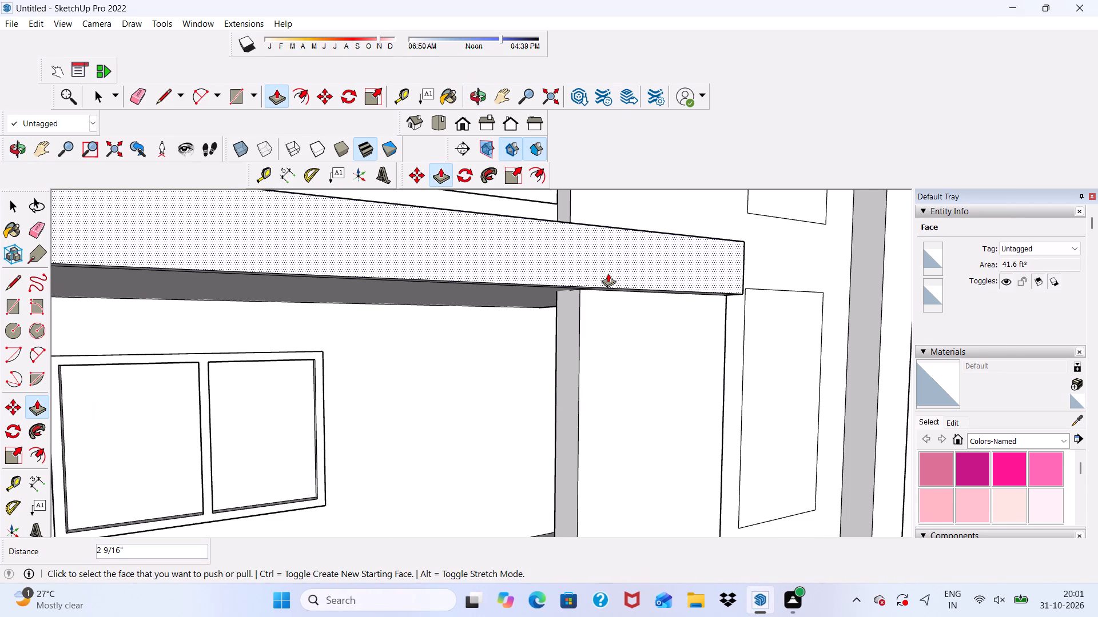
# Push/Pull the projecting beam's front face inward 6 9/16" so it sits flush with the wall panel.
pyautogui.click(608, 273)
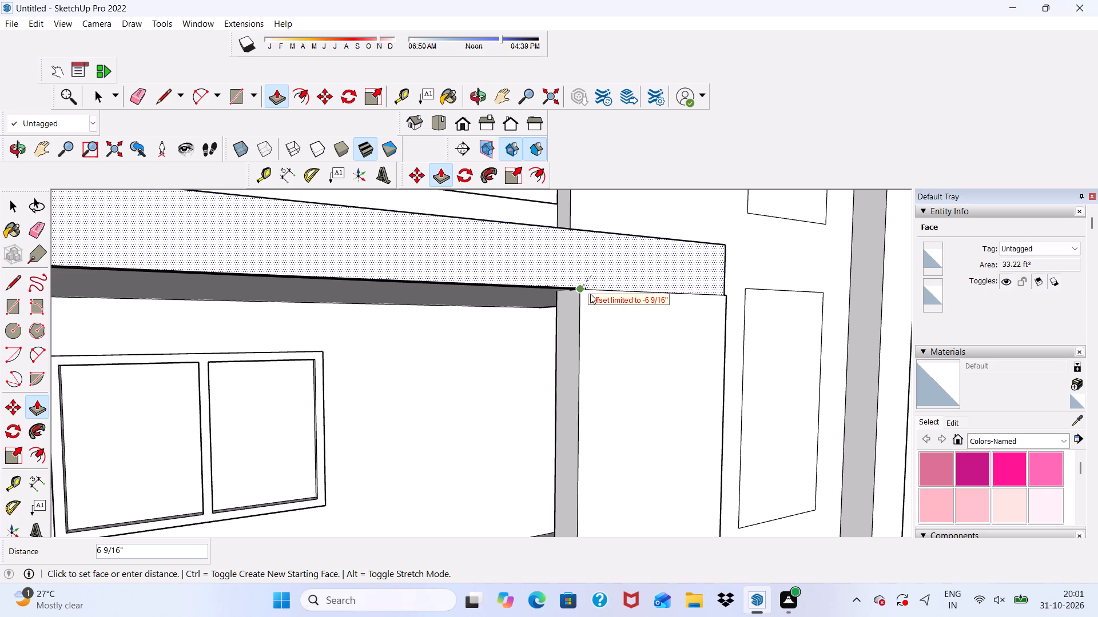
pyautogui.scroll(4, 592, 294)
pyautogui.scroll(-1, 592, 294)
pyautogui.scroll(3, 590, 307)
pyautogui.click(580, 300)
# Push/Pull the lower slab's front face inward about 6 15/16" to line up with the facade frame.
pyautogui.scroll(-4, 580, 300)
pyautogui.moveTo(627, 364); pyautogui.dragTo(553, 454, button='middle')
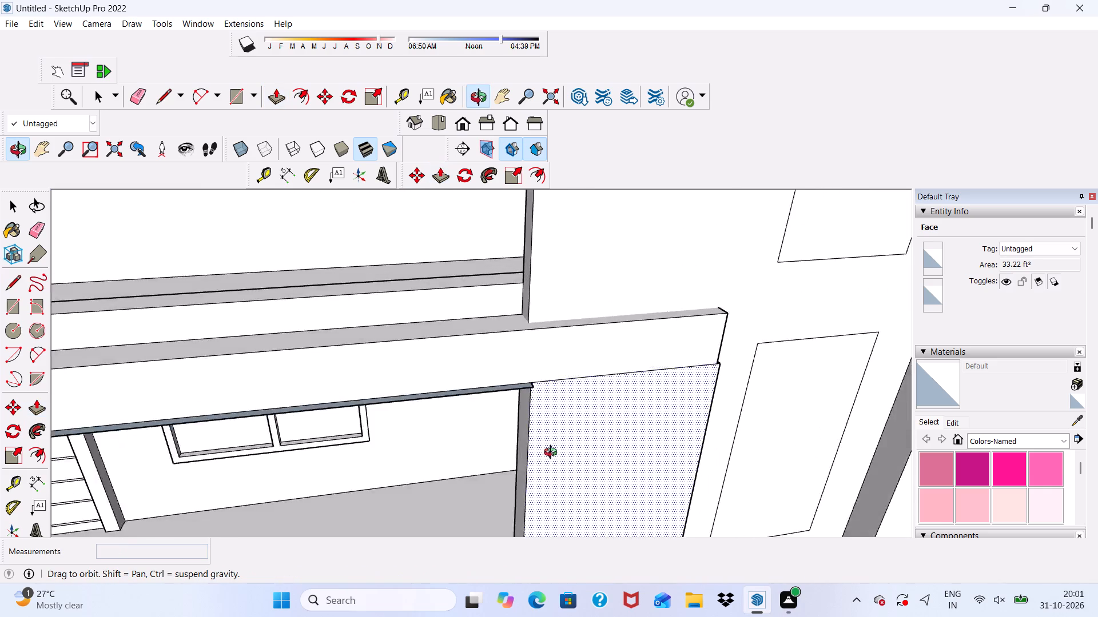
pyautogui.moveTo(553, 454); pyautogui.dragTo(693, 398, button='middle')
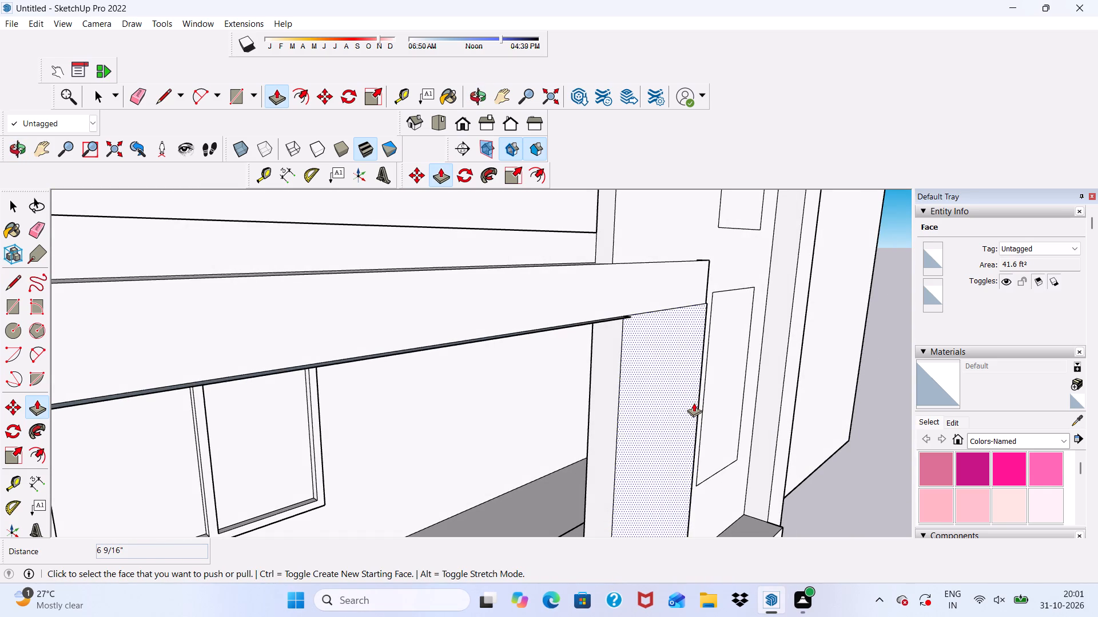
pyautogui.scroll(-4, 714, 420)
pyautogui.scroll(1, 785, 363)
pyautogui.scroll(-1, 784, 360)
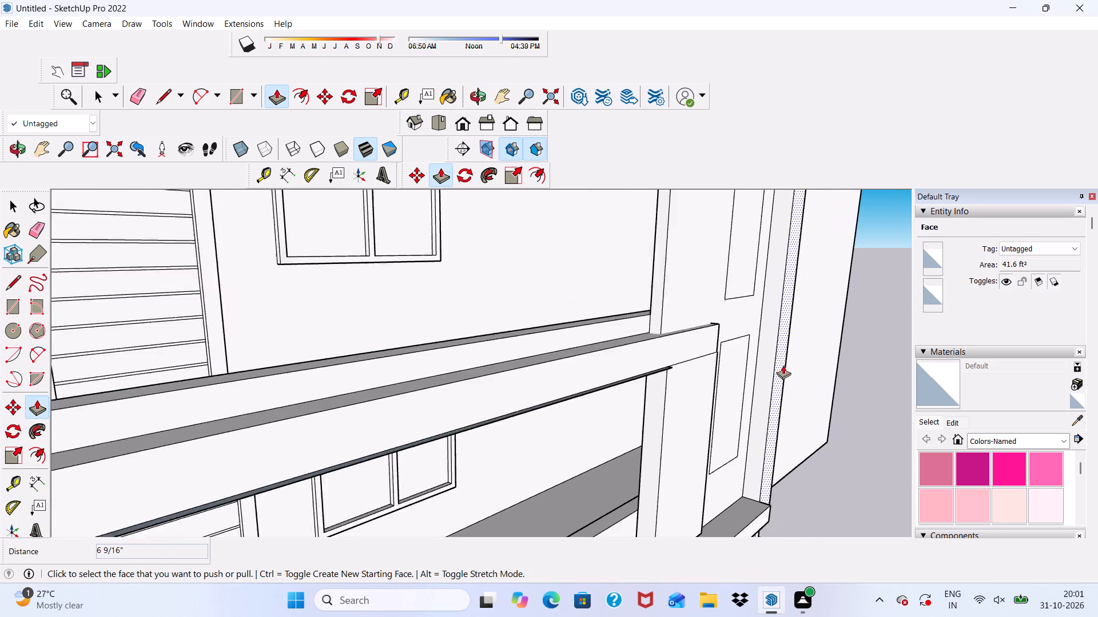
pyautogui.scroll(-6, 783, 365)
pyautogui.scroll(1, 762, 487)
pyautogui.moveTo(762, 487); pyautogui.dragTo(668, 454, button='middle')
pyautogui.scroll(1, 737, 508)
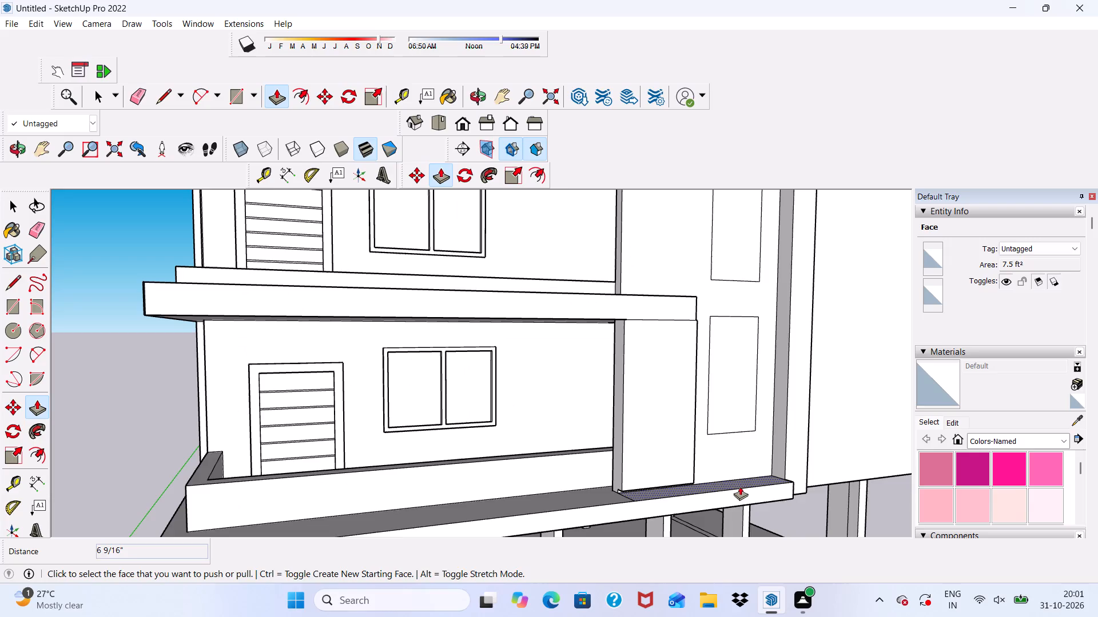
pyautogui.click(761, 492)
pyautogui.scroll(3, 786, 476)
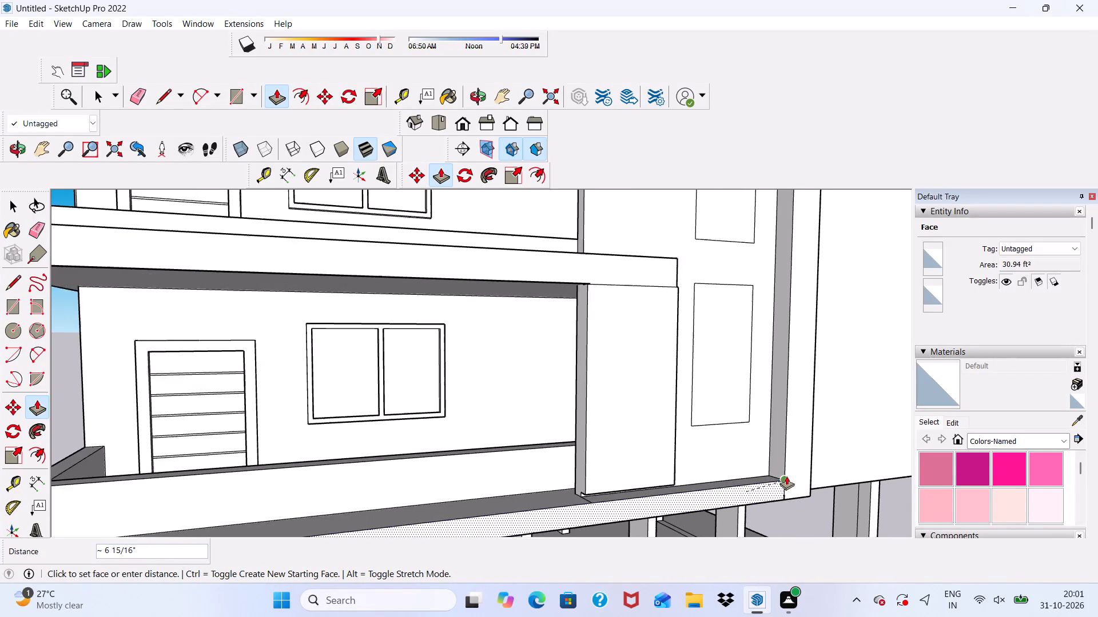
pyautogui.click(786, 476)
# Push/Pull the lower slab's front face inward another 11 1/16" or so, to the wall panel's bottom corner.
pyautogui.scroll(-8, 729, 468)
pyautogui.moveTo(649, 478); pyautogui.dragTo(771, 474, button='middle')
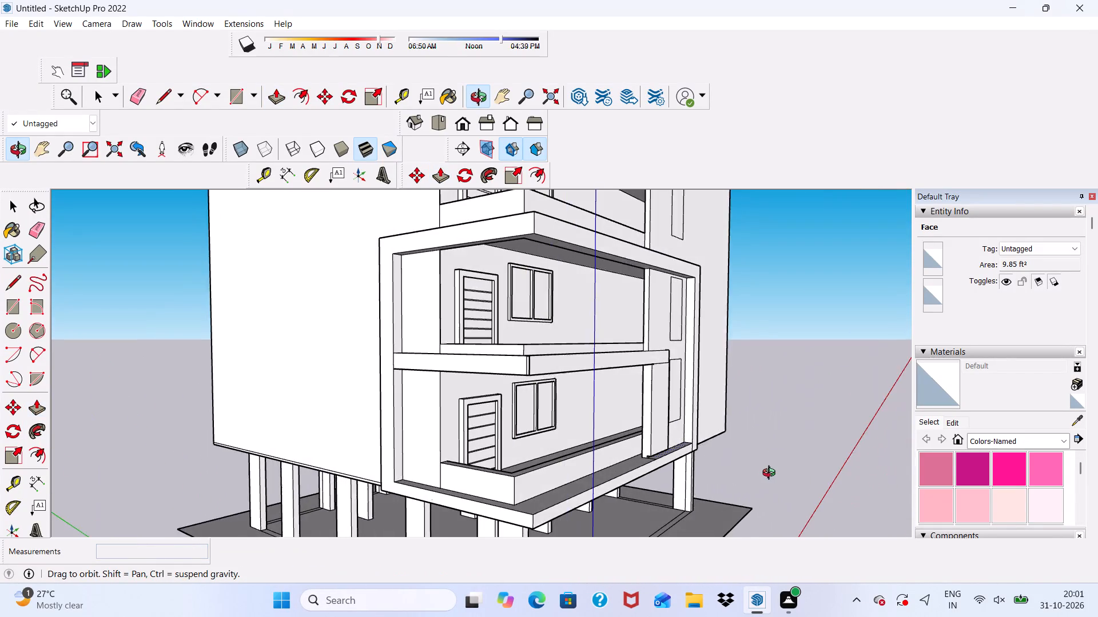
pyautogui.moveTo(771, 474); pyautogui.dragTo(718, 486, button='middle')
pyautogui.scroll(7, 640, 476)
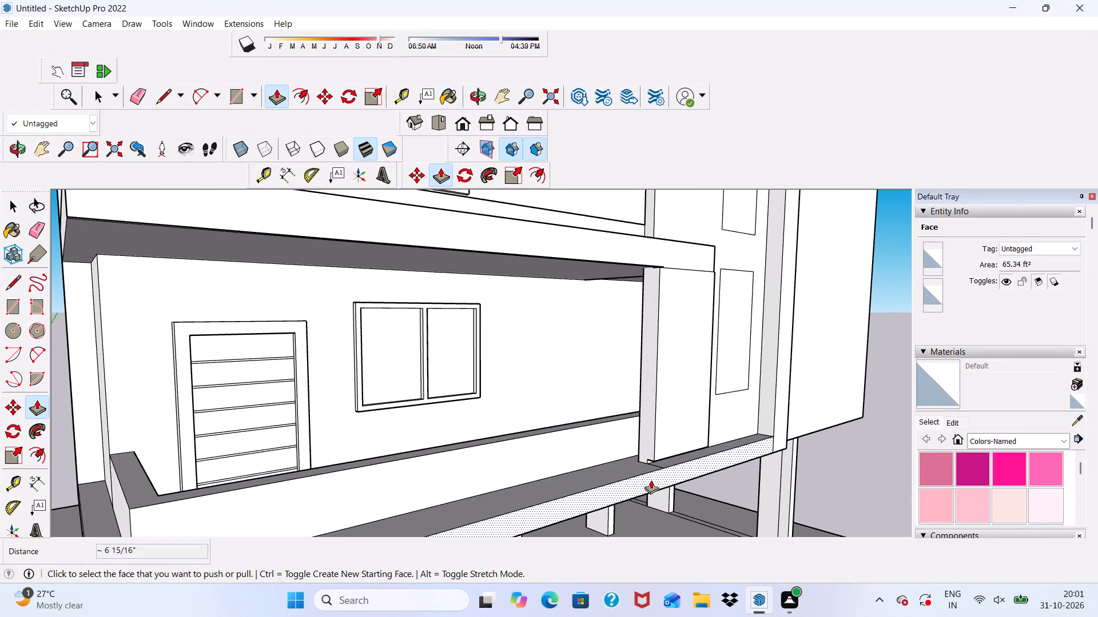
pyautogui.click(657, 471)
pyautogui.scroll(4, 657, 465)
pyautogui.click(647, 460)
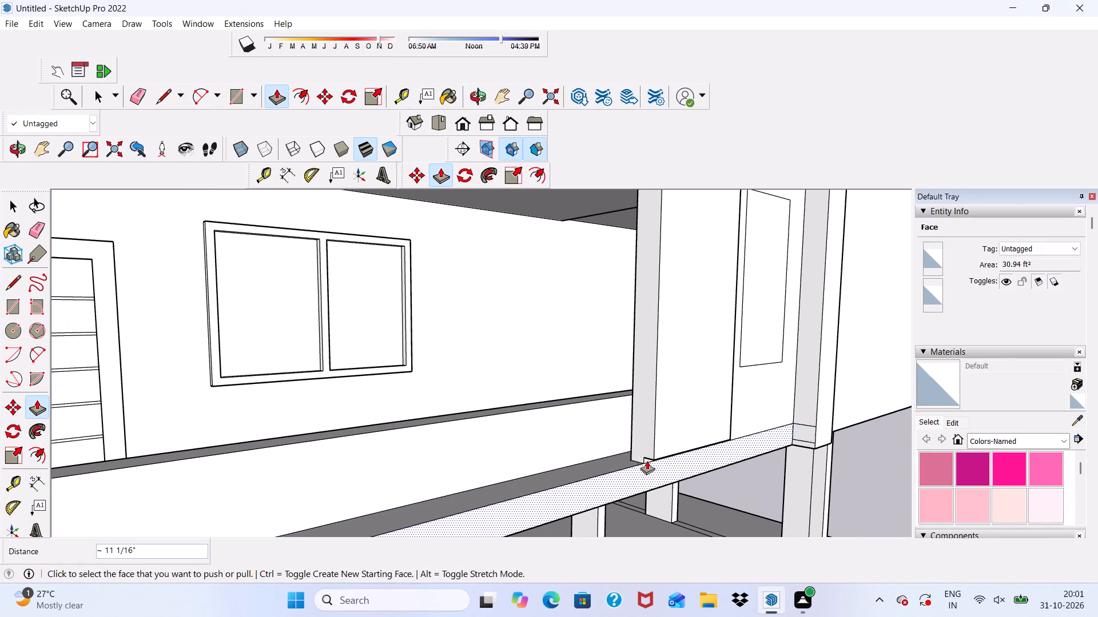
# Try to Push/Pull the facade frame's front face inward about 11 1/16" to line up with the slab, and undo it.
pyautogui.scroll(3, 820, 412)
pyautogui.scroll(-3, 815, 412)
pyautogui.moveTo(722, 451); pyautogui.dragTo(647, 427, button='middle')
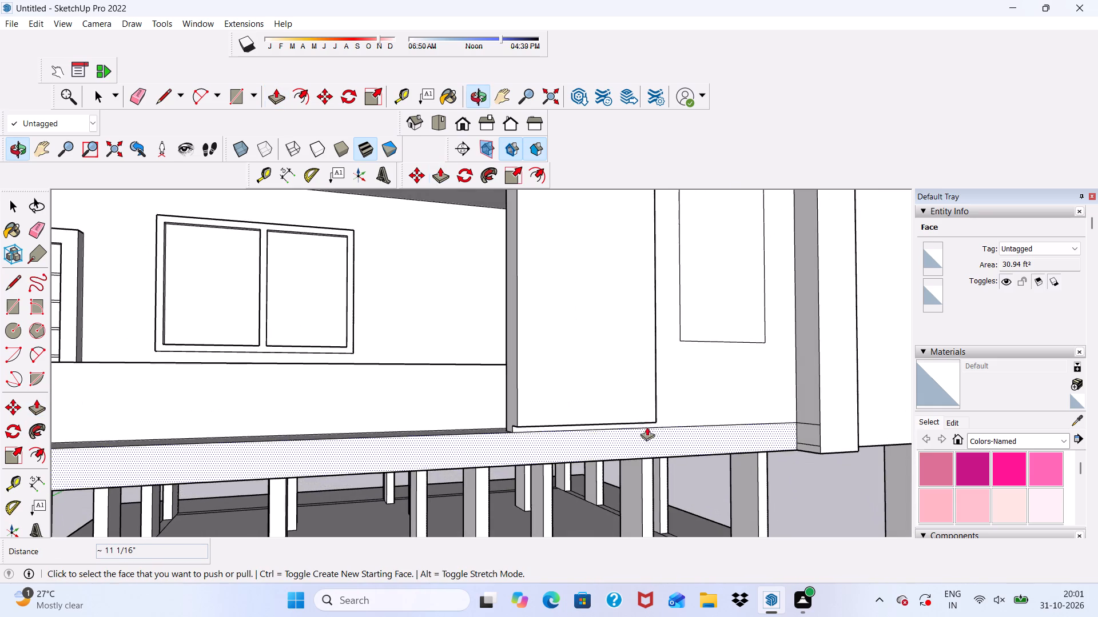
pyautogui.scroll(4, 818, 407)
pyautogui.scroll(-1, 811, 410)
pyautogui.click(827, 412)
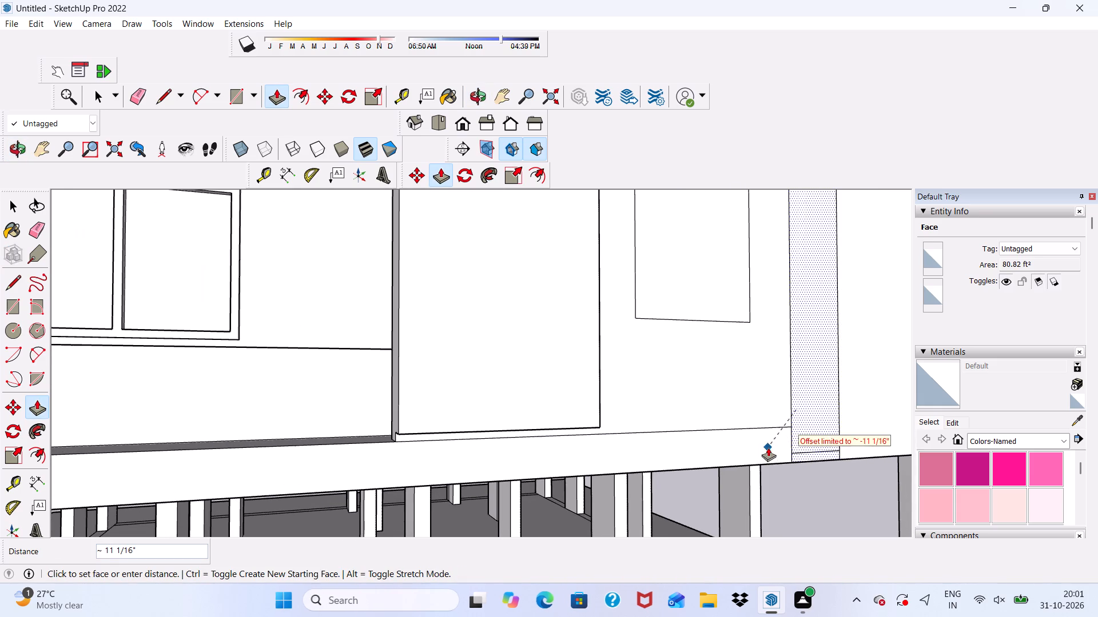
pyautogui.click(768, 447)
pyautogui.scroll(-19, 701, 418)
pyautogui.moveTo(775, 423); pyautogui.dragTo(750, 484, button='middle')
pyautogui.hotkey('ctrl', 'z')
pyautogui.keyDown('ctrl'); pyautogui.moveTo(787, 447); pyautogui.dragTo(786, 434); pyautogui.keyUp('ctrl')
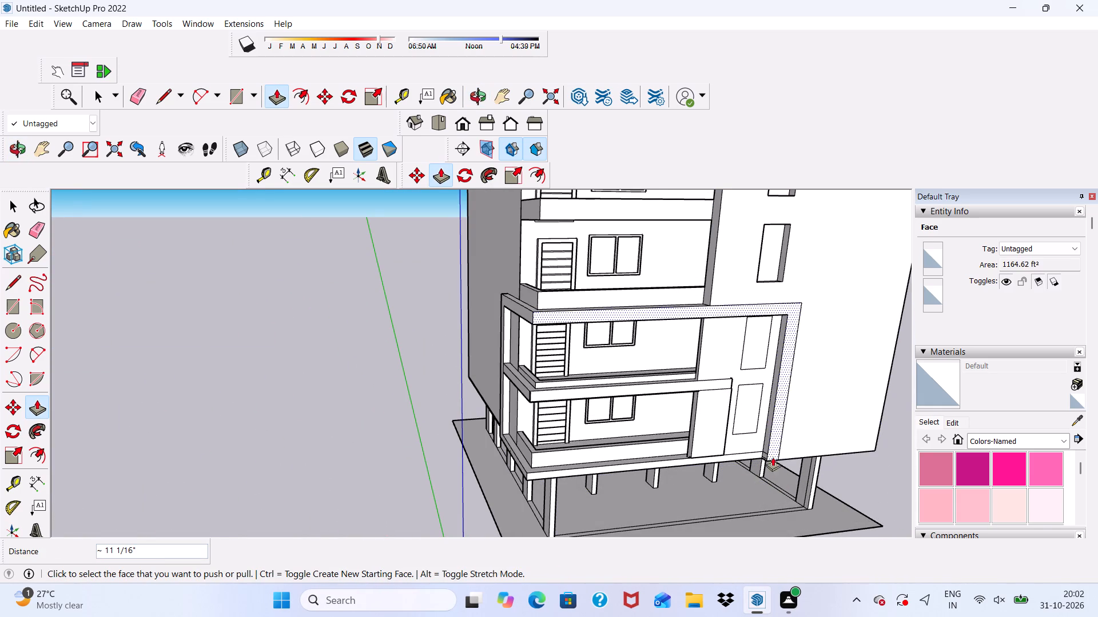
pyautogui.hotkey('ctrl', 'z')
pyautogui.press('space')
# Erase the leftover horizontal edges on the inner side of the facade frame's vertical leg, beside the slab end.
pyautogui.scroll(1, 881, 464)
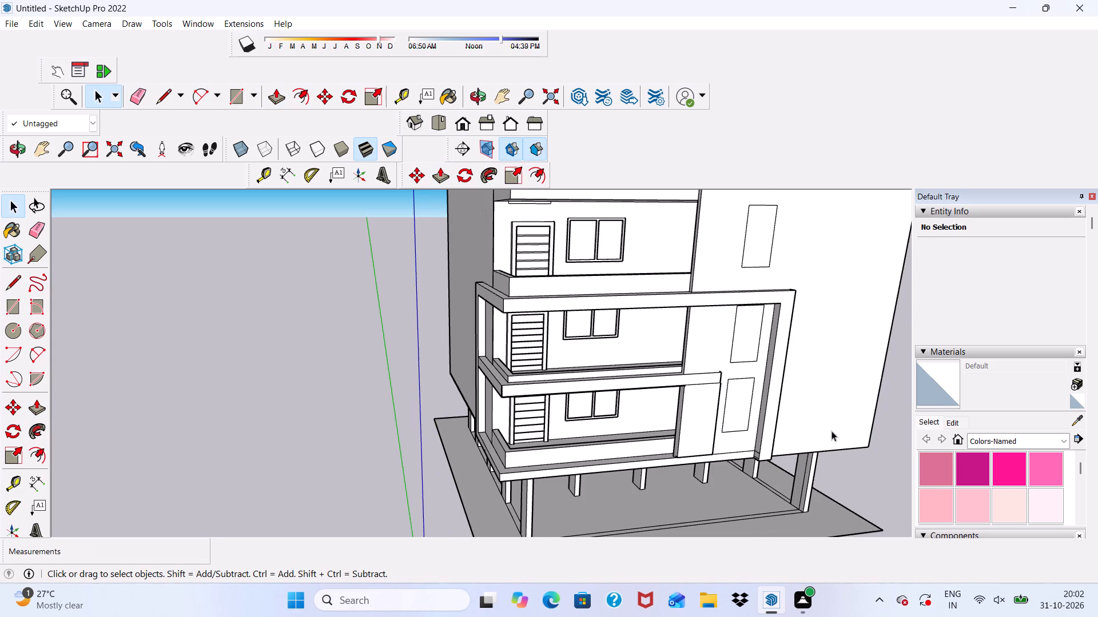
pyautogui.moveTo(832, 431); pyautogui.dragTo(860, 427, button='middle')
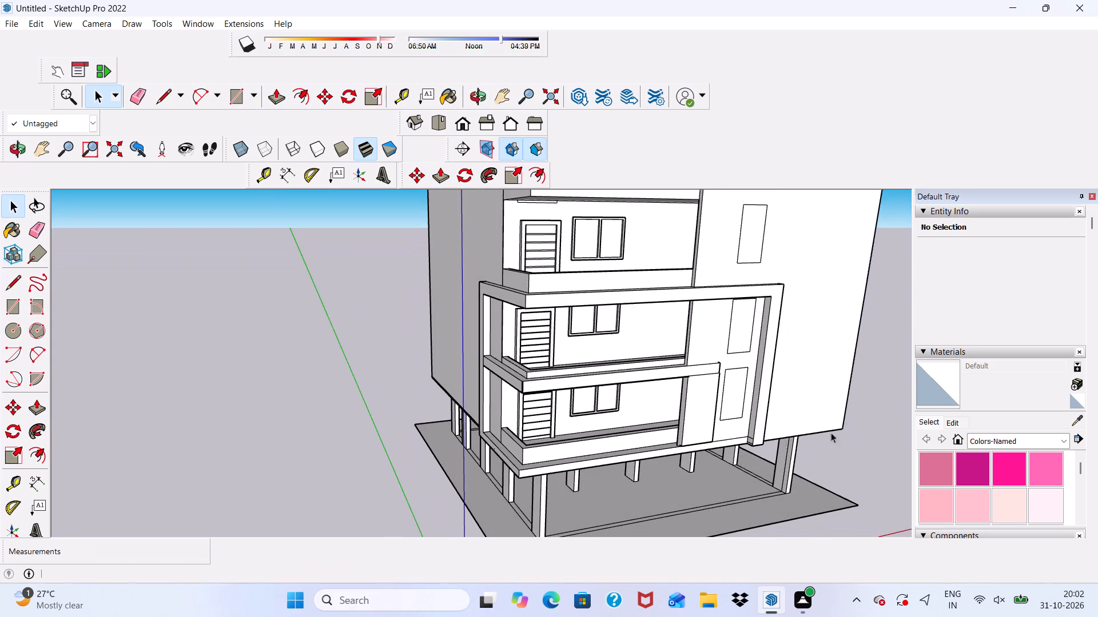
pyautogui.scroll(7, 758, 442)
pyautogui.moveTo(741, 440); pyautogui.dragTo(819, 428, button='middle')
pyautogui.scroll(6, 734, 417)
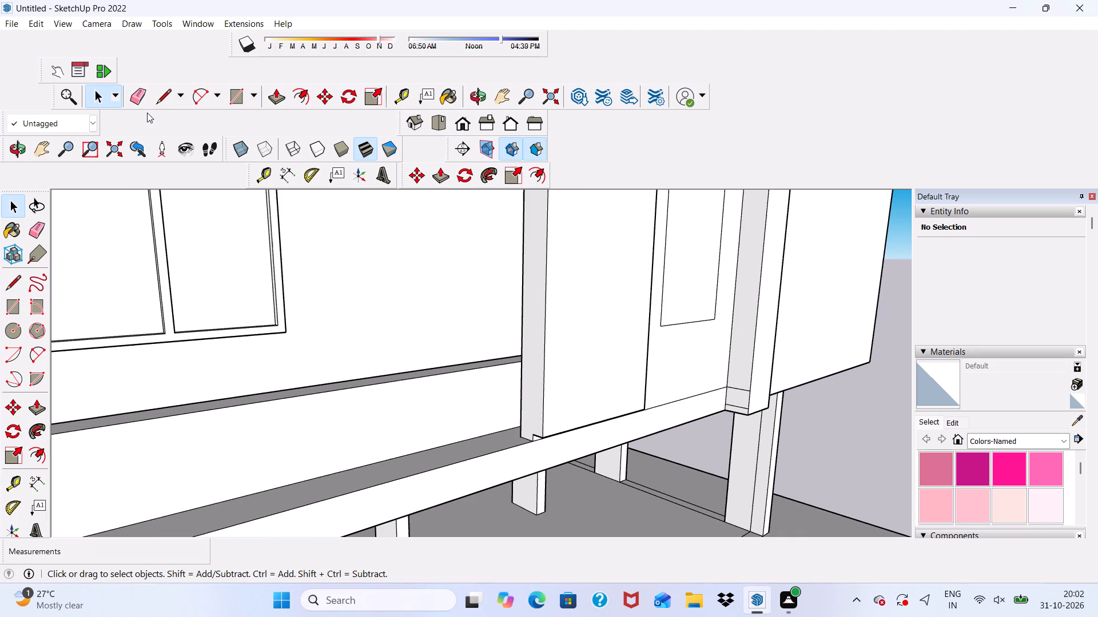
pyautogui.click(139, 103)
pyautogui.scroll(4, 639, 483)
pyautogui.moveTo(761, 326); pyautogui.dragTo(765, 352)
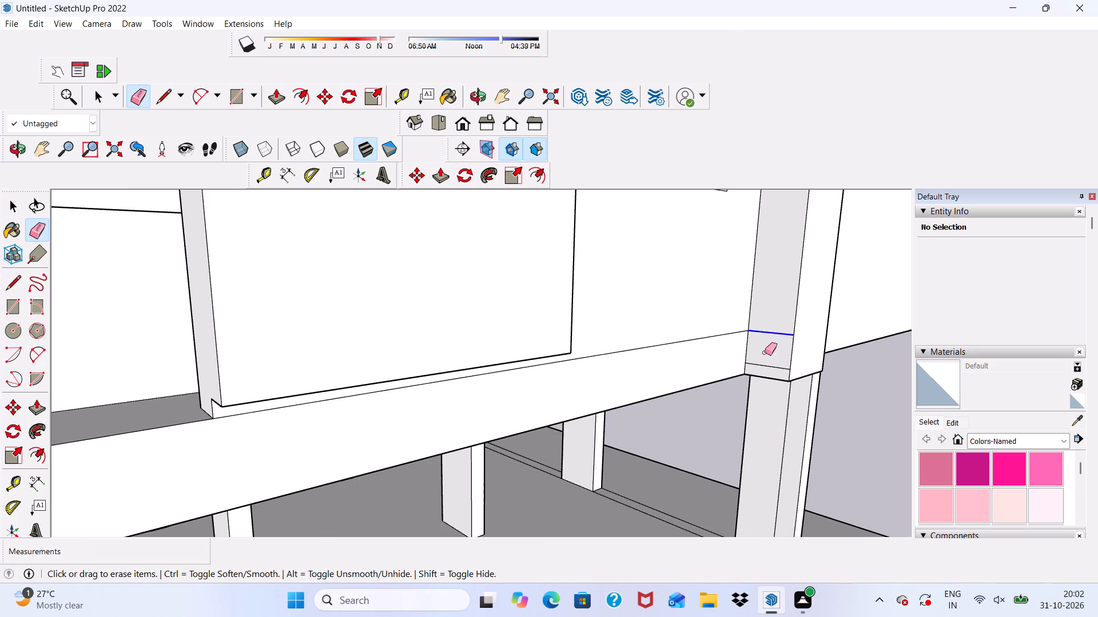
pyautogui.moveTo(765, 352); pyautogui.dragTo(765, 368)
# Draw a rectangle about 1' 1 1/8" by 11 1/16" at the bottom of the frame leg's inner side face.
pyautogui.moveTo(240, 95); pyautogui.dragTo(247, 99)
pyautogui.scroll(2, 805, 376)
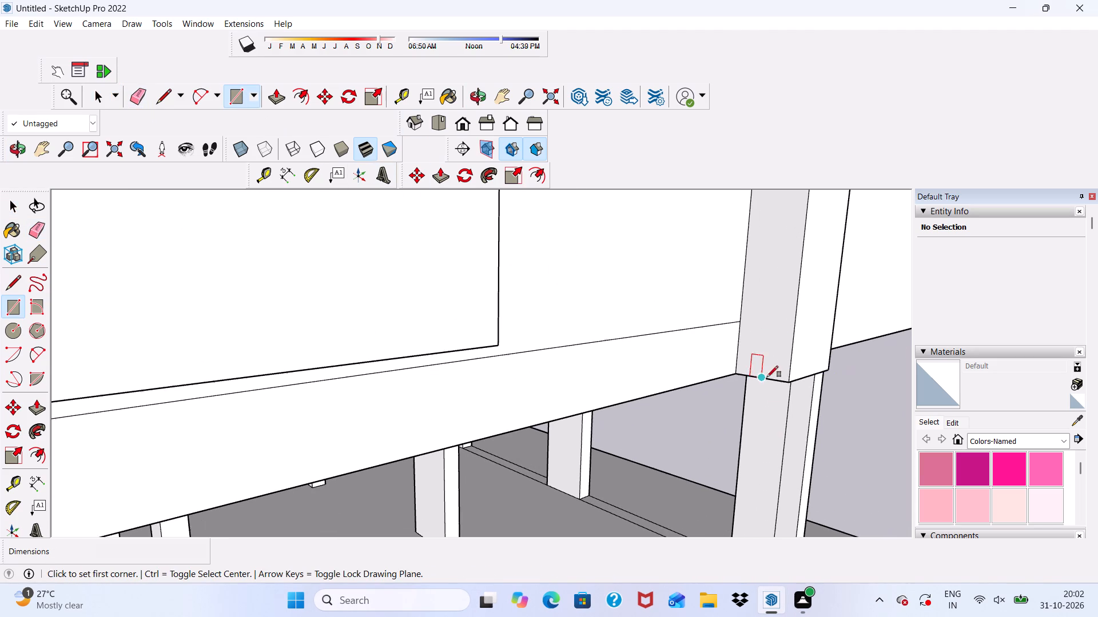
pyautogui.click(738, 372)
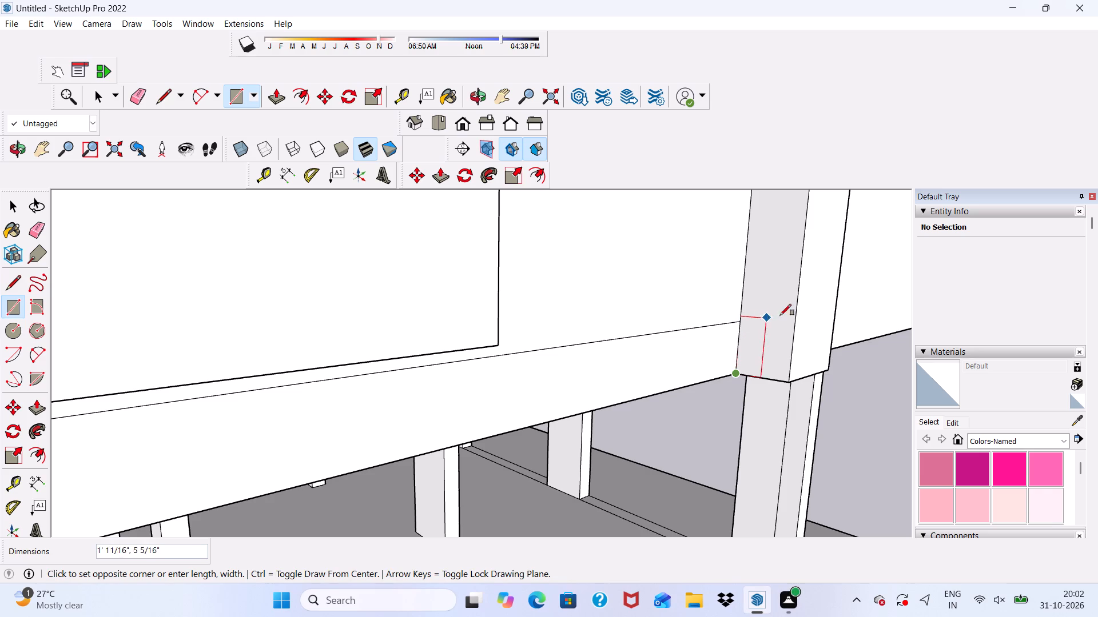
pyautogui.click(796, 318)
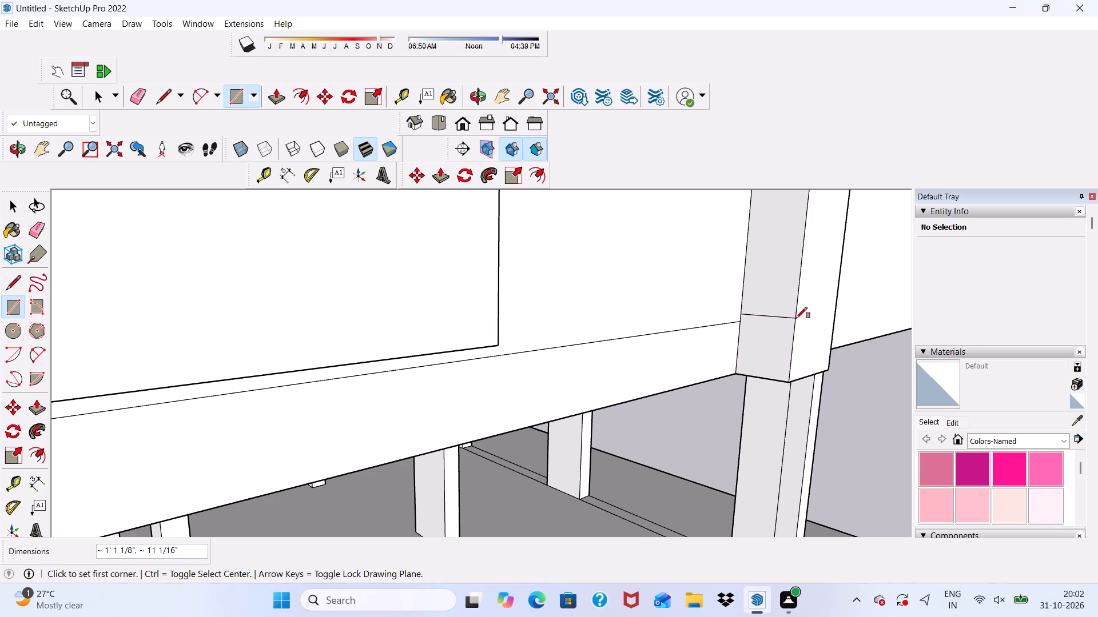
# Push/Pull the new rectangle about 32' 2 7/16" along the slab's front edge to the balcony's opposite corner.
pyautogui.press('space')
pyautogui.click(771, 338)
pyautogui.scroll(-4, 776, 339)
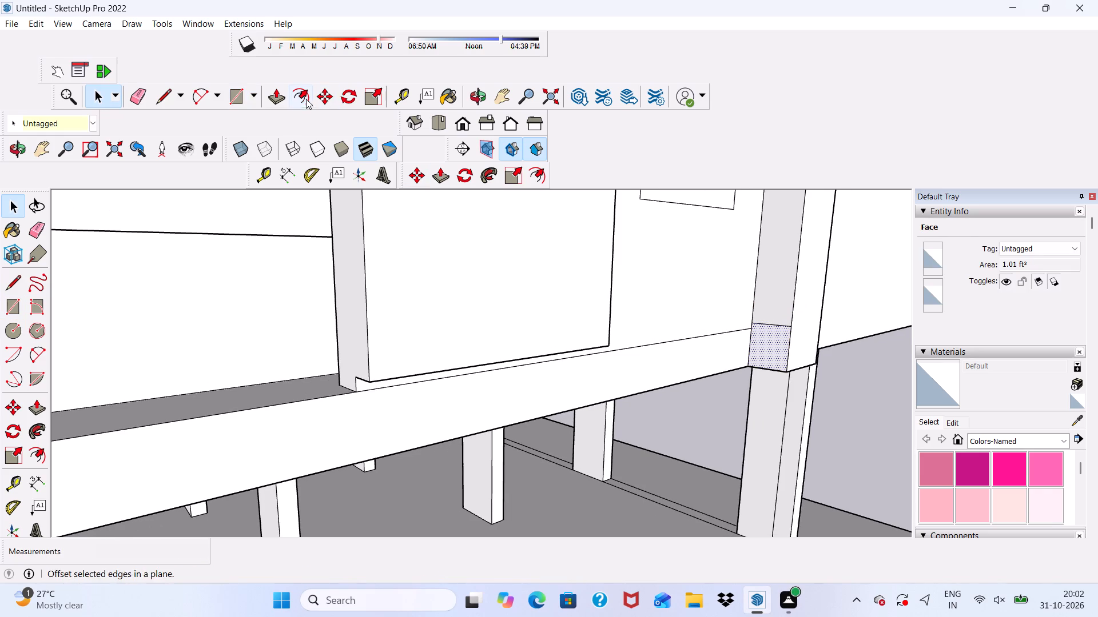
pyautogui.click(281, 96)
pyautogui.scroll(-3, 581, 257)
pyautogui.click(749, 335)
pyautogui.scroll(-3, 416, 391)
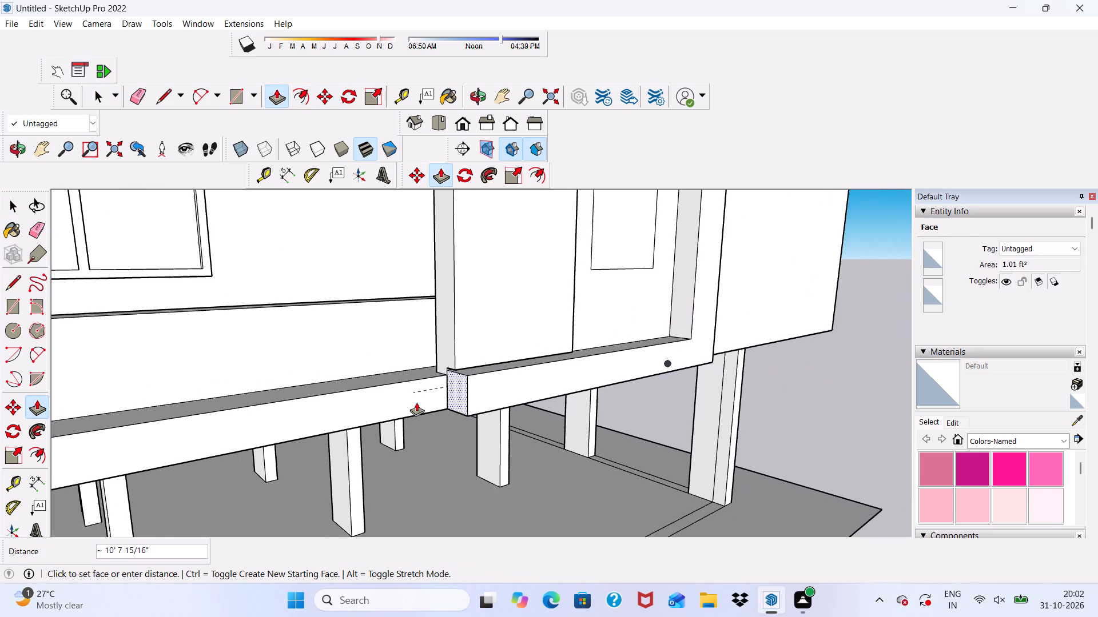
pyautogui.scroll(-12, 416, 402)
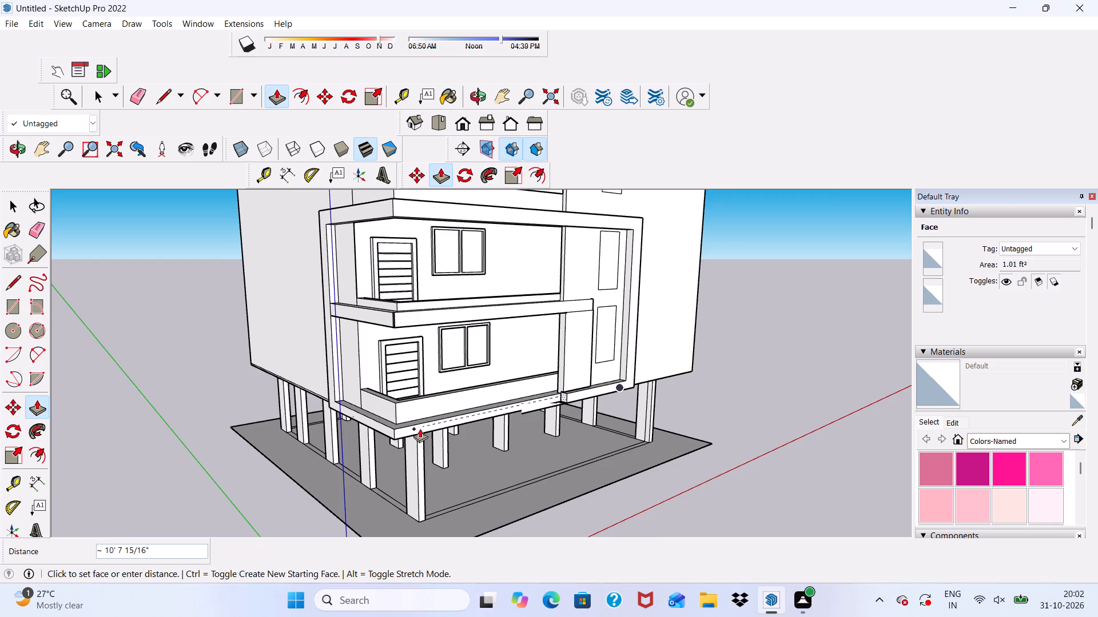
pyautogui.scroll(5, 358, 431)
pyautogui.scroll(3, 432, 452)
pyautogui.click(421, 432)
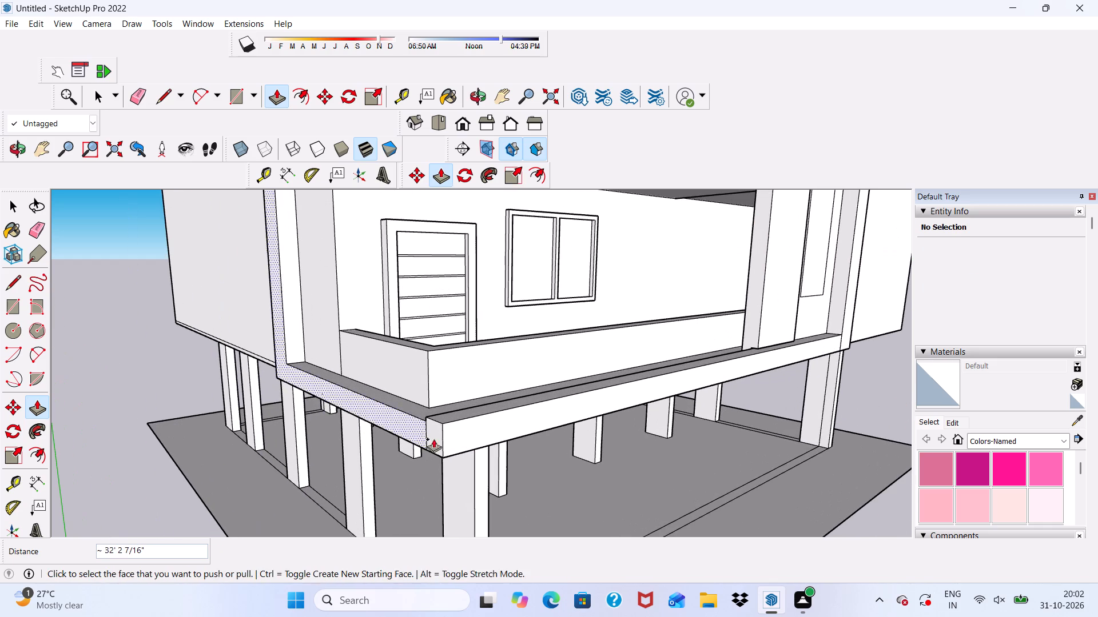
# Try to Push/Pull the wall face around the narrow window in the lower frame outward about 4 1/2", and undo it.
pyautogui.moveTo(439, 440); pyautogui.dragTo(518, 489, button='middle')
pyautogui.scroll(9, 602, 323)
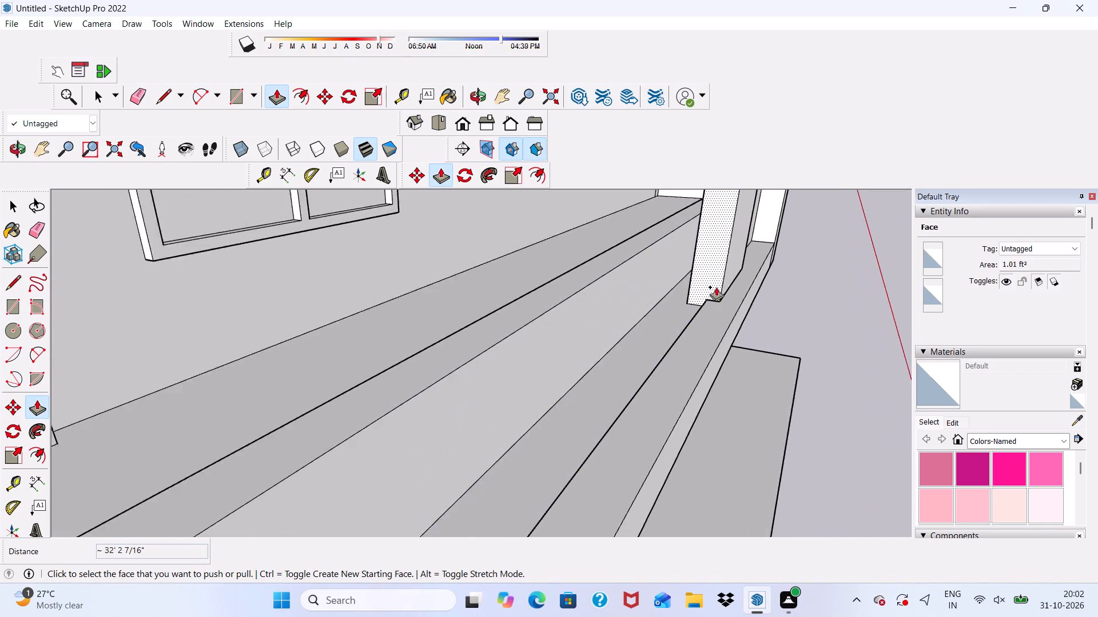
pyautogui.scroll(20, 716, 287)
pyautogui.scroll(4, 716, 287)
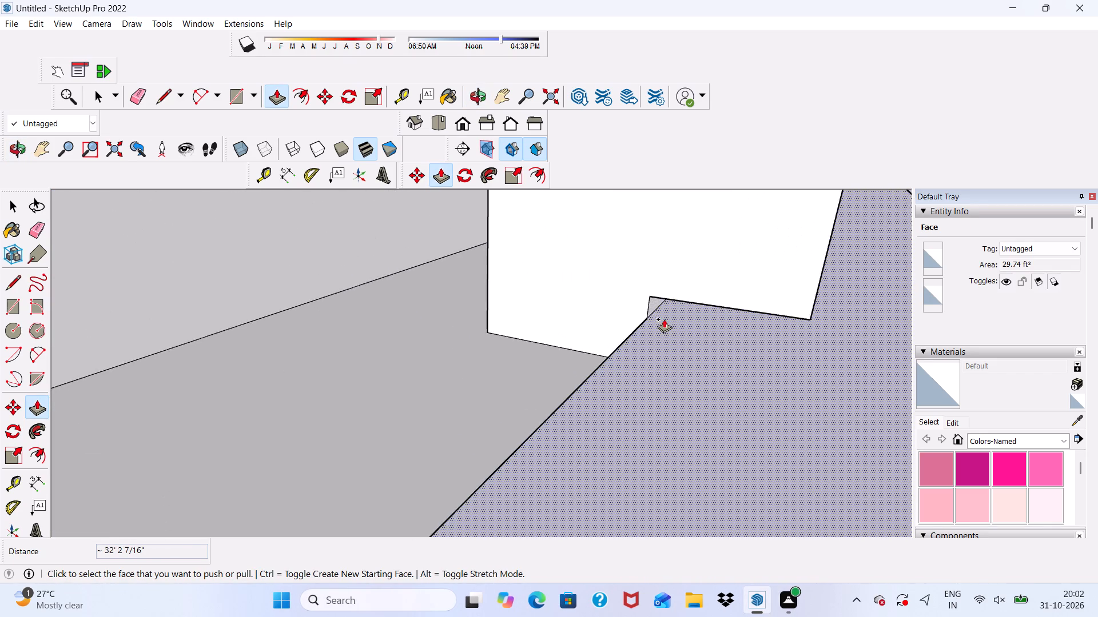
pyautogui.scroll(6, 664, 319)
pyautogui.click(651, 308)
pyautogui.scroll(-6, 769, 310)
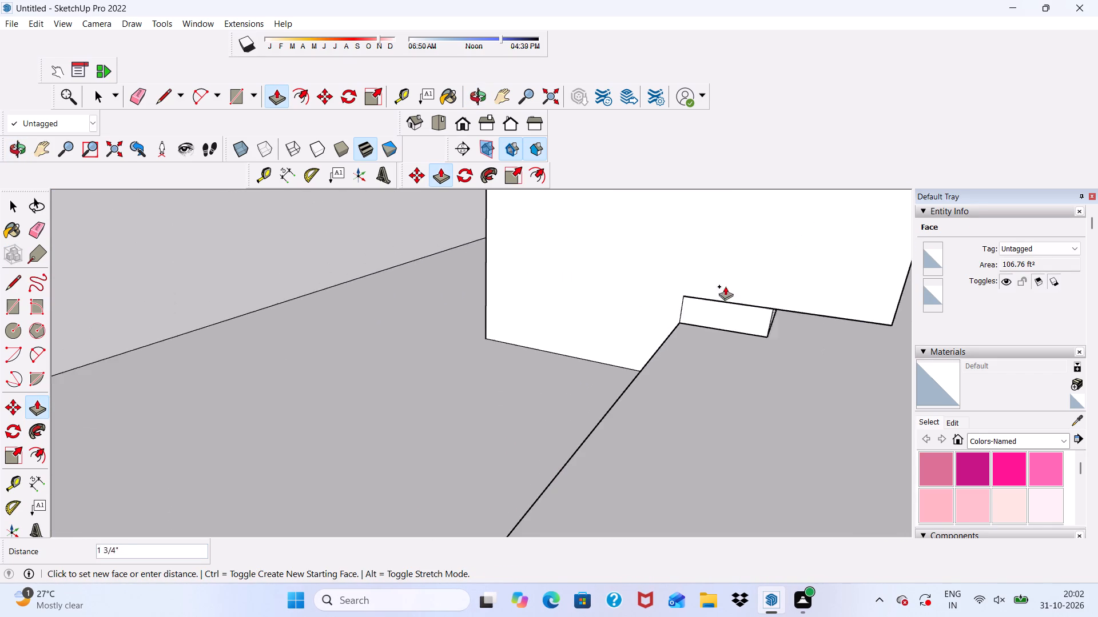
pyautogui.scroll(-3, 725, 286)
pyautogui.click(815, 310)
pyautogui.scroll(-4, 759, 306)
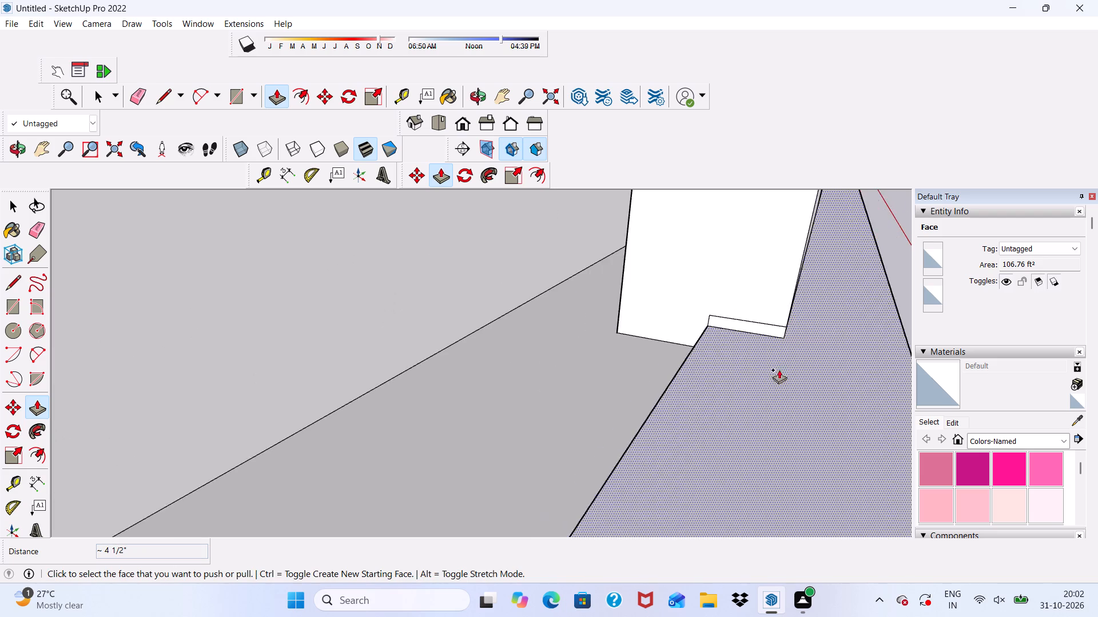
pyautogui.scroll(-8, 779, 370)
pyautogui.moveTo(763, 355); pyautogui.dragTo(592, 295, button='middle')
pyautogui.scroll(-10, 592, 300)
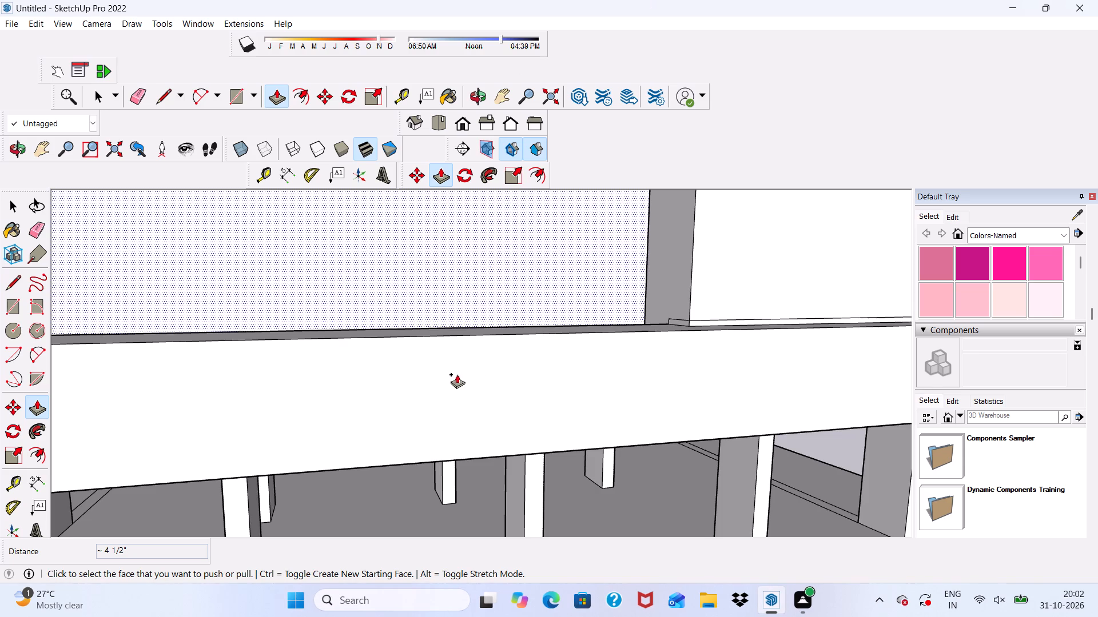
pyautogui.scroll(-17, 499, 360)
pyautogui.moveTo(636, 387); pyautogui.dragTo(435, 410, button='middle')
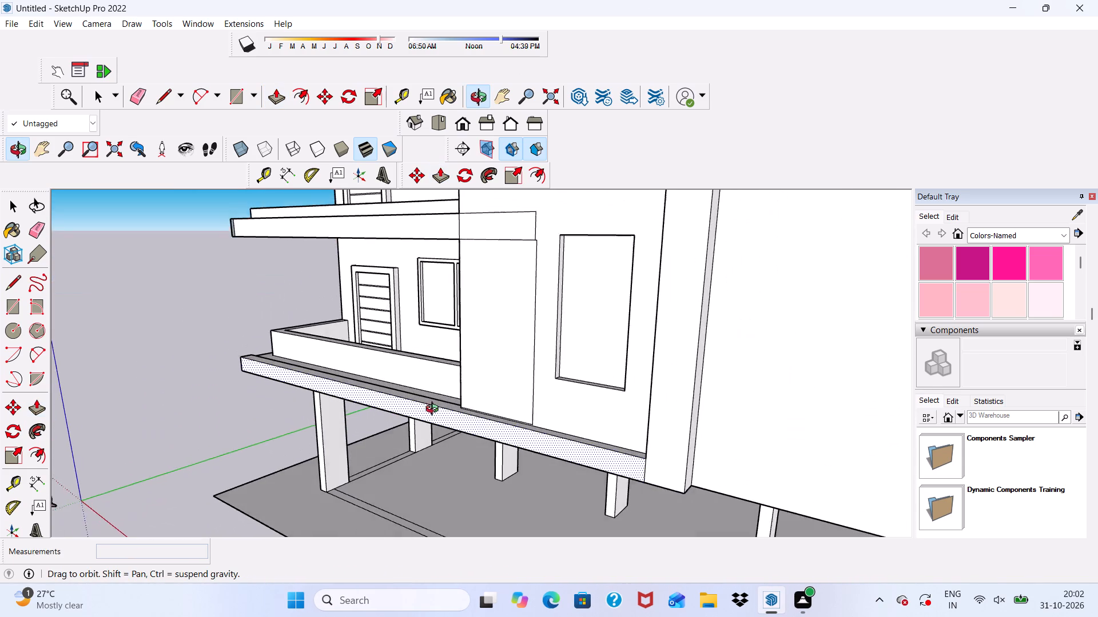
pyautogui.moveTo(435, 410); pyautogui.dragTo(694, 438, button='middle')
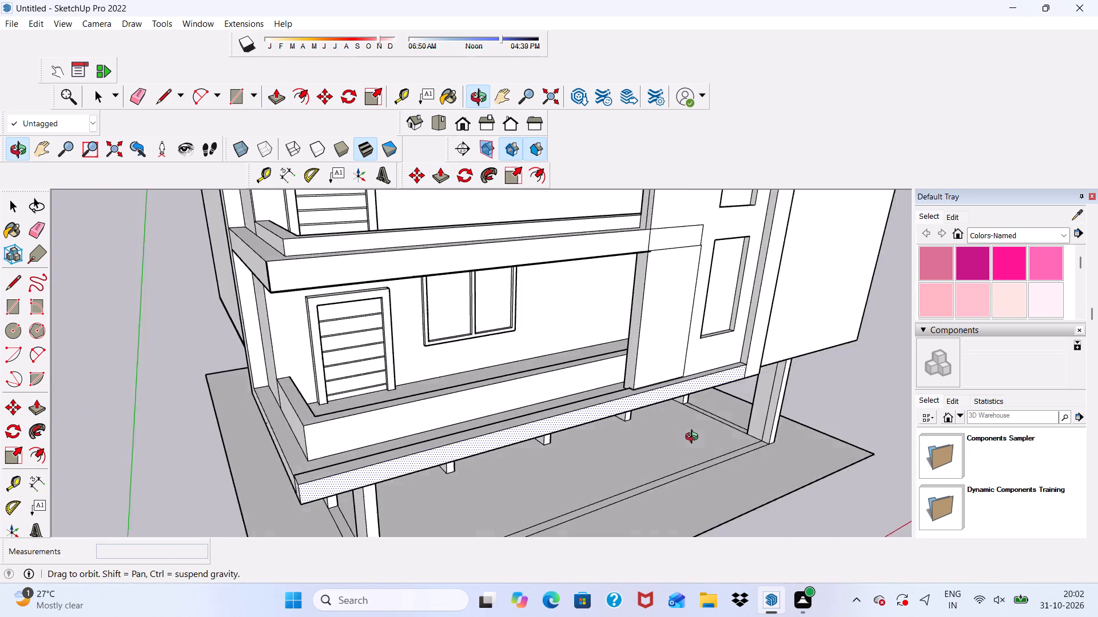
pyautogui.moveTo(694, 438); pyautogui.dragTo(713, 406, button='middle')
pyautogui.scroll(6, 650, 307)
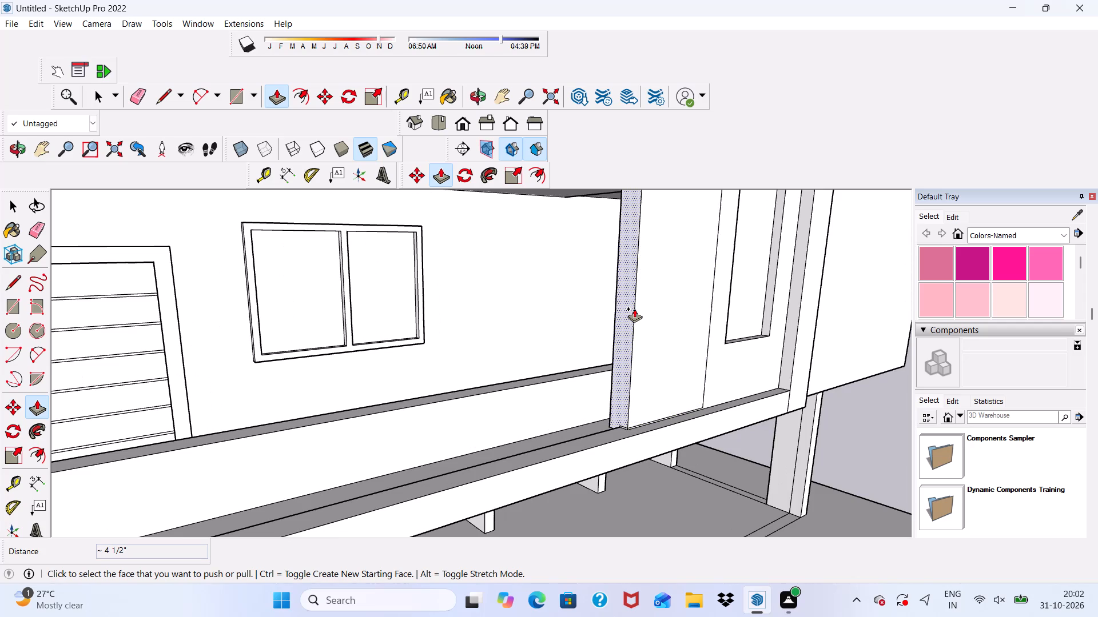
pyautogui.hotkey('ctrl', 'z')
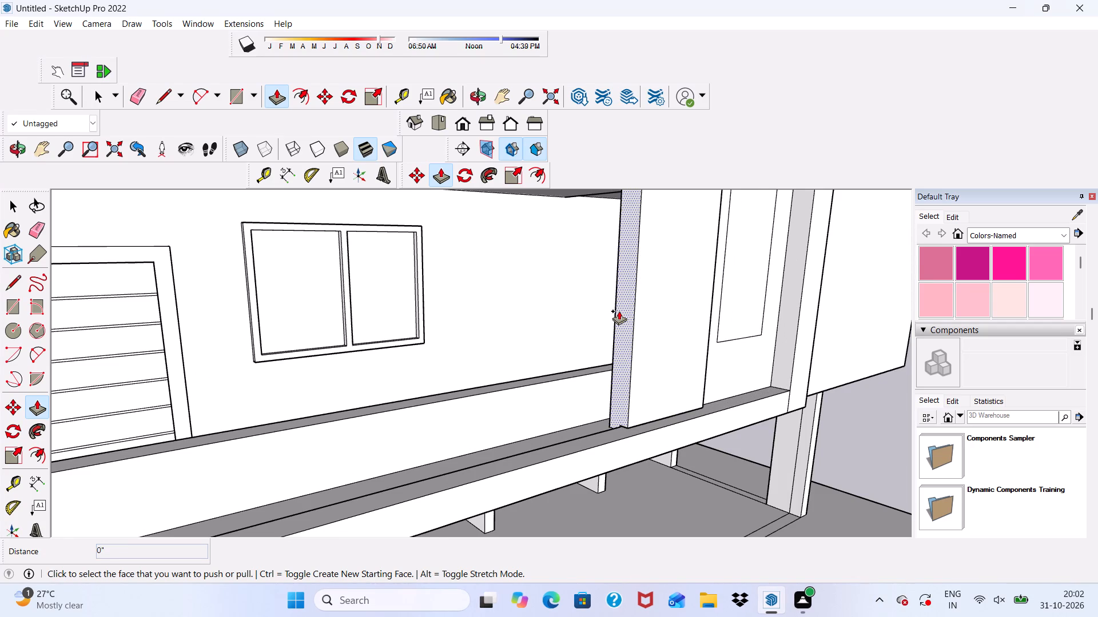
# Examine the foot of the wall panel where it meets the balcony slab and the beam in the lower frame.
pyautogui.scroll(-1, 617, 302)
pyautogui.scroll(17, 619, 413)
pyautogui.scroll(-2, 620, 430)
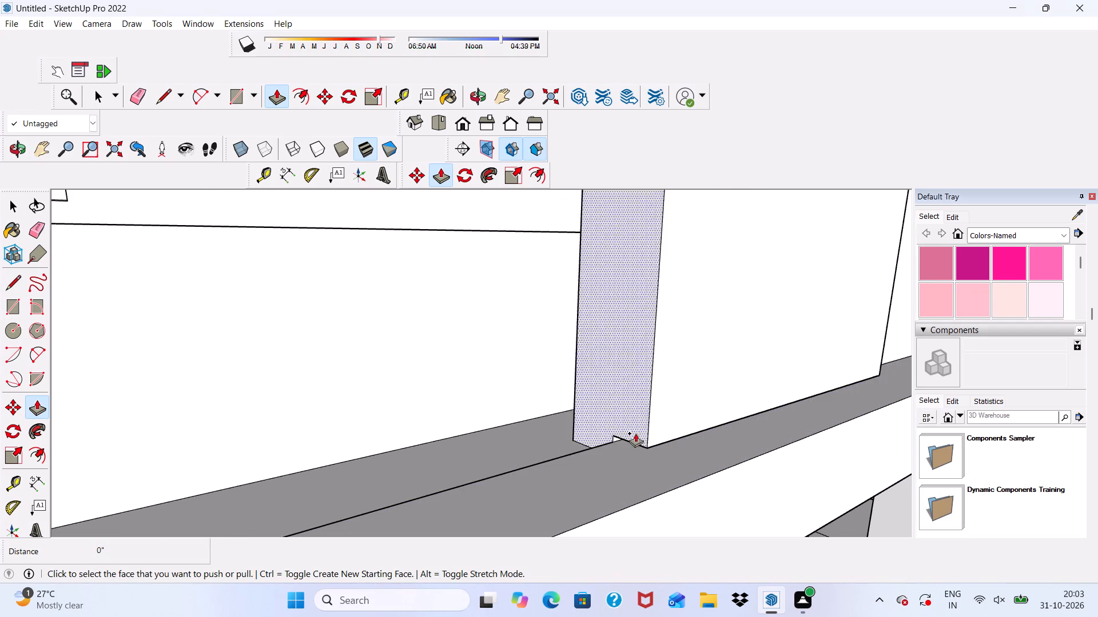
pyautogui.scroll(-9, 566, 383)
pyautogui.moveTo(620, 406); pyautogui.dragTo(558, 381, button='middle')
pyautogui.scroll(-3, 555, 380)
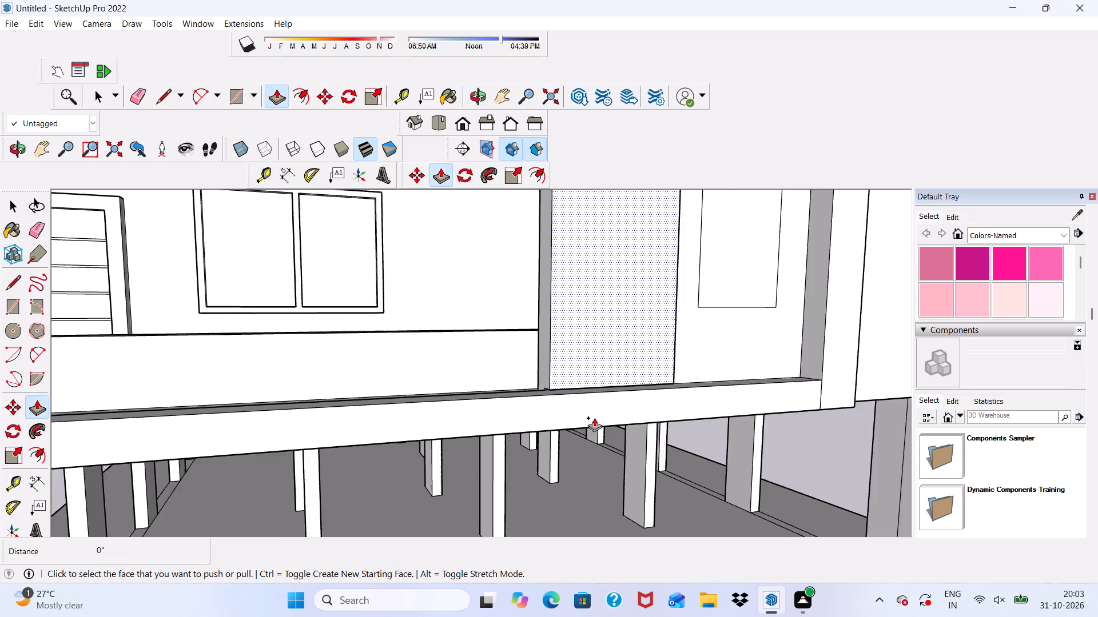
pyautogui.scroll(-12, 594, 418)
pyautogui.moveTo(611, 408); pyautogui.dragTo(543, 386, button='middle')
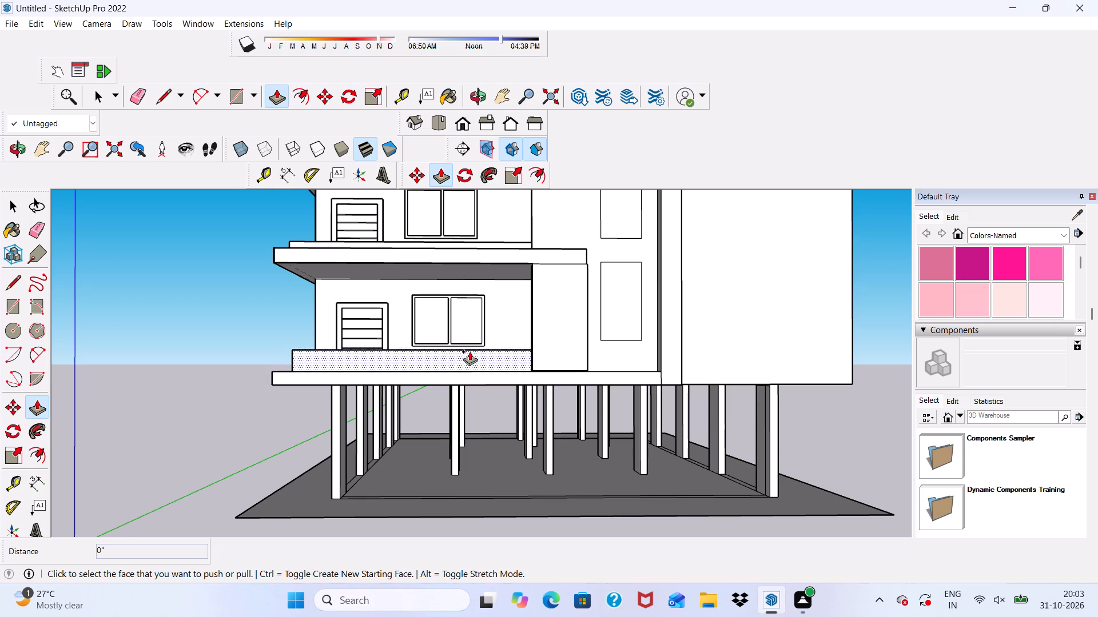
pyautogui.scroll(-2, 369, 348)
pyautogui.moveTo(385, 339); pyautogui.dragTo(563, 386, button='middle')
pyautogui.scroll(10, 563, 386)
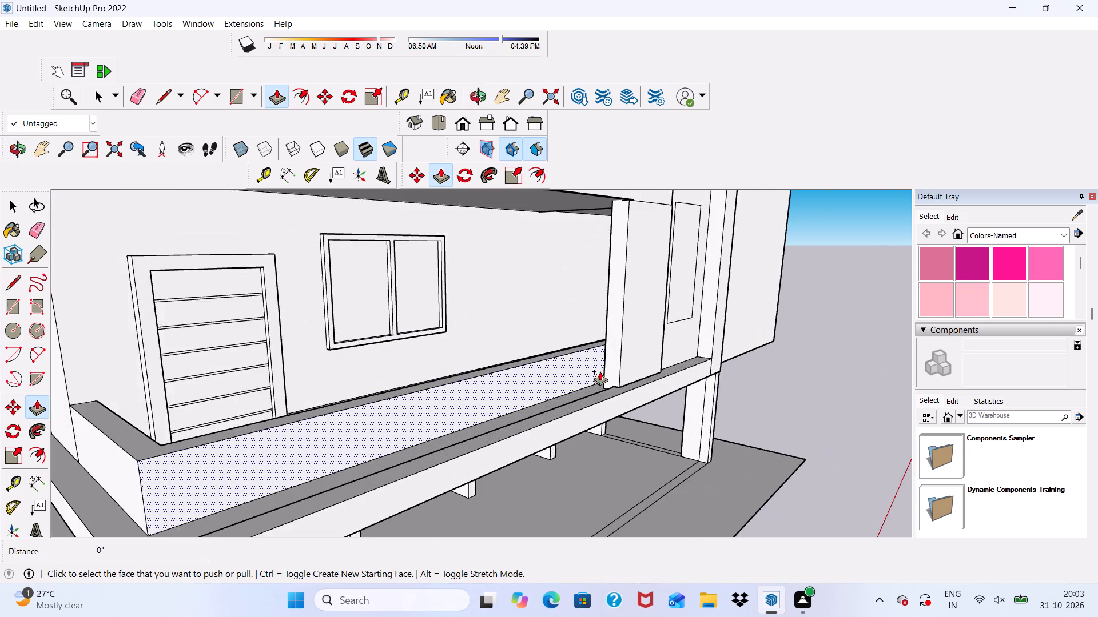
pyautogui.scroll(7, 600, 371)
pyautogui.moveTo(602, 374); pyautogui.dragTo(671, 375, button='middle')
pyautogui.scroll(4, 671, 375)
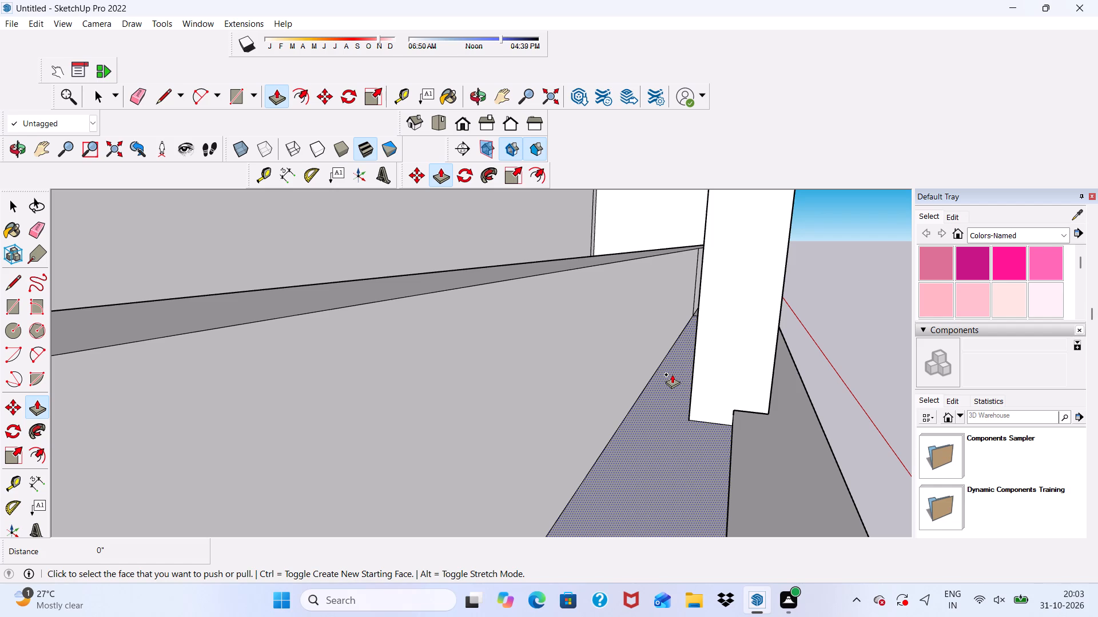
pyautogui.moveTo(672, 374); pyautogui.dragTo(579, 385, button='middle')
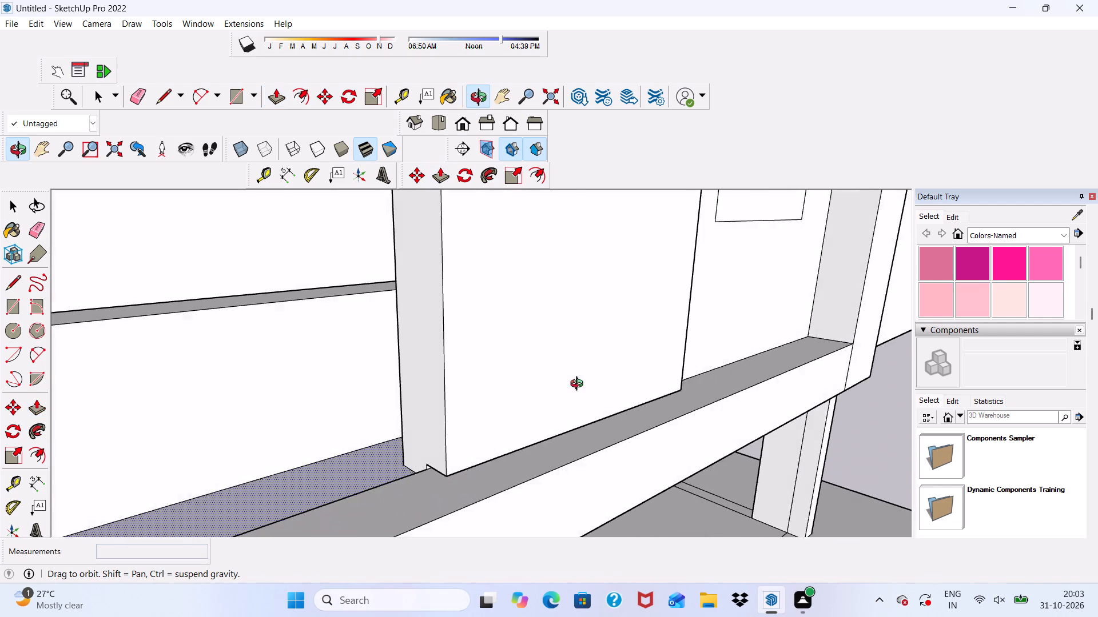
pyautogui.moveTo(579, 385); pyautogui.dragTo(562, 399, button='middle')
# Examine how the wall panel meets the beam in the upper facade frame for comparison with the lower one.
pyautogui.scroll(-20, 522, 362)
pyautogui.scroll(-15, 522, 362)
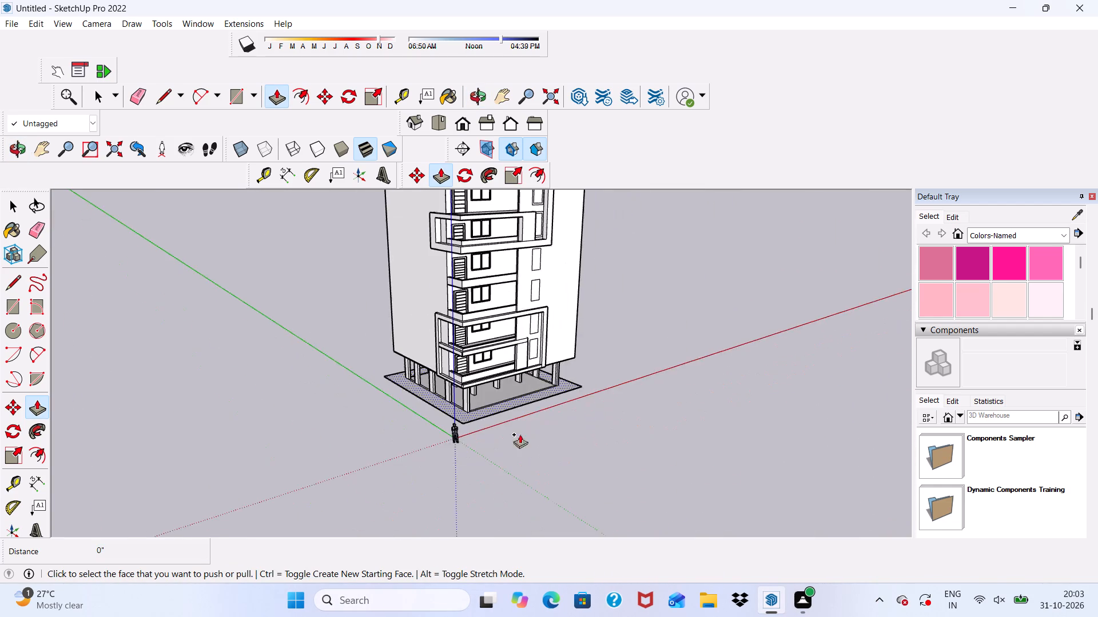
pyautogui.scroll(1, 560, 253)
pyautogui.scroll(18, 527, 219)
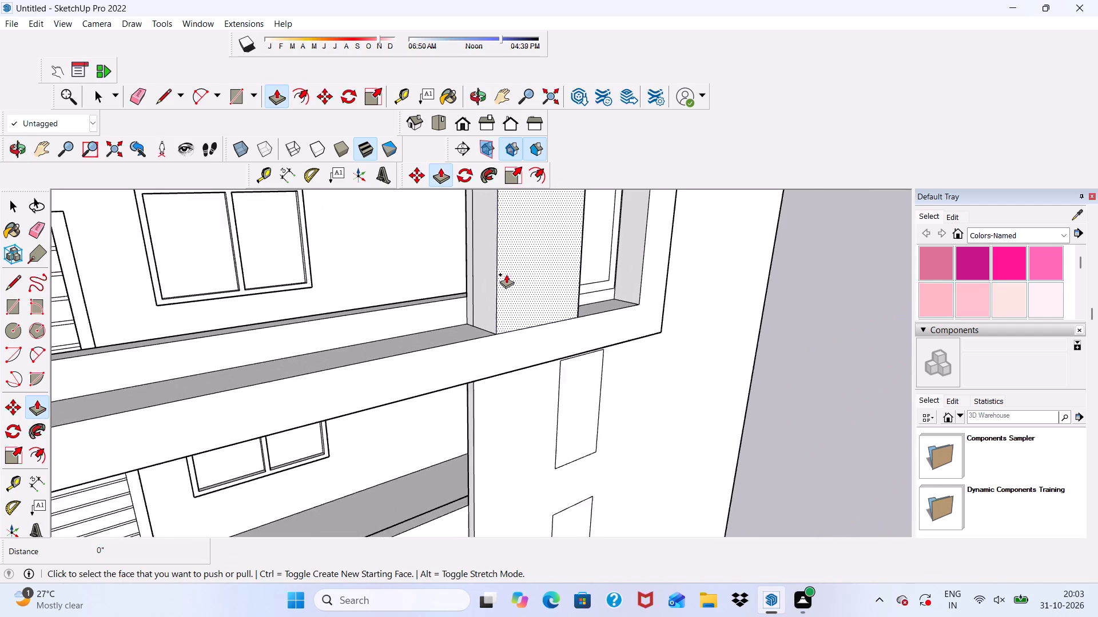
pyautogui.scroll(2, 506, 274)
pyautogui.scroll(1, 498, 320)
pyautogui.scroll(-10, 476, 266)
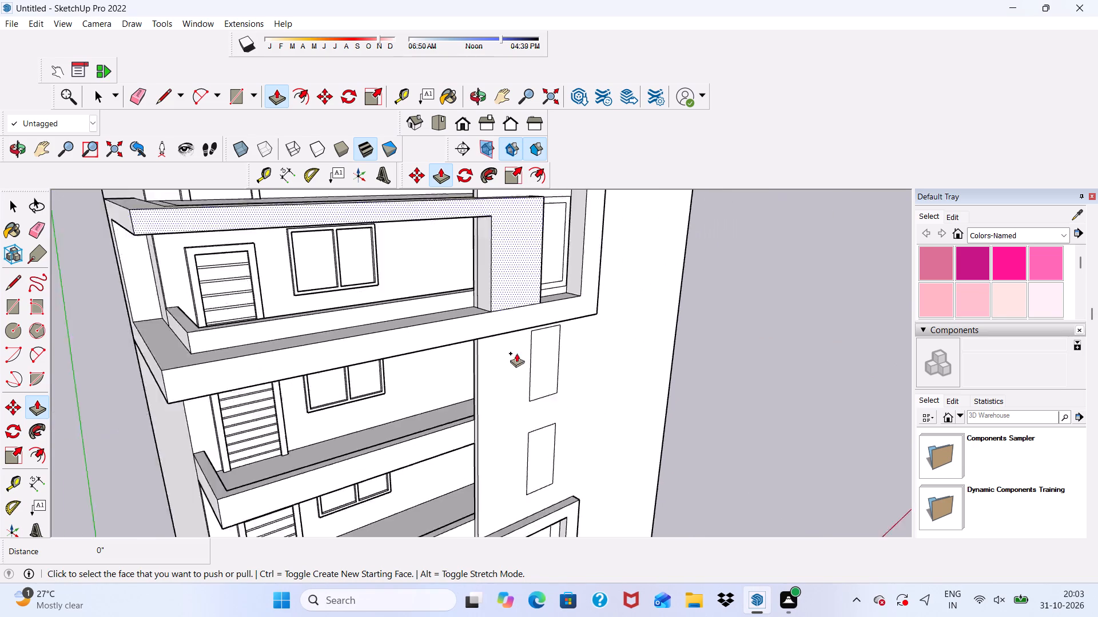
pyautogui.scroll(-8, 516, 353)
pyautogui.scroll(1, 591, 418)
pyautogui.moveTo(591, 418); pyautogui.dragTo(257, 328, button='middle')
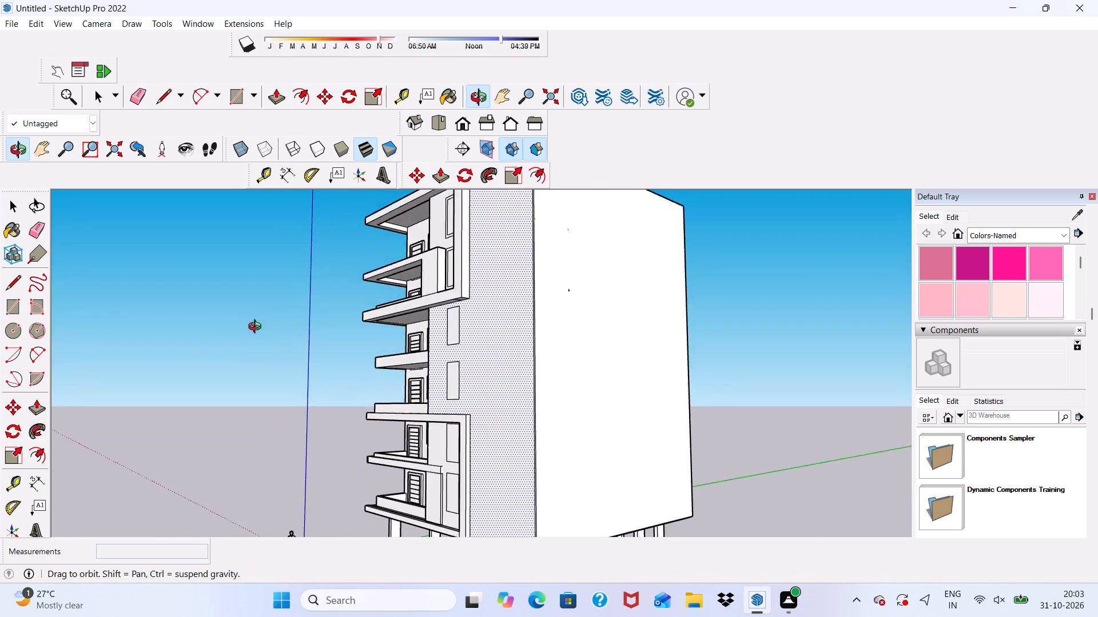
pyautogui.moveTo(257, 328); pyautogui.dragTo(492, 305, button='middle')
pyautogui.scroll(-5, 503, 287)
# Push/Pull the front face of the lower frame's wall panel outward 6 9/16" toward the front of the beam.
pyautogui.moveTo(496, 401); pyautogui.dragTo(429, 416, button='middle')
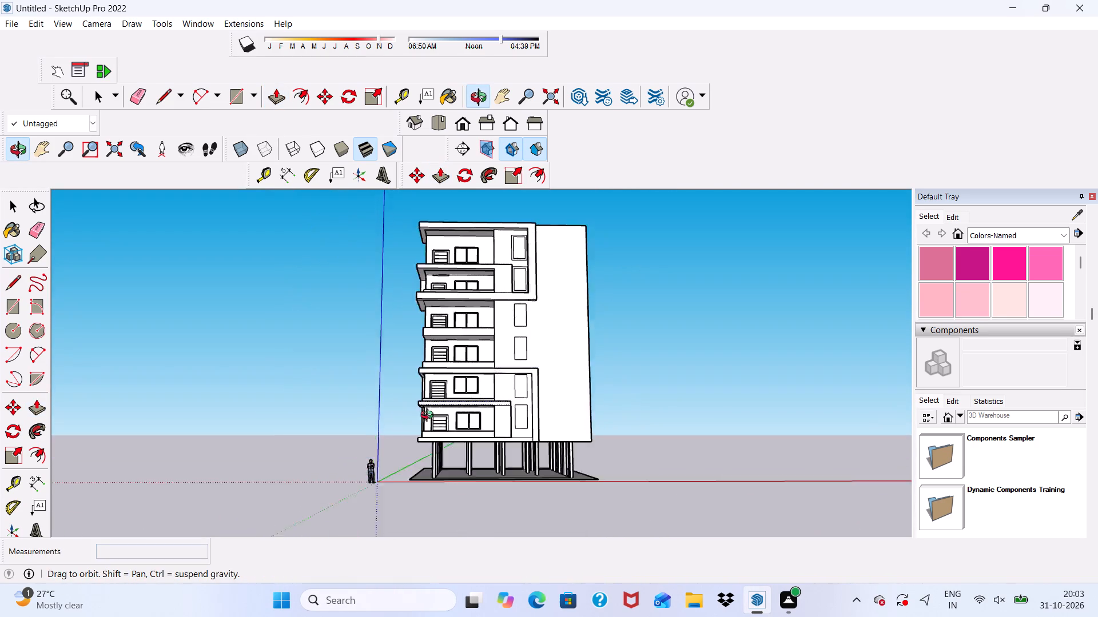
pyautogui.moveTo(429, 416); pyautogui.dragTo(412, 432, button='middle')
pyautogui.scroll(10, 496, 440)
pyautogui.click(498, 421)
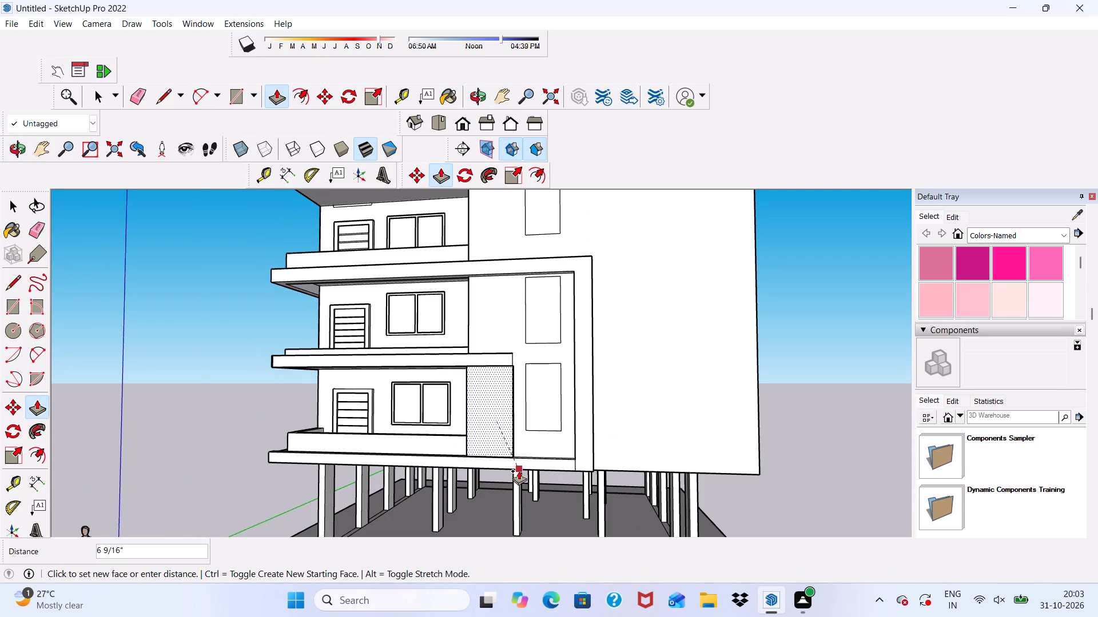
pyautogui.click(522, 464)
pyautogui.scroll(5, 481, 457)
pyautogui.scroll(-3, 475, 444)
pyautogui.moveTo(475, 444); pyautogui.dragTo(580, 470, button='middle')
pyautogui.scroll(2, 580, 470)
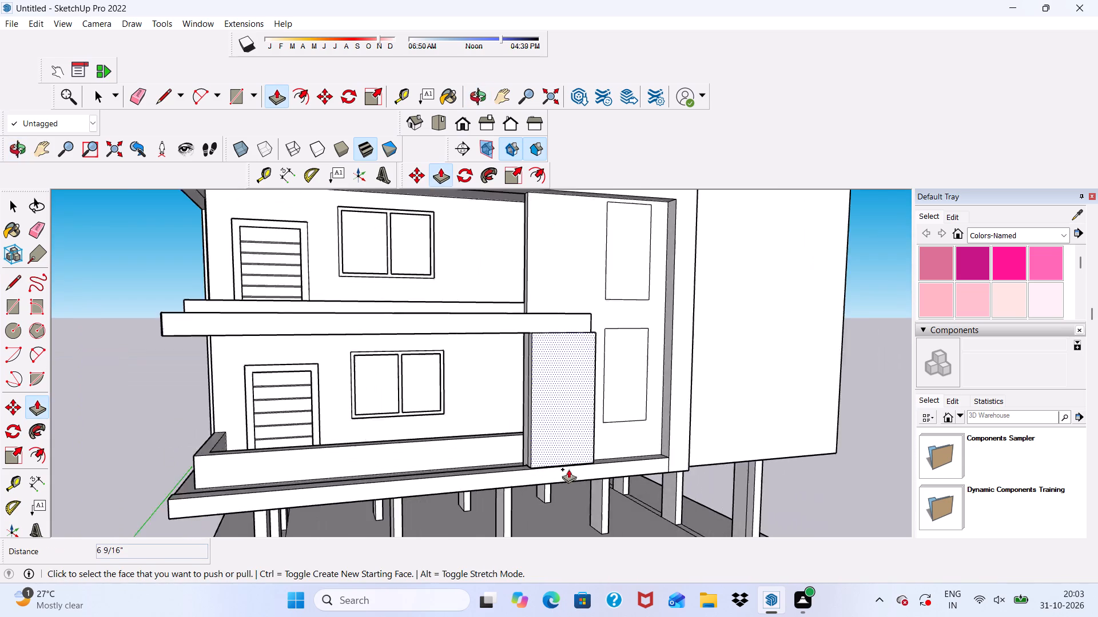
pyautogui.scroll(4, 568, 469)
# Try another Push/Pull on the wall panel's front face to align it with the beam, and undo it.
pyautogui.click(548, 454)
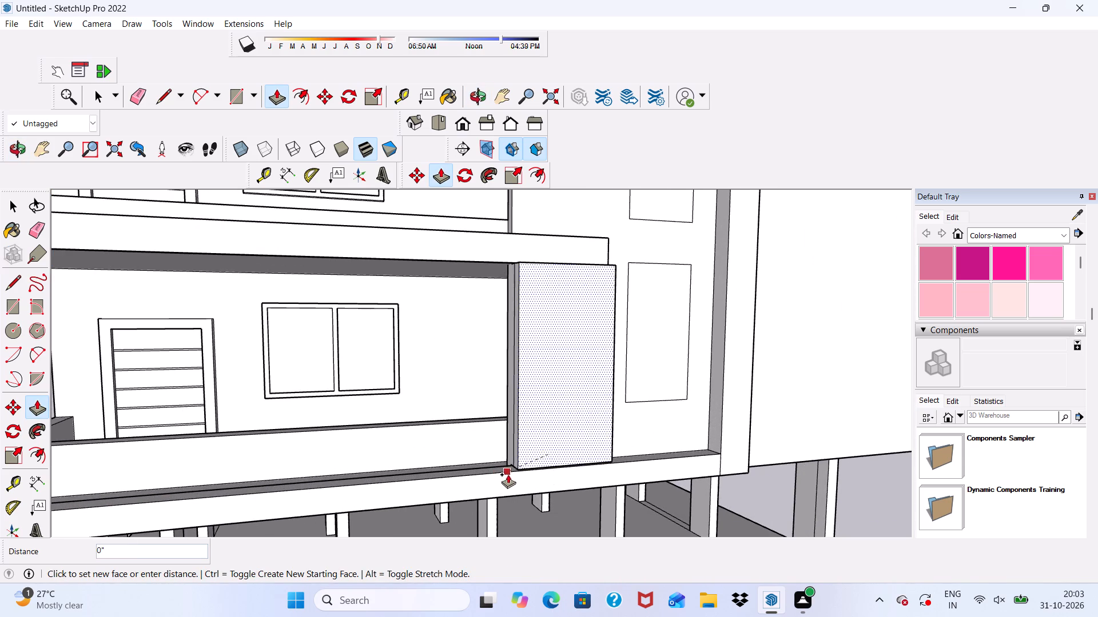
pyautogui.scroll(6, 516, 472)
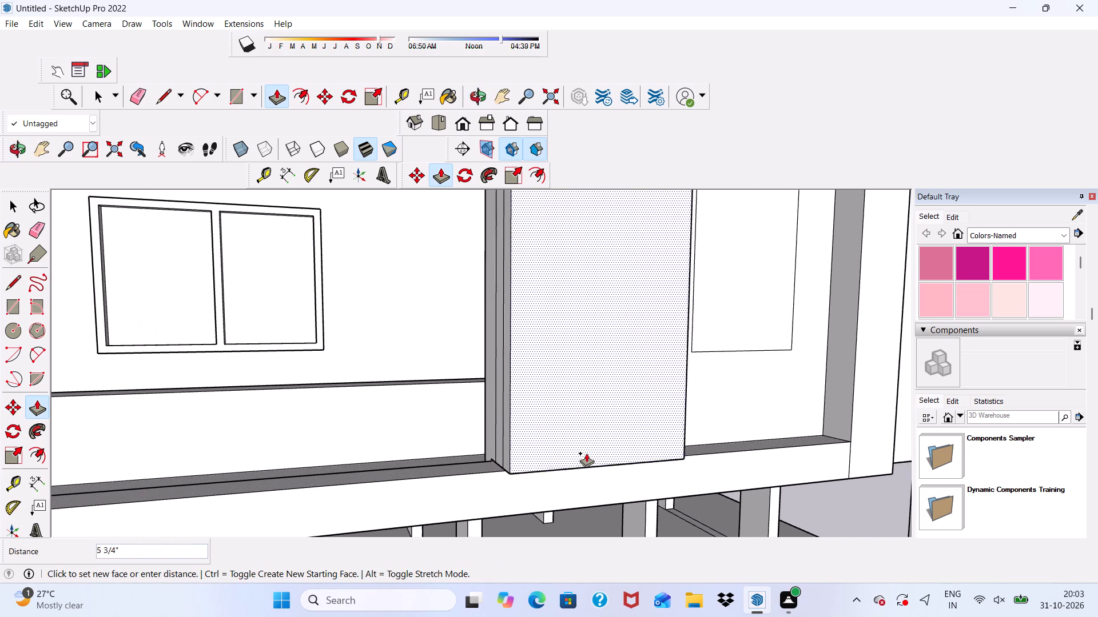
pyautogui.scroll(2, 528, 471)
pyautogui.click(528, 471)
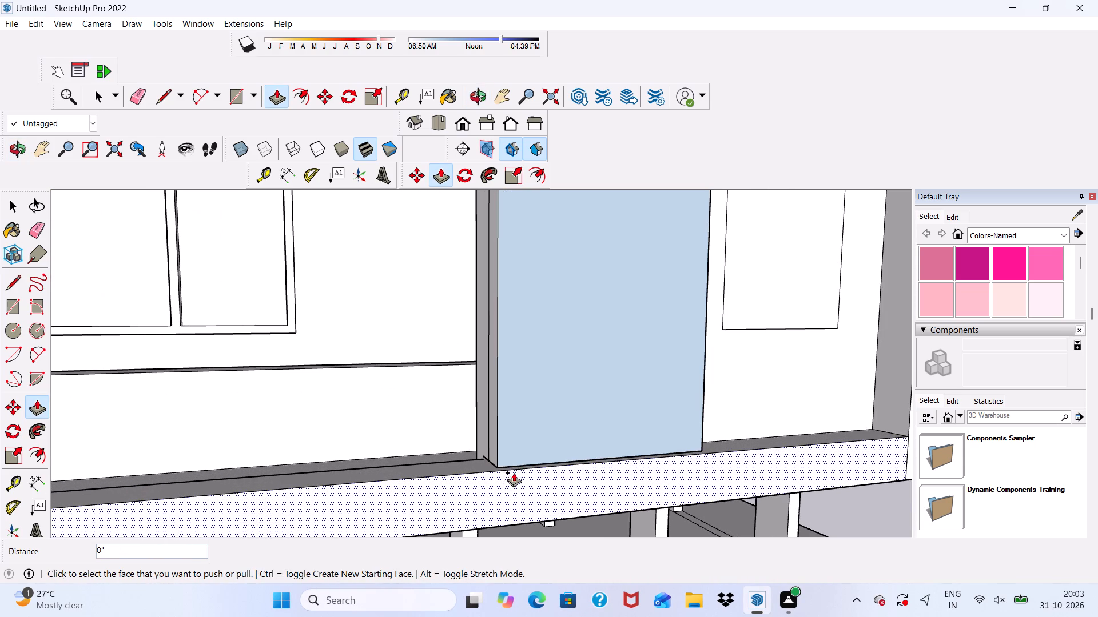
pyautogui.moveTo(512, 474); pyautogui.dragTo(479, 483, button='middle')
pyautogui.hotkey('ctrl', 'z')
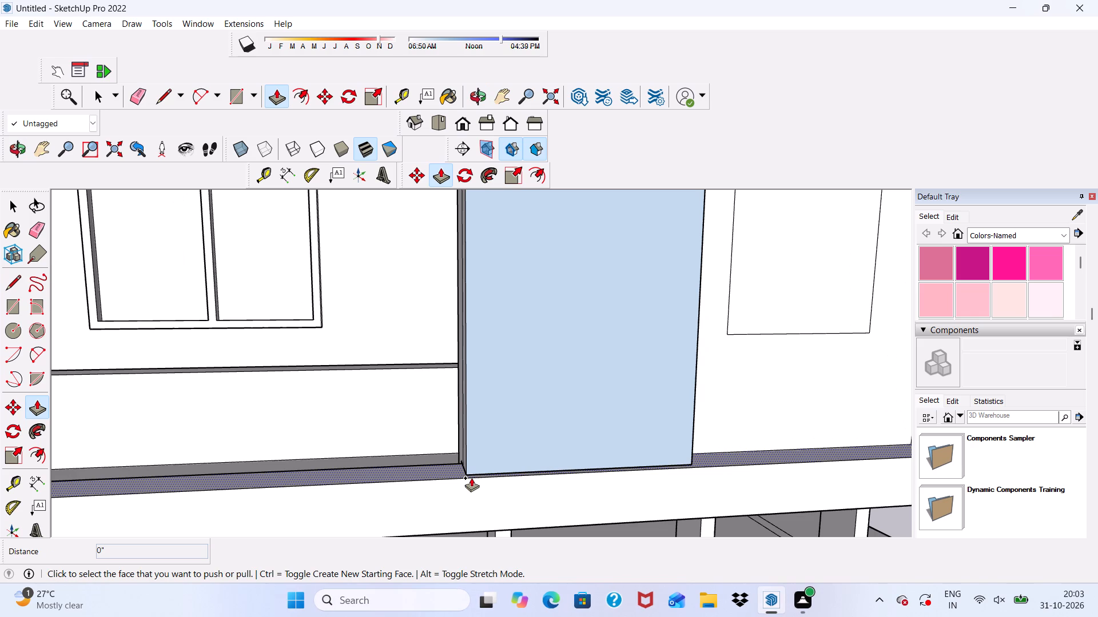
# Push/Pull the top face of the lower frame's bottom beam up 1 1/2" at the wall panel's foot.
pyautogui.click(469, 477)
pyautogui.scroll(1, 469, 477)
pyautogui.scroll(-3, 471, 425)
pyautogui.middleClick(472, 427)
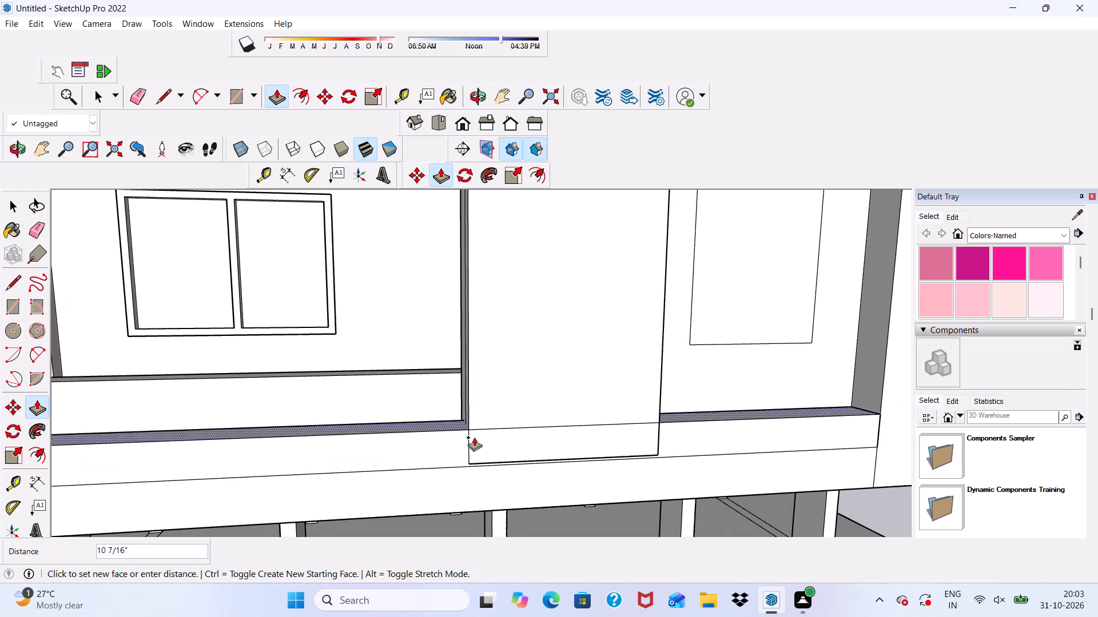
pyautogui.scroll(5, 466, 467)
pyautogui.click(477, 458)
pyautogui.scroll(-2, 451, 458)
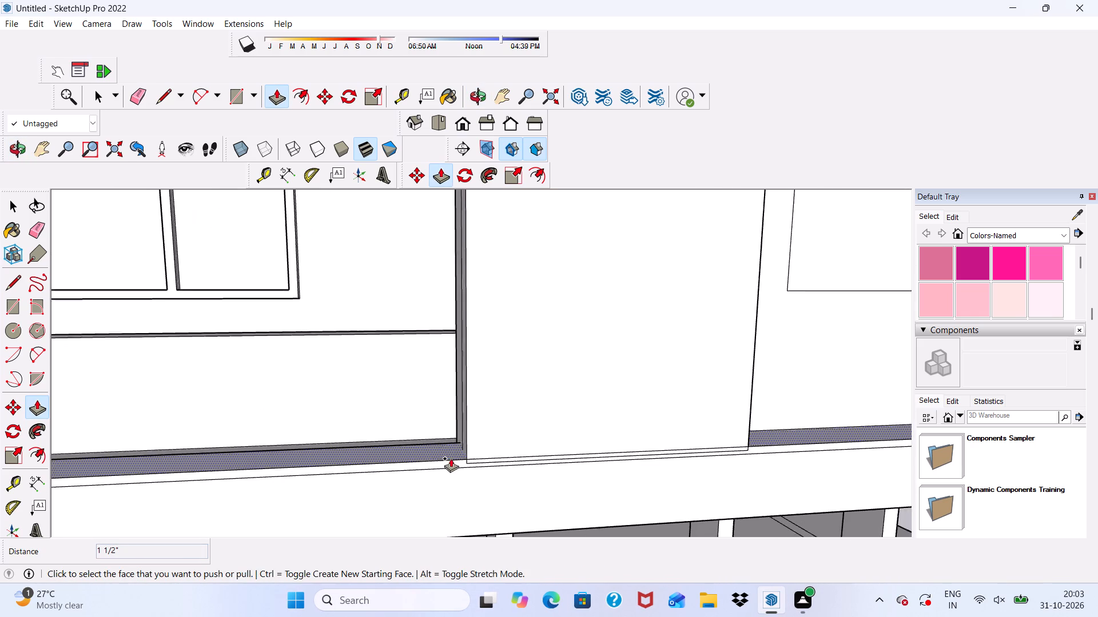
pyautogui.scroll(-2, 451, 458)
pyautogui.moveTo(448, 465); pyautogui.dragTo(457, 438, button='middle')
pyautogui.scroll(1, 448, 465)
pyautogui.scroll(-1, 415, 434)
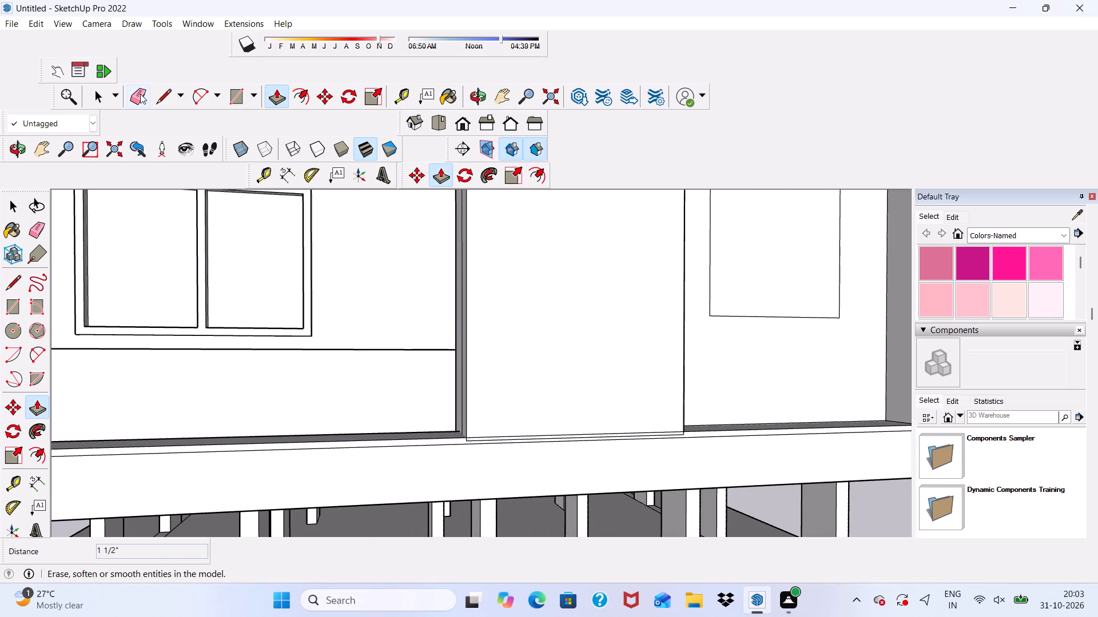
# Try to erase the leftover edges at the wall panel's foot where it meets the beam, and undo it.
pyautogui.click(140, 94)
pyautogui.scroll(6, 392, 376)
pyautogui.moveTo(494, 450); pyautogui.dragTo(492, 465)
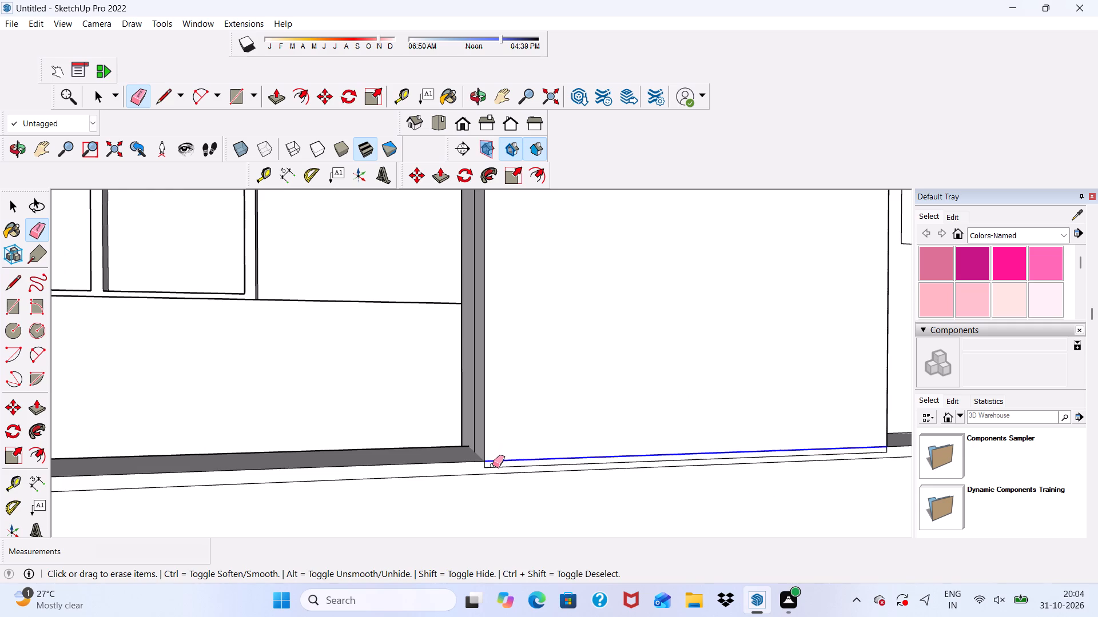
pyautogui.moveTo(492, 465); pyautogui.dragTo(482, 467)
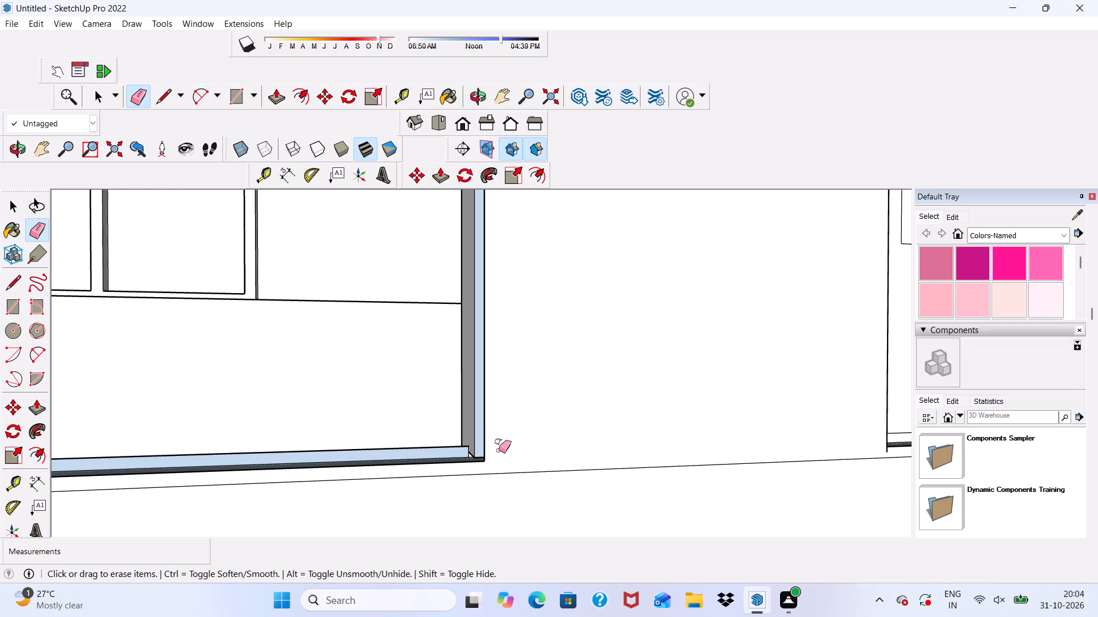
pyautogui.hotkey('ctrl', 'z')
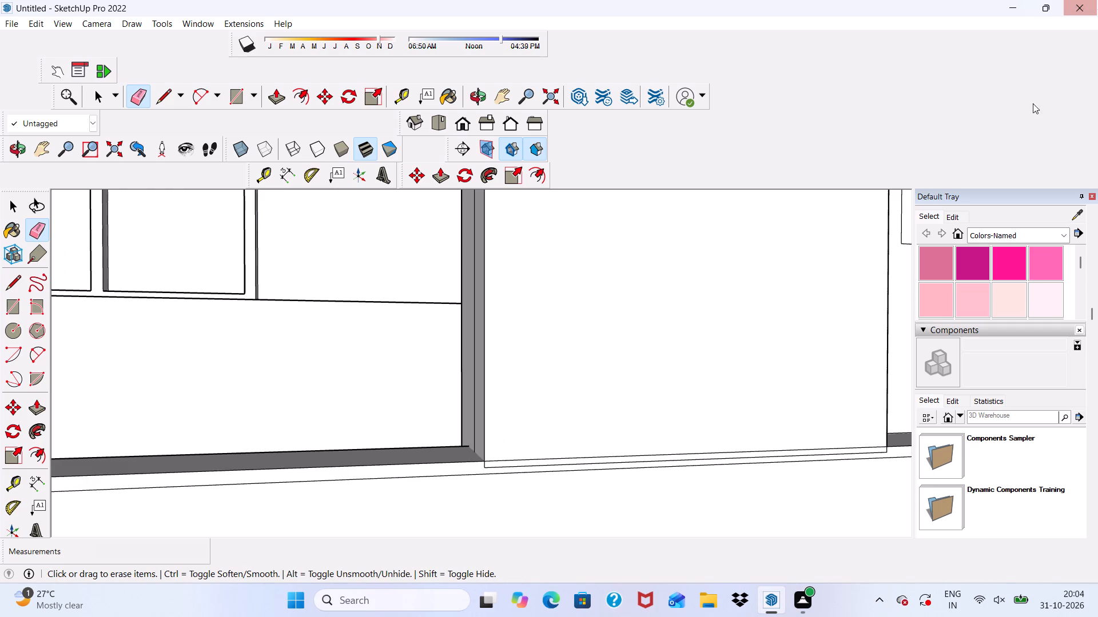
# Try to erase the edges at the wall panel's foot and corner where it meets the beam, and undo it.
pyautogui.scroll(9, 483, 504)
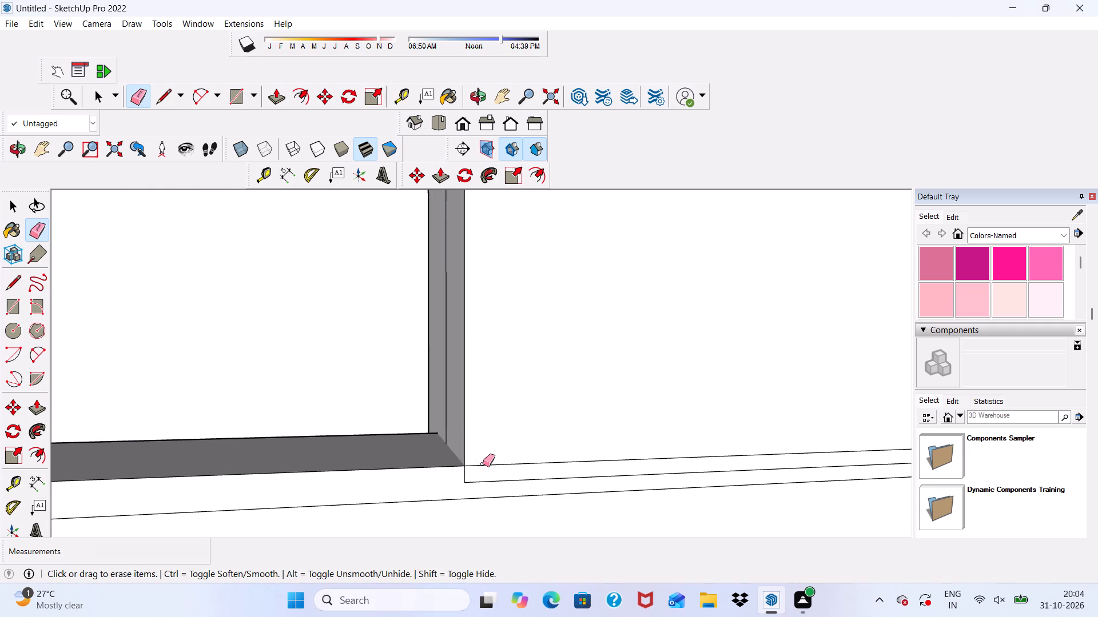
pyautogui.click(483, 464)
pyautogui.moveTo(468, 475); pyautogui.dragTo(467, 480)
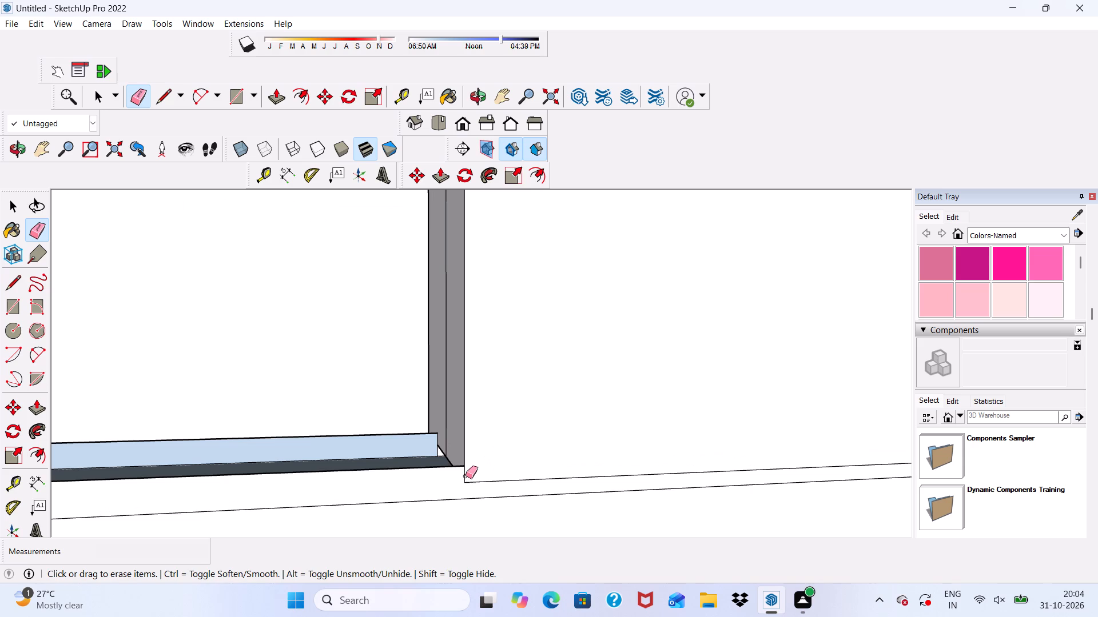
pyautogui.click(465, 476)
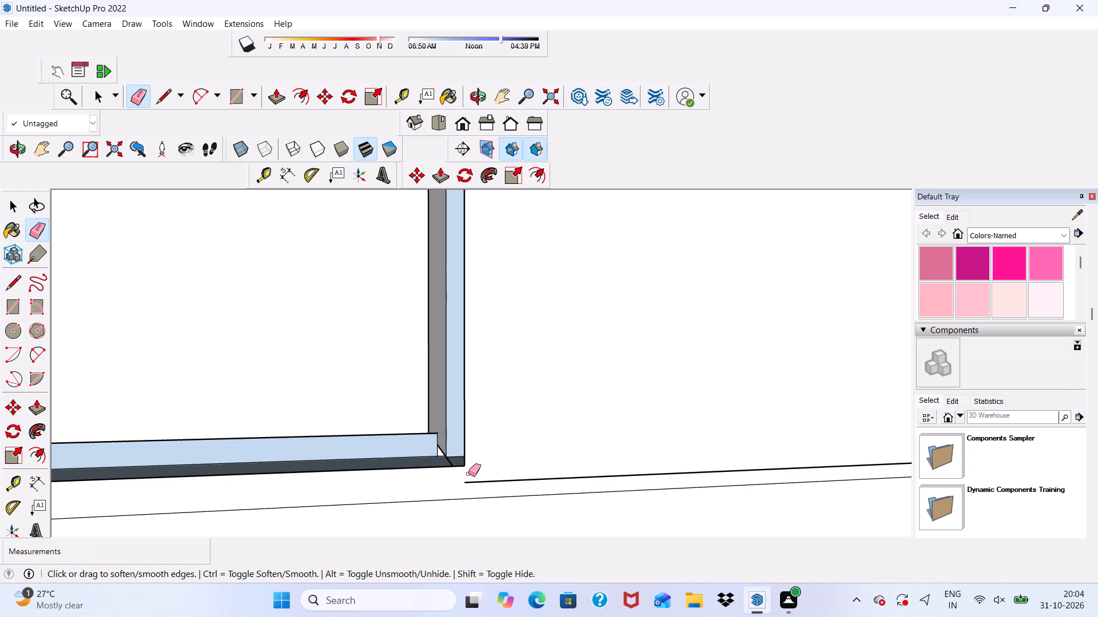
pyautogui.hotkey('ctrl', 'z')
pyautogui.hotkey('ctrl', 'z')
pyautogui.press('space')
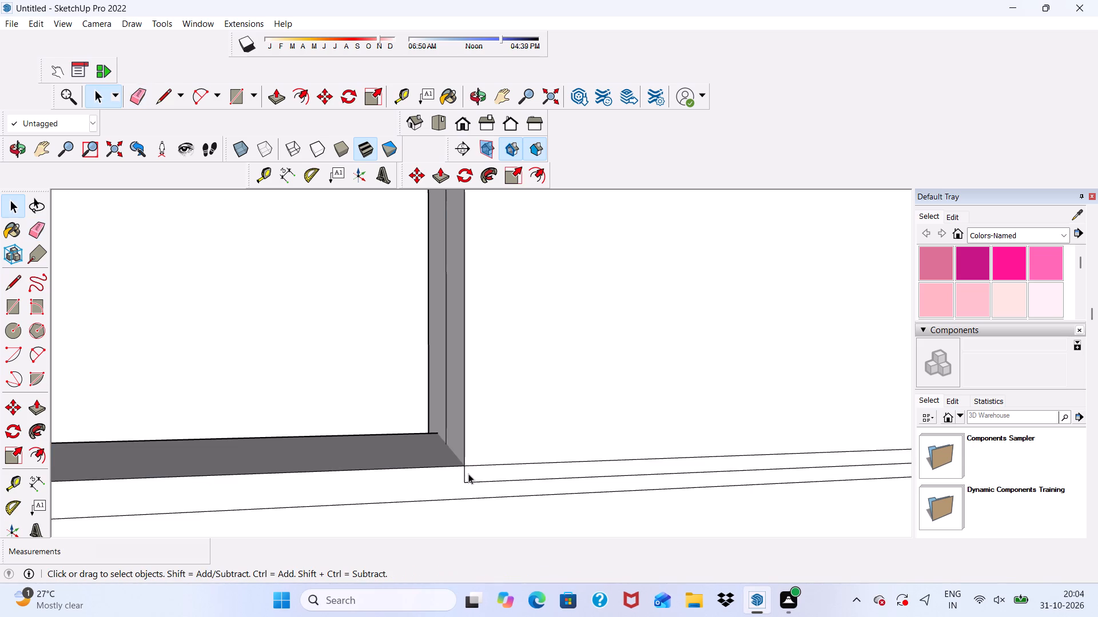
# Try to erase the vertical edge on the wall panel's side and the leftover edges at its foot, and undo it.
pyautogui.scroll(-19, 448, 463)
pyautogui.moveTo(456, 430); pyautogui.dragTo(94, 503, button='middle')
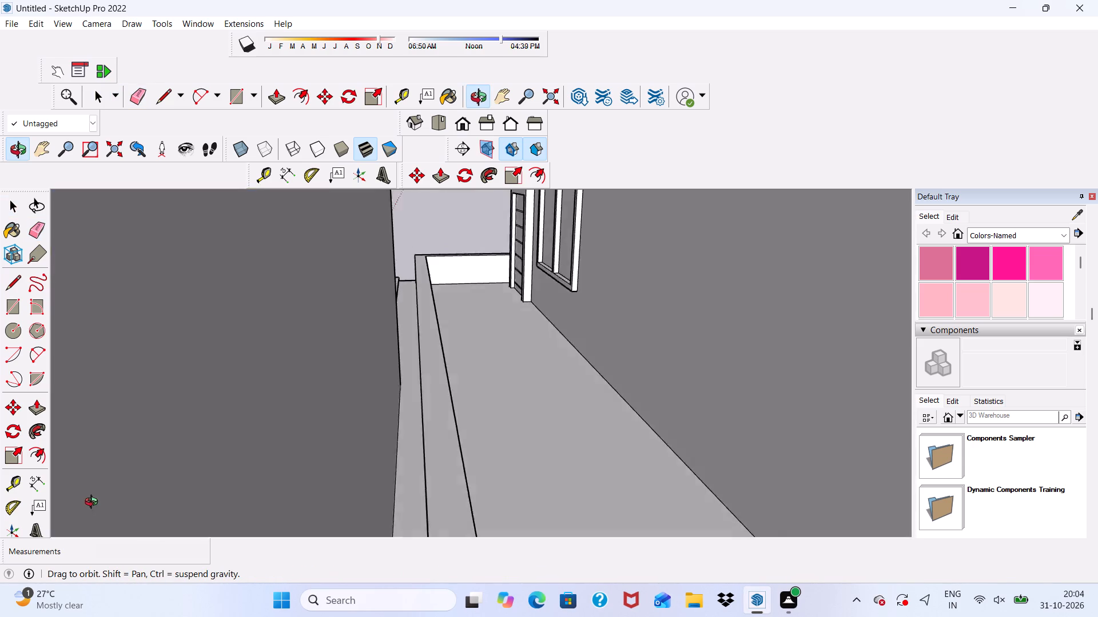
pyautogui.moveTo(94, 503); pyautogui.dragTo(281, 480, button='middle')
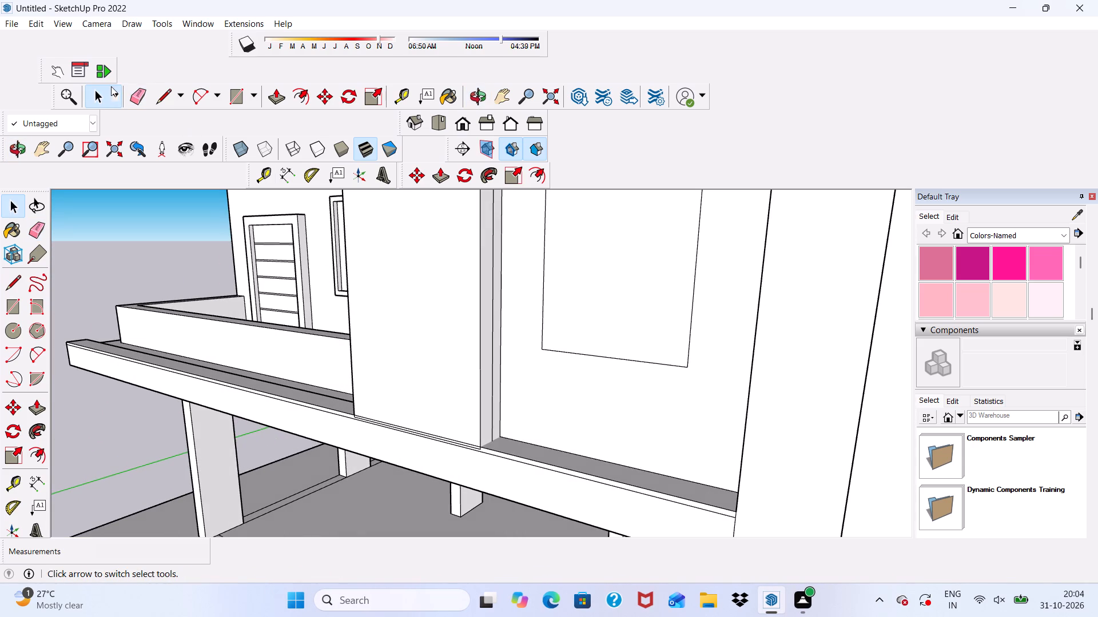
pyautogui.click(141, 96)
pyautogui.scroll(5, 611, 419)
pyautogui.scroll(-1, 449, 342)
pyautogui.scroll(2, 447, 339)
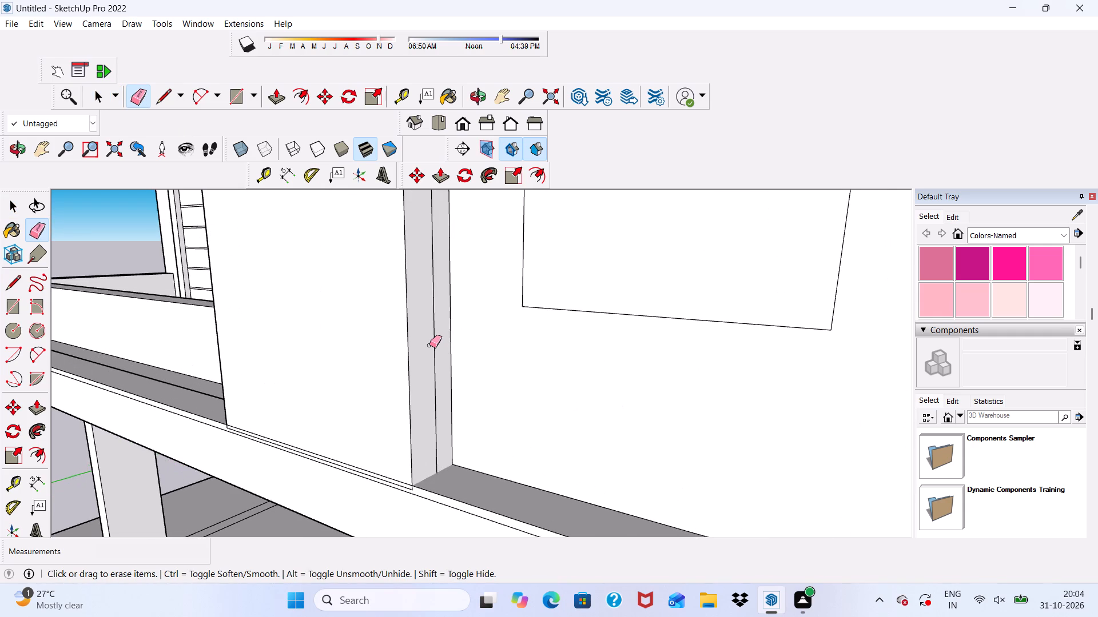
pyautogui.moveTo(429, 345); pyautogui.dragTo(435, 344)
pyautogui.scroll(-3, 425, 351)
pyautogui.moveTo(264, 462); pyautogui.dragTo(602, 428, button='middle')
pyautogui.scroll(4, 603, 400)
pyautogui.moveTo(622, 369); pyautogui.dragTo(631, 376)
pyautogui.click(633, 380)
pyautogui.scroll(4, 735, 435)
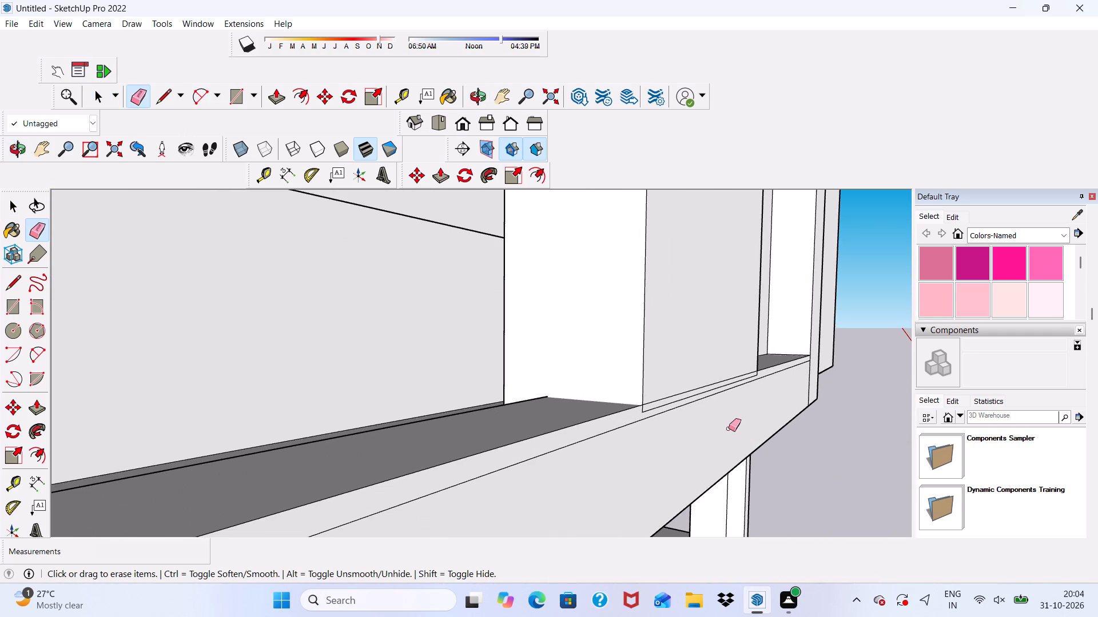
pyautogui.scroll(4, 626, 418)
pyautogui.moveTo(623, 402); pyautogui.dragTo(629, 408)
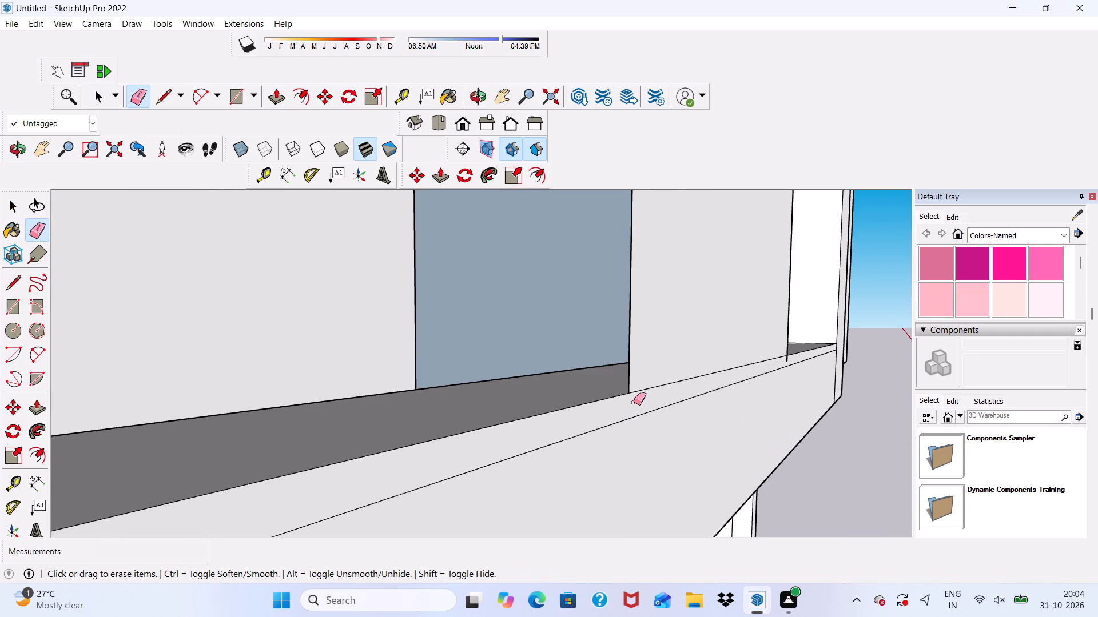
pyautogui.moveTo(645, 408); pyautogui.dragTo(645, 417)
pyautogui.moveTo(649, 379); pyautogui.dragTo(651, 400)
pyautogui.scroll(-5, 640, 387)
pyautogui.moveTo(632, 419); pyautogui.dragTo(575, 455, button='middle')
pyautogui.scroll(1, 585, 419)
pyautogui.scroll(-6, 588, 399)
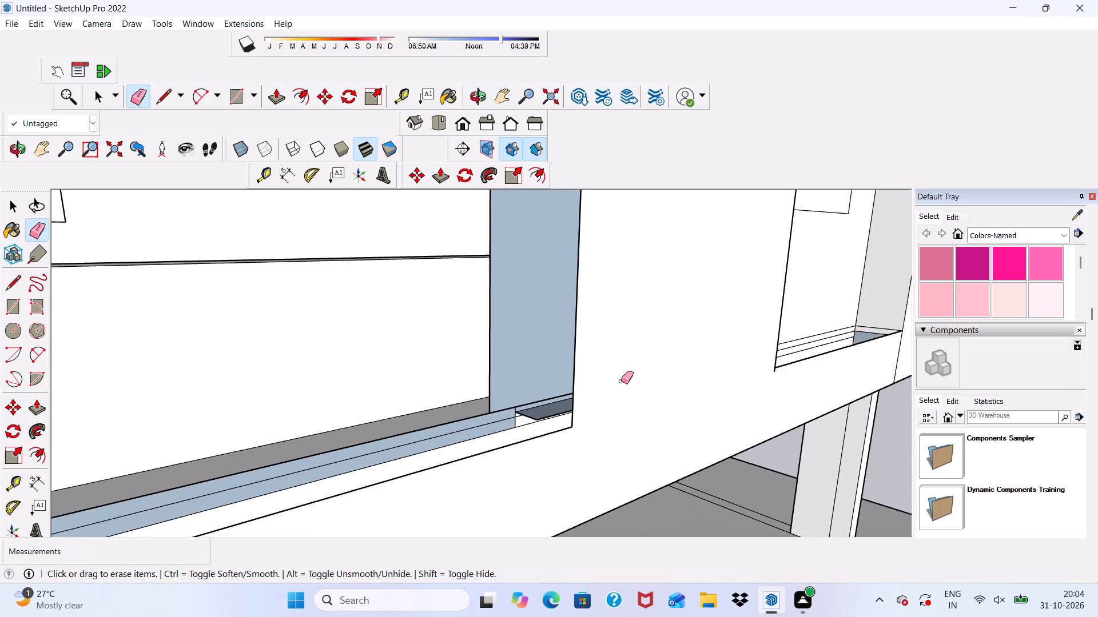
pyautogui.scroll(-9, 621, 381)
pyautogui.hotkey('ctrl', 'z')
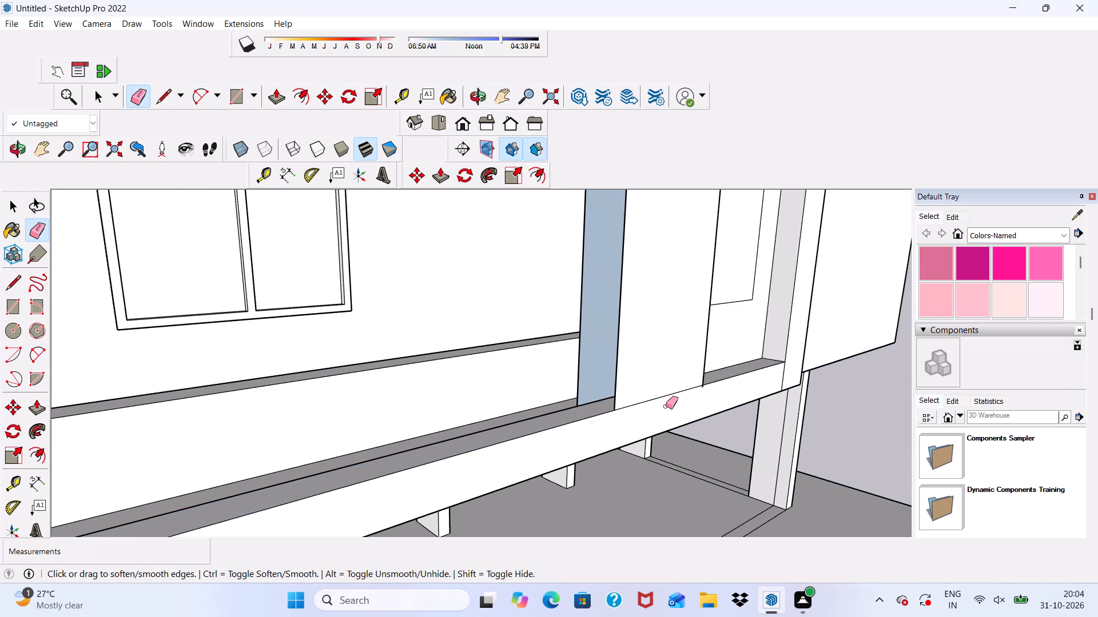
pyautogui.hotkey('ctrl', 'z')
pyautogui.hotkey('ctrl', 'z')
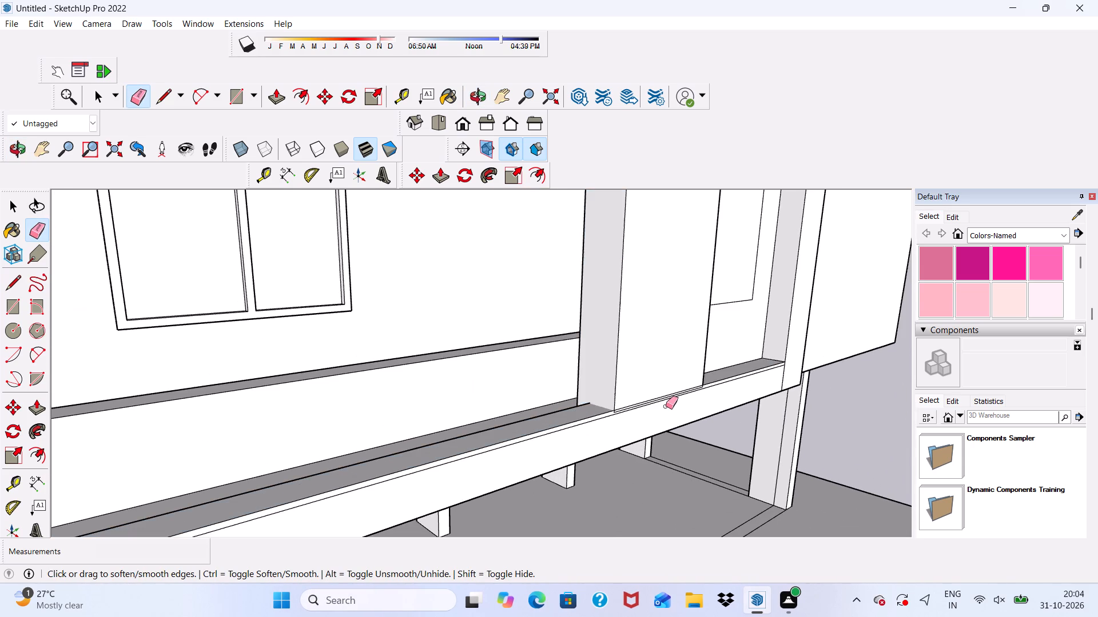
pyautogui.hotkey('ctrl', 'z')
# Undo the earlier Push/Pulls on the lower frame's bottom beam and the wall panel's front face.
pyautogui.hotkey('ctrl', 'z')
pyautogui.hotkey('ctrl', 'z')
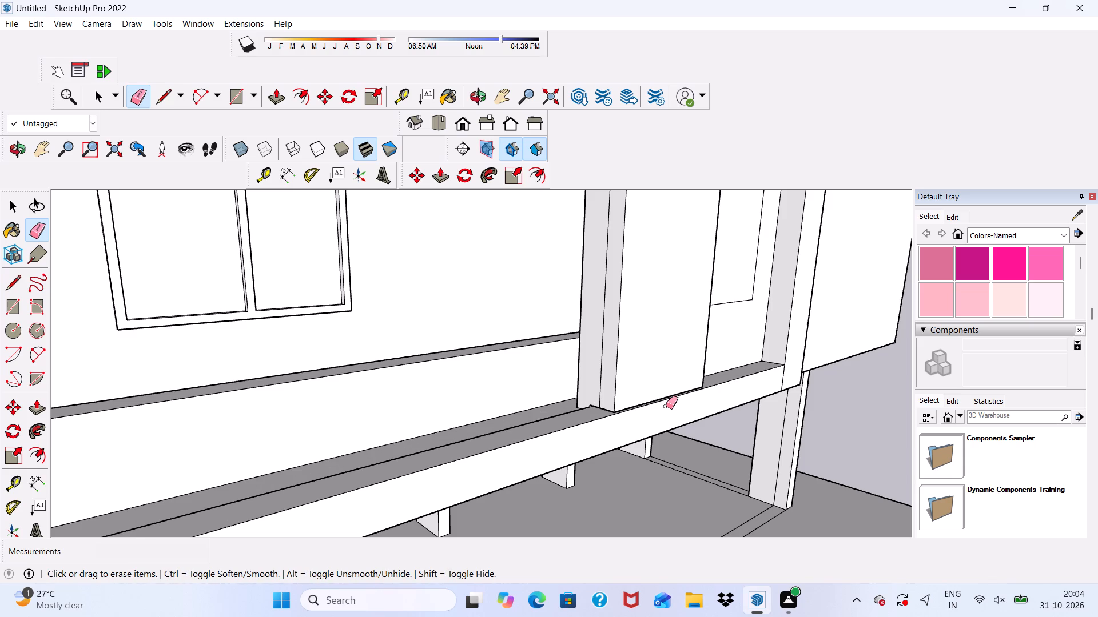
pyautogui.hotkey('ctrl', 'z')
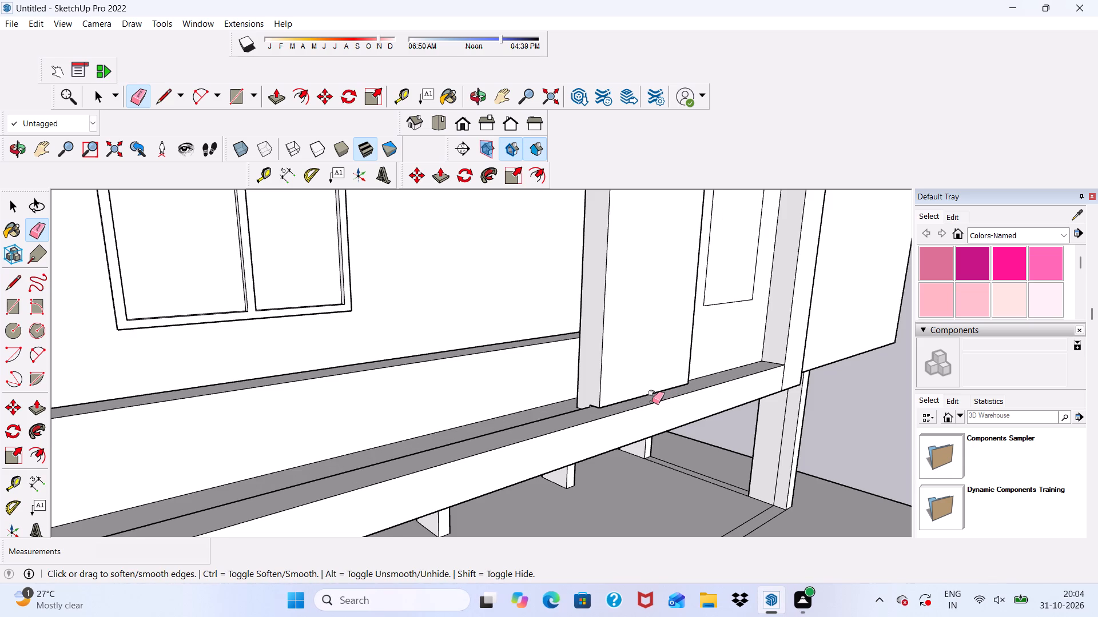
pyautogui.hotkey('ctrl', 'z')
# Push/Pull the underside of the lower frame's wall panel down about 2 3/8" to the level of the beam's top edge.
pyautogui.scroll(-1, 652, 402)
pyautogui.scroll(3, 655, 409)
pyautogui.moveTo(646, 425); pyautogui.dragTo(639, 413, button='middle')
pyautogui.press('space')
pyautogui.scroll(5, 636, 396)
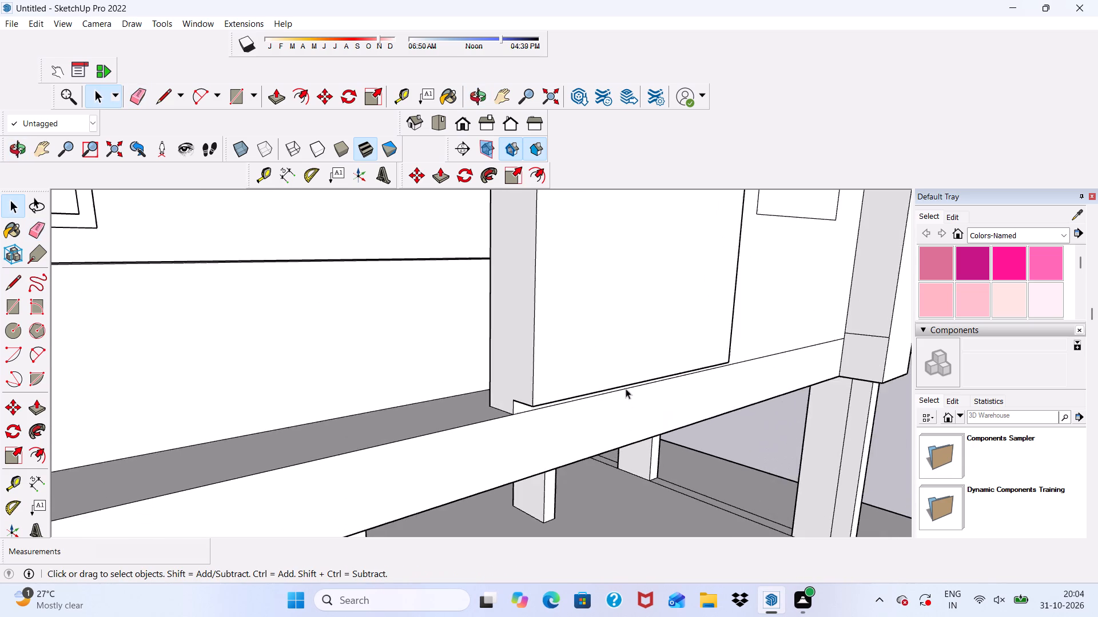
pyautogui.scroll(5, 626, 388)
pyautogui.moveTo(608, 377); pyautogui.dragTo(566, 296, button='middle')
pyautogui.scroll(4, 332, 396)
pyautogui.click(481, 347)
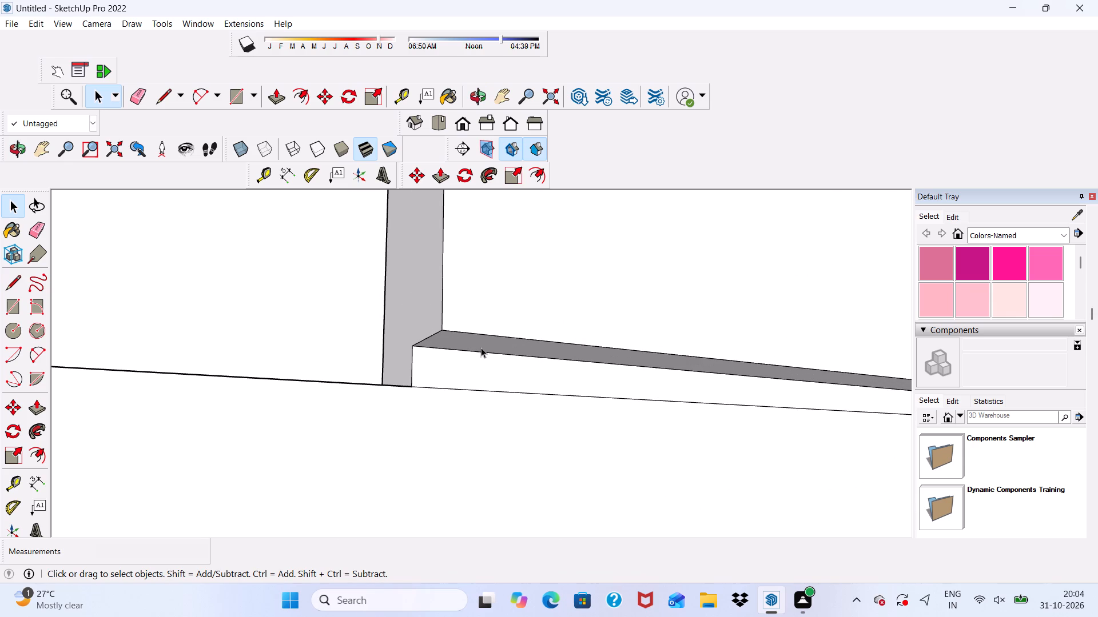
pyautogui.click(277, 104)
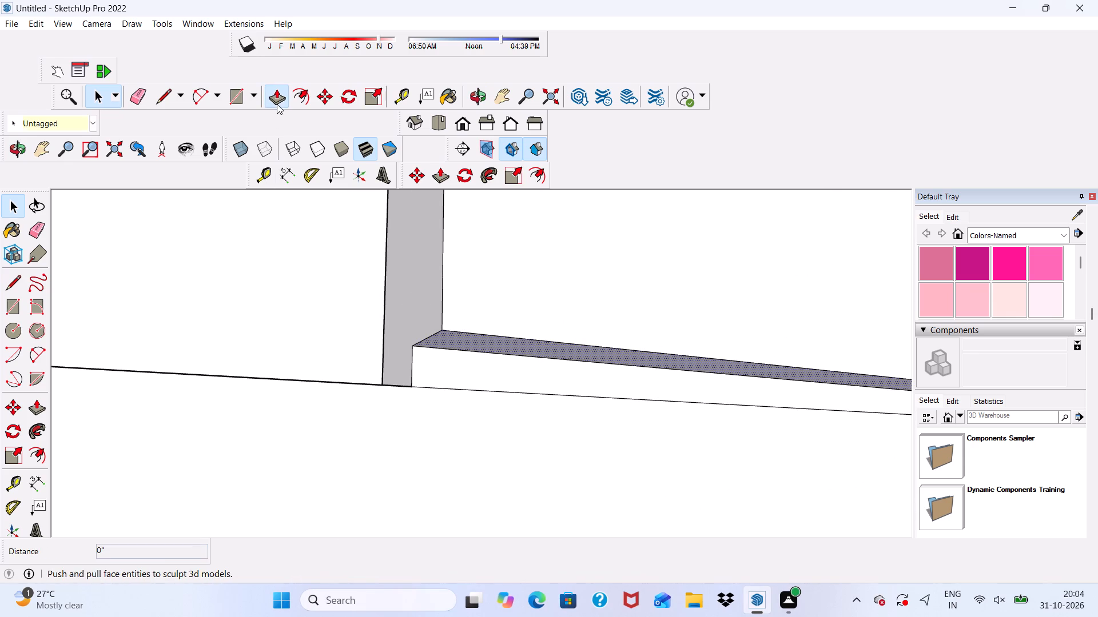
pyautogui.click(452, 324)
pyautogui.moveTo(403, 373); pyautogui.dragTo(403, 381)
pyautogui.scroll(-13, 356, 372)
pyautogui.moveTo(434, 400); pyautogui.dragTo(295, 502, button='middle')
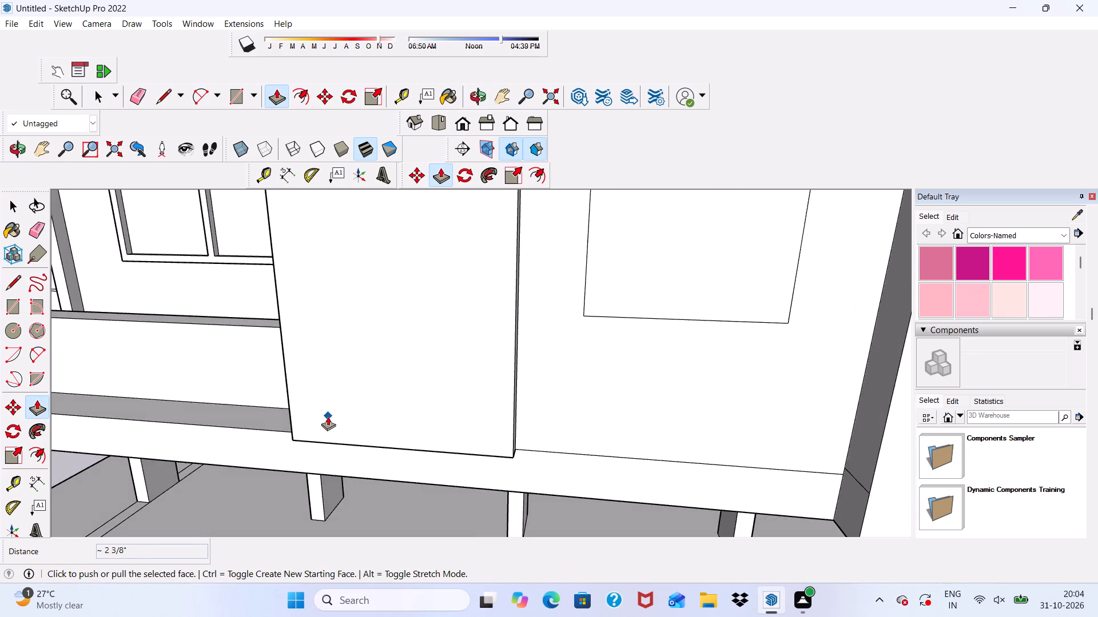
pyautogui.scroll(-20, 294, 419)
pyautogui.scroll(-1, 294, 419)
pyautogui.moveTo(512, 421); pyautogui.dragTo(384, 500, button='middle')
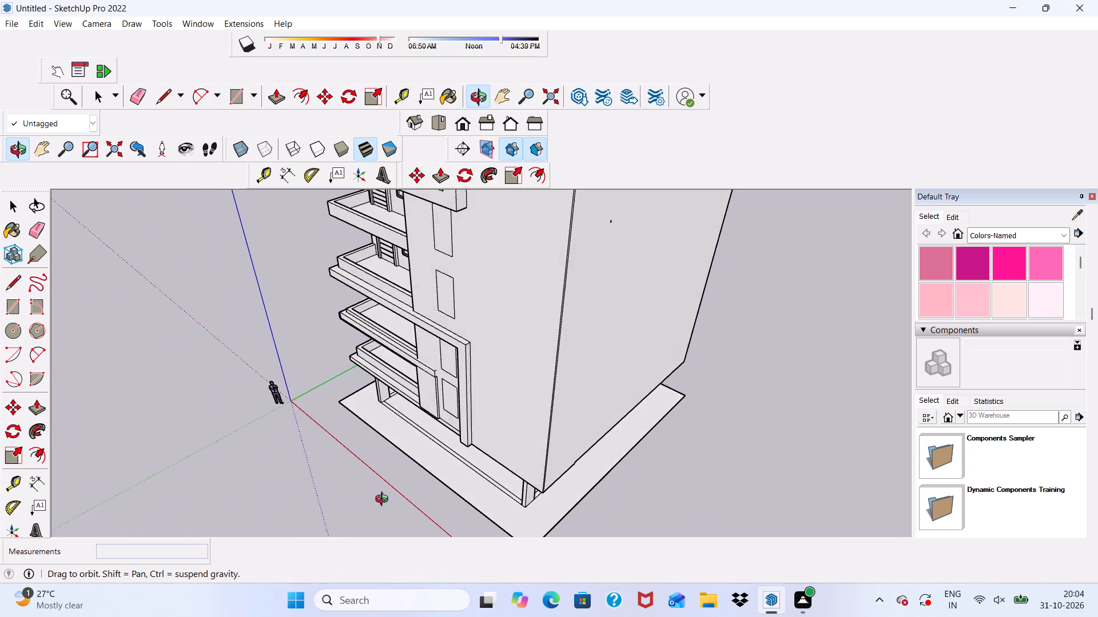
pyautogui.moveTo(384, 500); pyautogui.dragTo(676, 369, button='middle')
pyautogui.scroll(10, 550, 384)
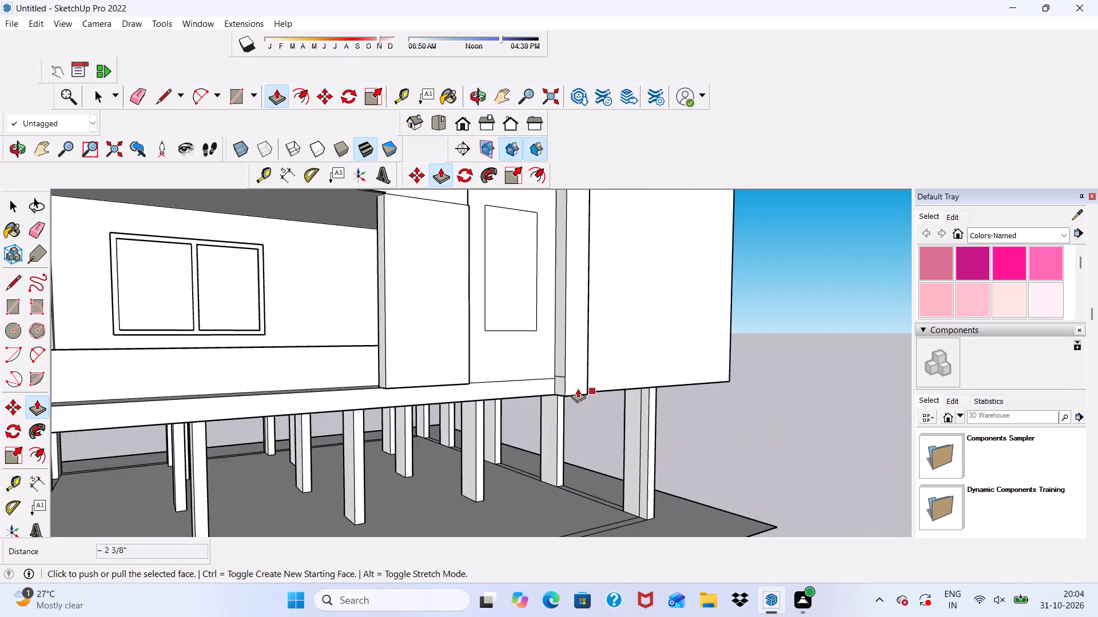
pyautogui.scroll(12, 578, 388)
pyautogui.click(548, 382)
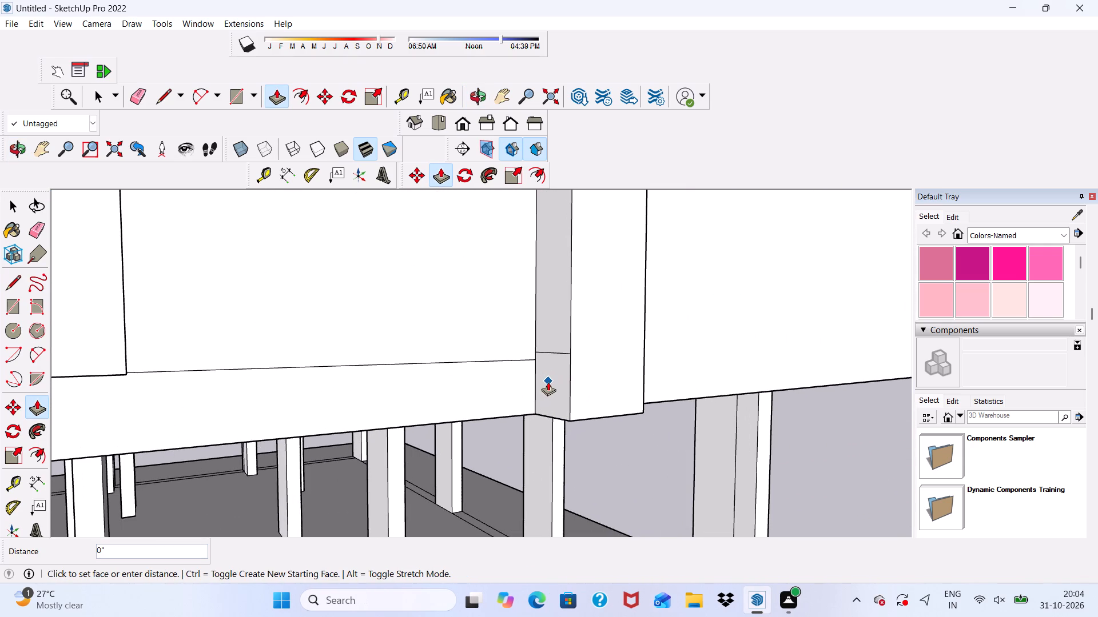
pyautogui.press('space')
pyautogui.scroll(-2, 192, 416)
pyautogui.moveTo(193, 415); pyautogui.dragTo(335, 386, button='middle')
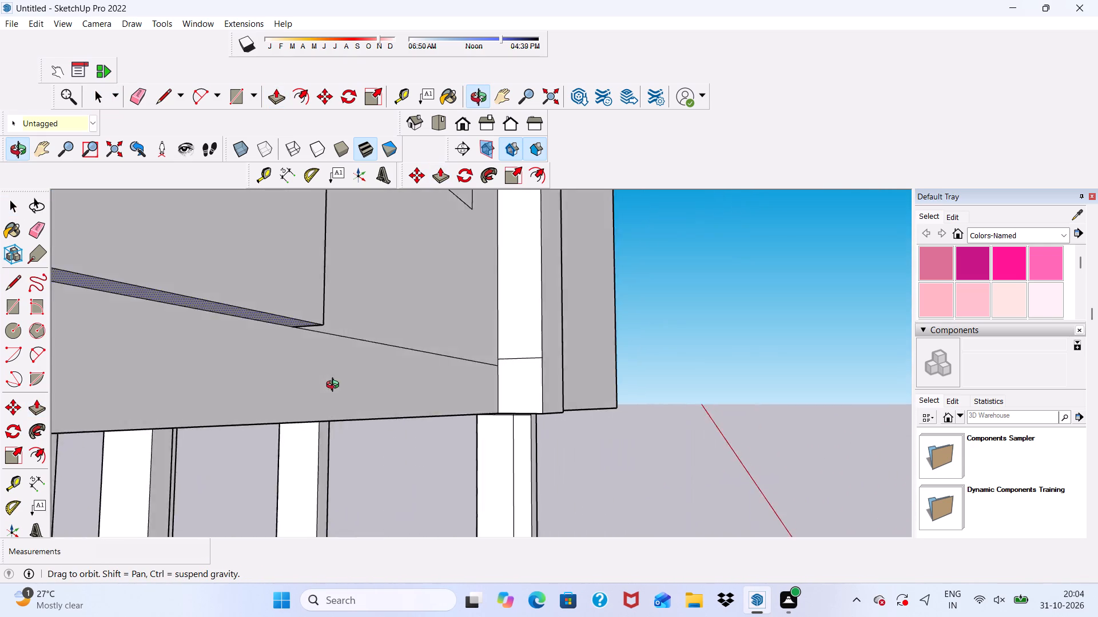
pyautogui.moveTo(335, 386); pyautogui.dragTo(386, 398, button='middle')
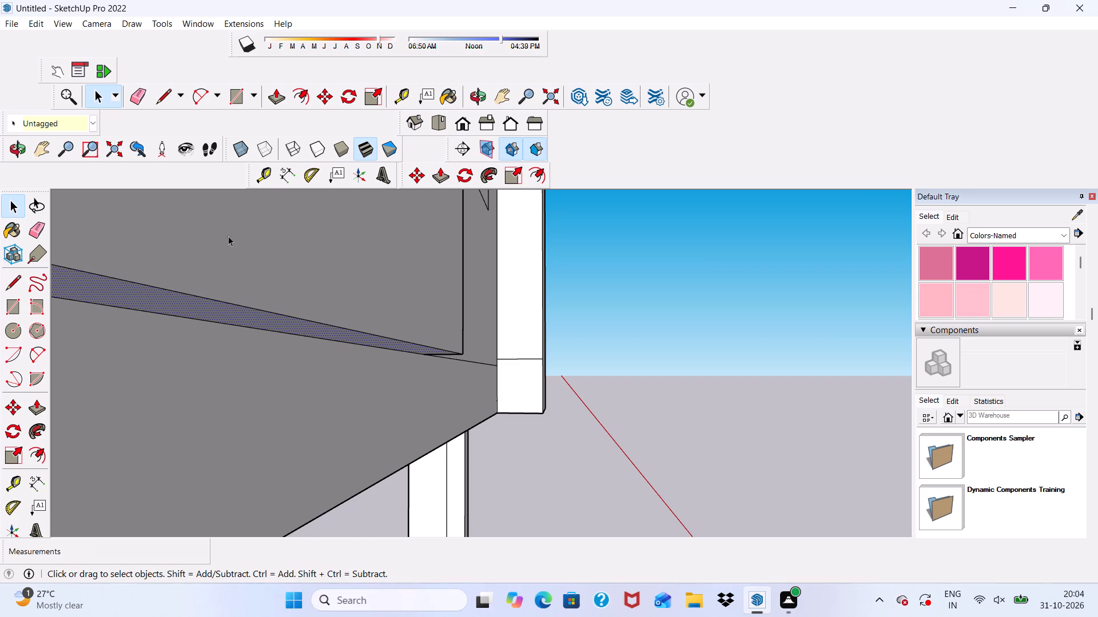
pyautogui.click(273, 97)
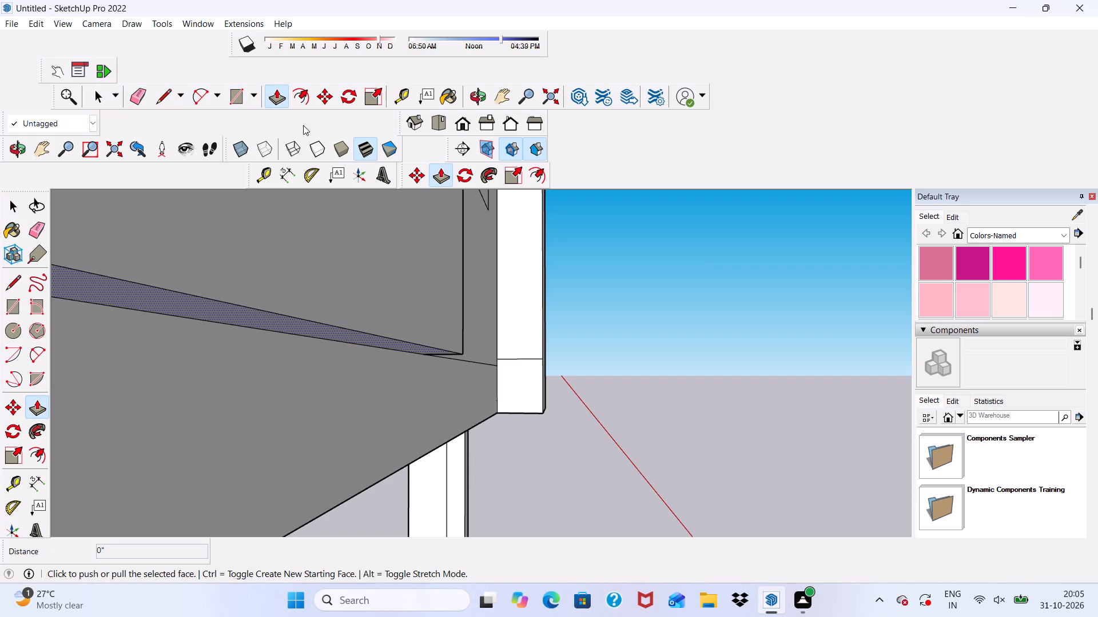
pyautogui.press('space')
# Push/Pull the lower inner side face of the frame's post about 32' 2 7/16" along the slab edge to the balcony's far end.
pyautogui.click(516, 391)
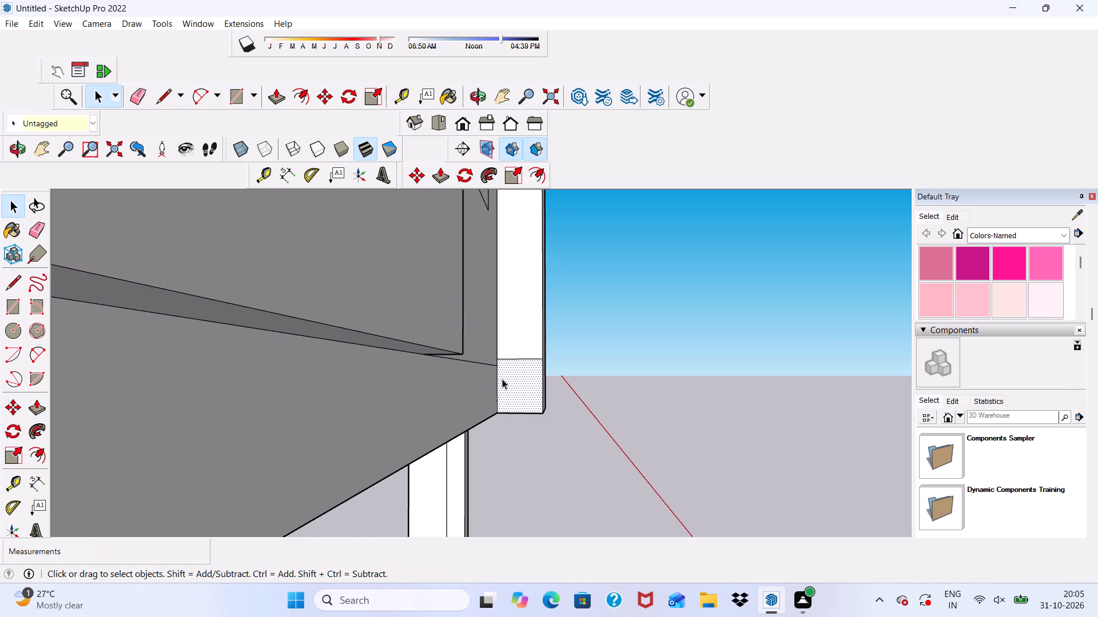
pyautogui.click(262, 91)
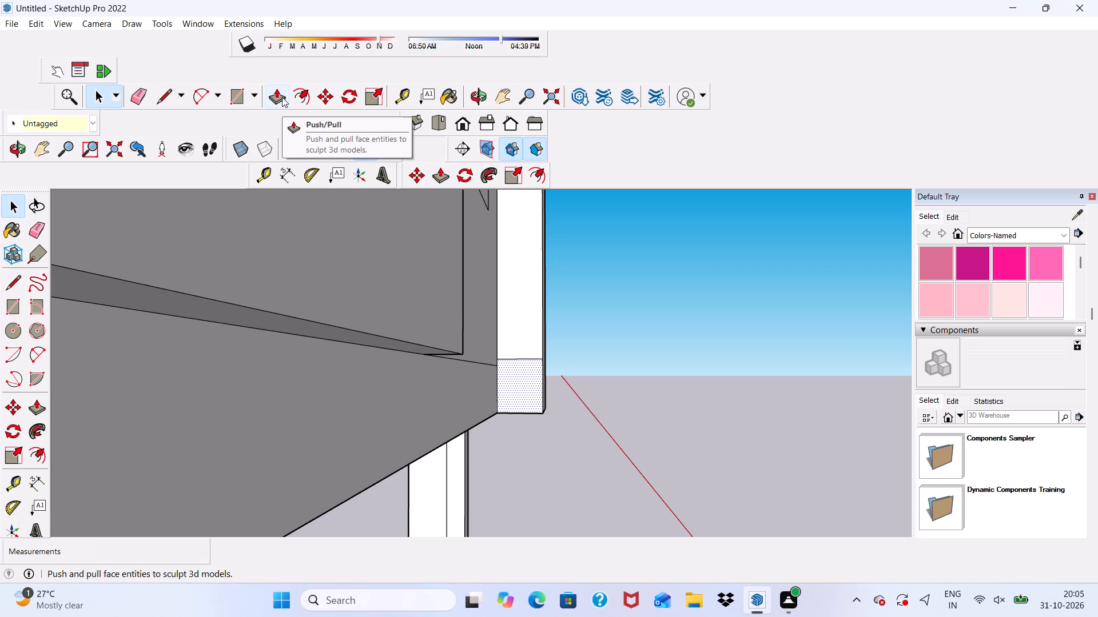
pyautogui.click(282, 97)
pyautogui.click(535, 380)
pyautogui.scroll(-1, 448, 394)
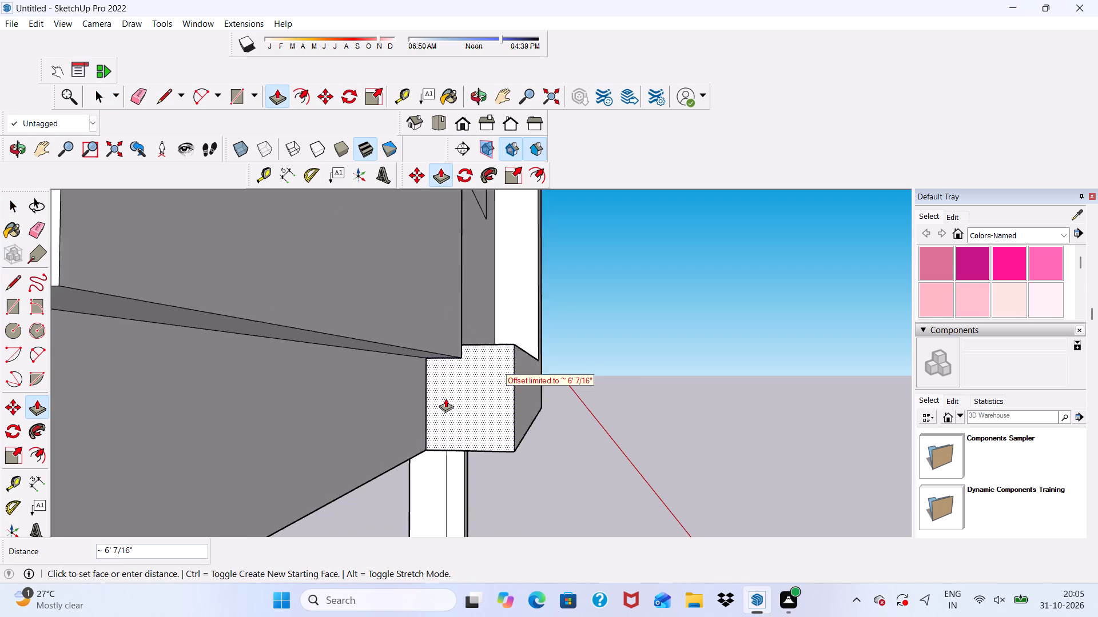
pyautogui.scroll(-6, 445, 398)
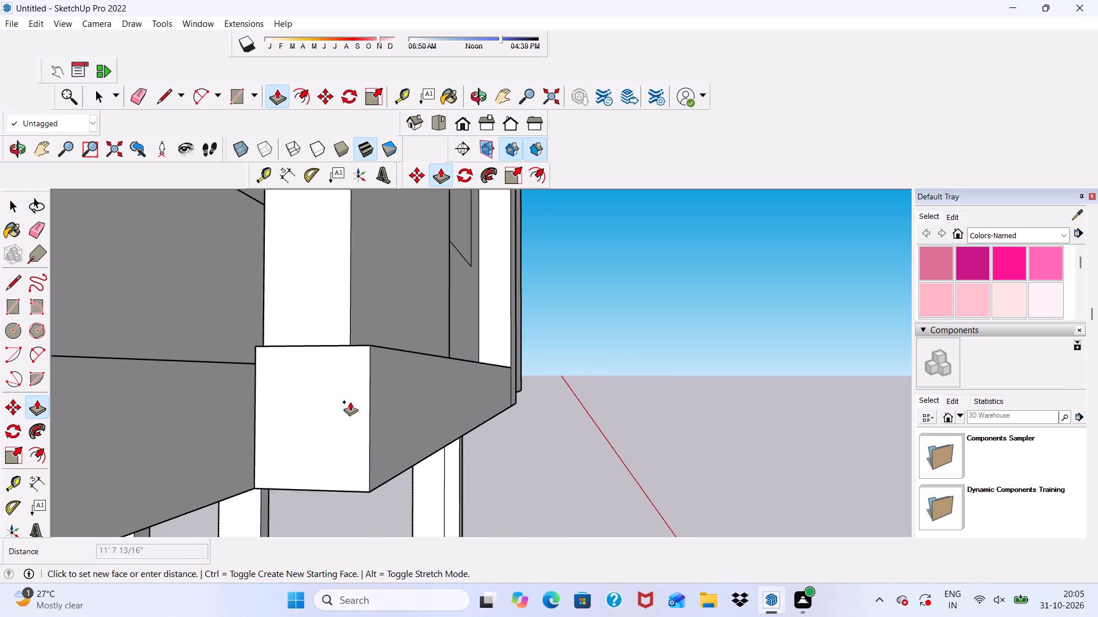
pyautogui.scroll(-20, 299, 362)
pyautogui.scroll(-5, 299, 362)
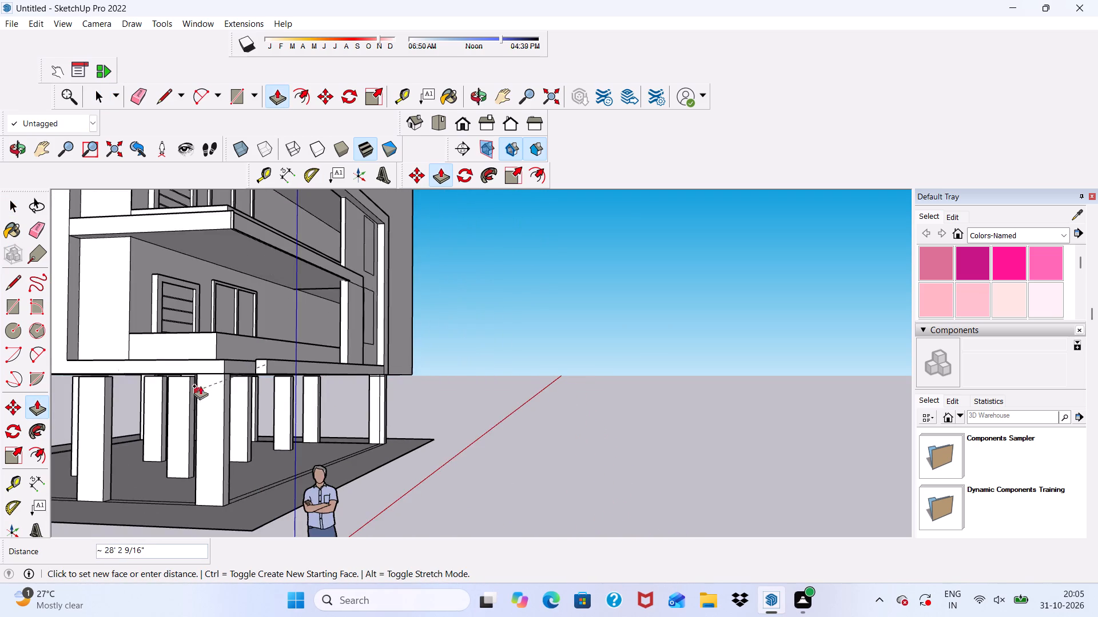
pyautogui.scroll(9, 210, 379)
pyautogui.scroll(-5, 219, 365)
pyautogui.moveTo(258, 366); pyautogui.dragTo(339, 400, button='middle')
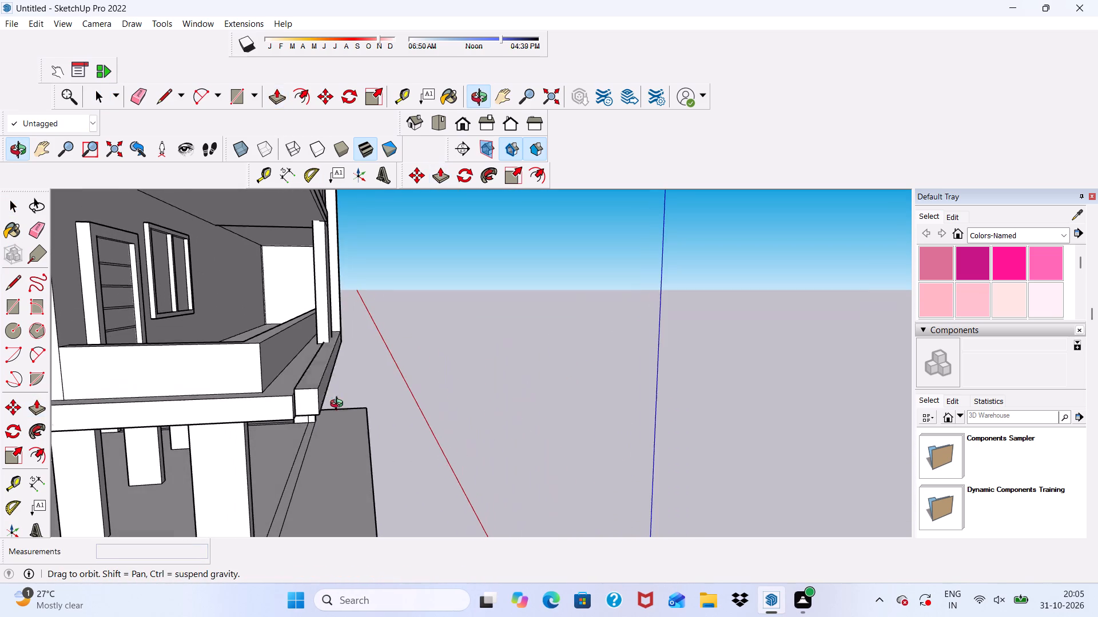
pyautogui.scroll(7, 277, 423)
pyautogui.click(279, 388)
# Push/Pull the front face of the lower frame's wall panel outward 6 9/16" to the front of the beam.
pyautogui.scroll(-3, 303, 398)
pyautogui.moveTo(337, 417); pyautogui.dragTo(279, 446, button='middle')
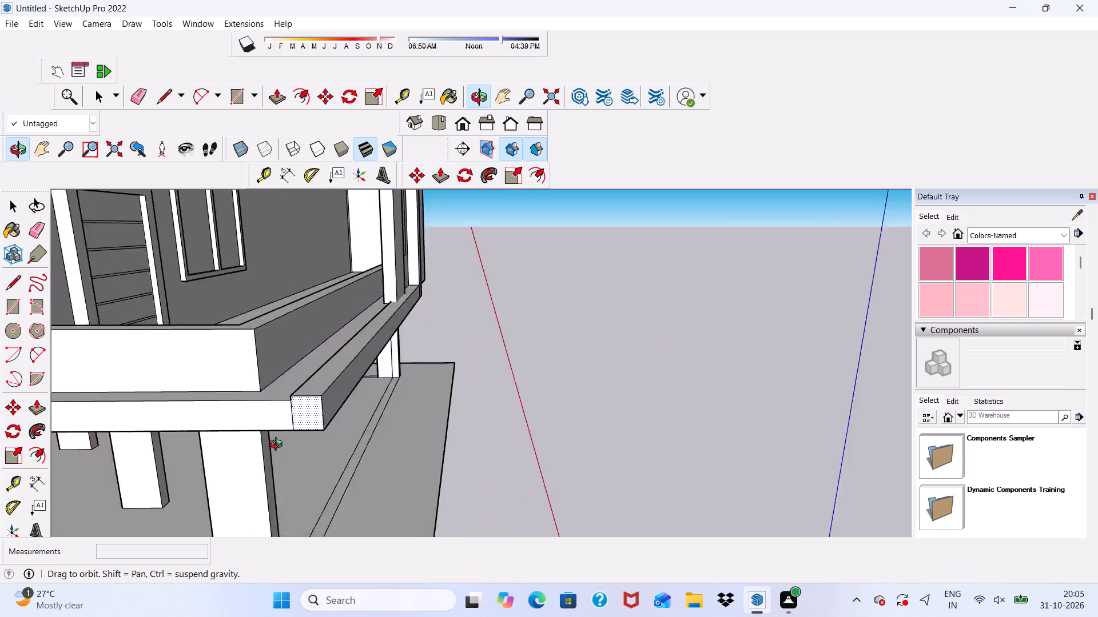
pyautogui.moveTo(279, 446); pyautogui.dragTo(74, 427, button='middle')
pyautogui.moveTo(362, 388); pyautogui.dragTo(205, 407, button='middle')
pyautogui.scroll(3, 470, 370)
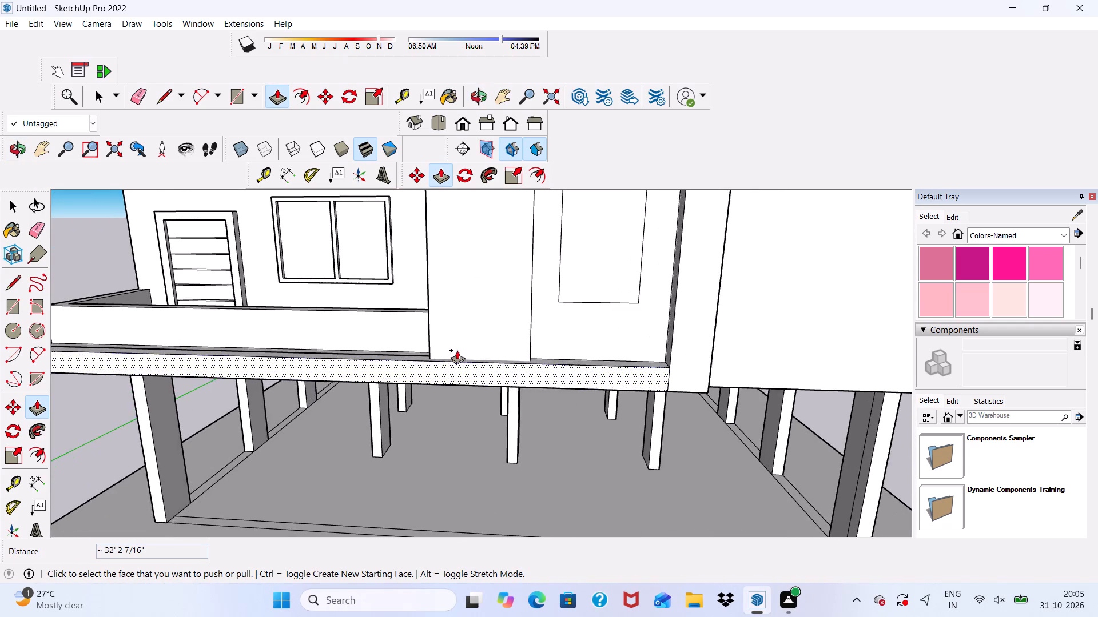
pyautogui.scroll(4, 440, 344)
pyautogui.click(440, 341)
pyautogui.scroll(2, 297, 367)
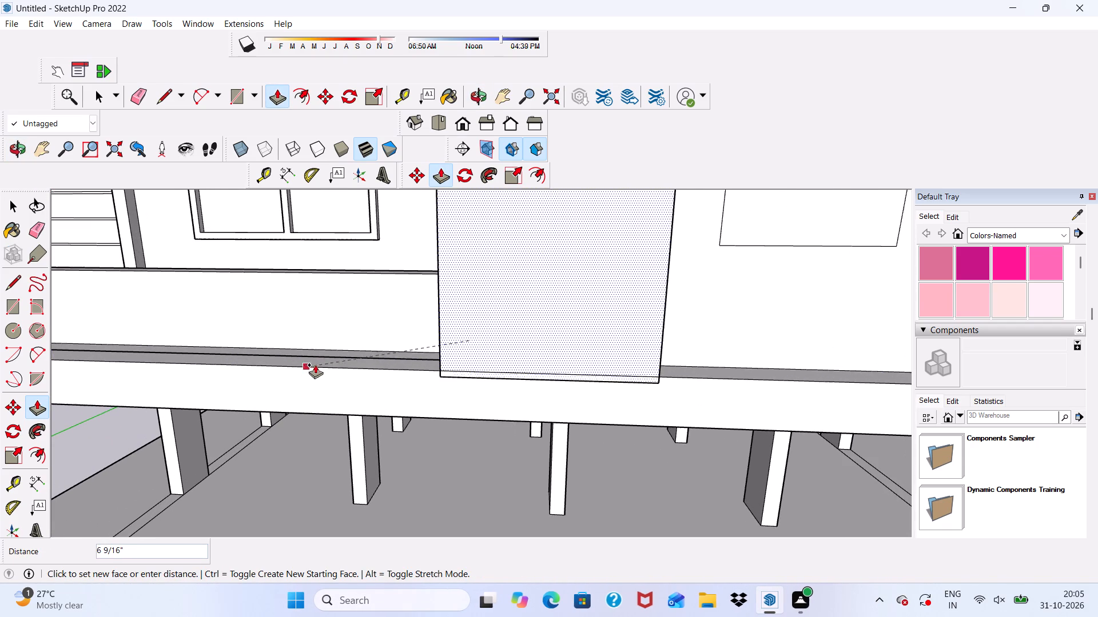
pyautogui.click(345, 368)
# Erase the leftover edge across the foot of the lower frame's wall panel, just below the beam's top edge.
pyautogui.scroll(-2, 382, 360)
pyautogui.moveTo(415, 367); pyautogui.dragTo(512, 354, button='middle')
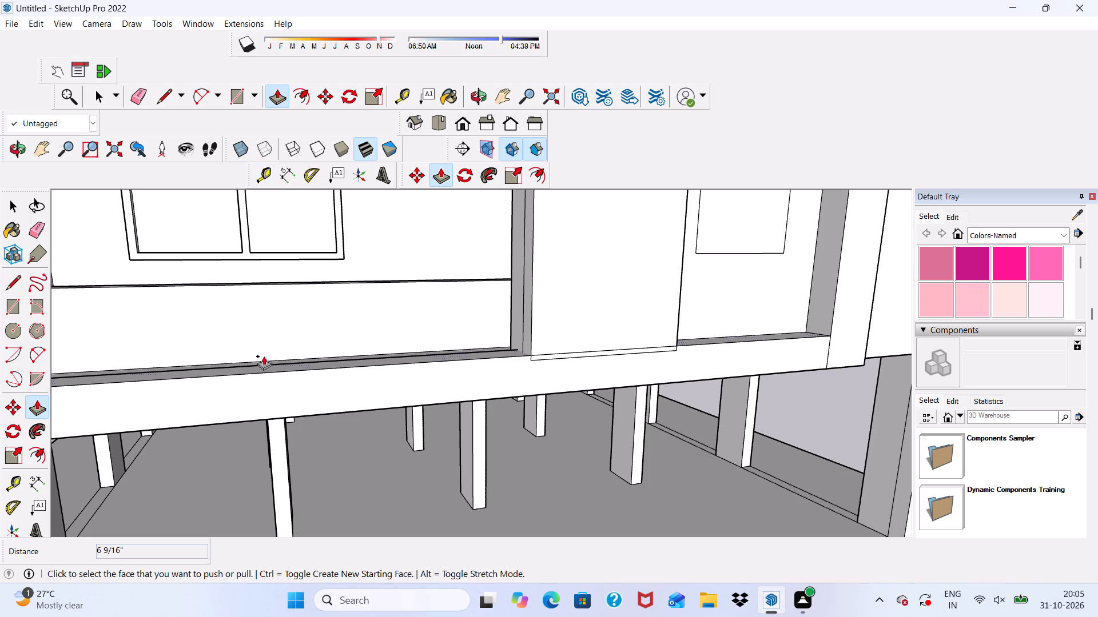
pyautogui.click(133, 92)
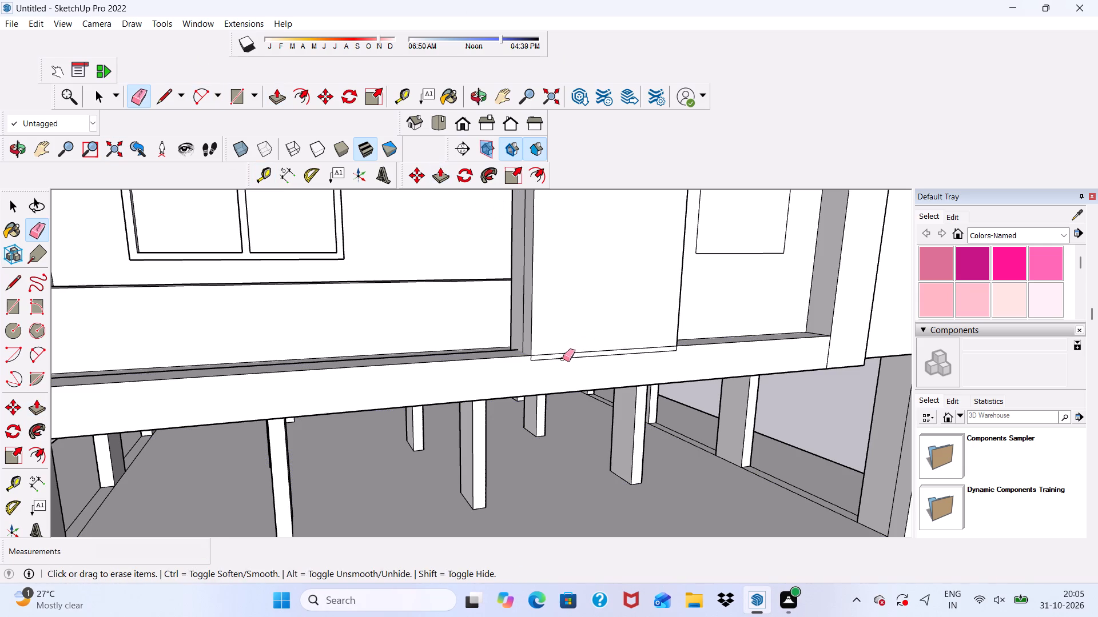
pyautogui.doubleClick(560, 358)
pyautogui.click(556, 349)
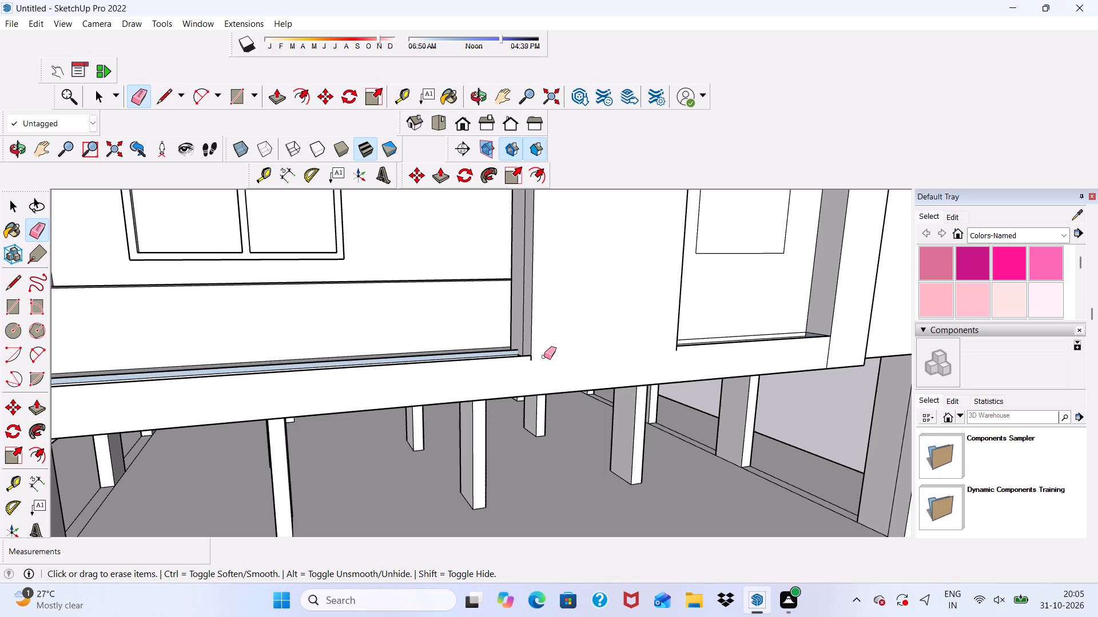
pyautogui.hotkey('ctrl', 'z')
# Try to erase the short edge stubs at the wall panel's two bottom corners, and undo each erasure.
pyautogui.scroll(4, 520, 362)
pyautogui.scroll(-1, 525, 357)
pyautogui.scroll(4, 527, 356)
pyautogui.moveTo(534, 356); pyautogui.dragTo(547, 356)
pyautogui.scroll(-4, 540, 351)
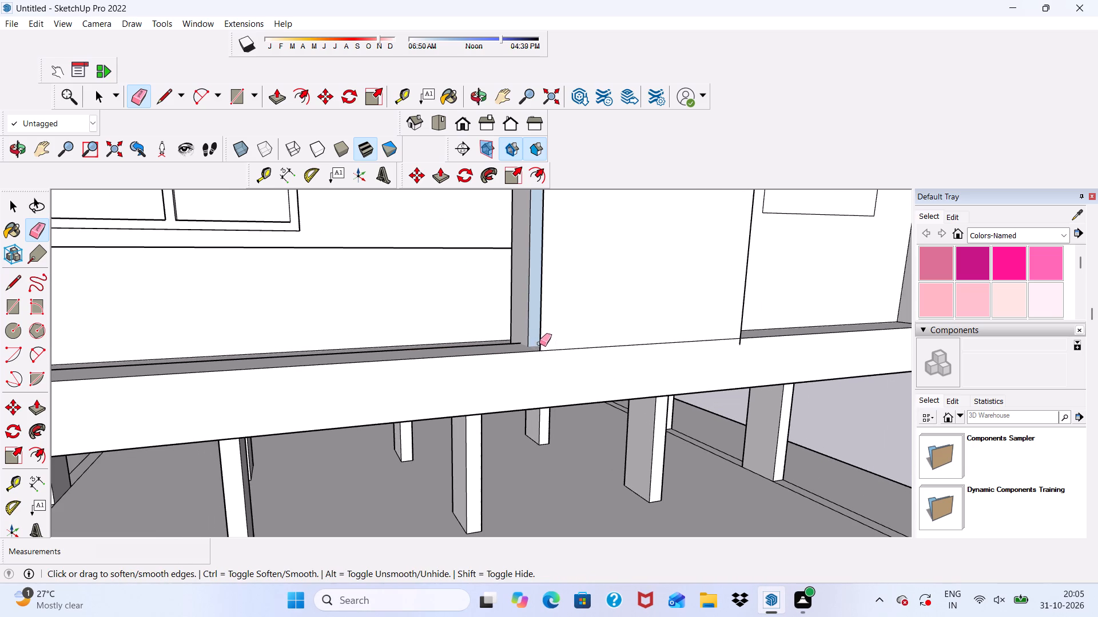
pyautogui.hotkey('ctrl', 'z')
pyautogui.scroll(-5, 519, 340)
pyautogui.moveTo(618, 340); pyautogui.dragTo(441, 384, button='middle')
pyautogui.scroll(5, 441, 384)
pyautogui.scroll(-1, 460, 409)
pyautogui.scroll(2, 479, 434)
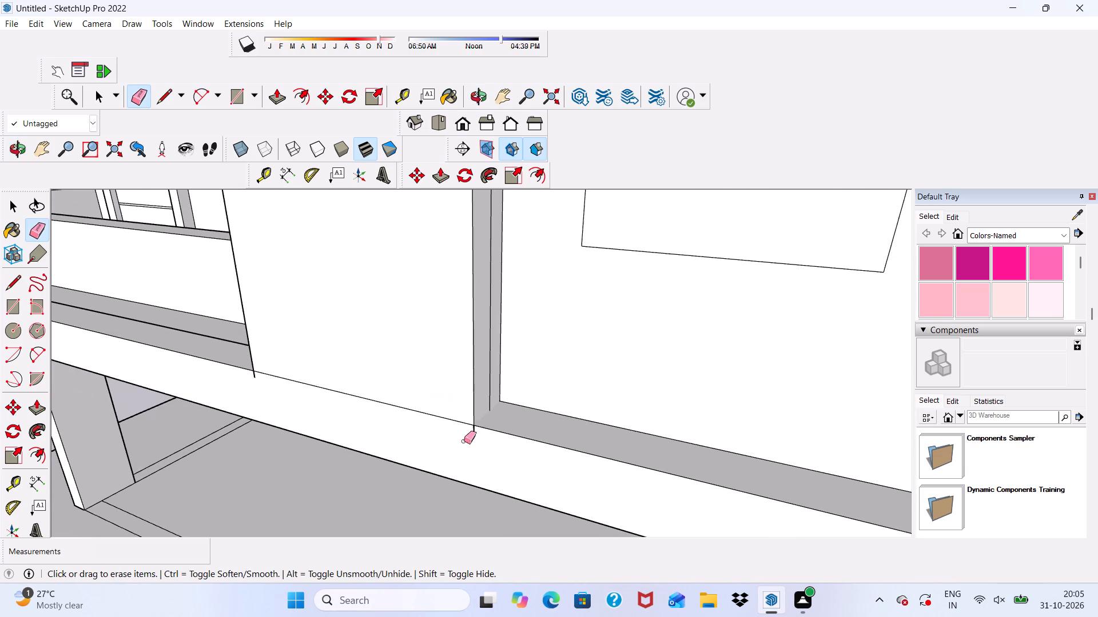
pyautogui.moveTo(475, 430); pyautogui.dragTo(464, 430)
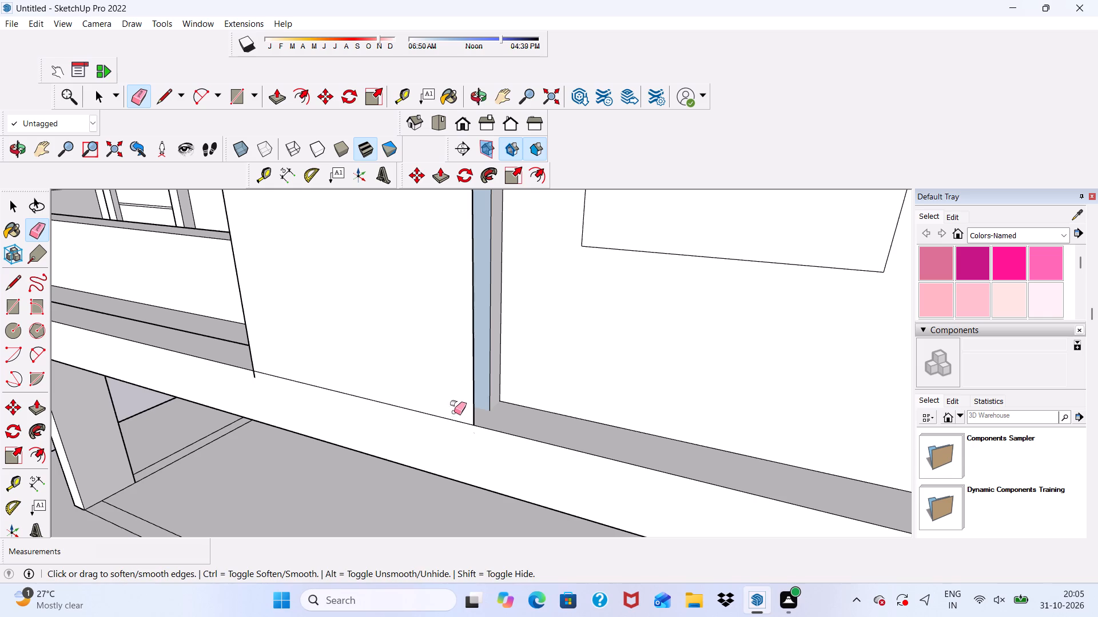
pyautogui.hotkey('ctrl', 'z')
# Erase the vertical seam edges on both side faces of the lower frame's wall panel.
pyautogui.click(490, 359)
pyautogui.scroll(-4, 469, 360)
pyautogui.moveTo(431, 412); pyautogui.dragTo(663, 400, button='middle')
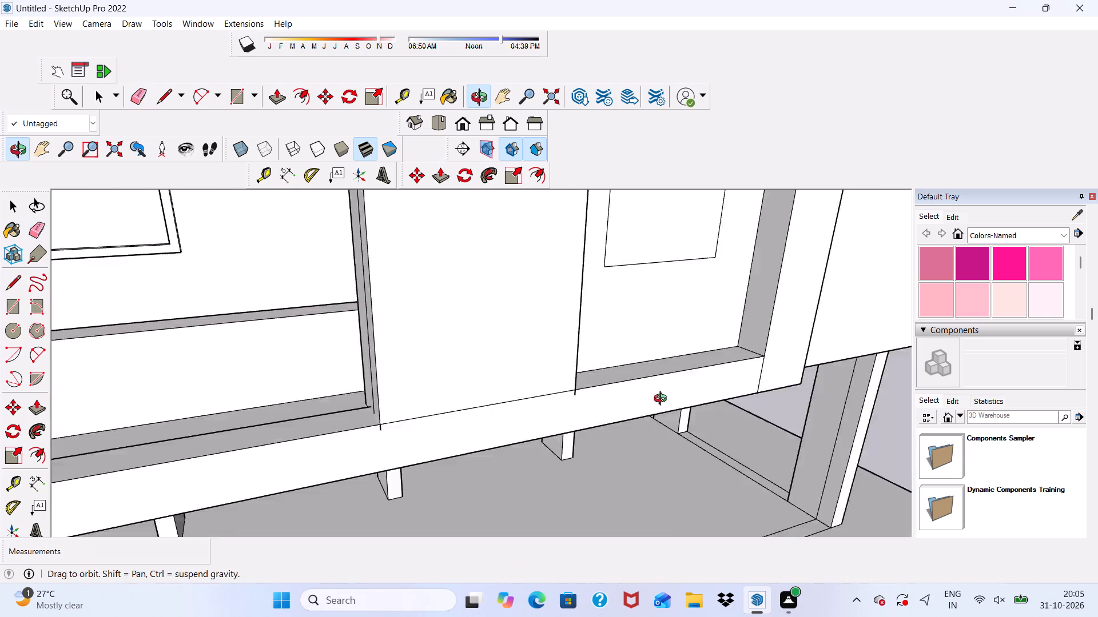
pyautogui.moveTo(663, 400); pyautogui.dragTo(728, 395, button='middle')
pyautogui.scroll(-1, 583, 406)
pyautogui.scroll(4, 421, 397)
pyautogui.moveTo(512, 370); pyautogui.dragTo(500, 376)
pyautogui.scroll(-8, 485, 316)
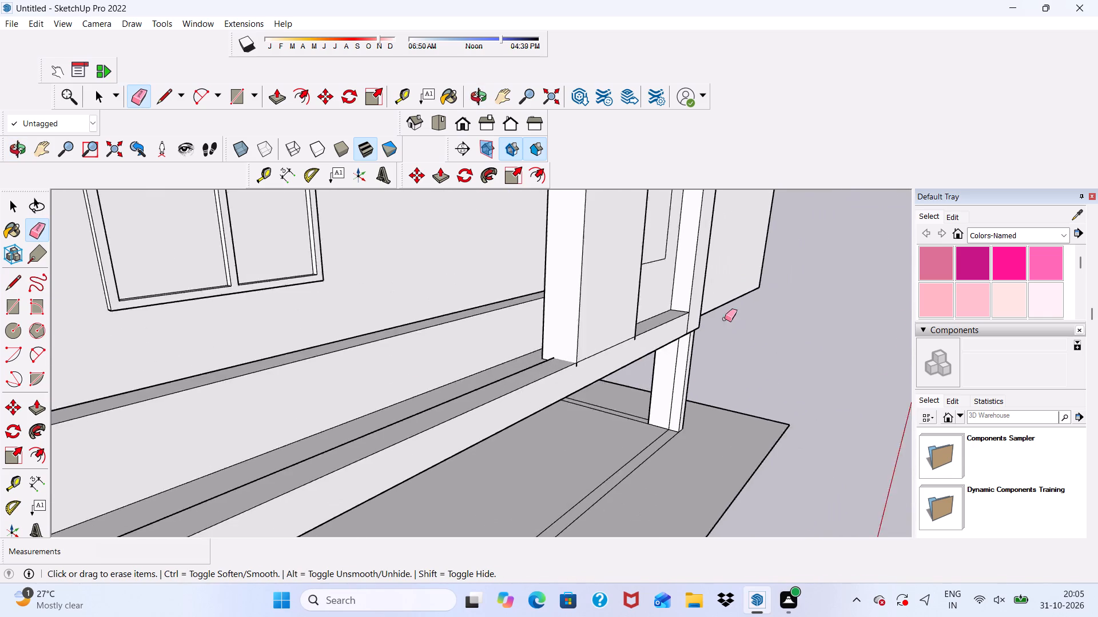
# Push/Pull the front face of the beam above the lower balcony outward 6 9/16" to the wall panel's front.
pyautogui.scroll(-15, 725, 319)
pyautogui.moveTo(671, 387); pyautogui.dragTo(387, 393, button='middle')
pyautogui.scroll(3, 585, 288)
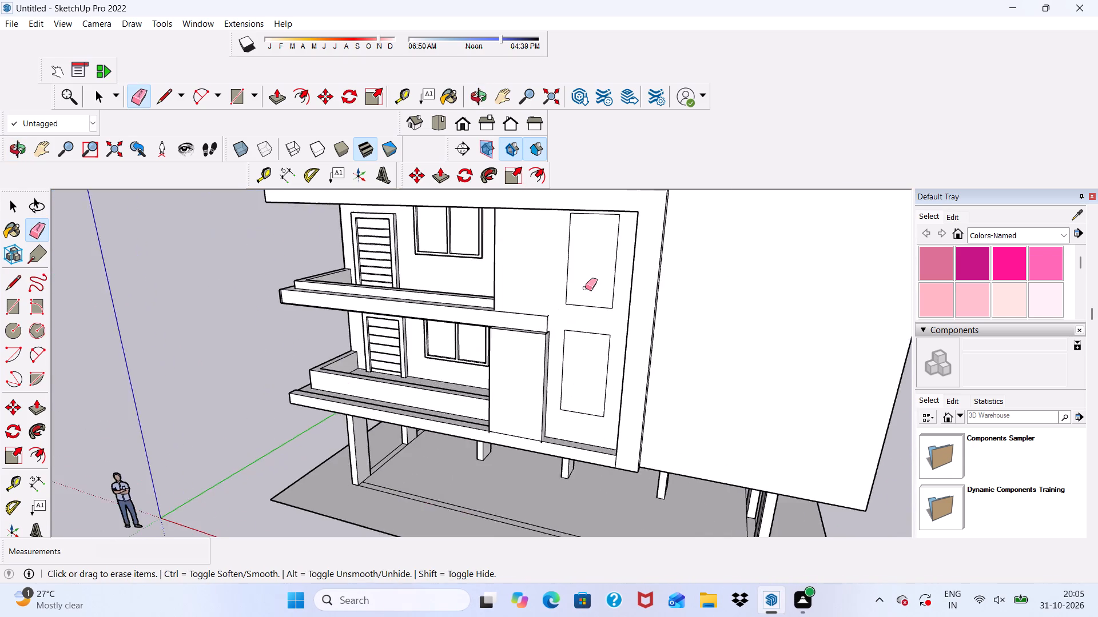
pyautogui.scroll(9, 585, 288)
pyautogui.press('space')
pyautogui.click(512, 301)
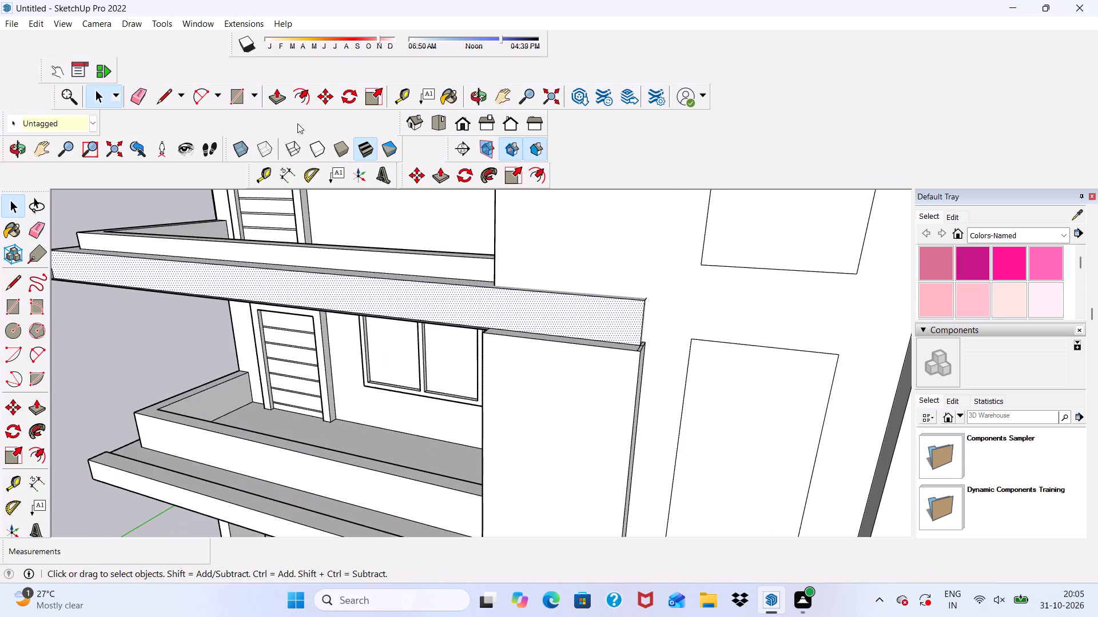
pyautogui.click(280, 87)
pyautogui.click(437, 294)
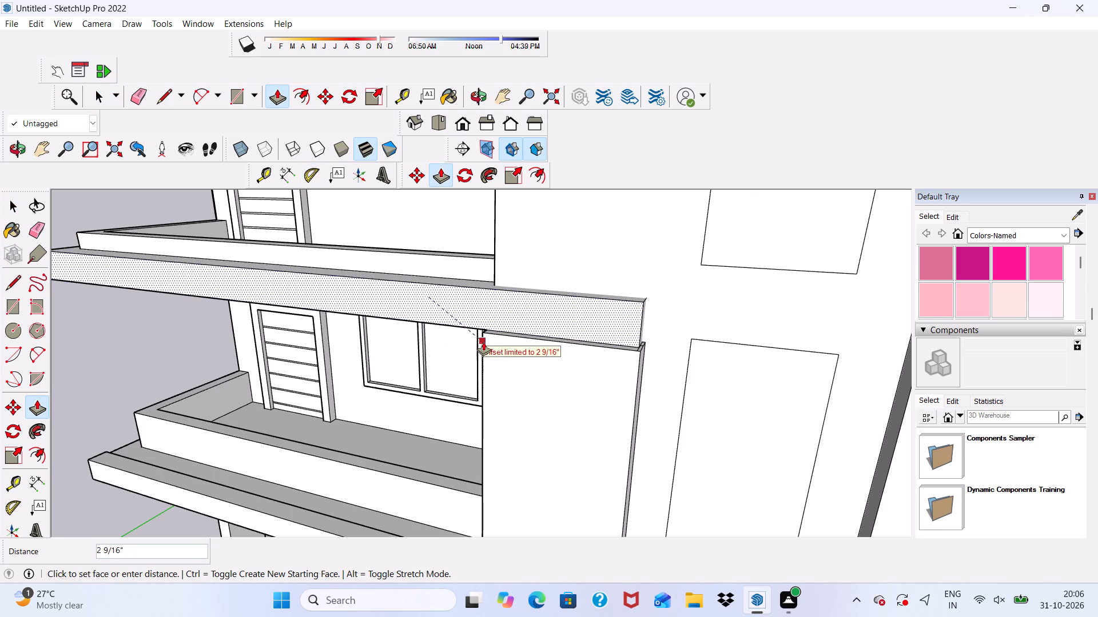
pyautogui.click(547, 351)
# Erase the leftover seam edges on the top of the extended beam and at its free end by the balcony corner.
pyautogui.scroll(-4, 539, 323)
pyautogui.moveTo(538, 326); pyautogui.dragTo(538, 363, button='middle')
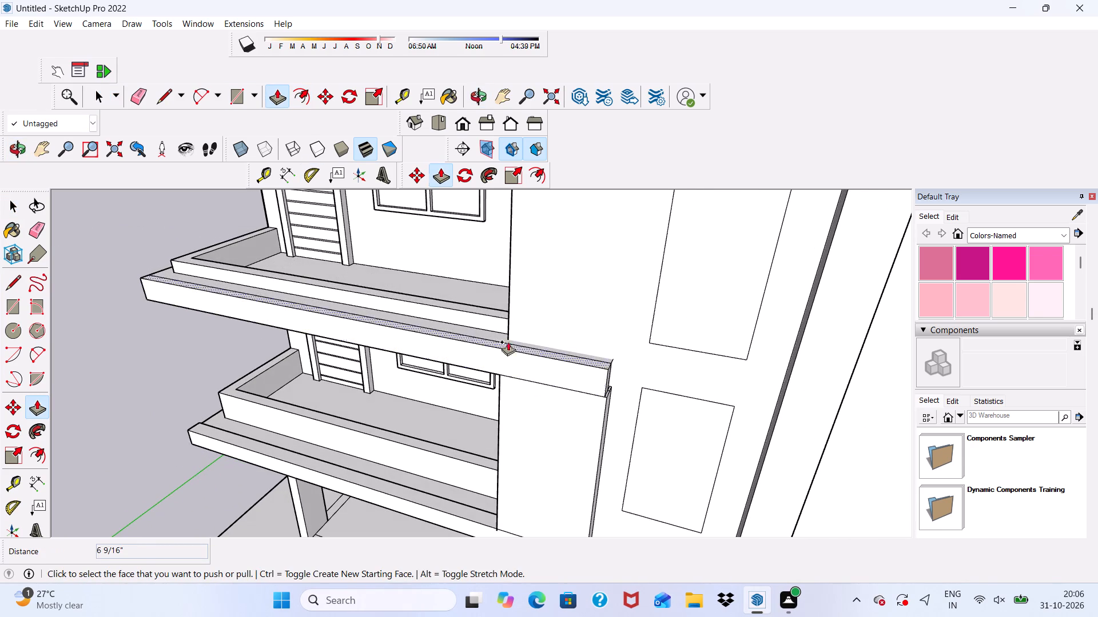
pyautogui.click(136, 86)
pyautogui.scroll(2, 163, 218)
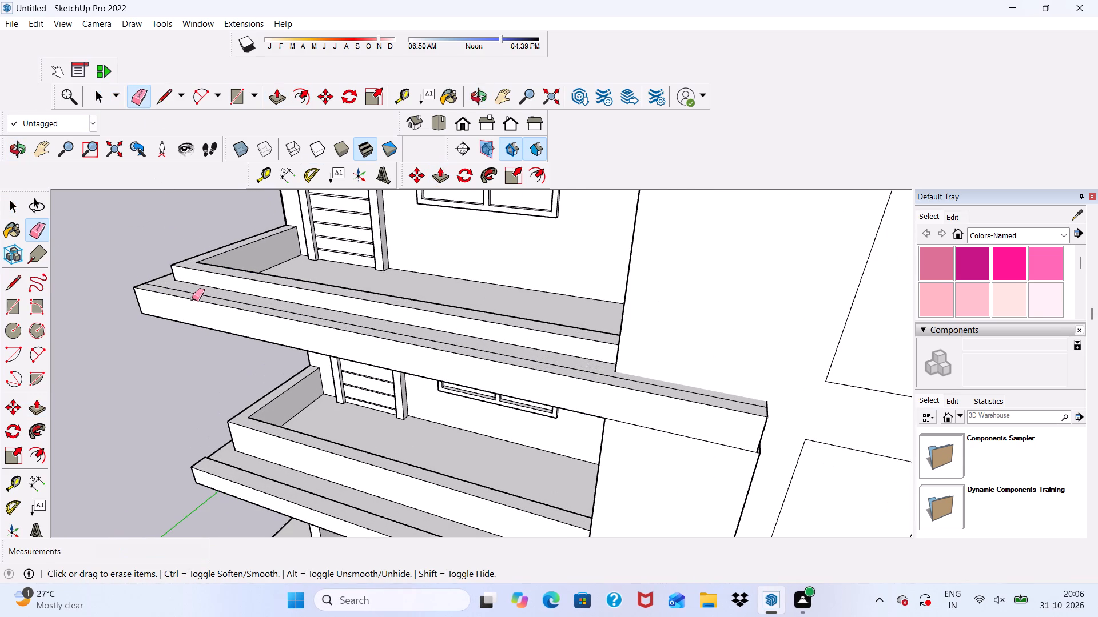
pyautogui.moveTo(193, 298); pyautogui.dragTo(198, 292)
pyautogui.scroll(-3, 197, 298)
pyautogui.moveTo(196, 335); pyautogui.dragTo(490, 287, button='middle')
pyautogui.scroll(9, 387, 354)
pyautogui.moveTo(396, 346); pyautogui.dragTo(419, 356)
pyautogui.scroll(-6, 334, 233)
pyautogui.scroll(1, 404, 343)
# Erase the joint edge between the beam's front and the wall panel, and the seam along the beam's underside.
pyautogui.moveTo(404, 343); pyautogui.dragTo(276, 285, button='middle')
pyautogui.scroll(-5, 275, 254)
pyautogui.scroll(6, 486, 262)
pyautogui.click(512, 247)
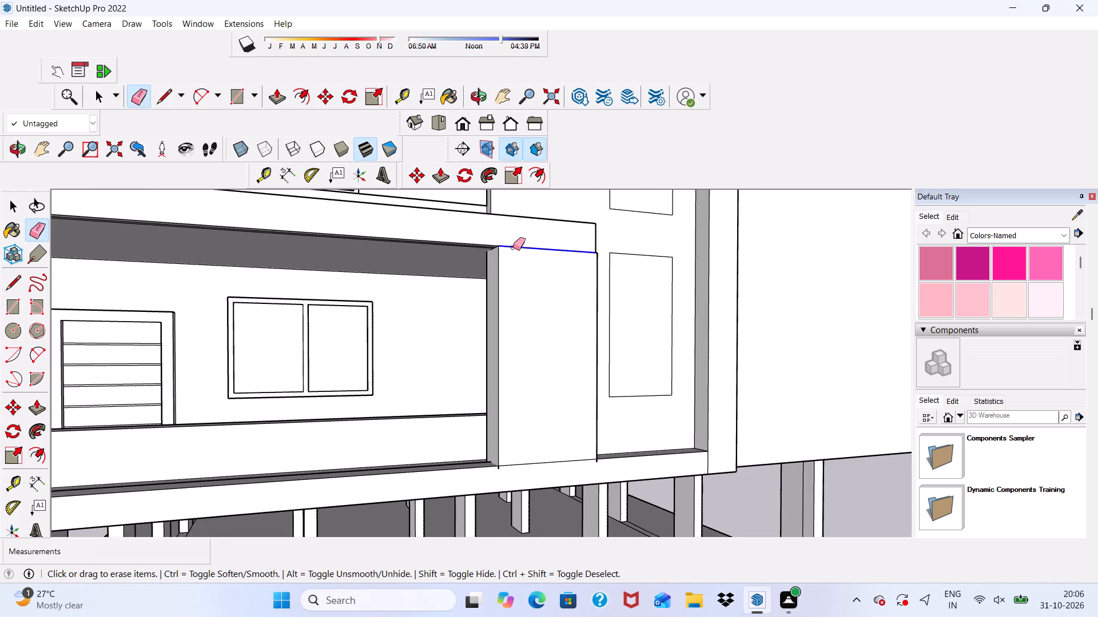
pyautogui.scroll(-1, 518, 289)
pyautogui.moveTo(518, 299); pyautogui.dragTo(511, 263, button='middle')
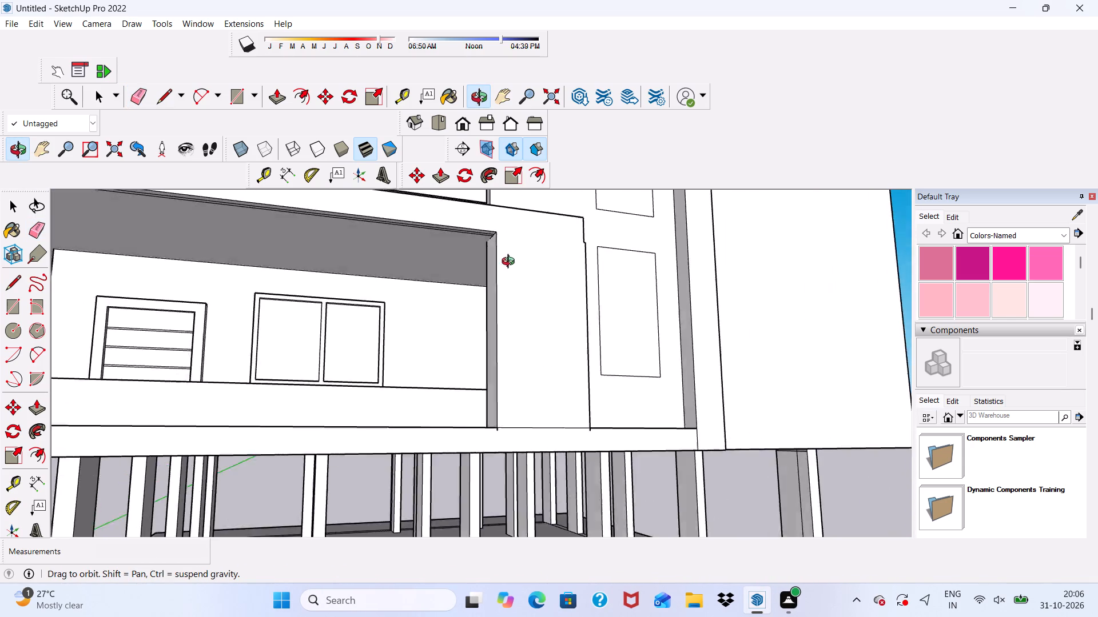
pyautogui.moveTo(511, 263); pyautogui.dragTo(479, 214, button='middle')
pyautogui.scroll(7, 448, 223)
pyautogui.moveTo(447, 206); pyautogui.dragTo(441, 216)
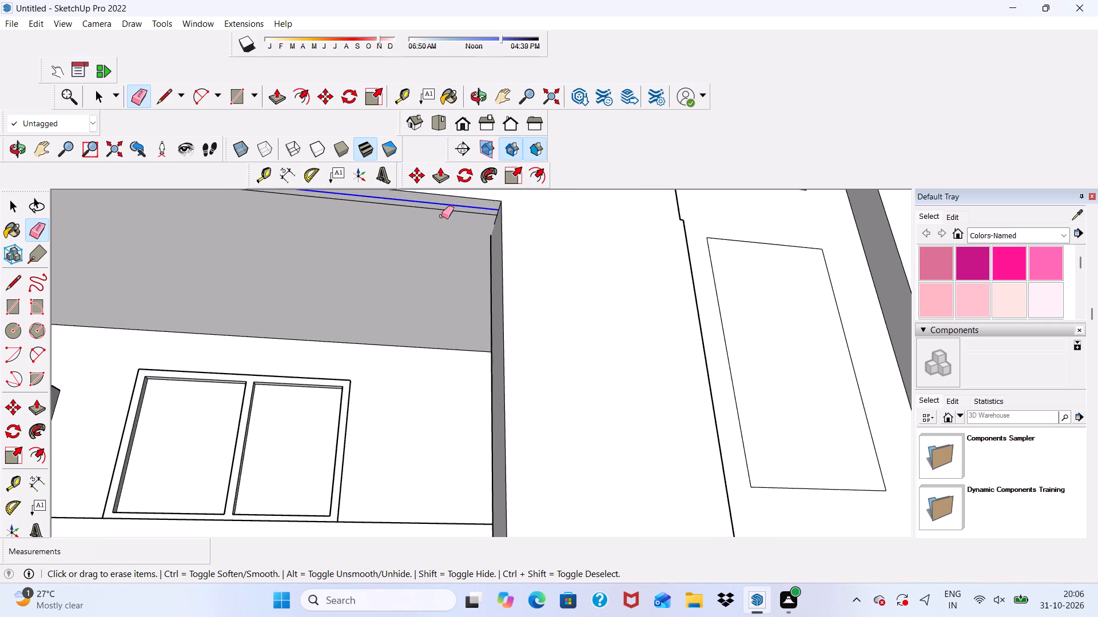
pyautogui.scroll(-11, 441, 216)
# Erase the vertical seam edge on the beam's end face above the wall panel.
pyautogui.moveTo(537, 287); pyautogui.dragTo(353, 414, button='middle')
pyautogui.scroll(2, 472, 306)
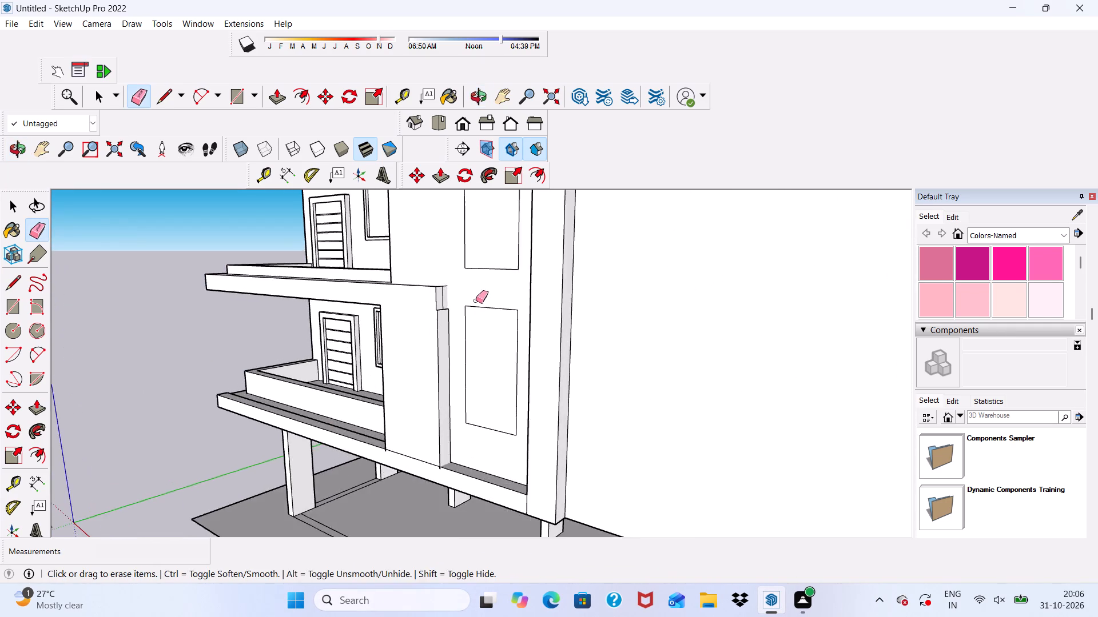
pyautogui.press('space')
pyautogui.scroll(3, 436, 295)
pyautogui.click(146, 83)
pyautogui.moveTo(126, 100); pyautogui.dragTo(135, 96)
pyautogui.scroll(3, 335, 287)
pyautogui.scroll(5, 466, 308)
pyautogui.moveTo(487, 314); pyautogui.dragTo(500, 314)
pyautogui.press('space')
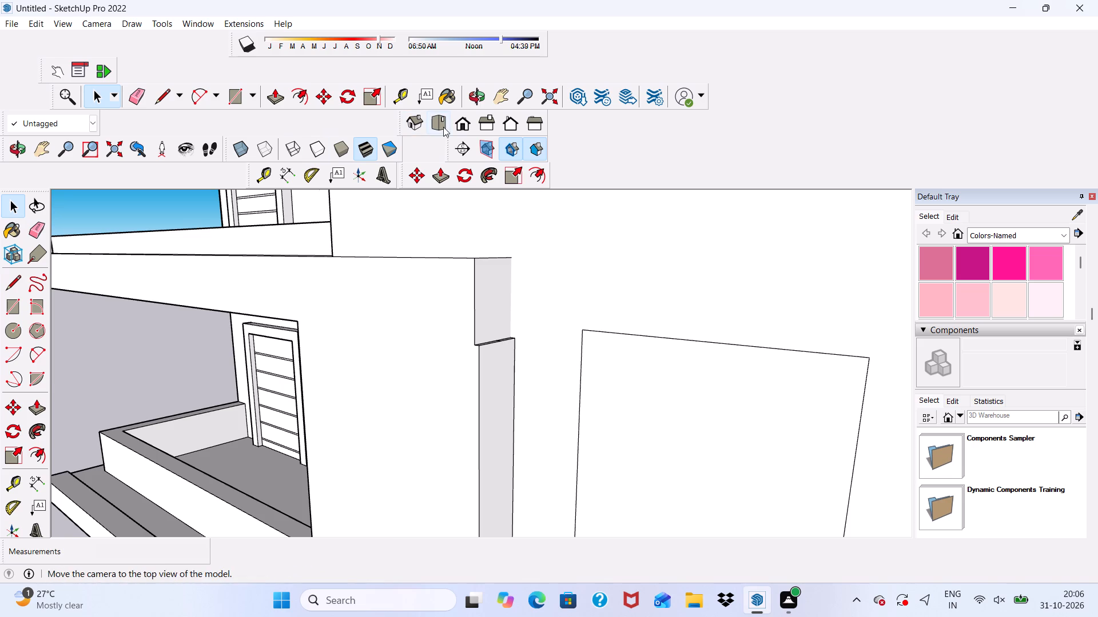
# Push/Pull the beam's end face 1" to sit flush with the wall panel's side face.
pyautogui.click(437, 170)
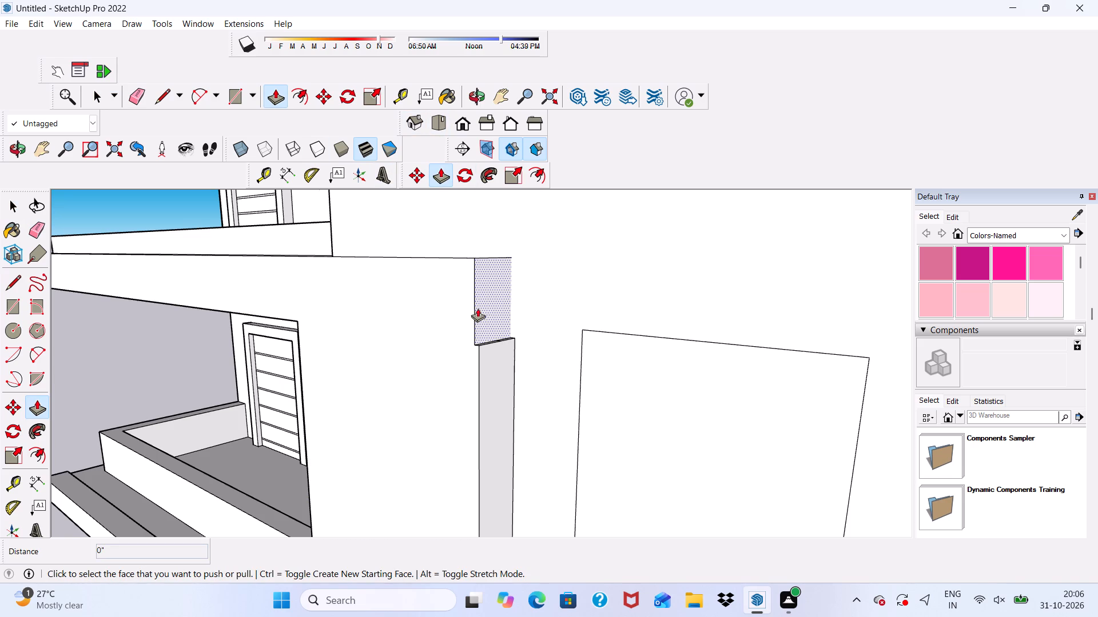
pyautogui.click(483, 304)
pyautogui.scroll(2, 480, 351)
pyautogui.click(479, 351)
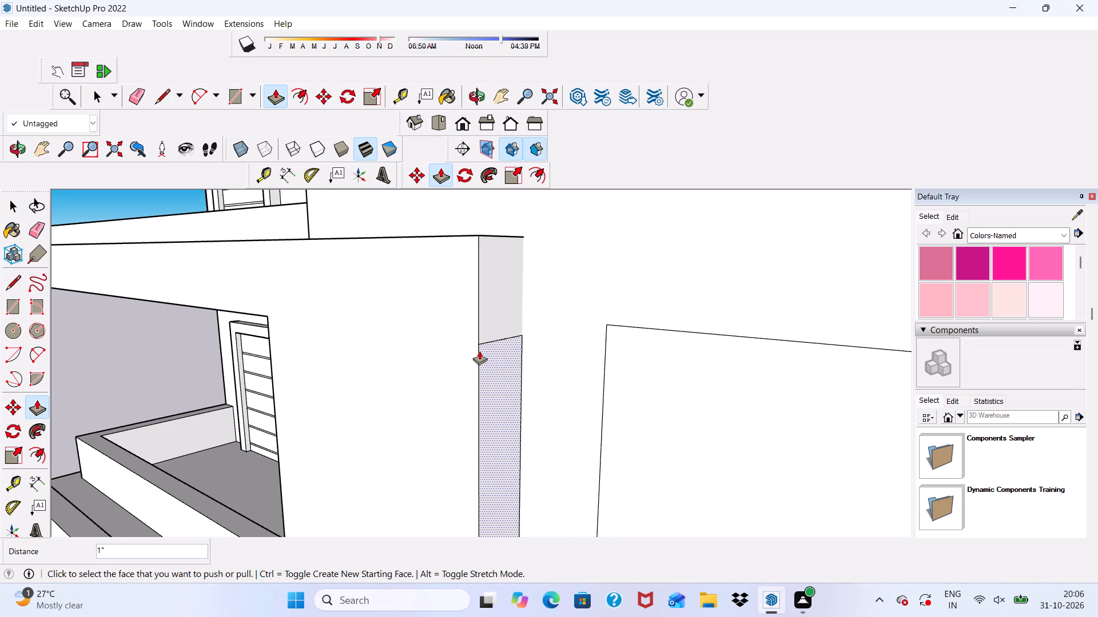
# Erase the joint edge between the beam's end face and the wall panel's side face.
pyautogui.click(132, 87)
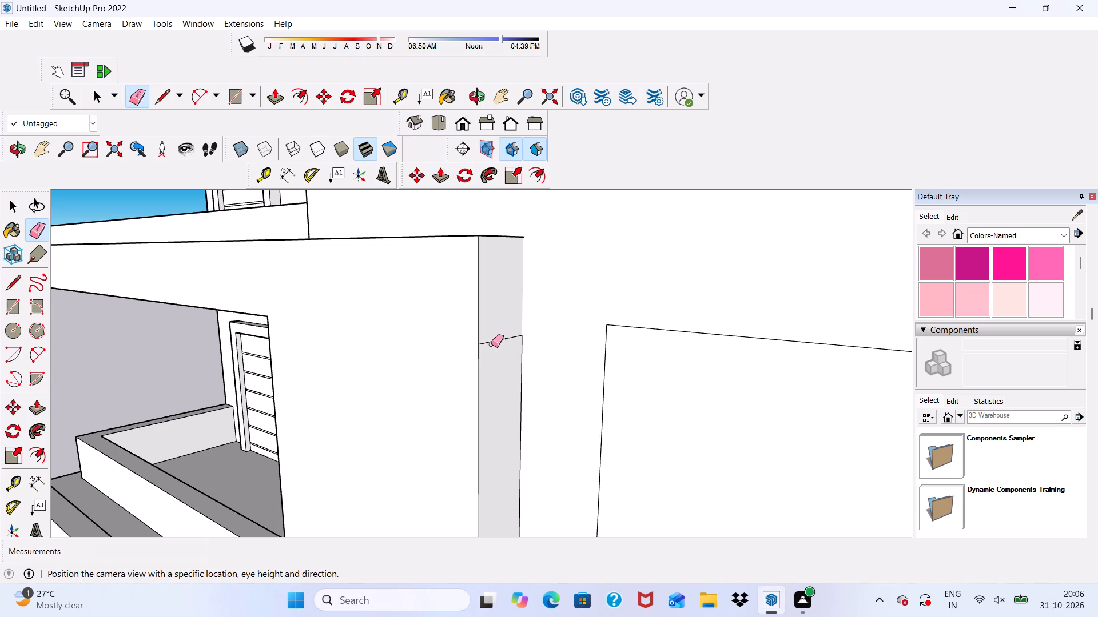
pyautogui.moveTo(493, 339); pyautogui.dragTo(499, 355)
pyautogui.scroll(2, 516, 334)
pyautogui.click(516, 334)
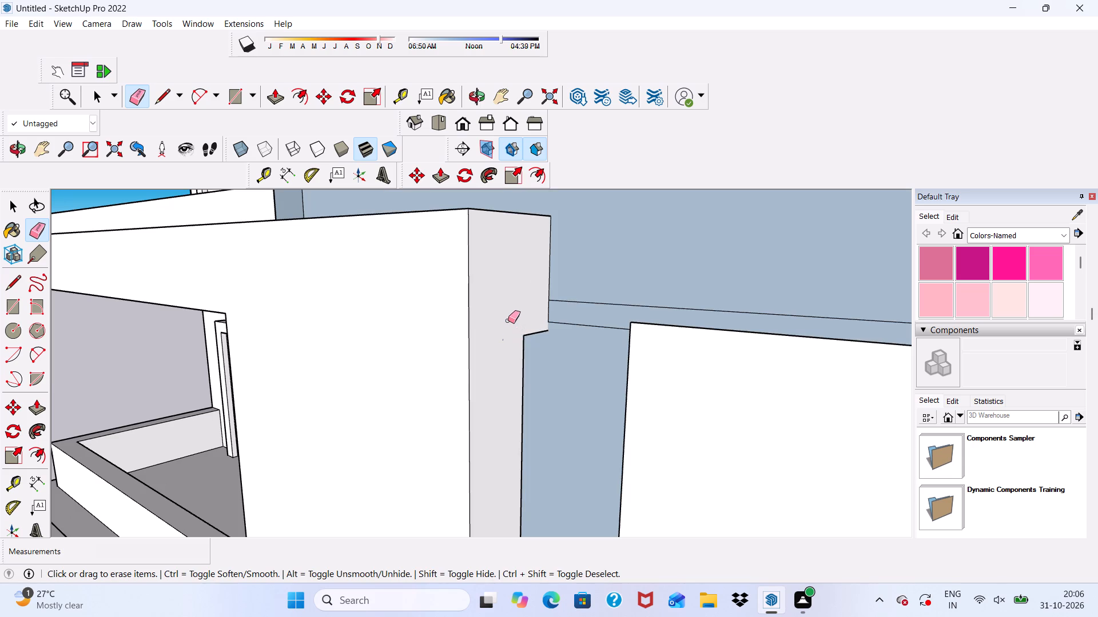
pyautogui.hotkey('ctrl', 'z')
pyautogui.scroll(15, 509, 327)
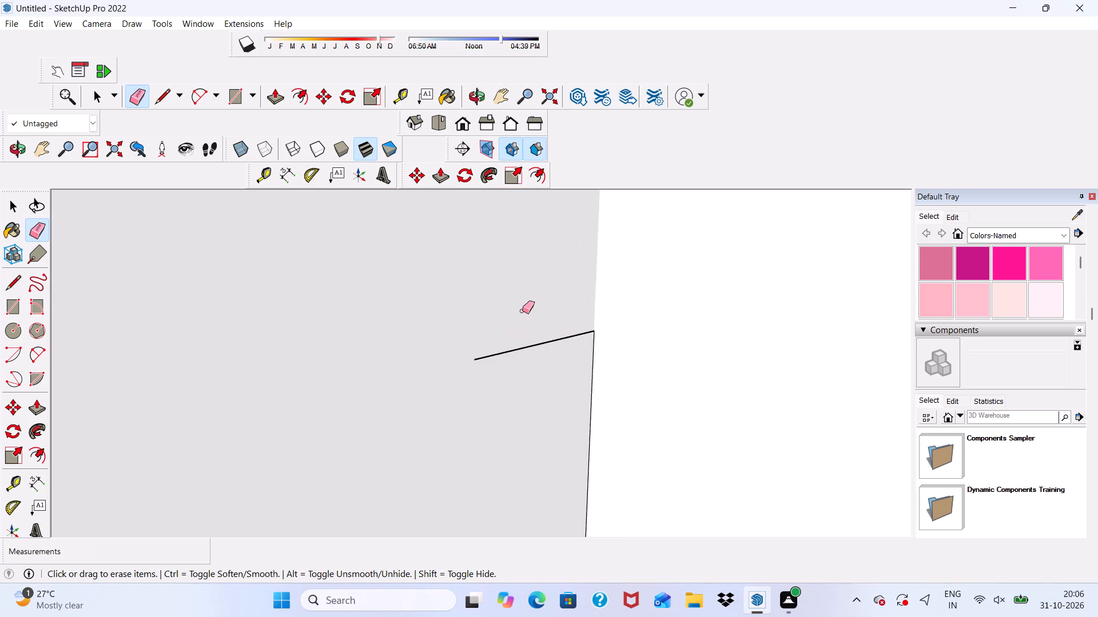
pyautogui.scroll(4, 522, 311)
pyautogui.moveTo(523, 308); pyautogui.dragTo(508, 418, button='middle')
pyautogui.scroll(3, 508, 418)
pyautogui.moveTo(518, 423); pyautogui.dragTo(526, 440)
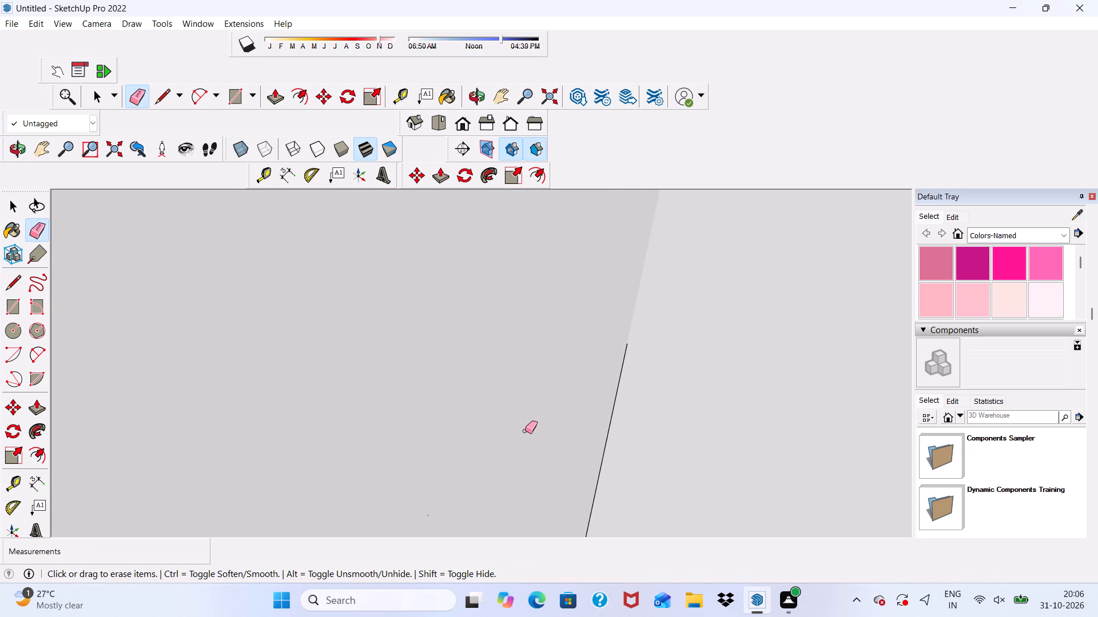
# Examine the lower facade frame, the slab undersides and the corner balconies from several sides for leftover edges.
pyautogui.scroll(-11, 459, 304)
pyautogui.press('space')
pyautogui.scroll(-20, 469, 277)
pyautogui.scroll(-1, 469, 277)
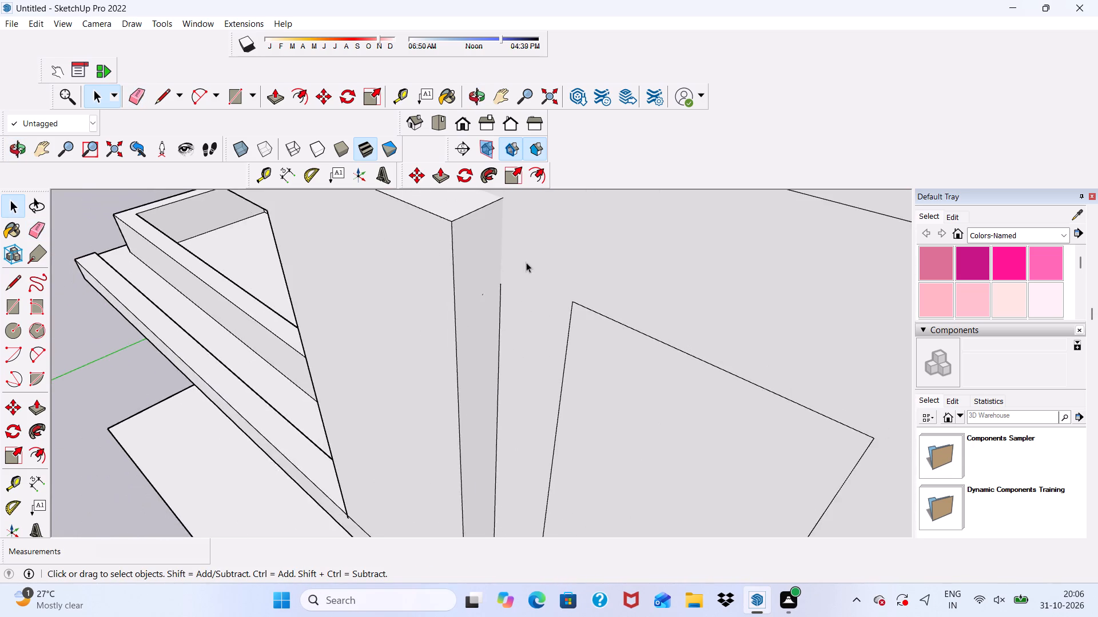
pyautogui.scroll(-4, 526, 262)
pyautogui.scroll(1, 531, 287)
pyautogui.scroll(-4, 531, 287)
pyautogui.scroll(1, 529, 336)
pyautogui.moveTo(527, 330); pyautogui.dragTo(556, 205, button='middle')
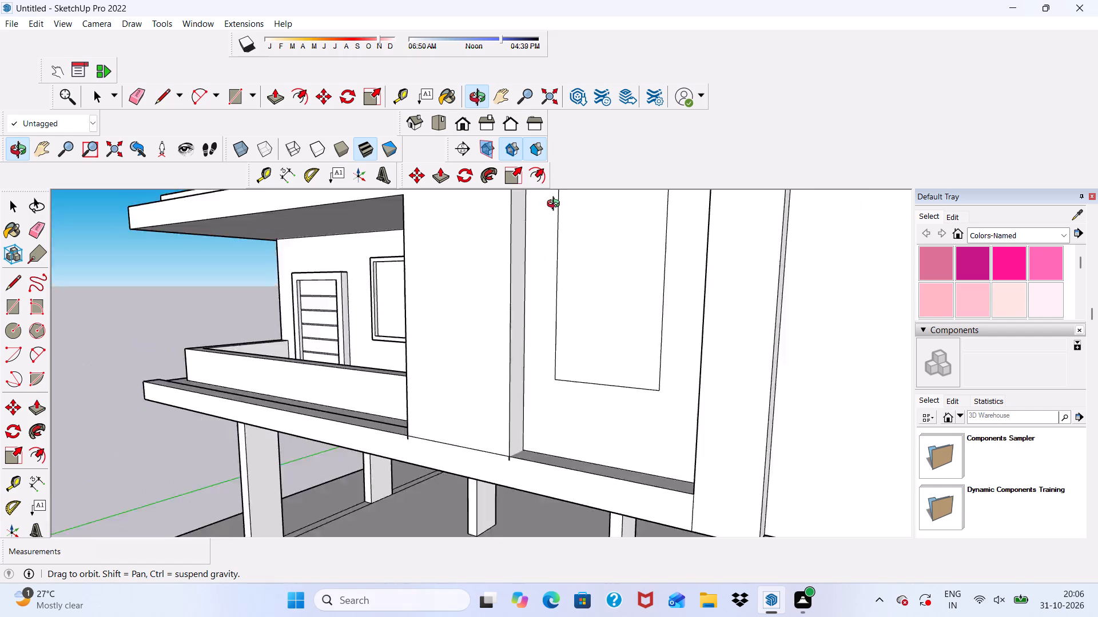
pyautogui.moveTo(556, 205); pyautogui.dragTo(570, 230, button='middle')
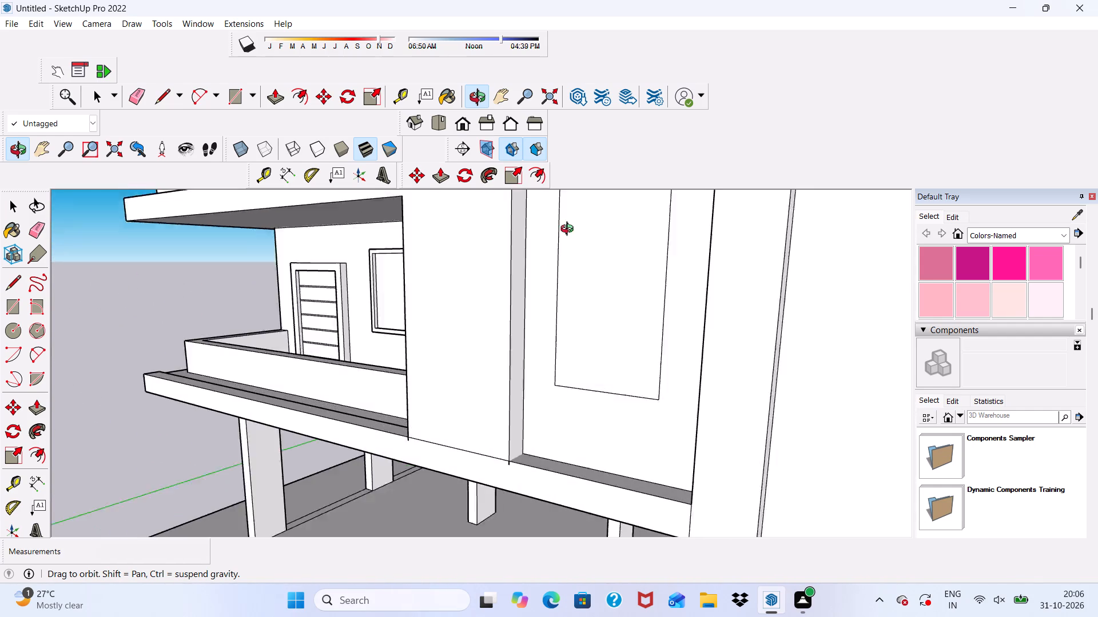
pyautogui.moveTo(570, 230); pyautogui.dragTo(574, 235, button='middle')
pyautogui.scroll(-5, 575, 235)
pyautogui.moveTo(561, 343); pyautogui.dragTo(591, 255, button='middle')
pyautogui.moveTo(603, 261); pyautogui.dragTo(612, 280, button='middle')
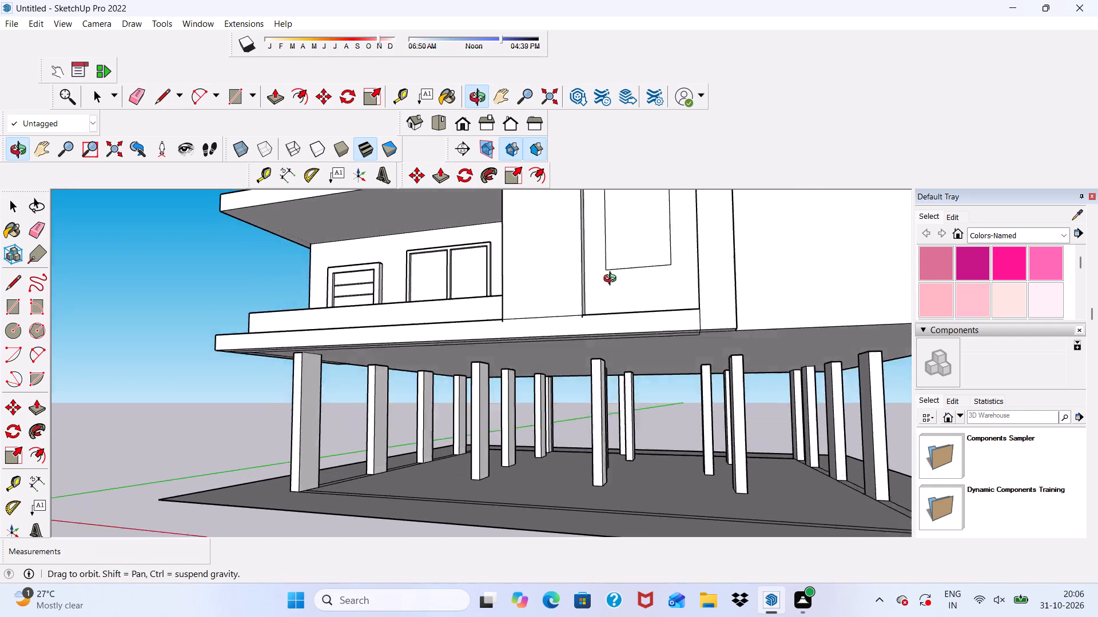
pyautogui.moveTo(612, 280); pyautogui.dragTo(621, 299, button='middle')
pyautogui.scroll(1, 546, 286)
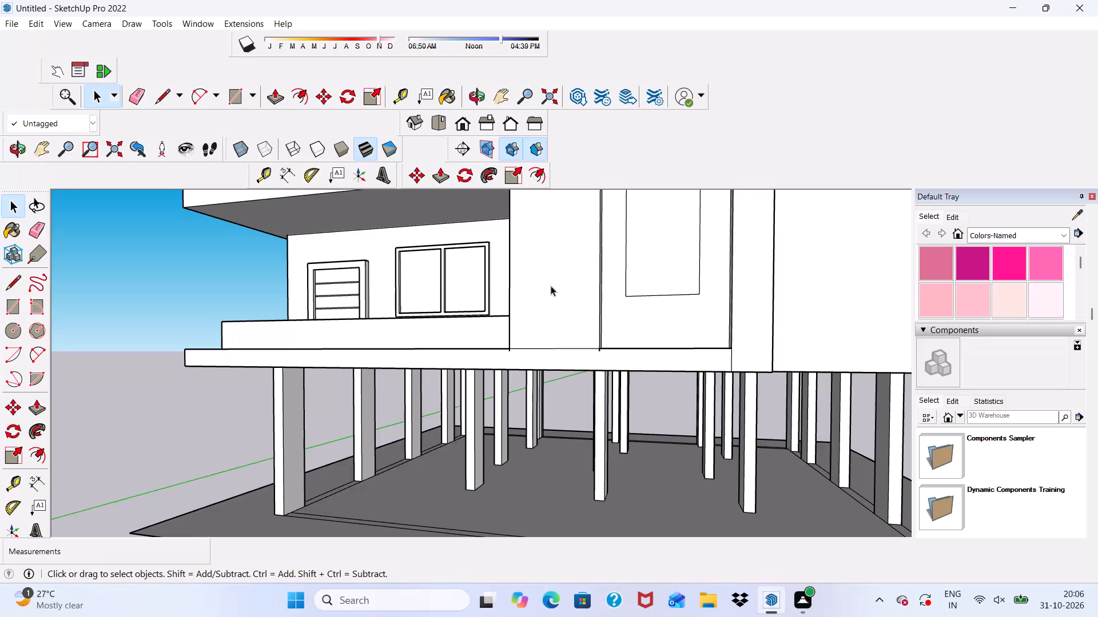
pyautogui.press('space')
pyautogui.scroll(-13, 547, 286)
pyautogui.scroll(5, 443, 237)
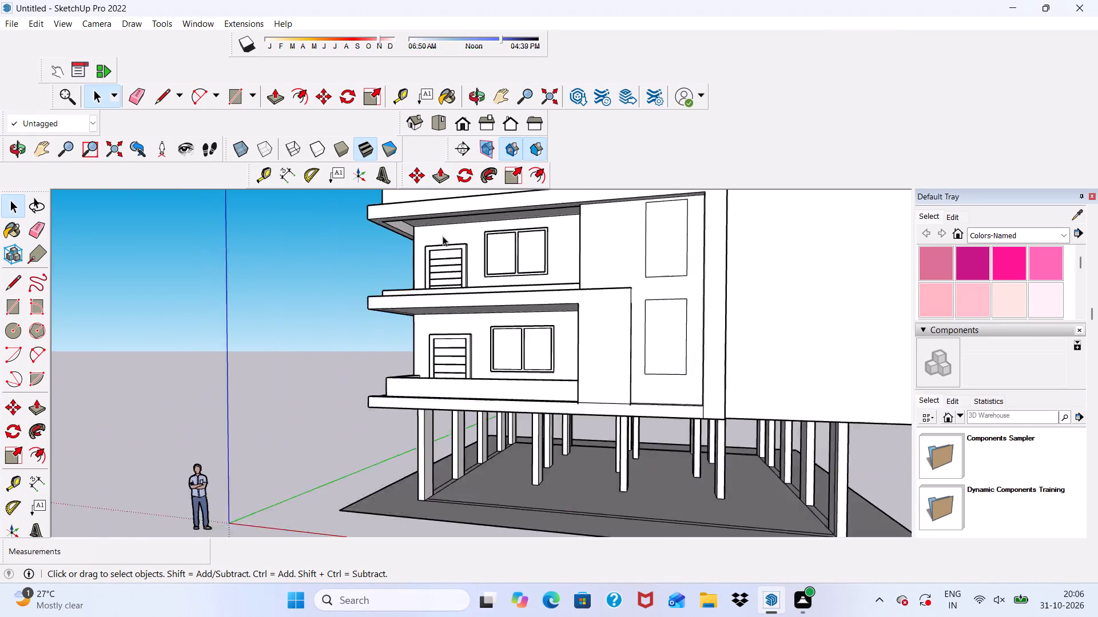
pyautogui.scroll(1, 443, 236)
pyautogui.scroll(-4, 443, 236)
pyautogui.moveTo(356, 237); pyautogui.dragTo(388, 150, button='middle')
pyautogui.scroll(17, 388, 150)
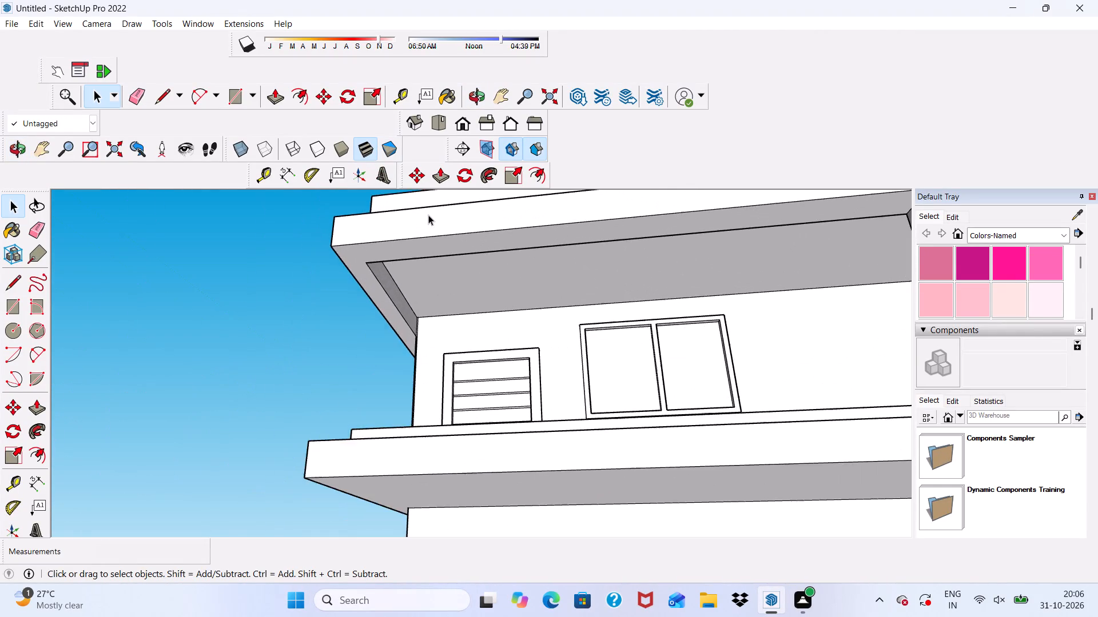
pyautogui.moveTo(428, 215); pyautogui.dragTo(606, 326, button='middle')
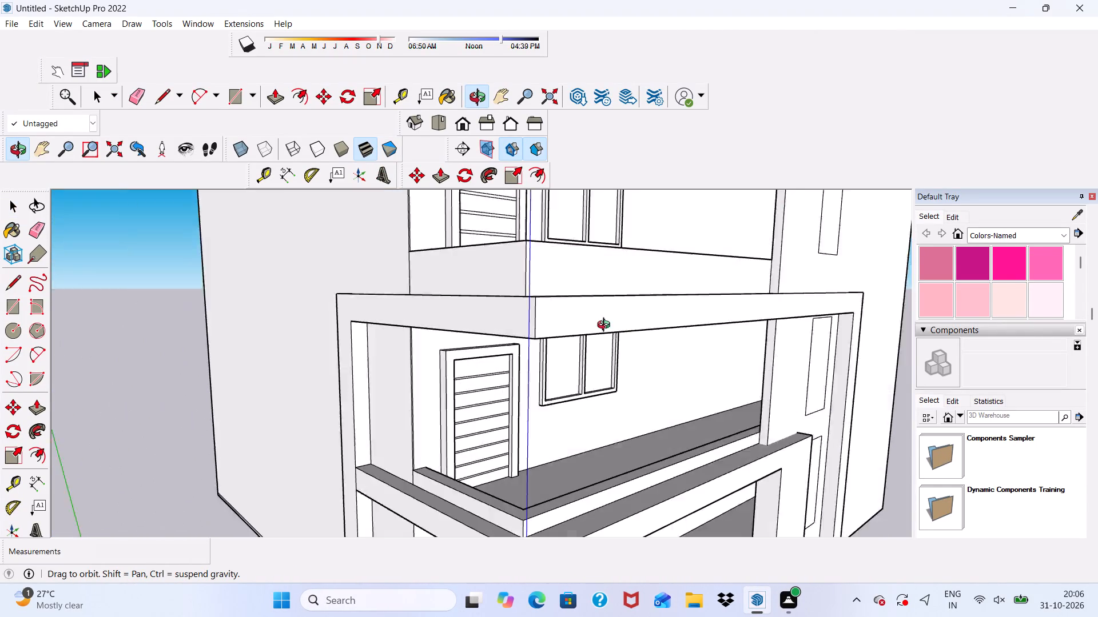
pyautogui.moveTo(606, 326); pyautogui.dragTo(585, 325, button='middle')
pyautogui.scroll(-4, 562, 306)
pyautogui.moveTo(613, 404); pyautogui.dragTo(610, 326, button='middle')
pyautogui.scroll(-6, 604, 322)
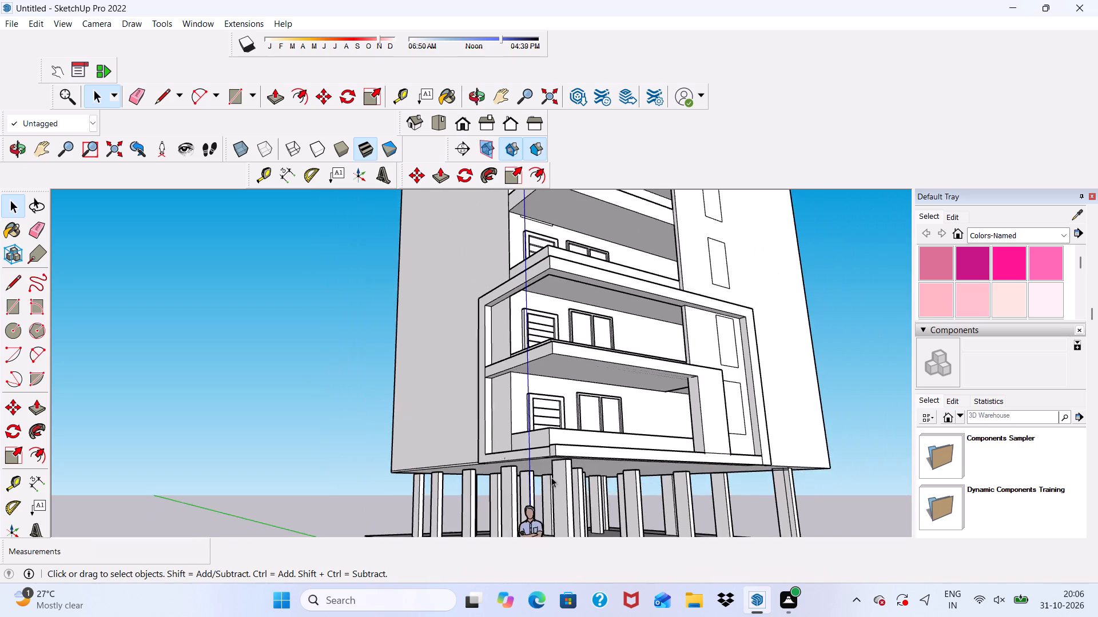
pyautogui.moveTo(551, 478); pyautogui.dragTo(568, 494, button='middle')
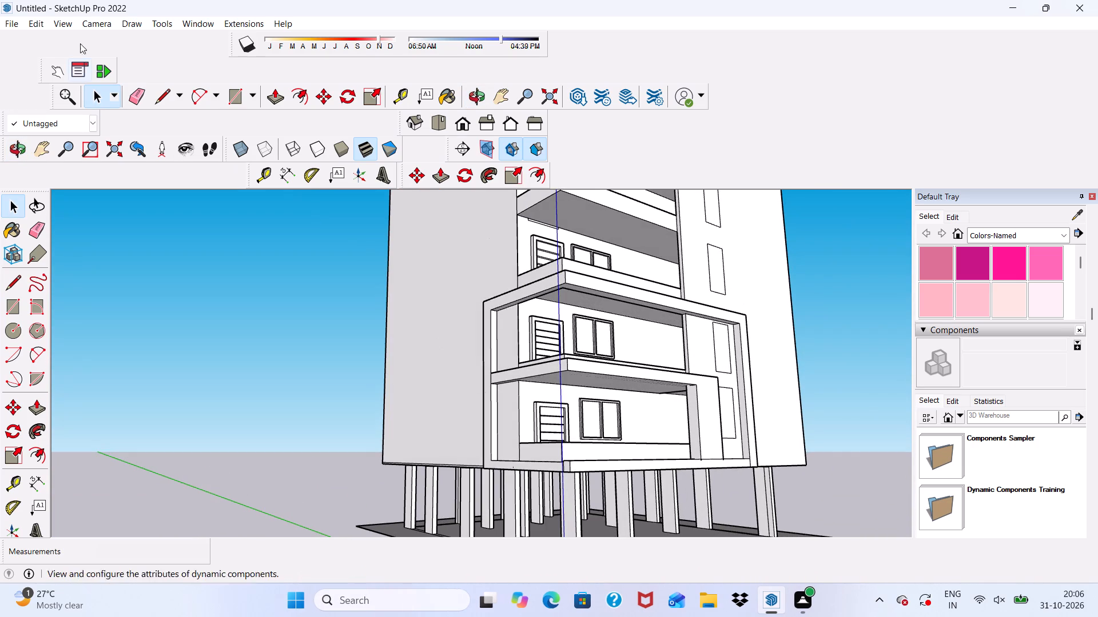
# Erase the stray edge fragment on the lower facade frame's bottom beam near the side wall.
pyautogui.click(140, 89)
pyautogui.scroll(6, 497, 425)
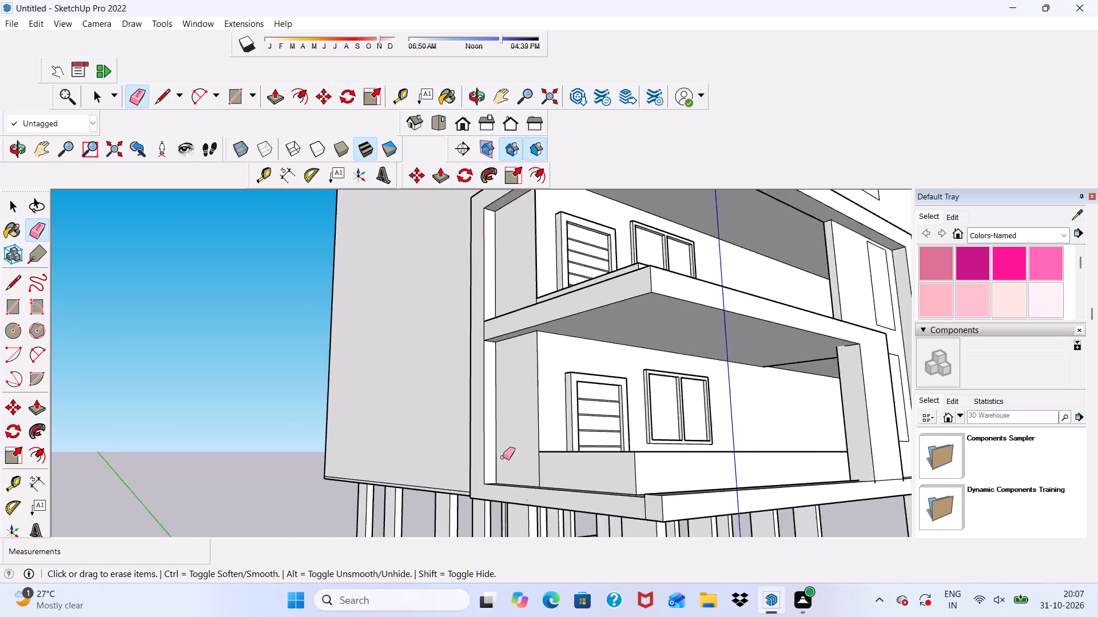
pyautogui.scroll(2, 503, 457)
pyautogui.scroll(-2, 508, 484)
pyautogui.scroll(4, 519, 508)
pyautogui.scroll(-1, 524, 500)
pyautogui.scroll(2, 524, 500)
pyautogui.moveTo(532, 505); pyautogui.dragTo(548, 510)
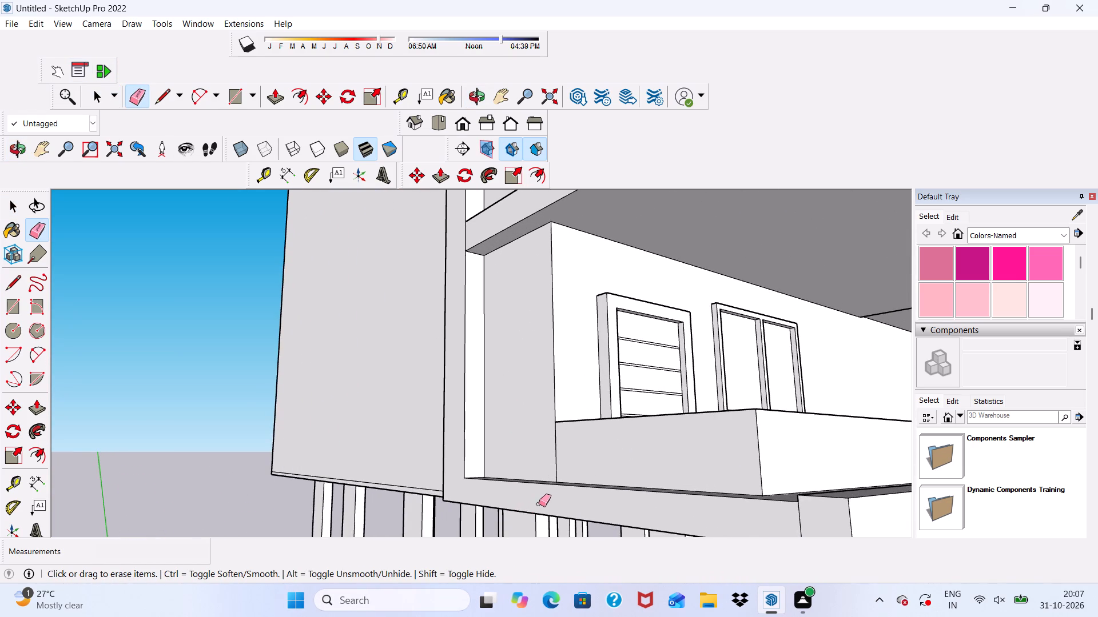
# Examine the lowest balcony's slab edges, parapet and outer corner from several sides for misaligned faces and leftover seams.
pyautogui.scroll(1, 536, 497)
pyautogui.scroll(-4, 400, 418)
pyautogui.moveTo(612, 504); pyautogui.dragTo(622, 554, button='middle')
pyautogui.scroll(4, 617, 515)
pyautogui.scroll(-3, 587, 481)
pyautogui.moveTo(584, 487); pyautogui.dragTo(732, 508, button='middle')
pyautogui.scroll(10, 732, 508)
pyautogui.scroll(-1, 661, 477)
pyautogui.moveTo(661, 476); pyautogui.dragTo(682, 500, button='middle')
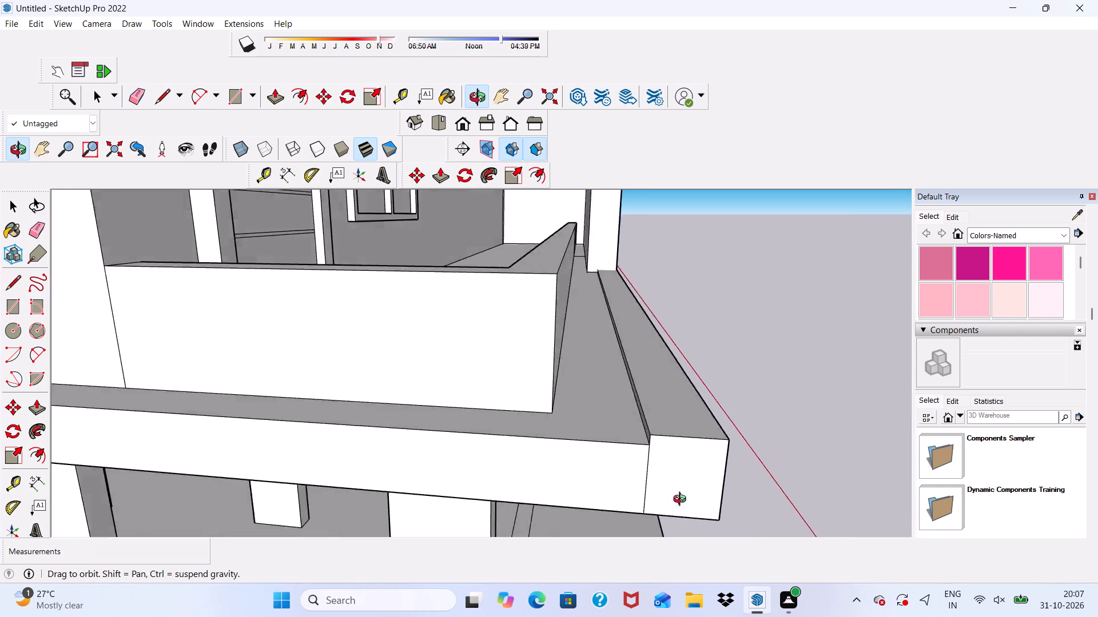
pyautogui.moveTo(682, 500); pyautogui.dragTo(653, 494, button='middle')
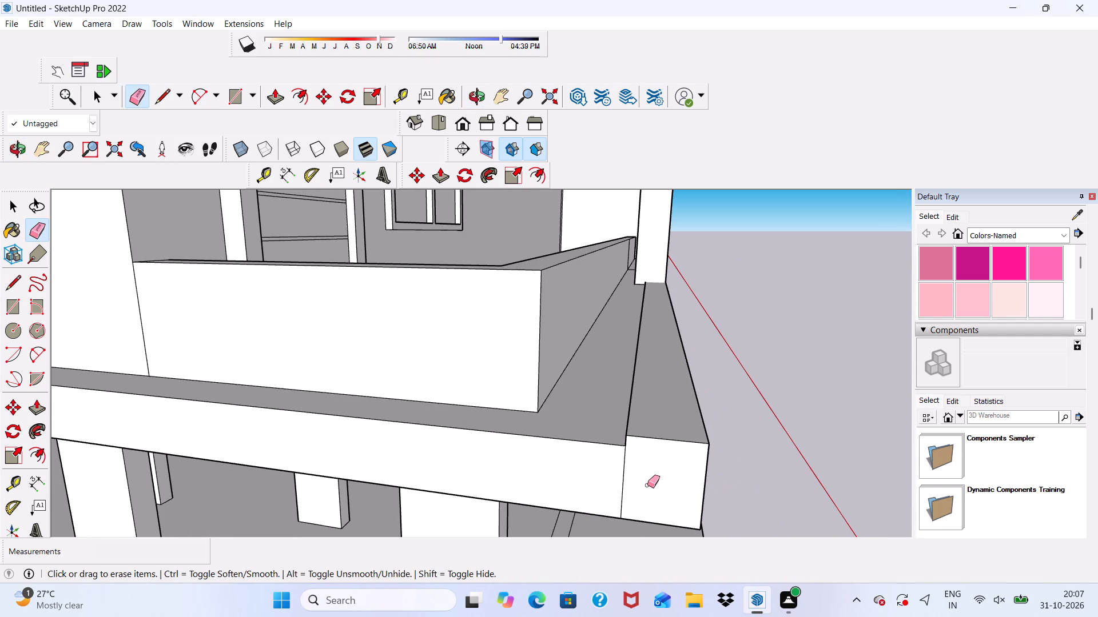
pyautogui.scroll(2, 647, 451)
pyautogui.scroll(-5, 652, 398)
pyautogui.moveTo(659, 404); pyautogui.dragTo(383, 420, button='middle')
pyautogui.scroll(1, 377, 414)
pyautogui.scroll(-12, 372, 410)
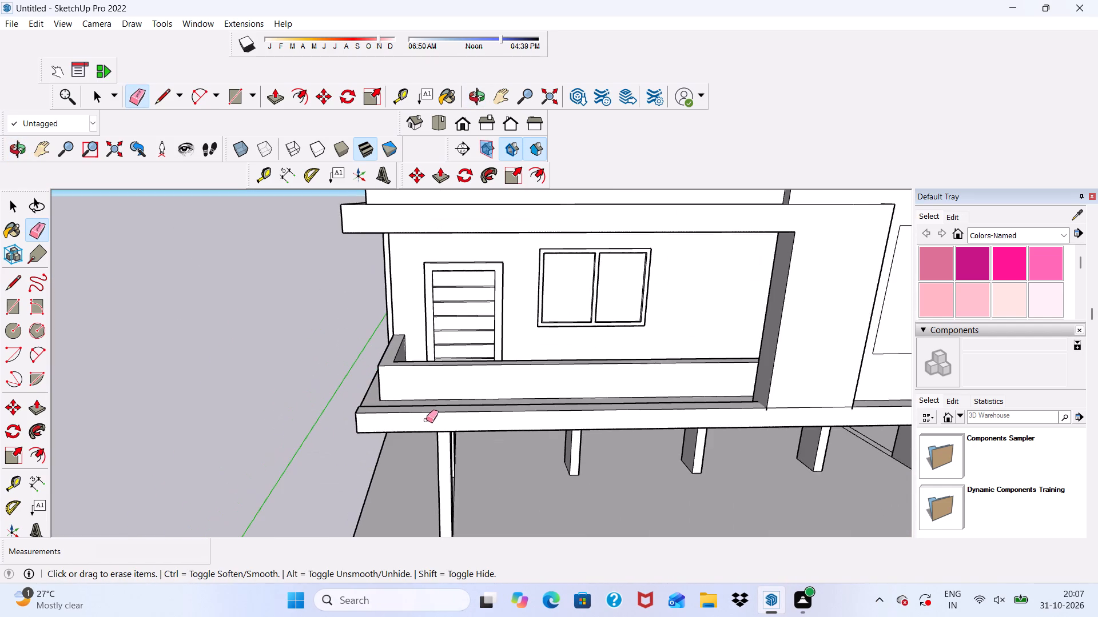
pyautogui.moveTo(427, 420); pyautogui.dragTo(388, 446, button='middle')
pyautogui.scroll(1, 395, 429)
pyautogui.scroll(-7, 352, 406)
pyautogui.moveTo(415, 428); pyautogui.dragTo(531, 322, button='middle')
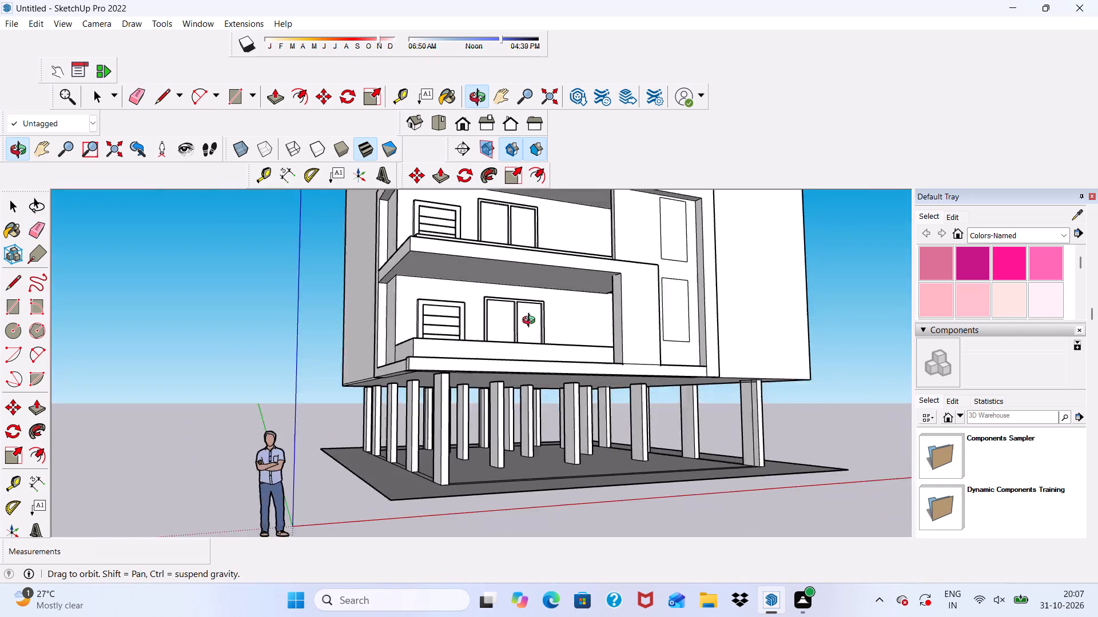
pyautogui.moveTo(531, 322); pyautogui.dragTo(792, 372, button='middle')
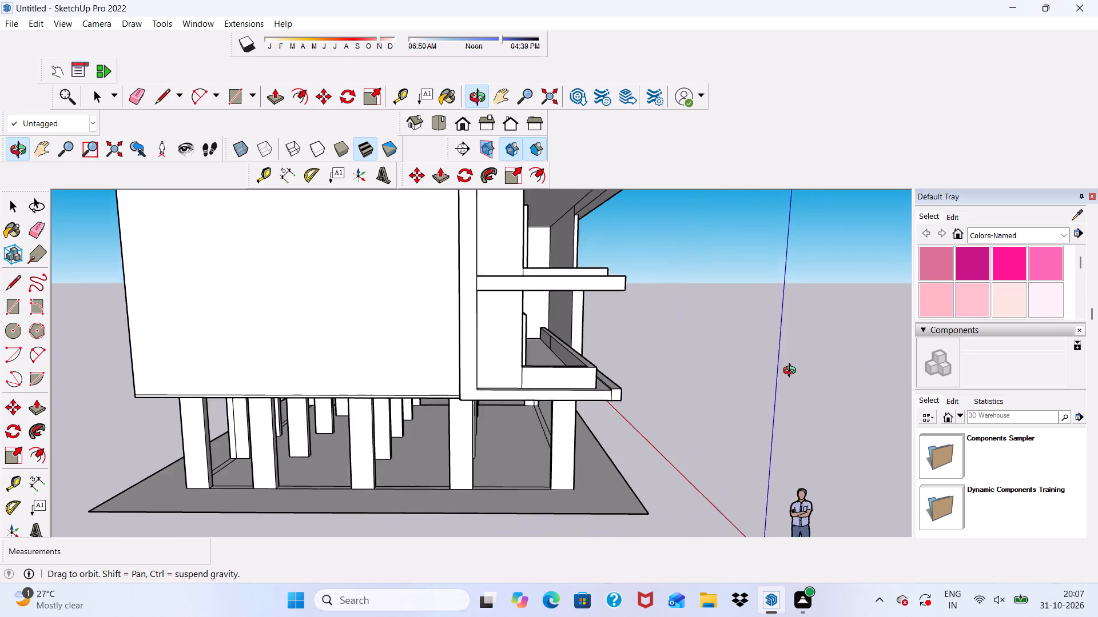
pyautogui.moveTo(792, 372); pyautogui.dragTo(559, 451, button='middle')
pyautogui.scroll(12, 451, 455)
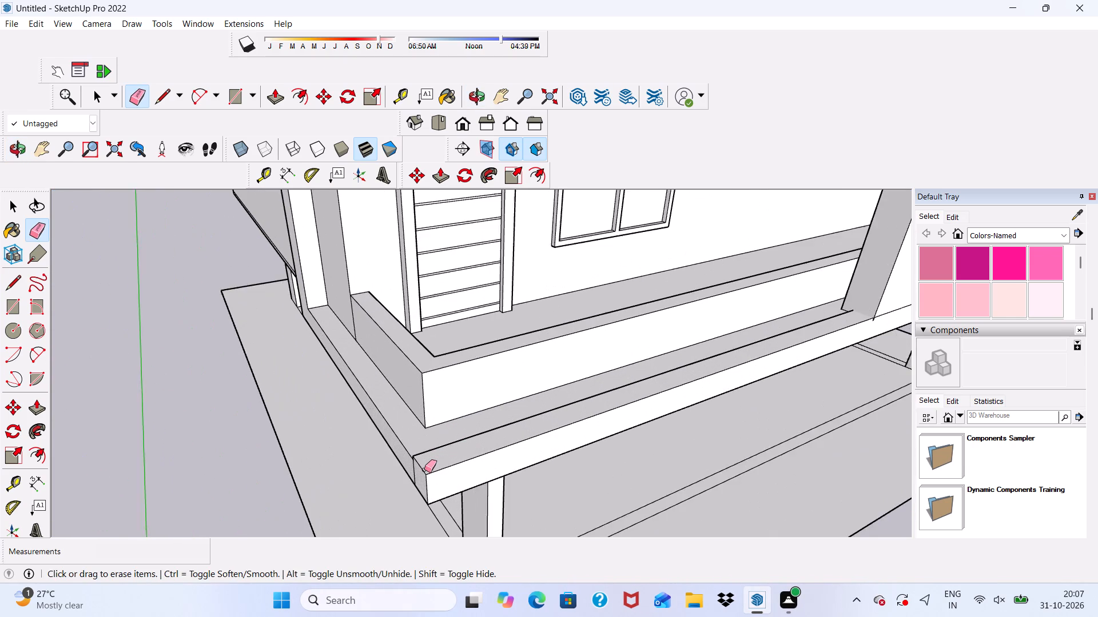
pyautogui.scroll(1, 424, 470)
pyautogui.scroll(-1, 424, 470)
pyautogui.scroll(2, 425, 470)
pyautogui.scroll(-9, 305, 431)
pyautogui.moveTo(494, 436); pyautogui.dragTo(491, 402, button='middle')
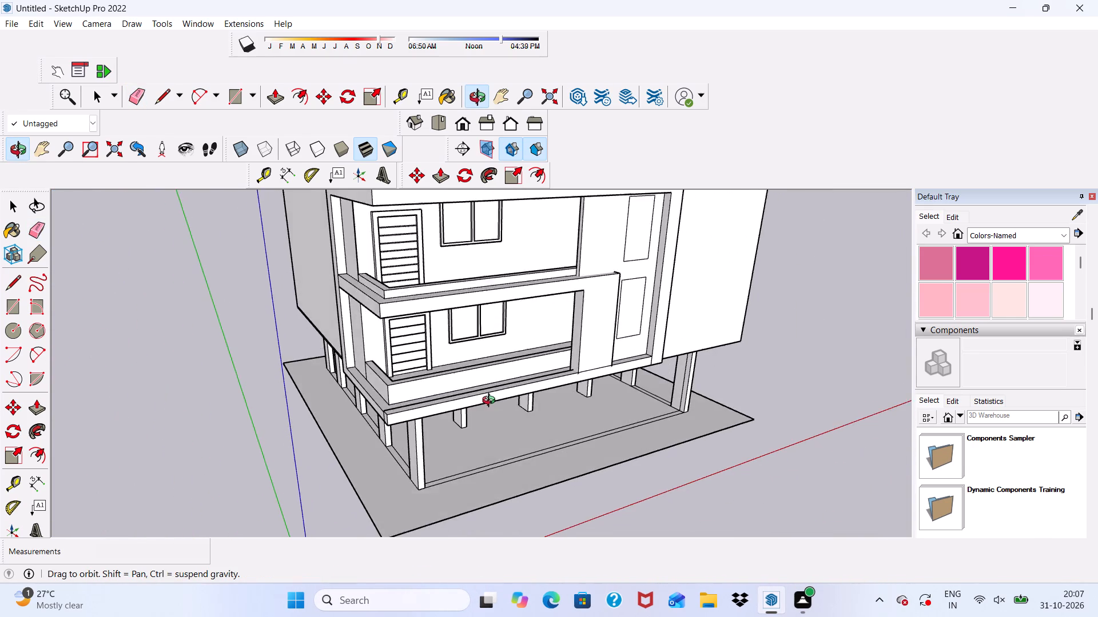
pyautogui.moveTo(491, 402); pyautogui.dragTo(491, 388, button='middle')
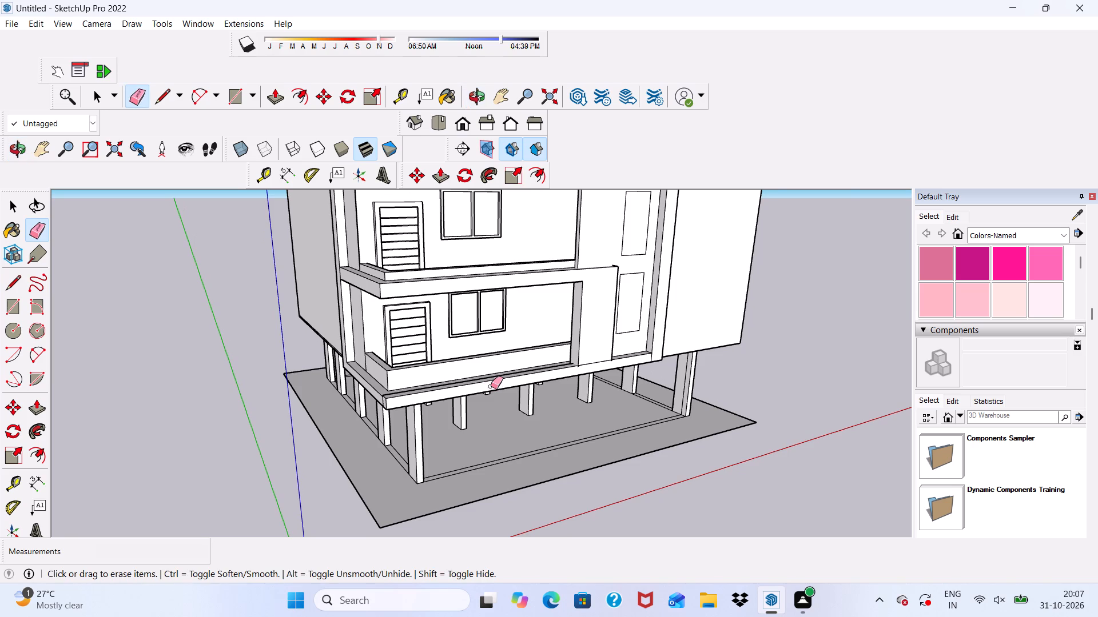
# Push/Pull the front face of the lowest balcony's edge beam back about 11 1/16".
pyautogui.scroll(12, 498, 382)
pyautogui.middleClick(293, 423)
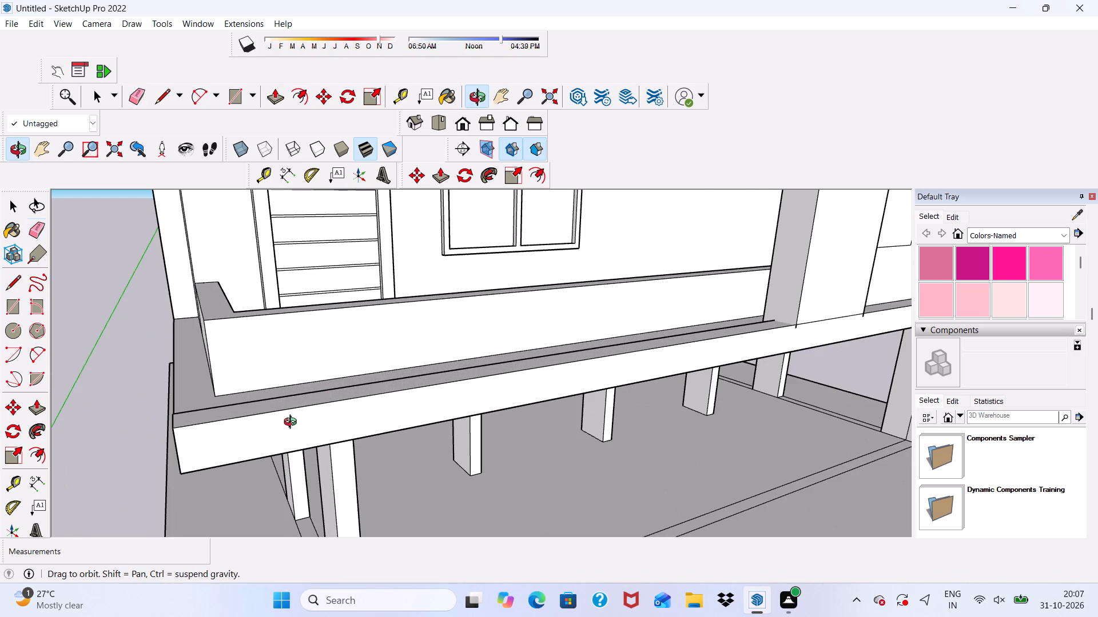
pyautogui.click(268, 95)
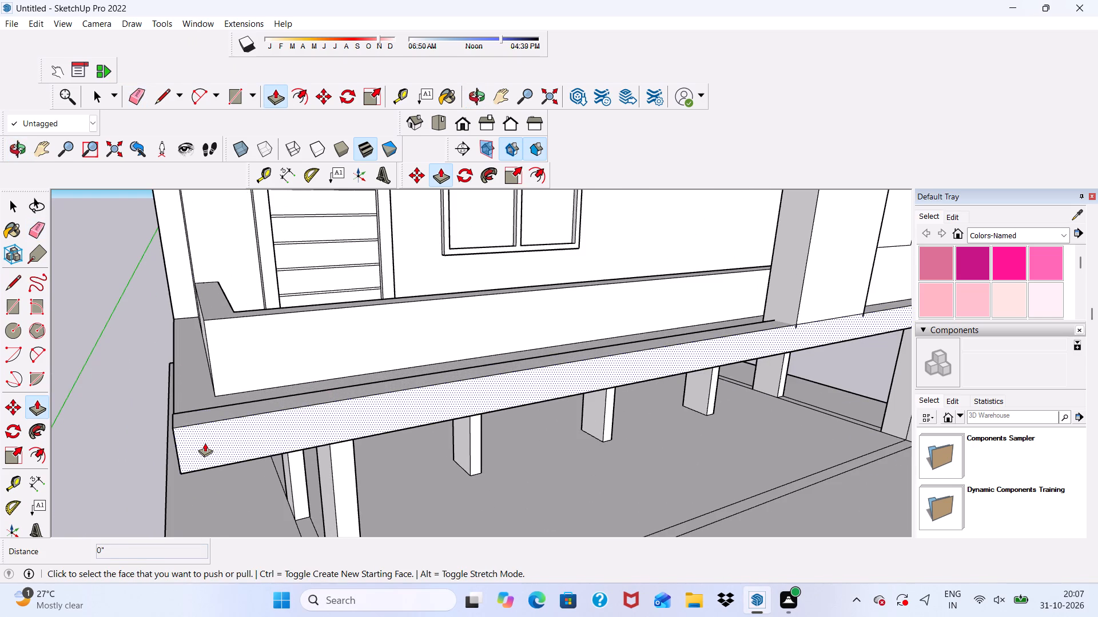
pyautogui.click(205, 443)
pyautogui.click(186, 426)
# Push/Pull the exposed end face of the frame's bottom beam about 32' 2 7/16" to the balcony's outer corner.
pyautogui.scroll(-5, 183, 411)
pyautogui.moveTo(427, 399); pyautogui.dragTo(461, 391, button='middle')
pyautogui.scroll(4, 797, 302)
pyautogui.scroll(3, 730, 325)
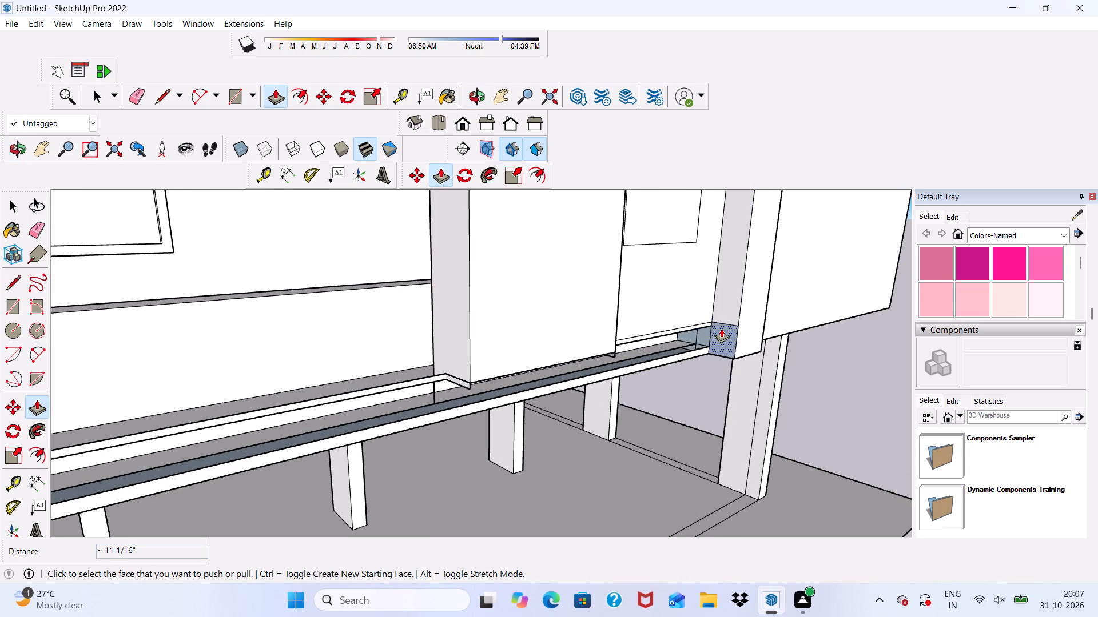
pyautogui.click(721, 328)
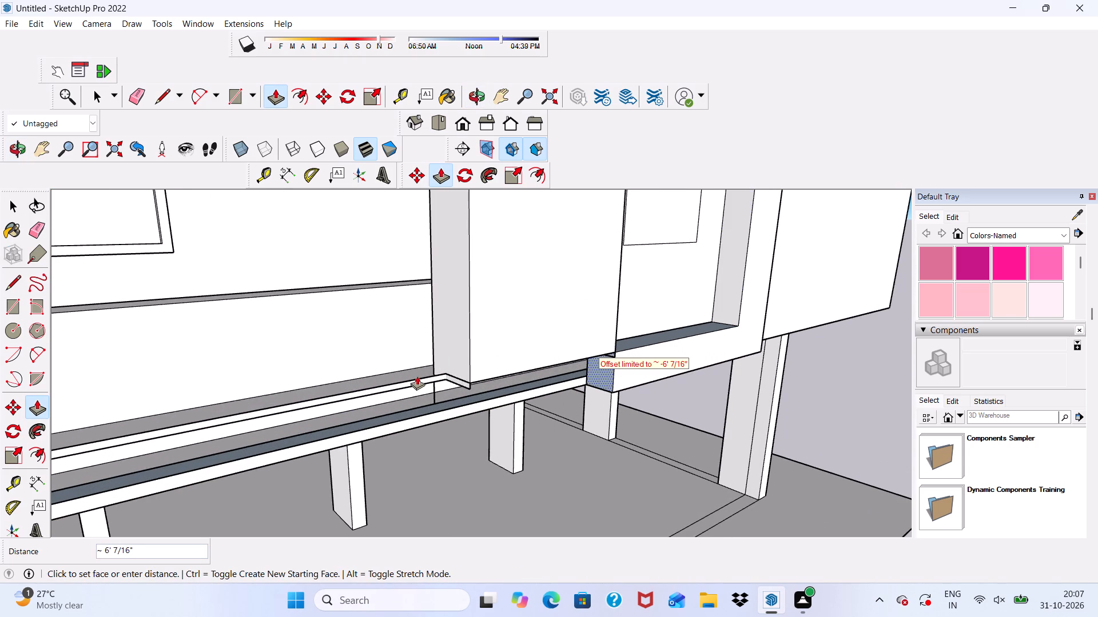
pyautogui.scroll(-5, 396, 360)
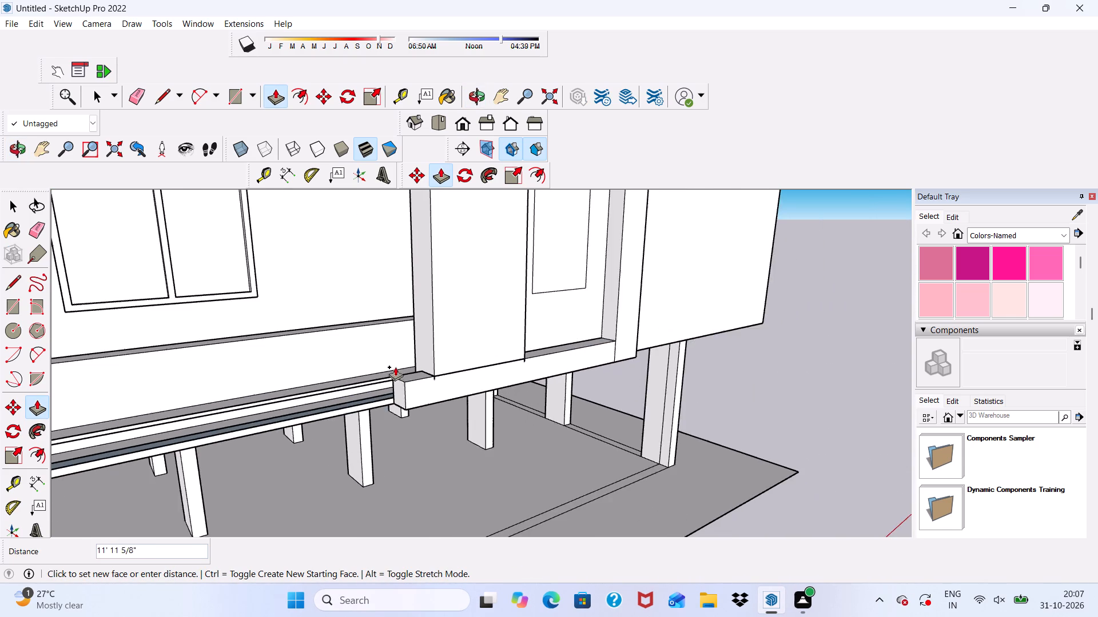
pyautogui.scroll(-11, 395, 367)
pyautogui.scroll(18, 202, 408)
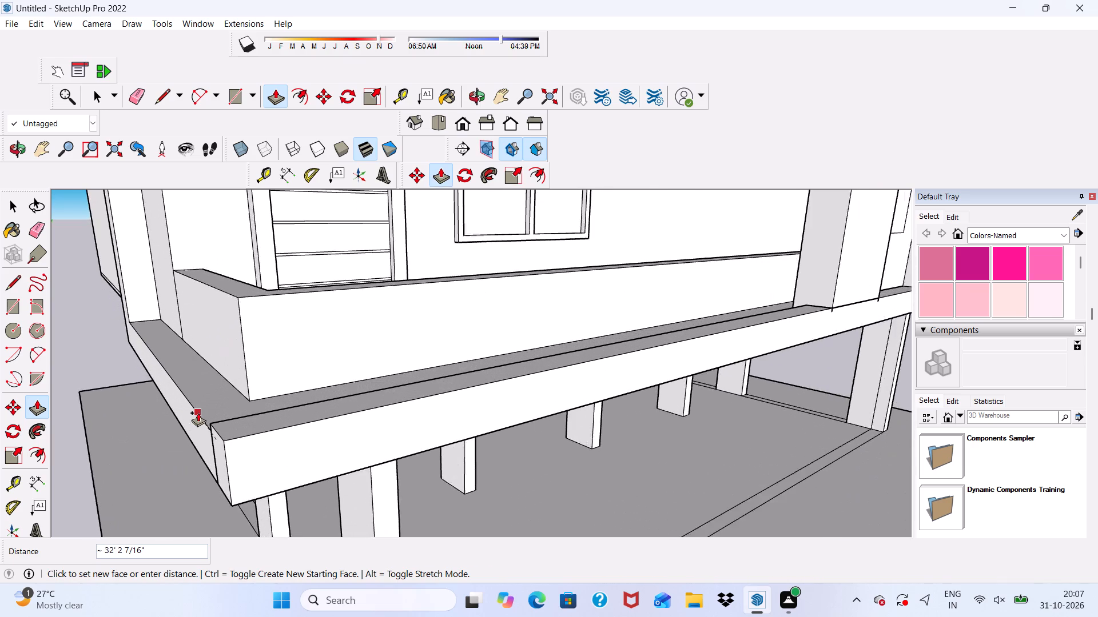
pyautogui.scroll(5, 198, 412)
pyautogui.click(198, 412)
# Push/Pull the slab strip around the lowest balcony's parapet up about 1 5/8", level with the front beam's top.
pyautogui.scroll(-2, 224, 466)
pyautogui.moveTo(232, 484); pyautogui.dragTo(526, 484, button='middle')
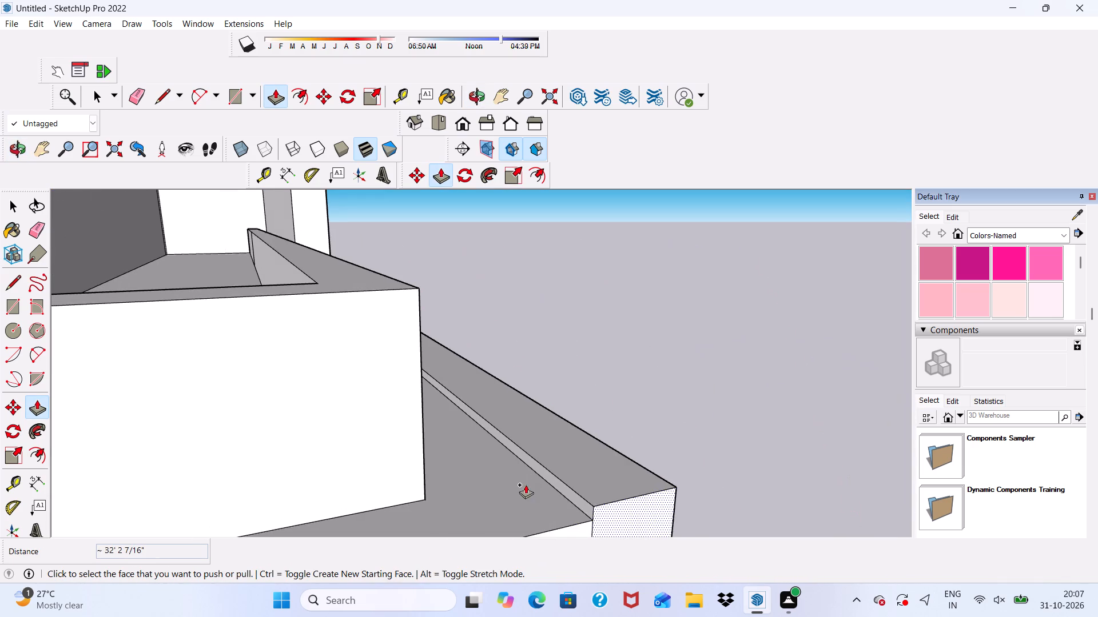
pyautogui.scroll(3, 638, 467)
pyautogui.scroll(-4, 471, 442)
pyautogui.moveTo(423, 474); pyautogui.dragTo(313, 481, button='middle')
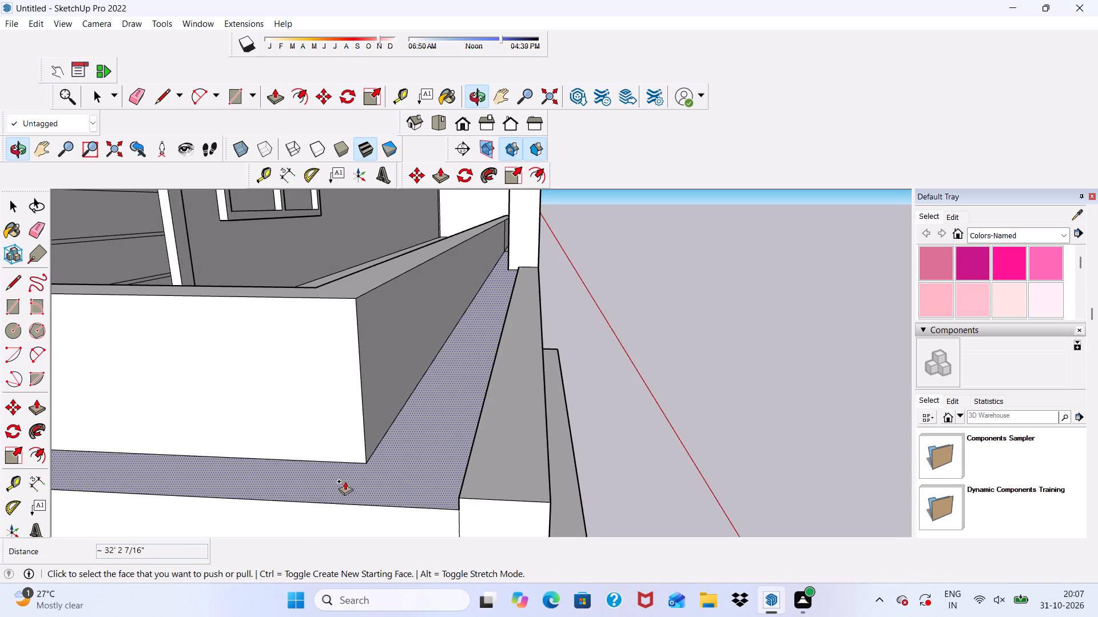
pyautogui.click(395, 492)
pyautogui.click(482, 494)
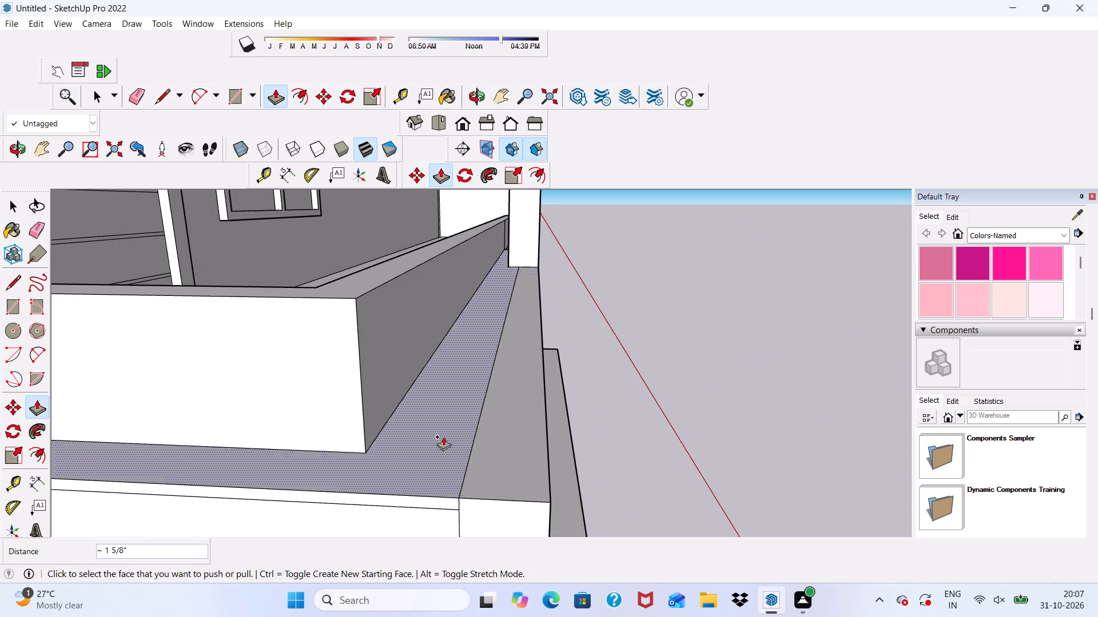
# Erase the horizontal and vertical seam edges on the lowest balcony slab's side face near the outer corner.
pyautogui.scroll(-5, 419, 435)
pyautogui.moveTo(428, 502); pyautogui.dragTo(366, 438, button='middle')
pyautogui.scroll(-6, 355, 424)
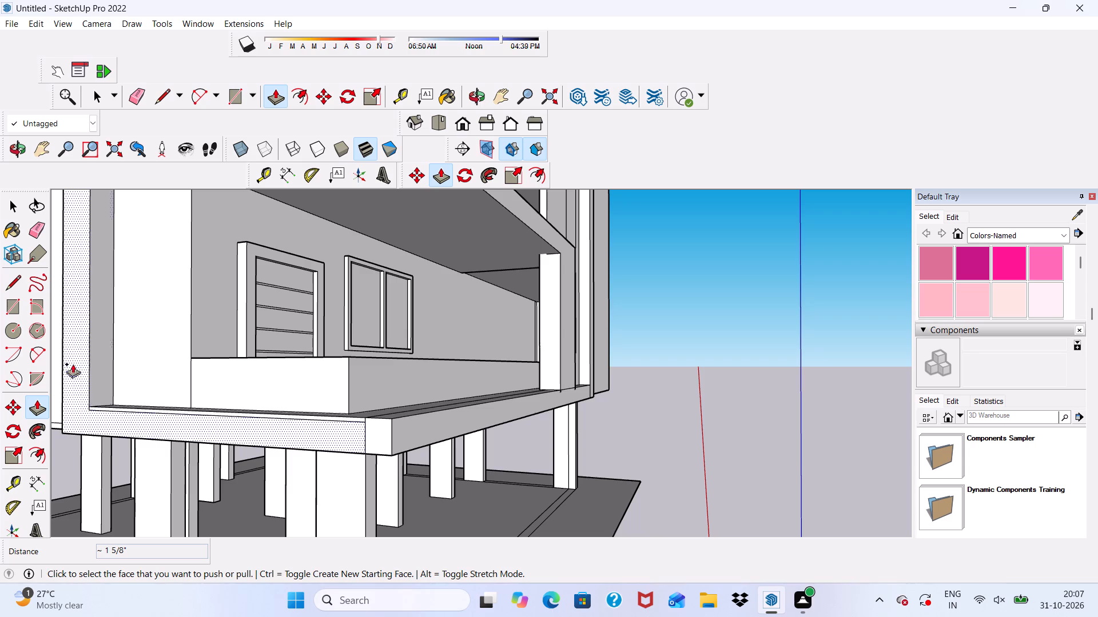
pyautogui.click(129, 94)
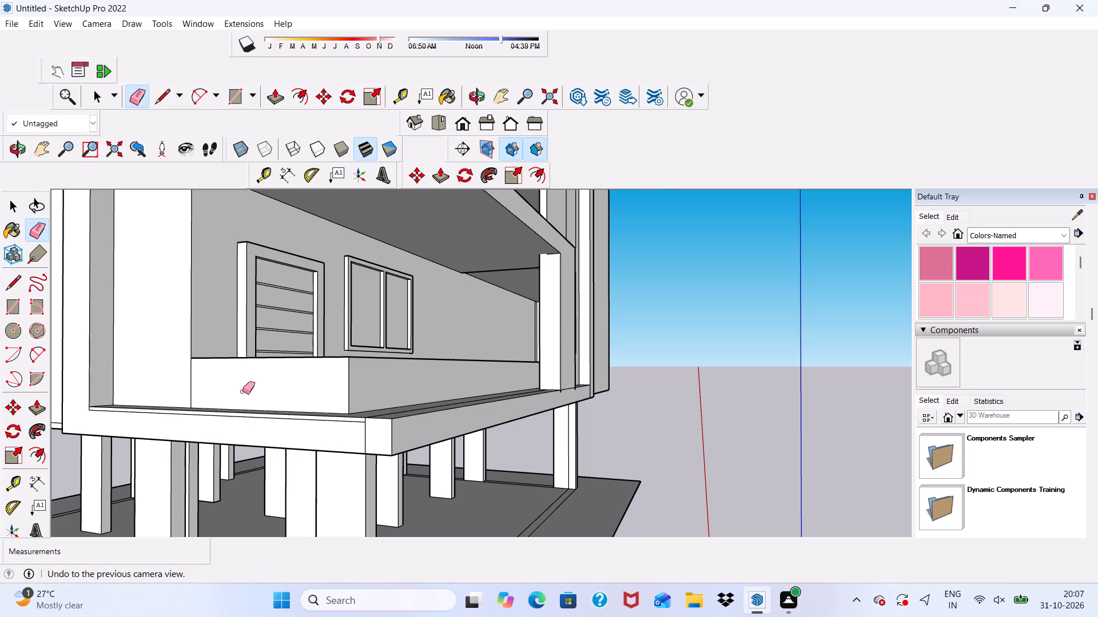
pyautogui.scroll(4, 246, 450)
pyautogui.scroll(-9, 303, 375)
pyautogui.scroll(4, 394, 384)
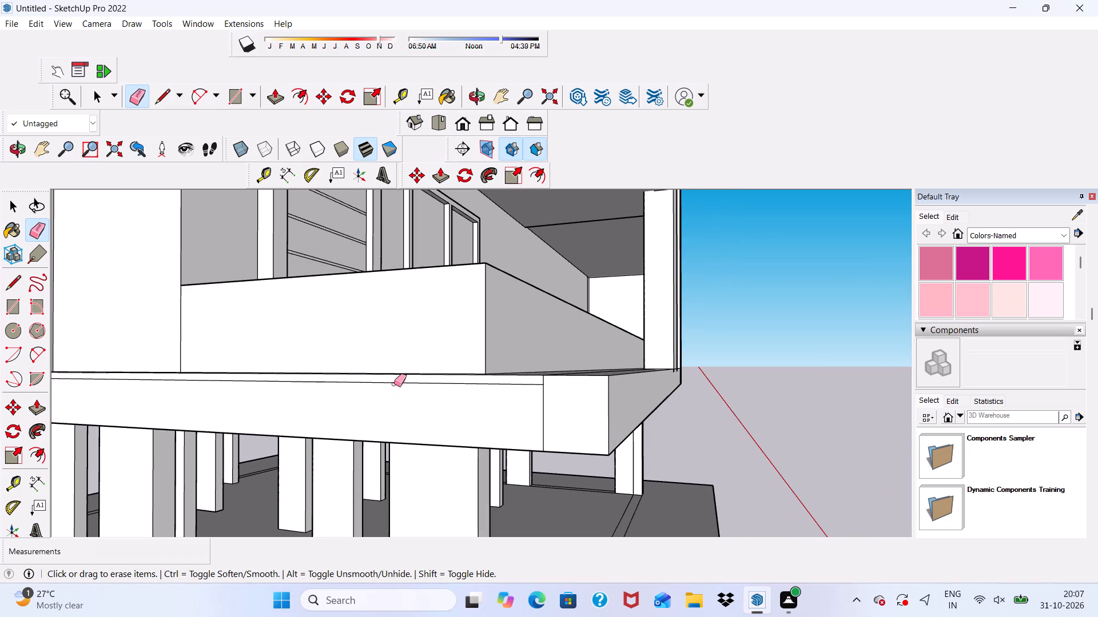
pyautogui.moveTo(402, 380); pyautogui.dragTo(407, 396)
pyautogui.moveTo(531, 408); pyautogui.dragTo(552, 419)
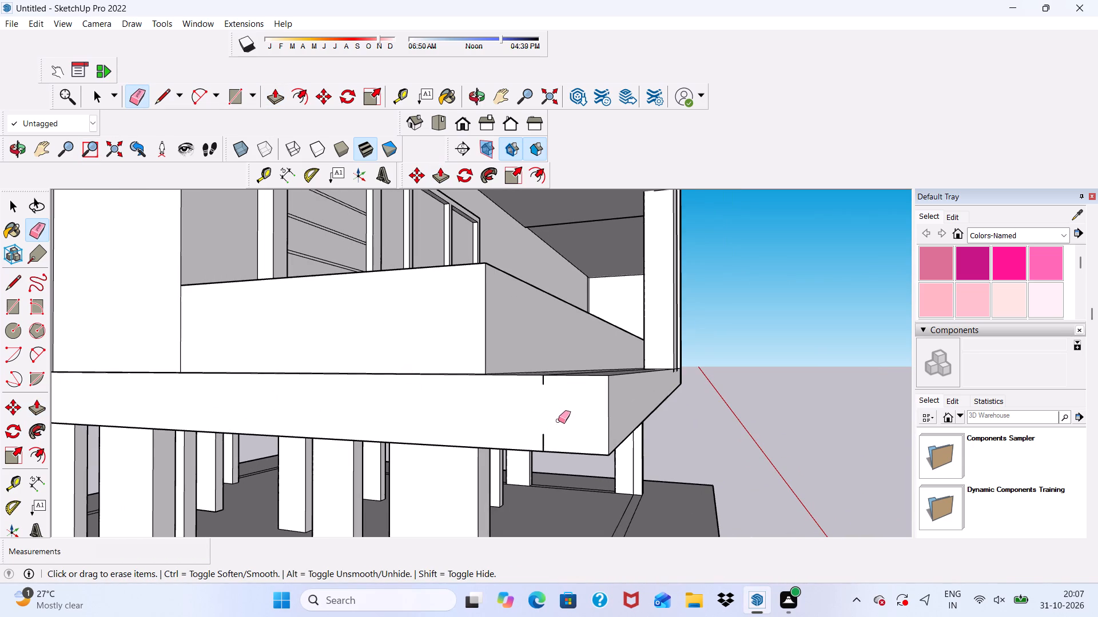
pyautogui.scroll(2, 551, 424)
pyautogui.moveTo(543, 445); pyautogui.dragTo(540, 452)
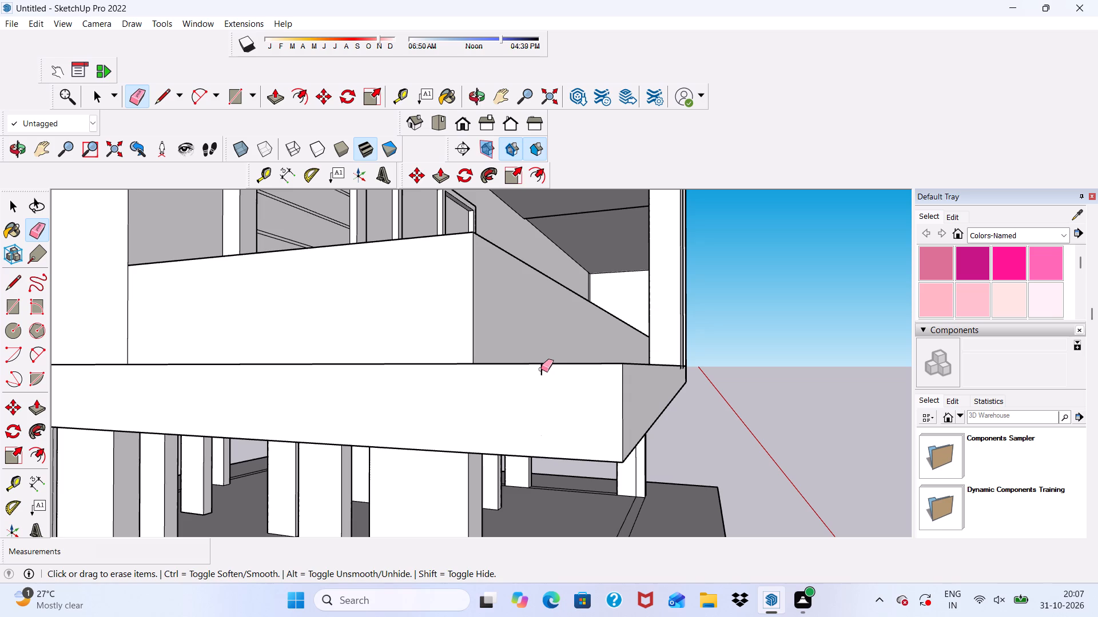
pyautogui.moveTo(541, 369); pyautogui.dragTo(535, 402)
# Erase the seam edge between the front beam's top and the slab strip outside the parapet.
pyautogui.scroll(-1, 586, 392)
pyautogui.moveTo(584, 402); pyautogui.dragTo(503, 489, button='middle')
pyautogui.moveTo(520, 418); pyautogui.dragTo(522, 437)
# Erase the parallel seam lines and the corner outline on the underside of the lowest balcony slab.
pyautogui.scroll(-5, 522, 431)
pyautogui.moveTo(574, 465); pyautogui.dragTo(456, 243, button='middle')
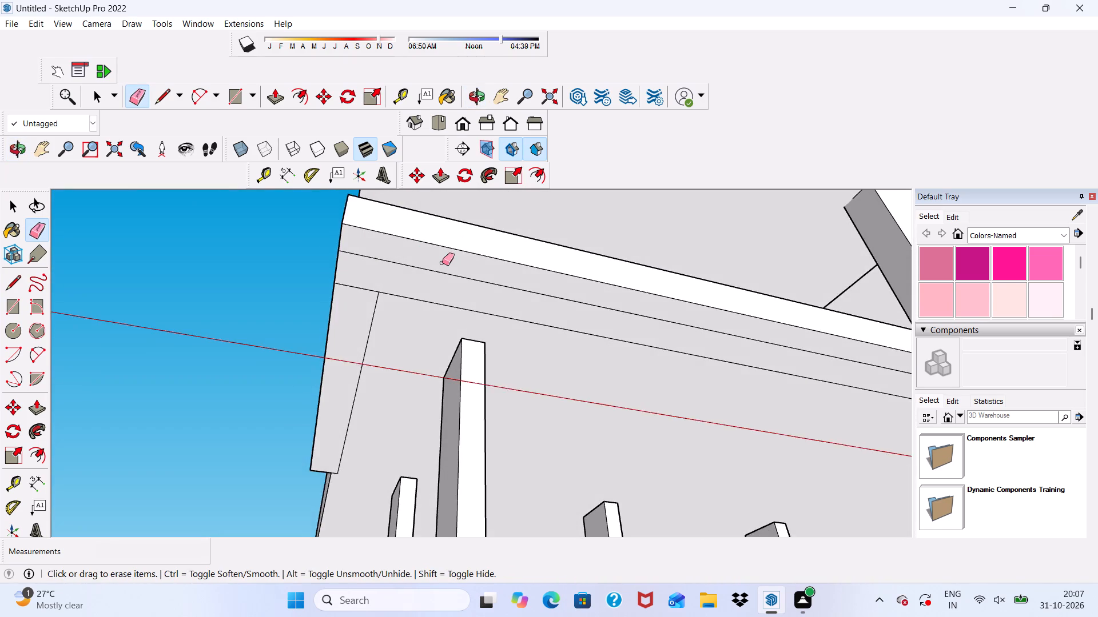
pyautogui.scroll(5, 442, 263)
pyautogui.moveTo(435, 271); pyautogui.dragTo(404, 334)
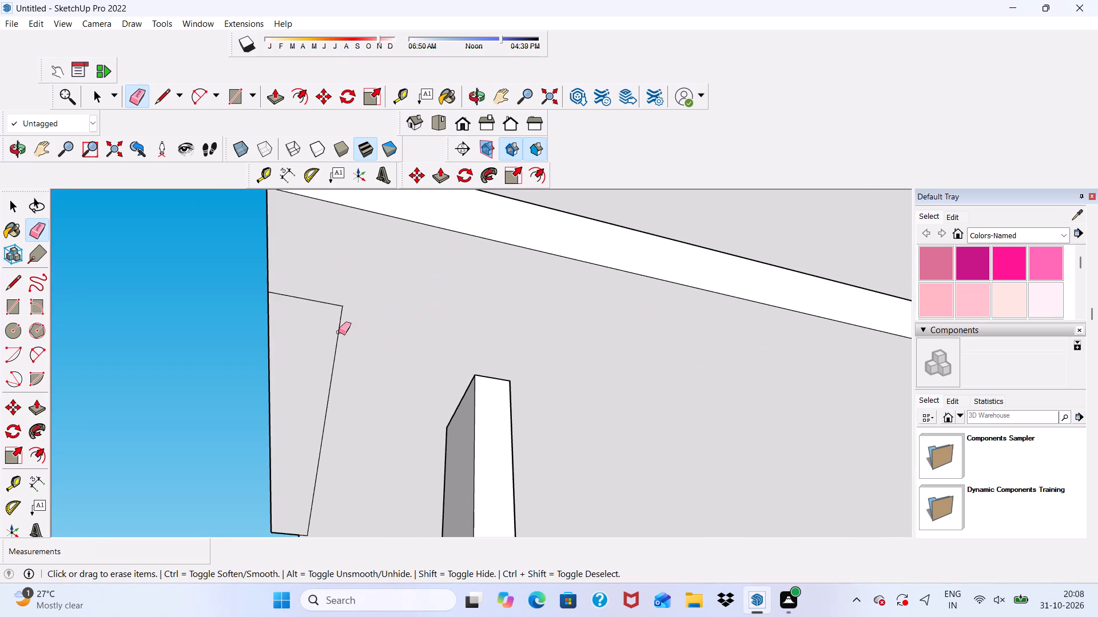
pyautogui.moveTo(339, 302); pyautogui.dragTo(337, 358)
pyautogui.scroll(-5, 298, 288)
pyautogui.scroll(-6, 88, 314)
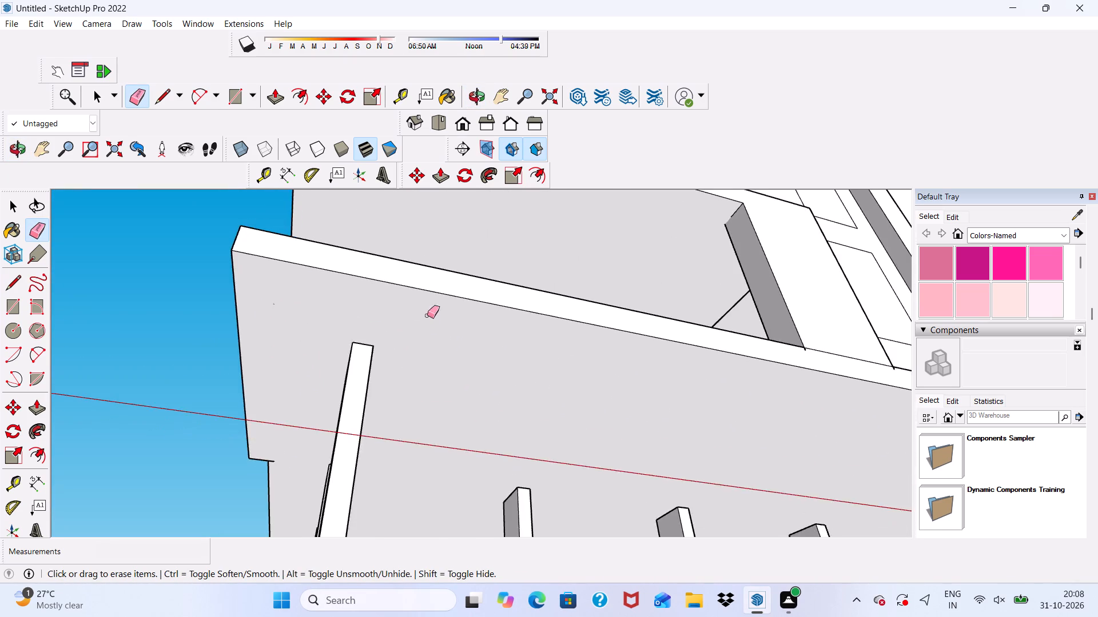
pyautogui.scroll(-3, 427, 315)
# Erase the short diagonal edge and stray fragments on the slab underside below the frame's end opposite the balcony.
pyautogui.moveTo(546, 372); pyautogui.dragTo(467, 402, button='middle')
pyautogui.scroll(4, 799, 344)
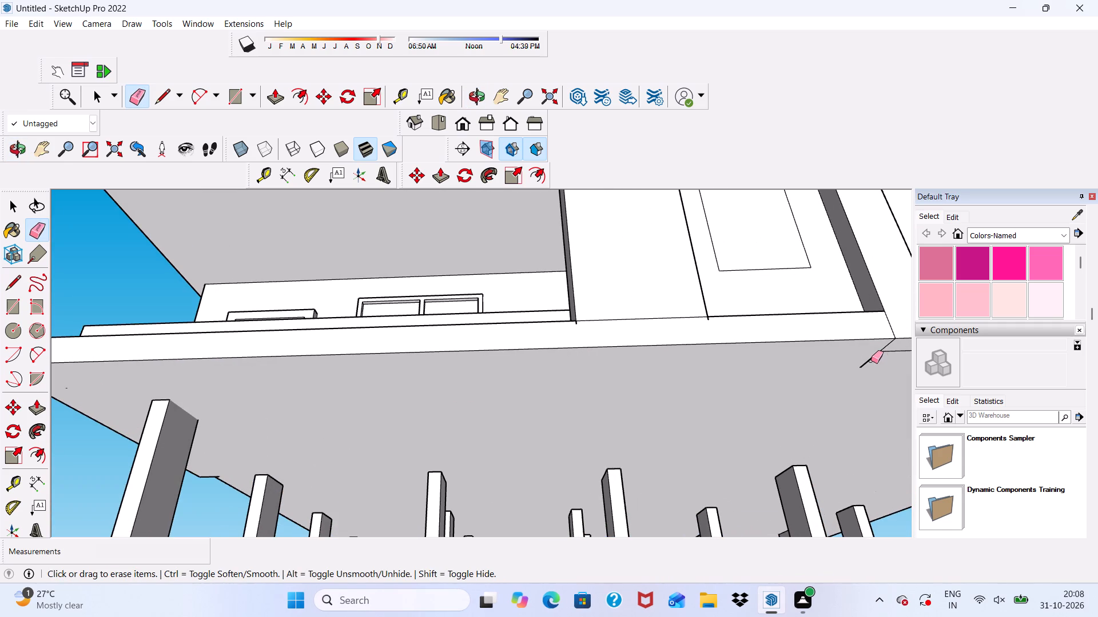
pyautogui.click(871, 360)
pyautogui.scroll(-5, 736, 360)
pyautogui.moveTo(844, 358); pyautogui.dragTo(681, 341, button='middle')
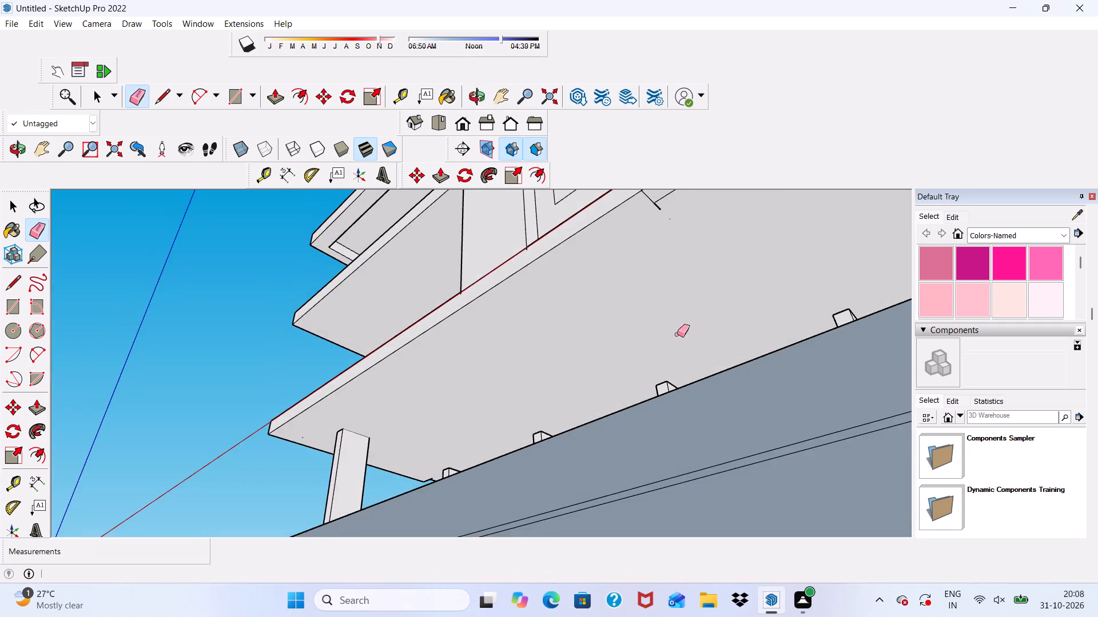
pyautogui.moveTo(677, 334); pyautogui.dragTo(694, 378, button='middle')
pyautogui.scroll(16, 702, 318)
pyautogui.moveTo(708, 339); pyautogui.dragTo(706, 346)
pyautogui.moveTo(694, 345); pyautogui.dragTo(691, 353)
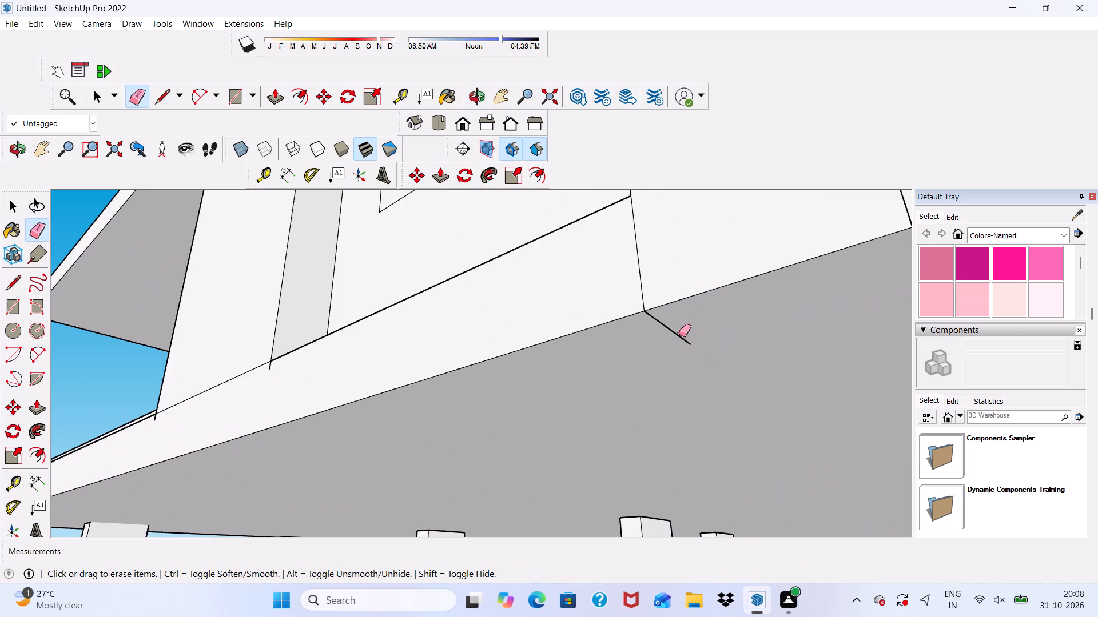
pyautogui.click(679, 334)
pyautogui.scroll(-2, 663, 329)
pyautogui.moveTo(682, 333); pyautogui.dragTo(687, 354)
pyautogui.moveTo(688, 341); pyautogui.dragTo(696, 361)
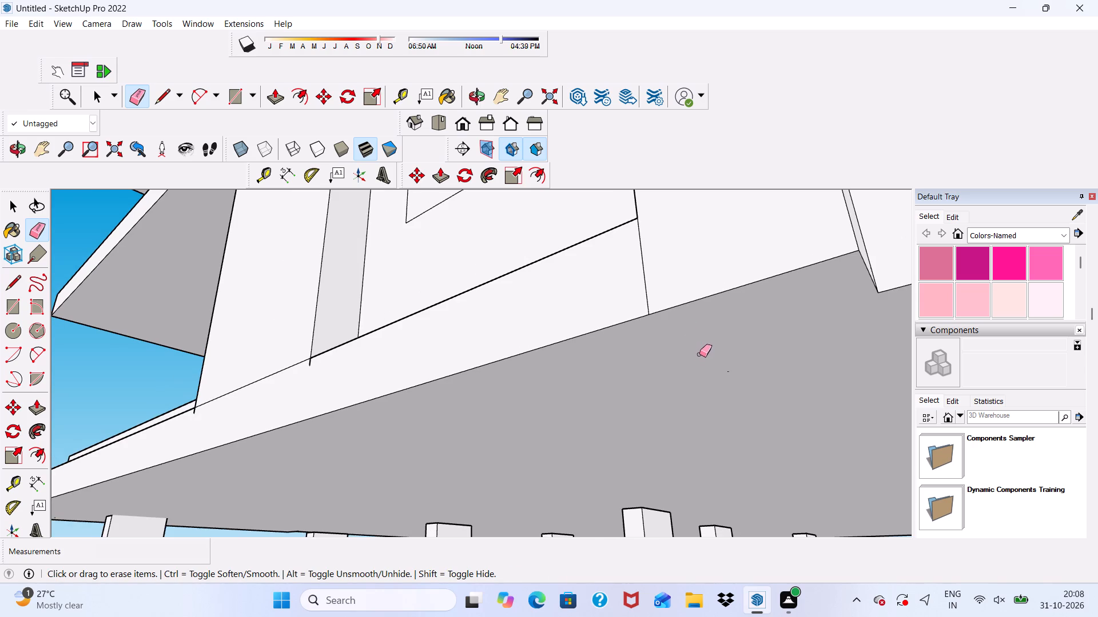
pyautogui.moveTo(700, 354); pyautogui.dragTo(717, 370)
pyautogui.moveTo(719, 357); pyautogui.dragTo(731, 375)
pyautogui.moveTo(734, 363); pyautogui.dragTo(729, 378)
# Erase the vertical joint edge between the frame's bottom beam and its upright opposite the balcony corner.
pyautogui.scroll(-8, 677, 316)
pyautogui.moveTo(674, 323); pyautogui.dragTo(741, 382, button='middle')
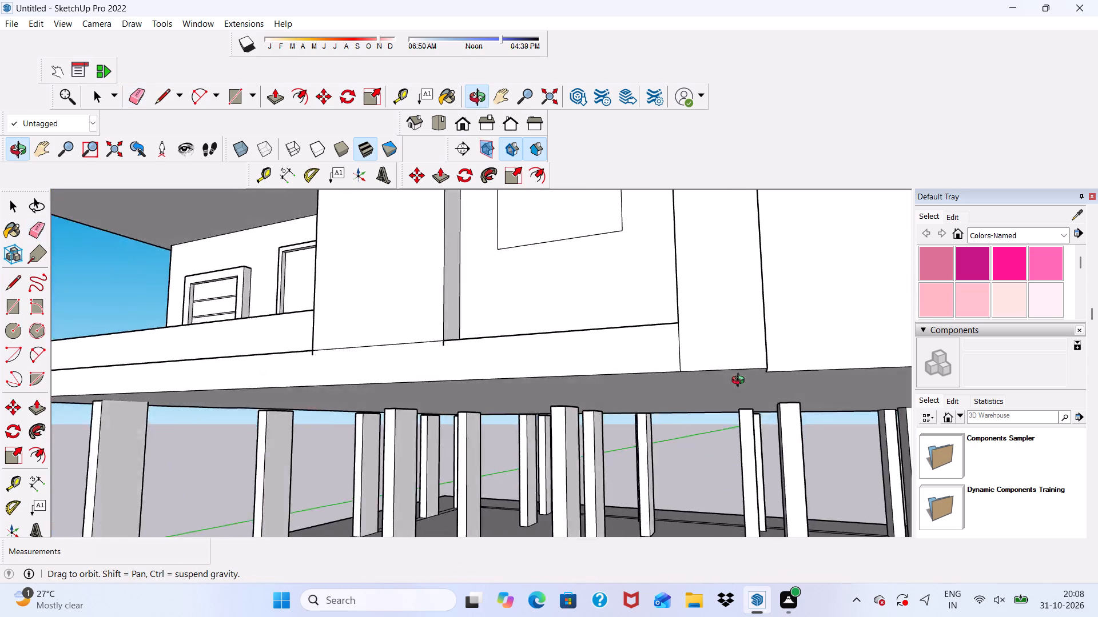
pyautogui.moveTo(741, 382); pyautogui.dragTo(814, 439, button='middle')
pyautogui.scroll(4, 753, 362)
pyautogui.moveTo(650, 360); pyautogui.dragTo(663, 362)
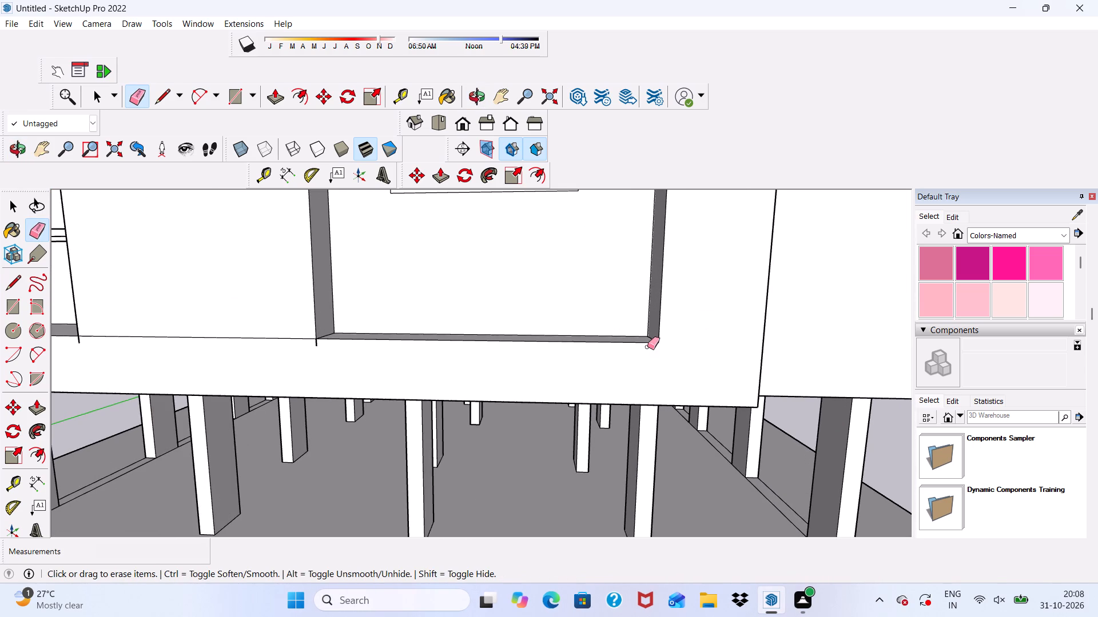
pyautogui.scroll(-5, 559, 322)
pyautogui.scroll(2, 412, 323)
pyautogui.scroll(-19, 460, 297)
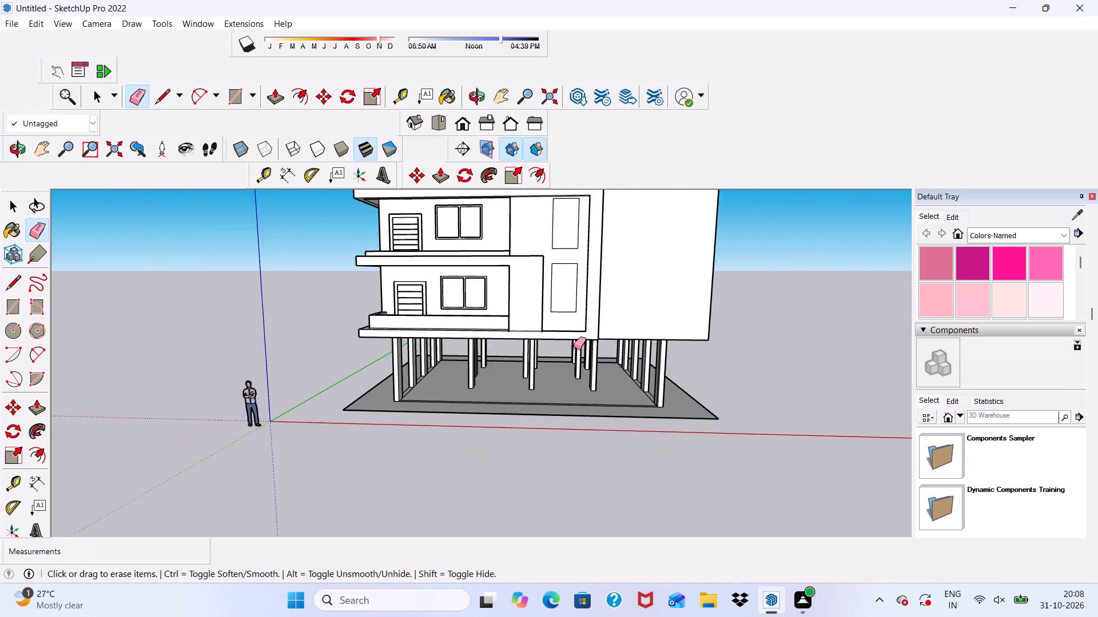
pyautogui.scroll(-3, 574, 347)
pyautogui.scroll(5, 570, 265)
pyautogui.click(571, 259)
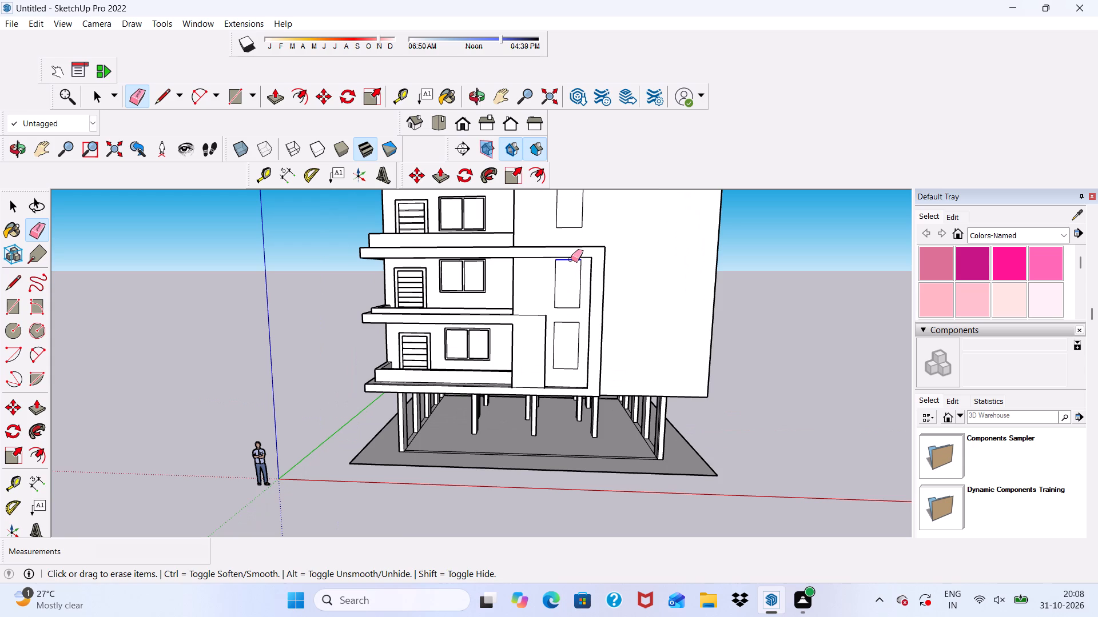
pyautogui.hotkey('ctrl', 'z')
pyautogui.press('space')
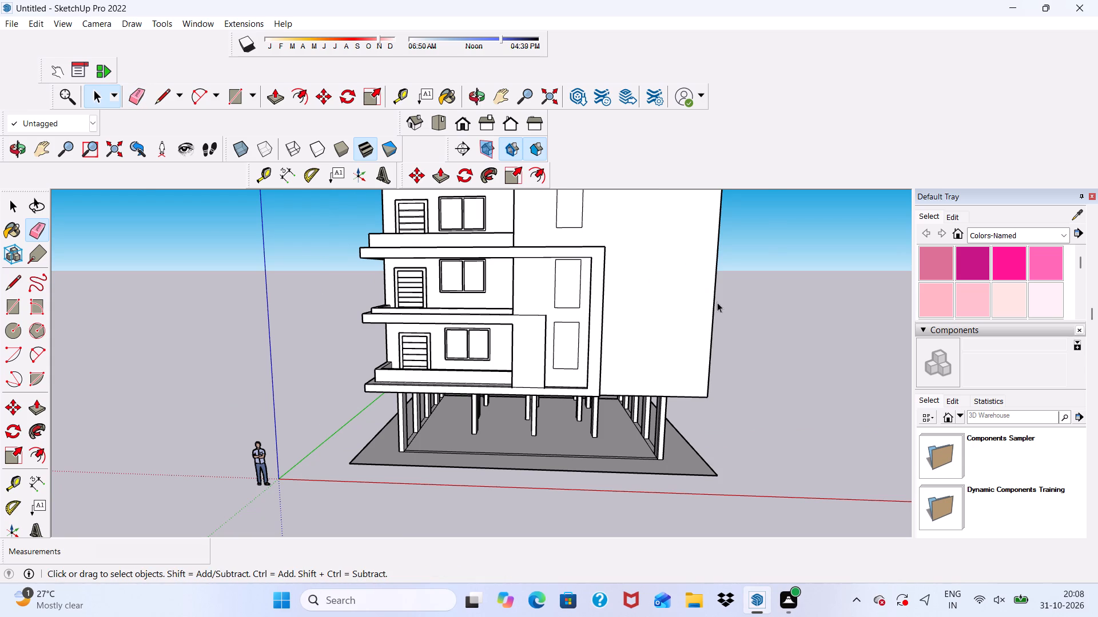
# Move the lowest tall rectangular panel inside the lower facade frame down about 9 inches.
pyautogui.scroll(2, 770, 320)
pyautogui.scroll(3, 568, 327)
pyautogui.doubleClick(514, 341)
pyautogui.scroll(-1, 507, 341)
pyautogui.moveTo(506, 340); pyautogui.dragTo(421, 336, button='middle')
pyautogui.scroll(4, 432, 325)
pyautogui.scroll(1, 289, 134)
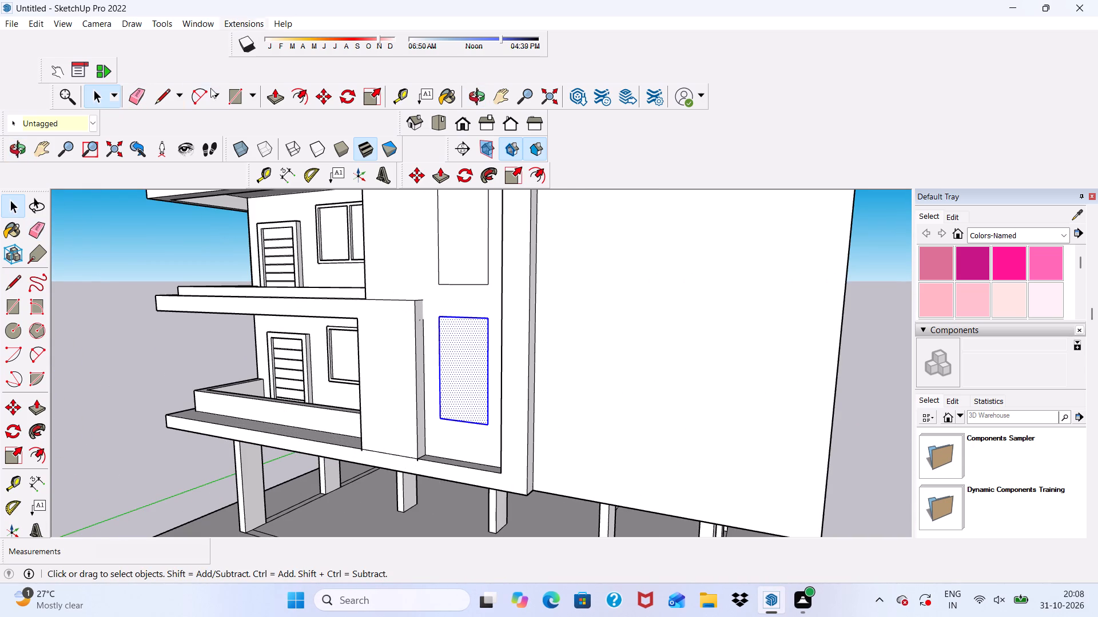
pyautogui.click(316, 97)
pyautogui.scroll(-4, 366, 214)
pyautogui.moveTo(388, 302); pyautogui.dragTo(440, 267, button='middle')
pyautogui.scroll(1, 494, 338)
pyautogui.click(479, 335)
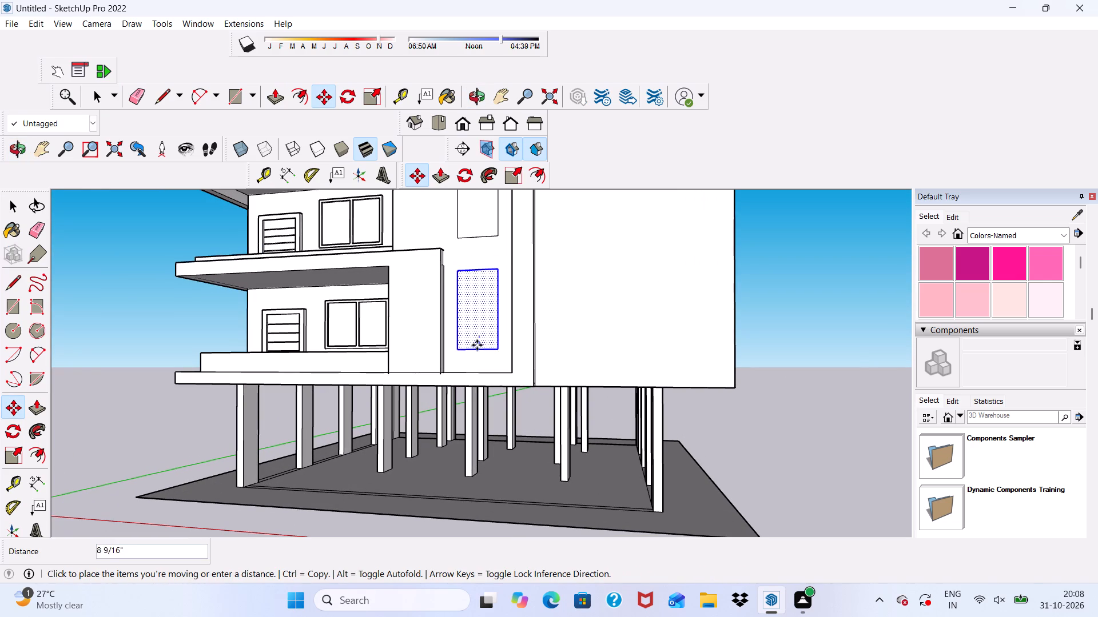
pyautogui.click(478, 348)
pyautogui.scroll(-3, 440, 306)
pyautogui.press('space')
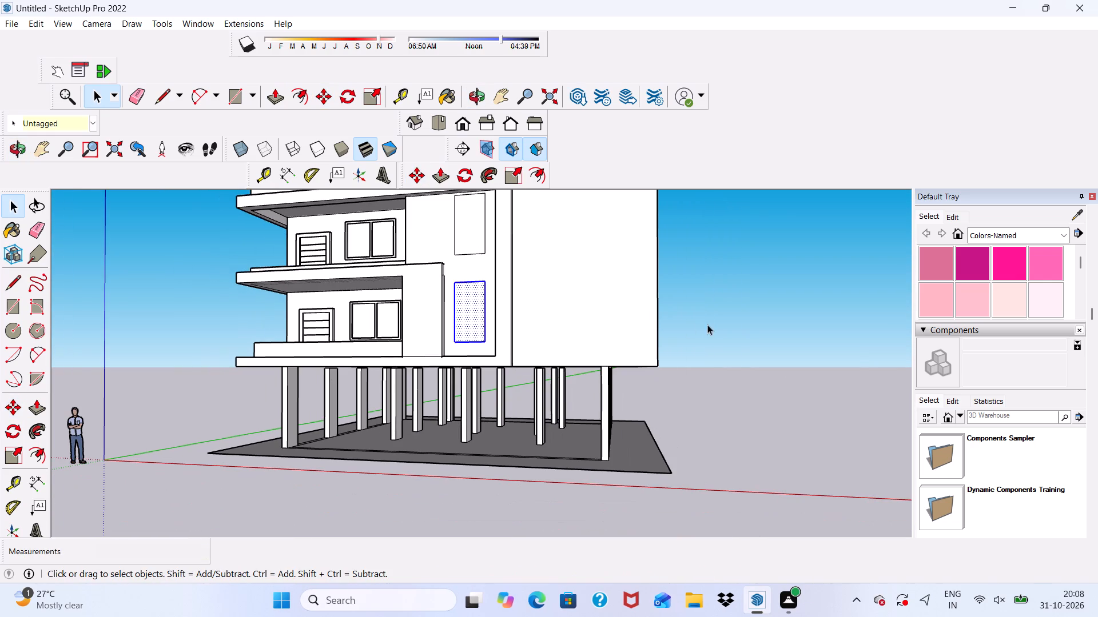
pyautogui.click(709, 324)
# Move the upper tall rectangular panel inside the lower facade frame down about 10 inches.
pyautogui.scroll(2, 377, 224)
pyautogui.doubleClick(482, 242)
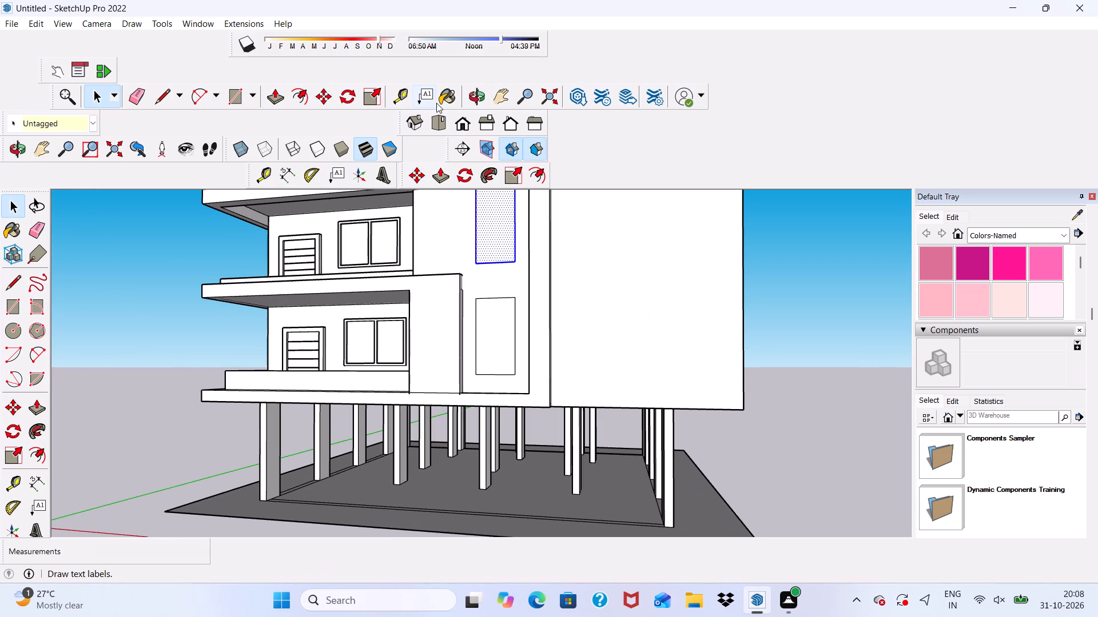
pyautogui.click(416, 170)
pyautogui.click(491, 249)
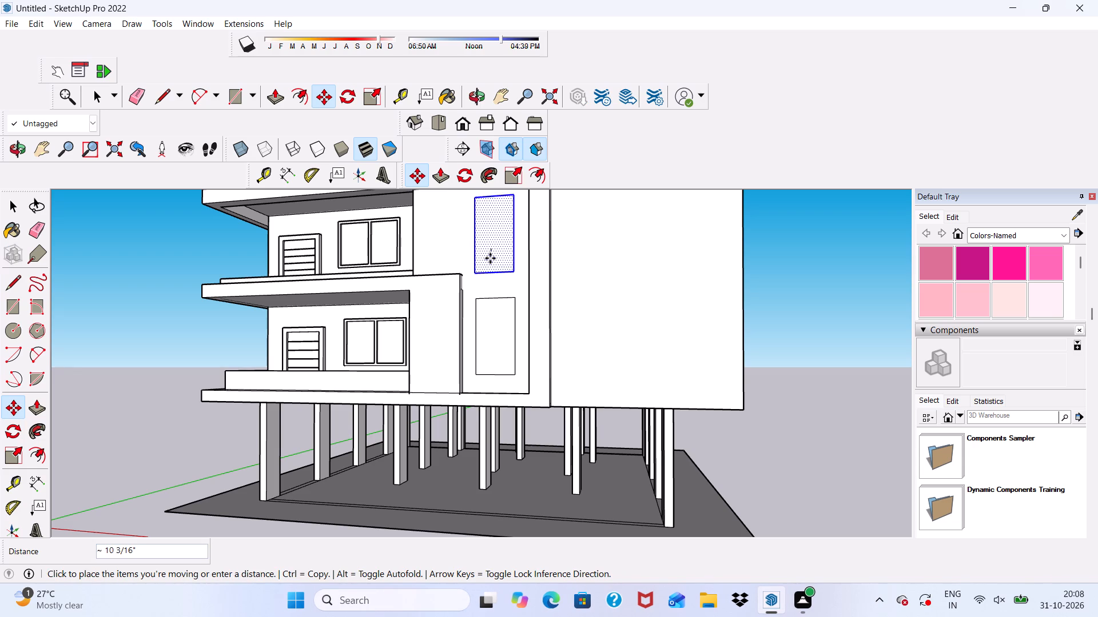
pyautogui.click(490, 257)
pyautogui.scroll(-5, 479, 246)
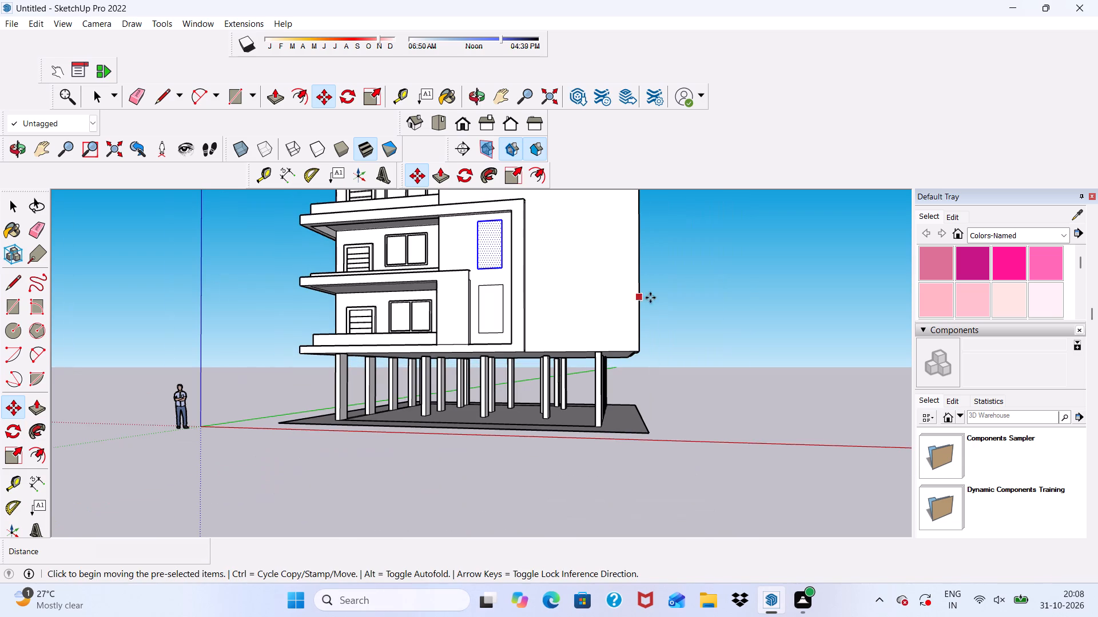
pyautogui.press('space')
pyautogui.click(702, 273)
# Offset the upper tall panel's outline inside the lower facade frame outward by 6".
pyautogui.moveTo(524, 243); pyautogui.dragTo(615, 267, button='middle')
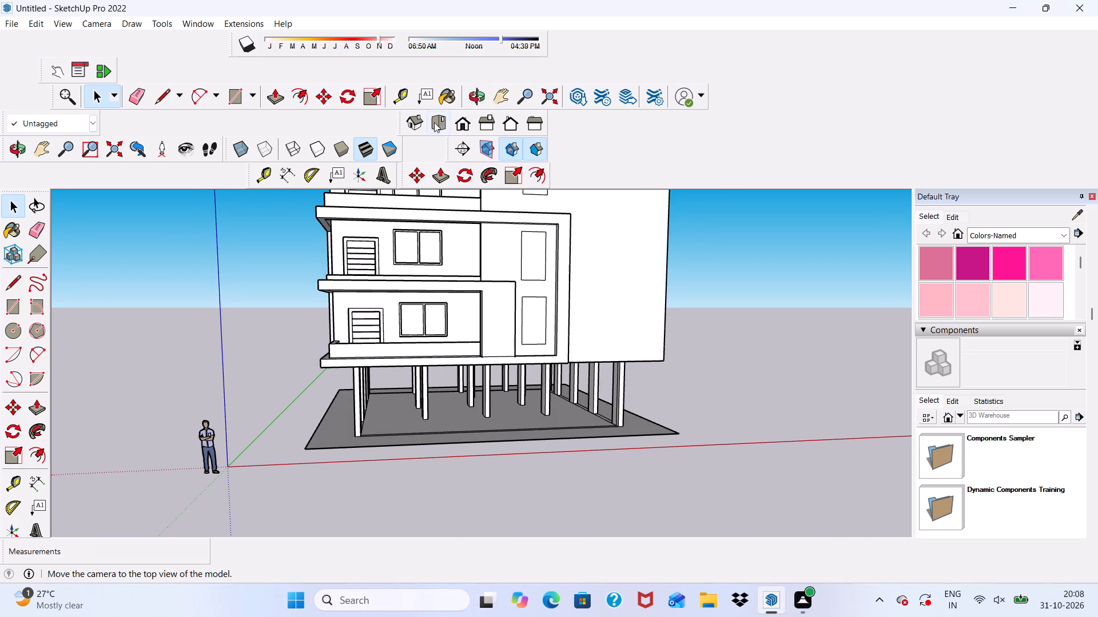
pyautogui.click(532, 169)
pyautogui.scroll(6, 564, 322)
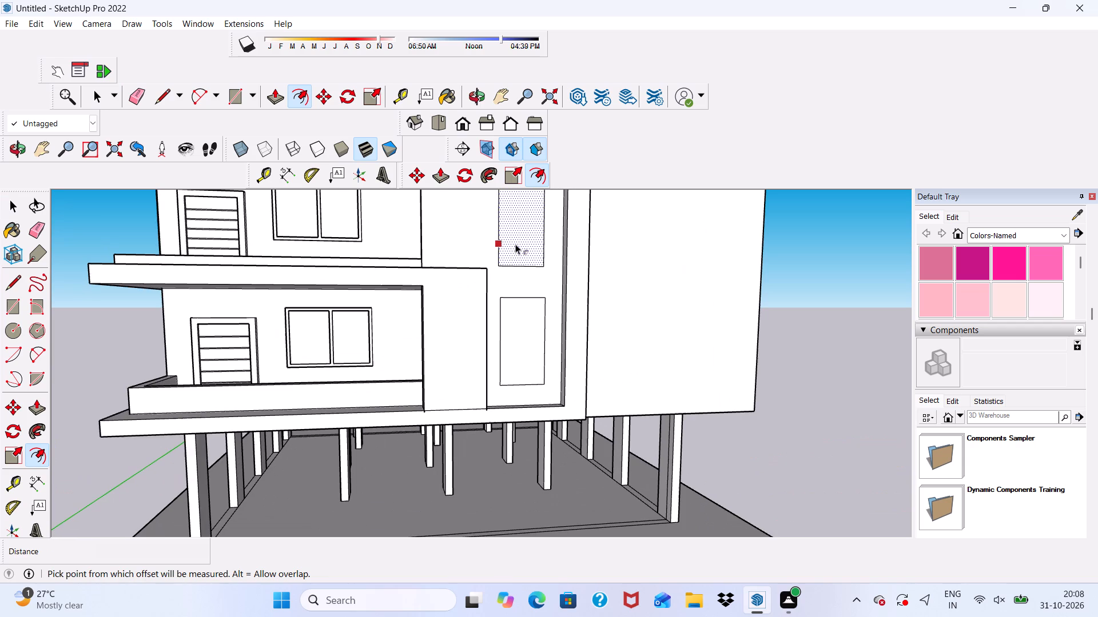
pyautogui.click(515, 241)
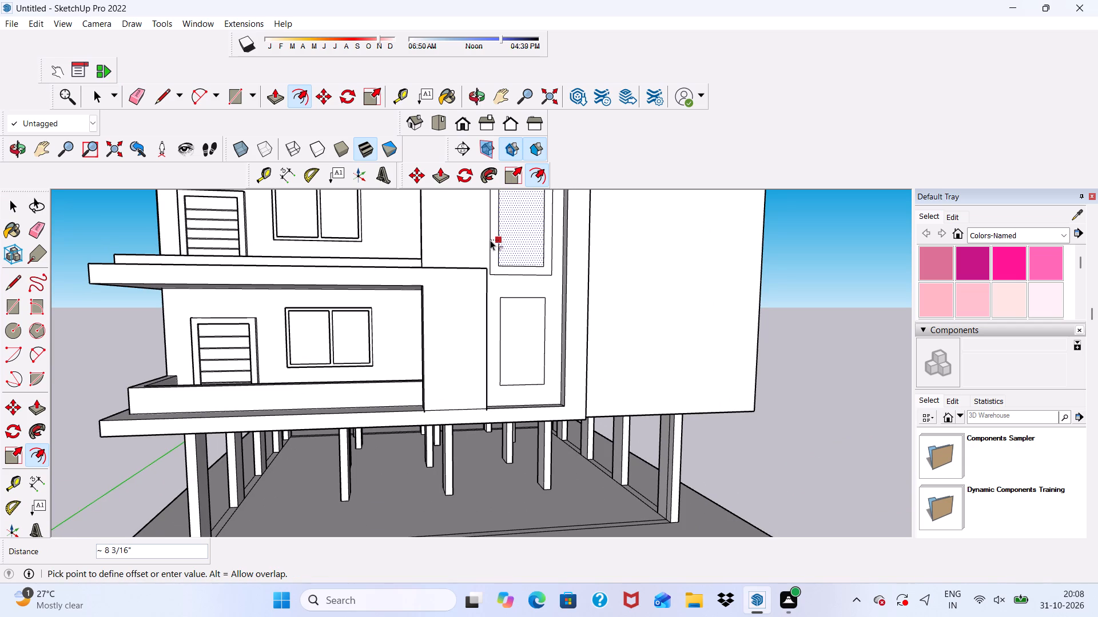
pyautogui.press('6')
pyautogui.hotkey('shift', '"')
pyautogui.press('Return')
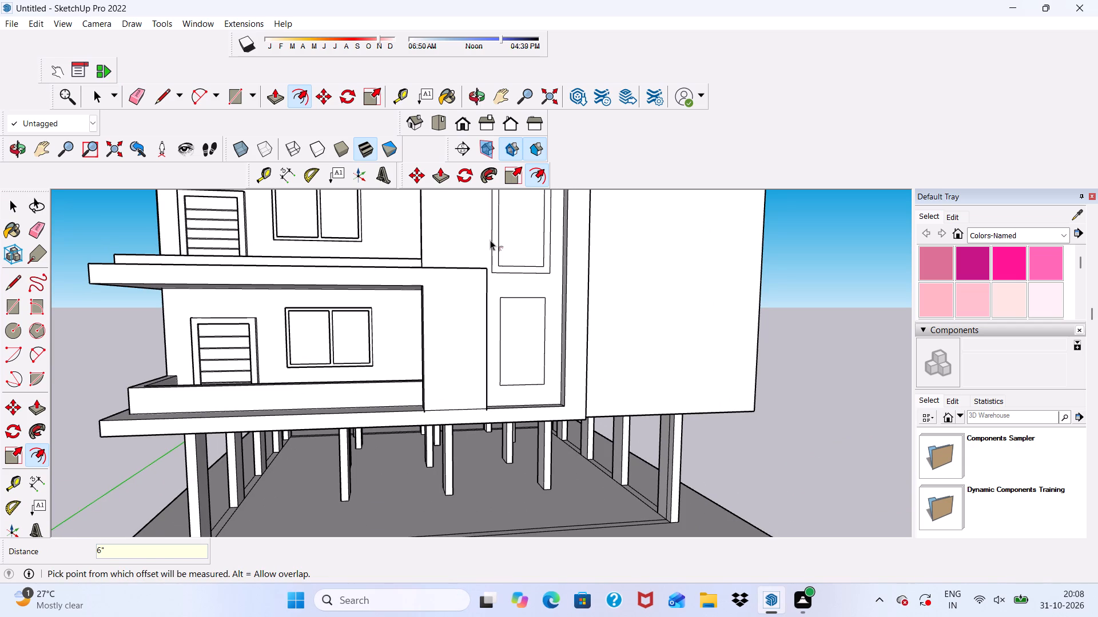
# Offset the lowest tall panel's outline inside the lower facade frame outward by 6".
pyautogui.scroll(4, 503, 342)
pyautogui.click(508, 339)
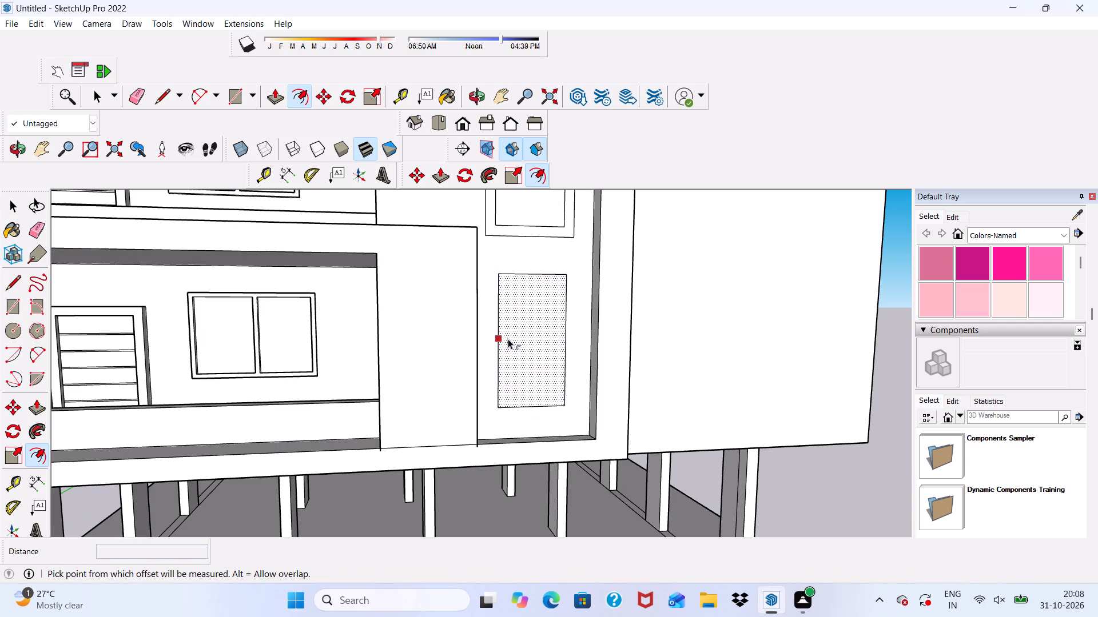
pyautogui.press('6')
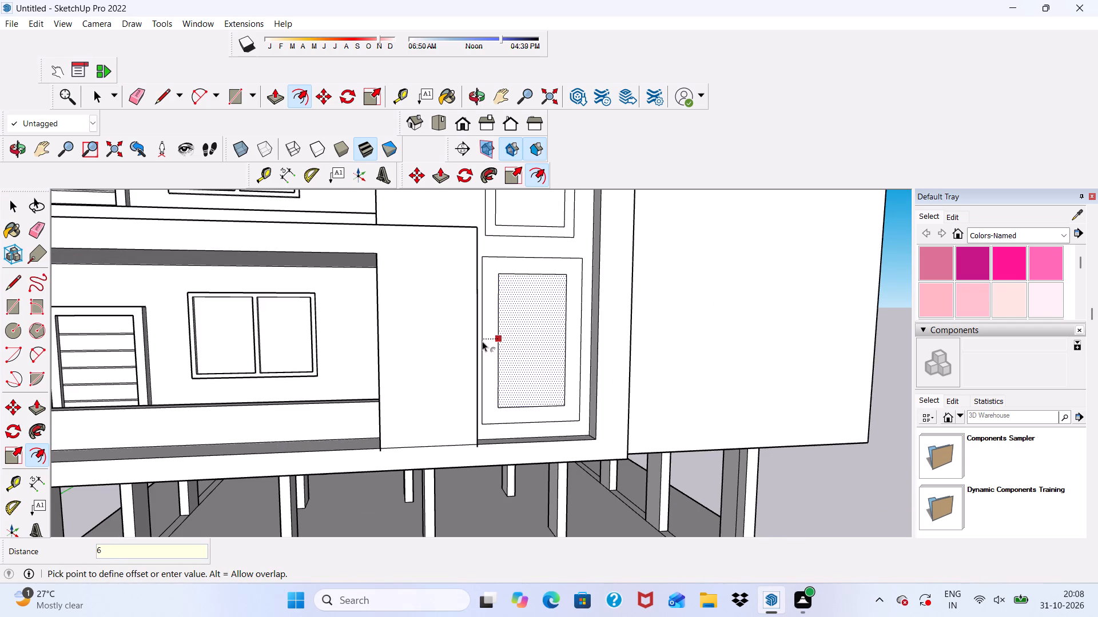
pyautogui.hotkey('shift', '"')
pyautogui.press('Return')
pyautogui.scroll(-6, 480, 342)
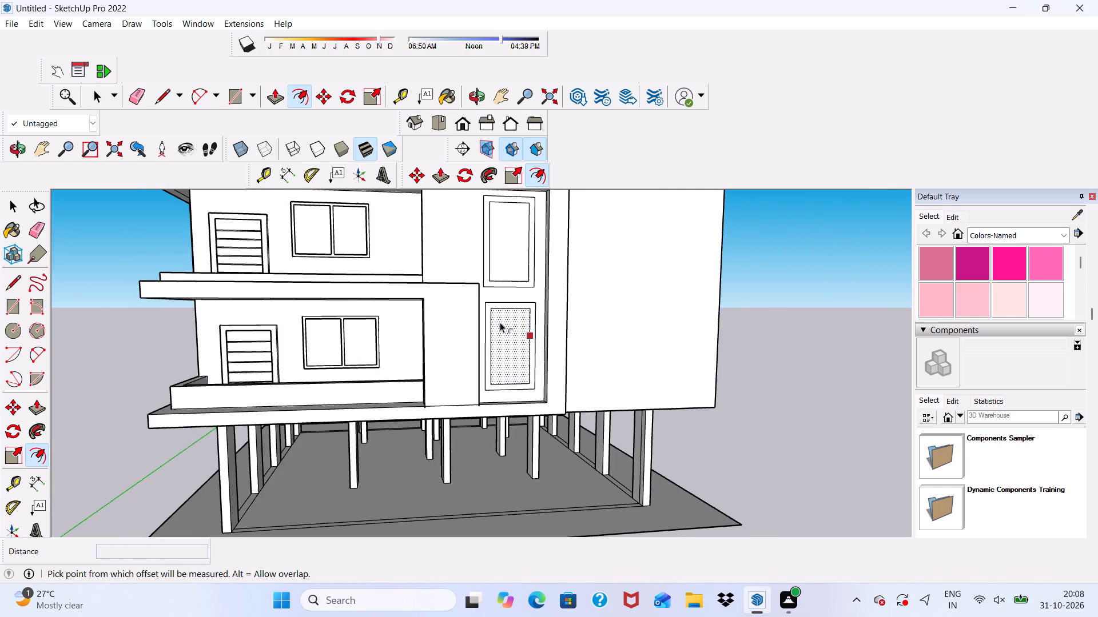
pyautogui.scroll(-11, 465, 356)
pyautogui.scroll(5, 496, 189)
pyautogui.scroll(8, 478, 289)
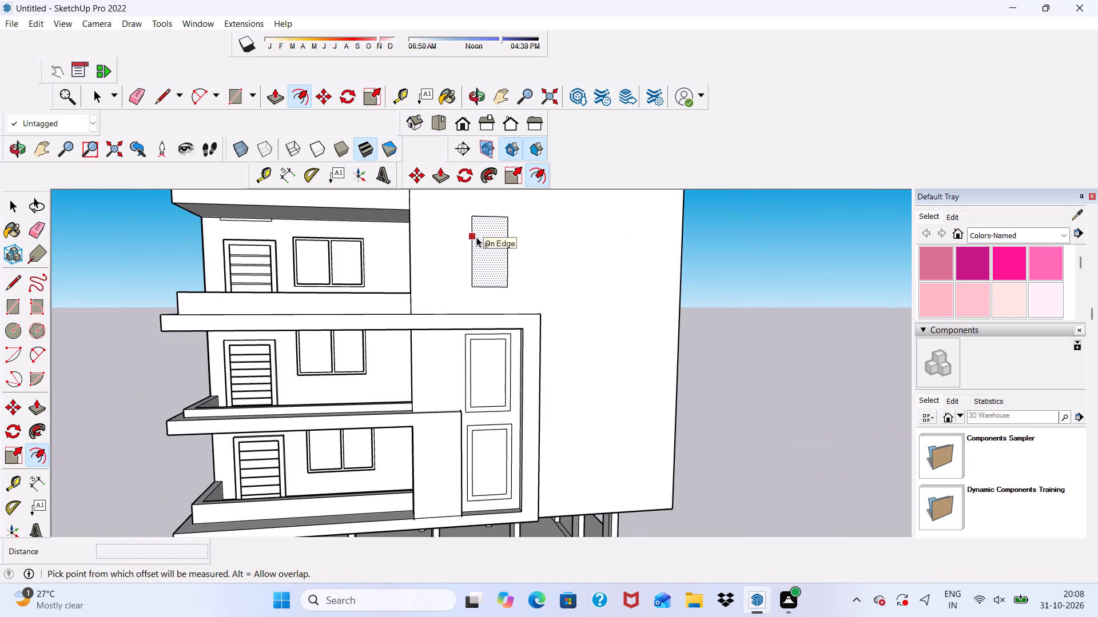
pyautogui.scroll(-3, 471, 250)
pyautogui.press('space')
pyautogui.scroll(-5, 615, 272)
pyautogui.click(726, 299)
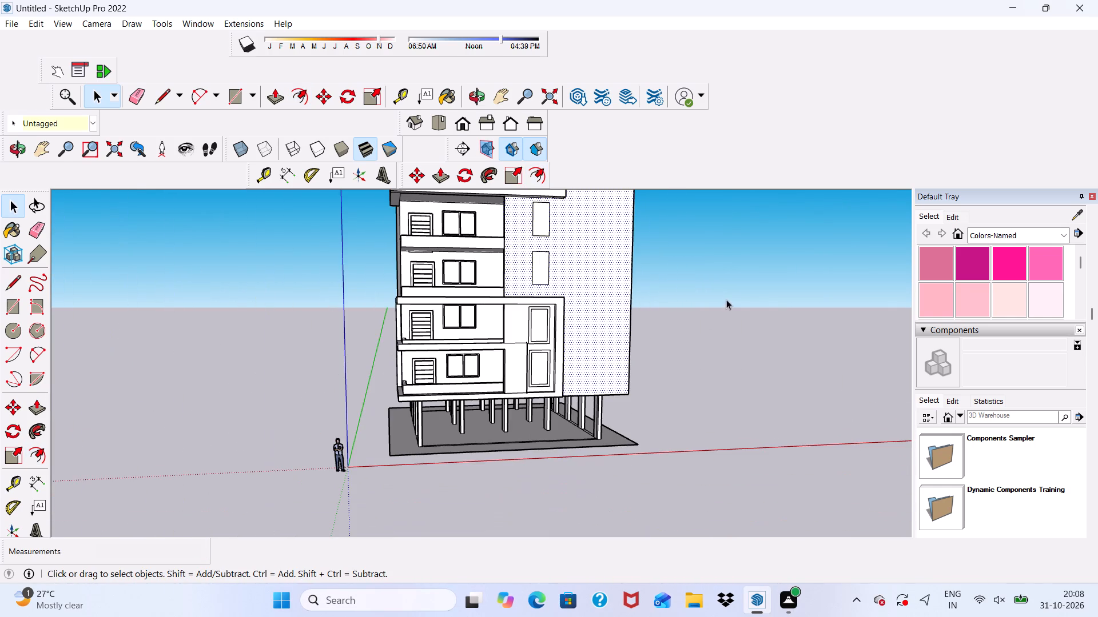
# Draw a 20' 7 1/4" by about 11 5/16" rectangle along the bottom of the balcony front one floor above the lower facade frame.
pyautogui.scroll(2, 575, 240)
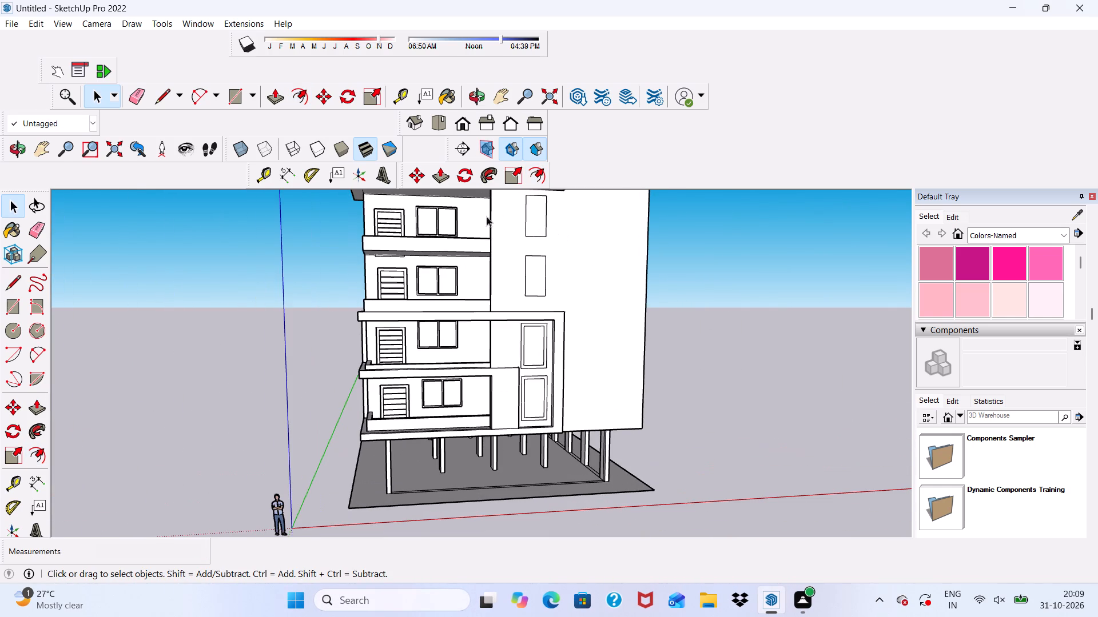
pyautogui.scroll(-3, 449, 229)
pyautogui.scroll(-4, 399, 283)
pyautogui.scroll(4, 331, 229)
pyautogui.scroll(-5, 331, 229)
pyautogui.scroll(5, 315, 202)
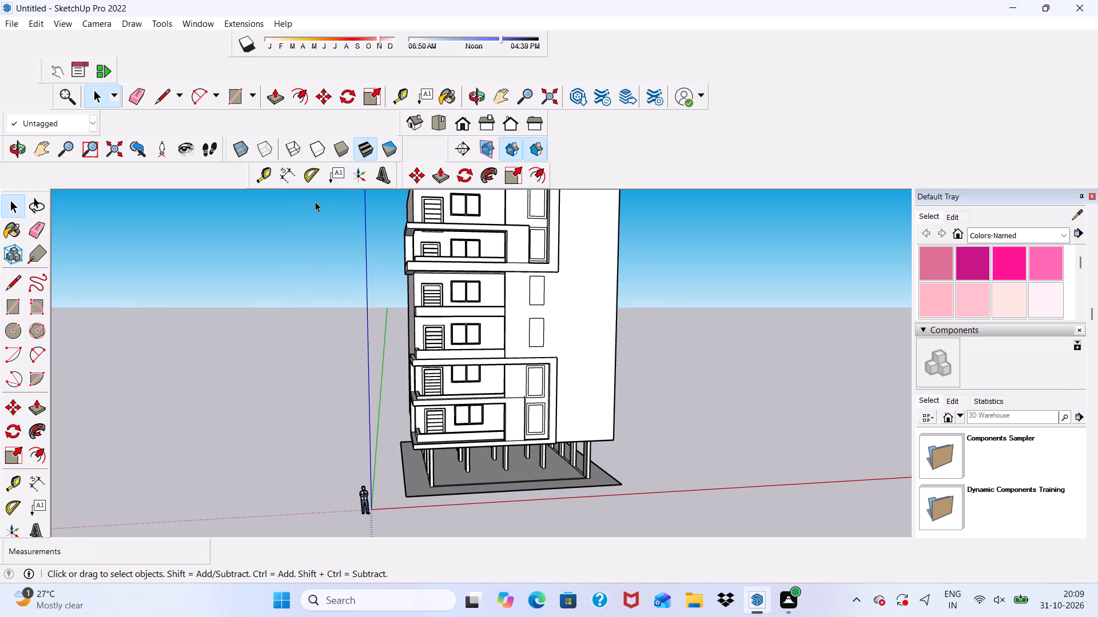
pyautogui.scroll(-4, 333, 225)
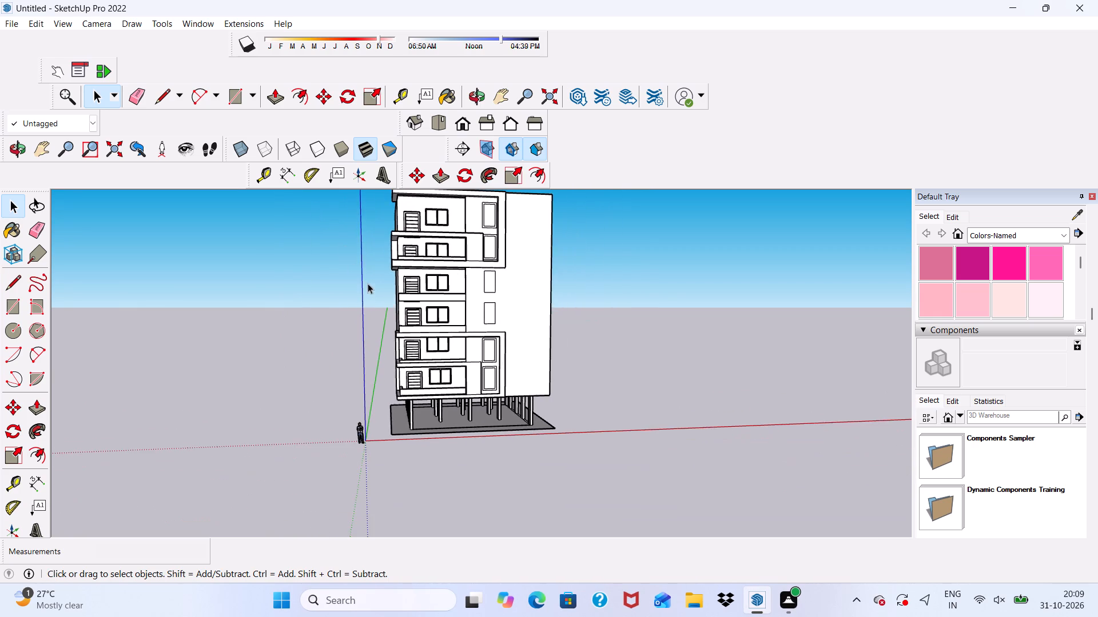
pyautogui.scroll(5, 415, 253)
pyautogui.scroll(3, 436, 402)
pyautogui.scroll(-1, 404, 308)
pyautogui.moveTo(401, 308); pyautogui.dragTo(403, 312, button='middle')
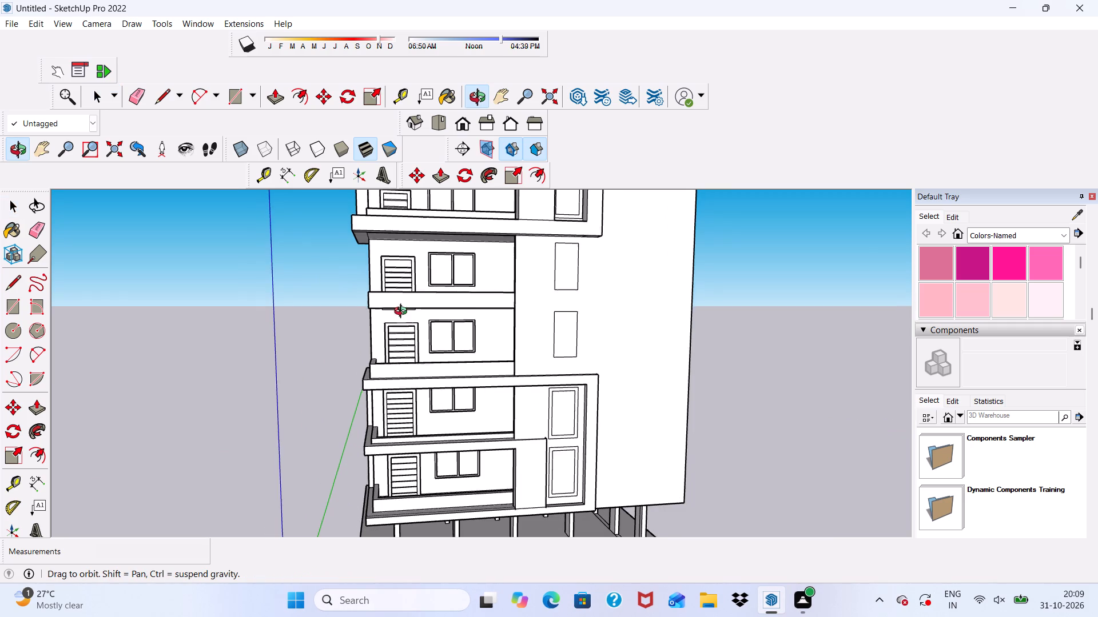
pyautogui.moveTo(403, 312); pyautogui.dragTo(437, 335, button='middle')
pyautogui.click(230, 96)
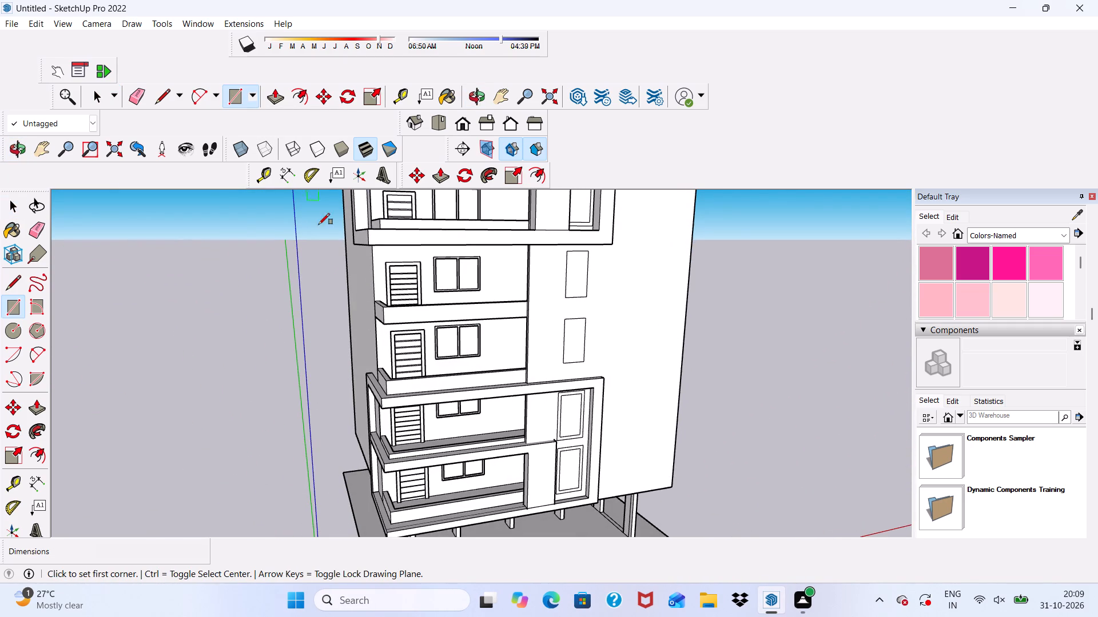
pyautogui.scroll(4, 353, 334)
pyautogui.scroll(3, 430, 317)
pyautogui.click(410, 313)
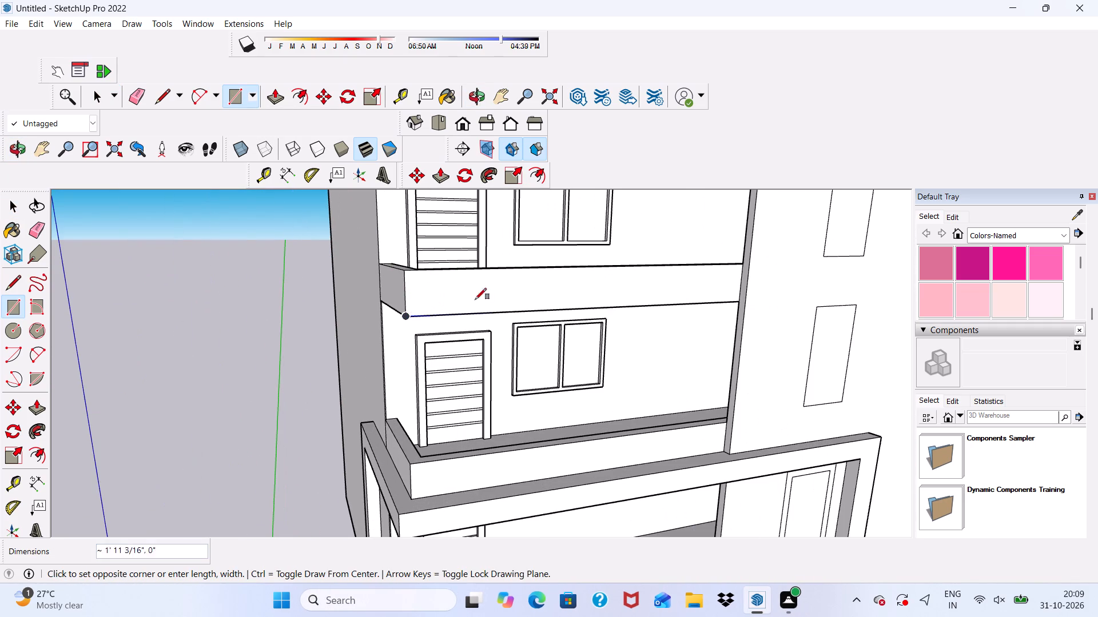
pyautogui.scroll(10, 711, 293)
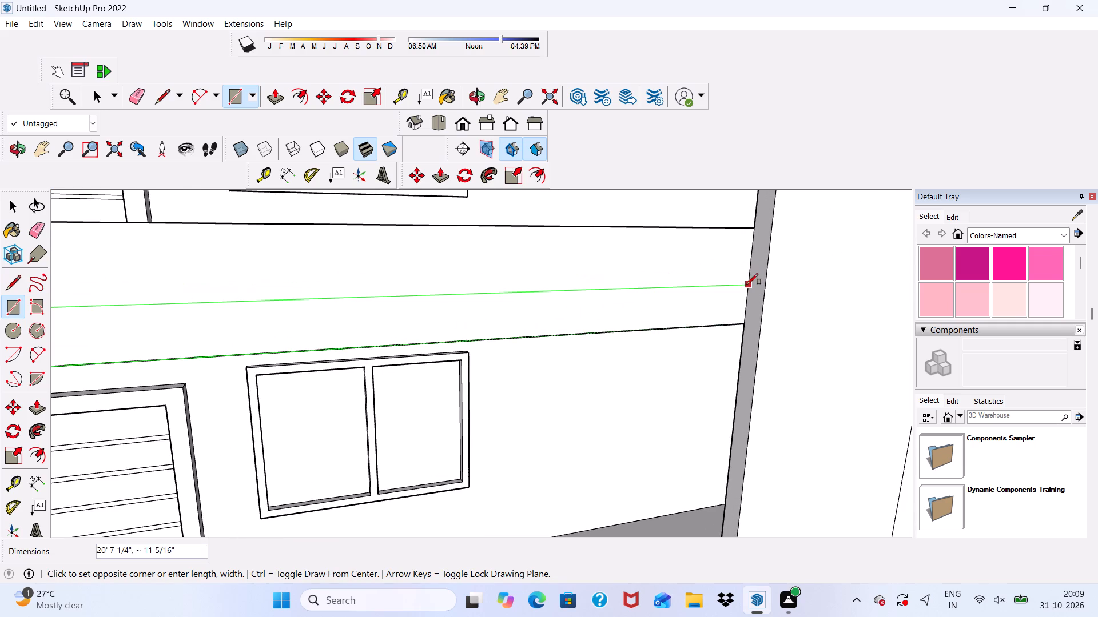
pyautogui.click(747, 285)
pyautogui.press('space')
# Push/Pull the new strip along the bottom of the balcony front outward by 1'.
pyautogui.click(510, 315)
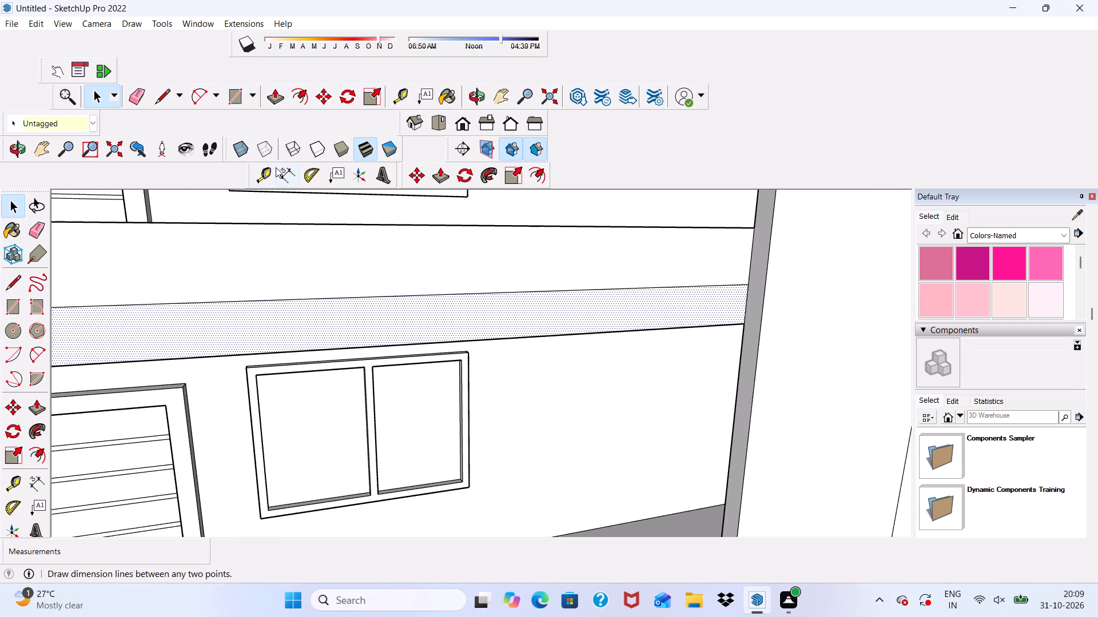
pyautogui.click(273, 94)
pyautogui.click(285, 327)
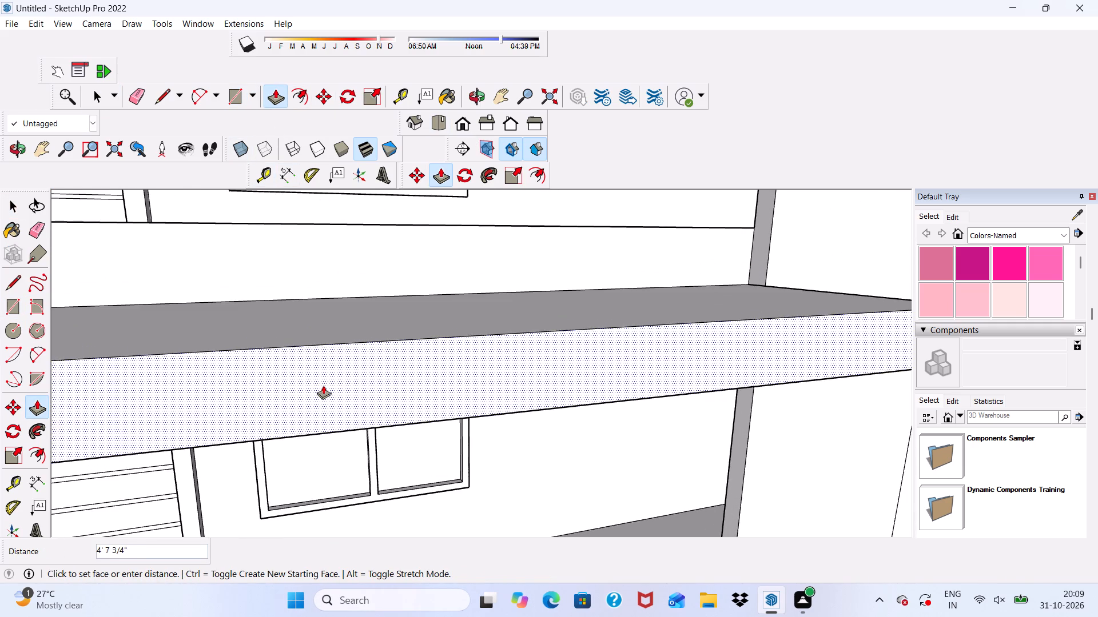
pyautogui.scroll(-1, 298, 362)
pyautogui.scroll(1, 319, 374)
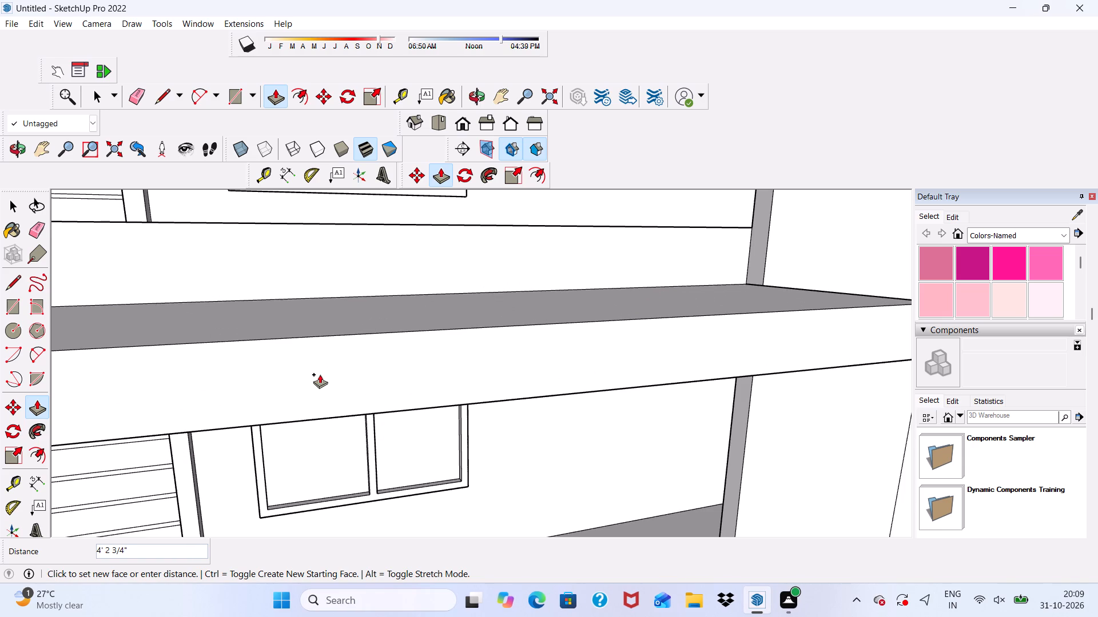
pyautogui.press('5')
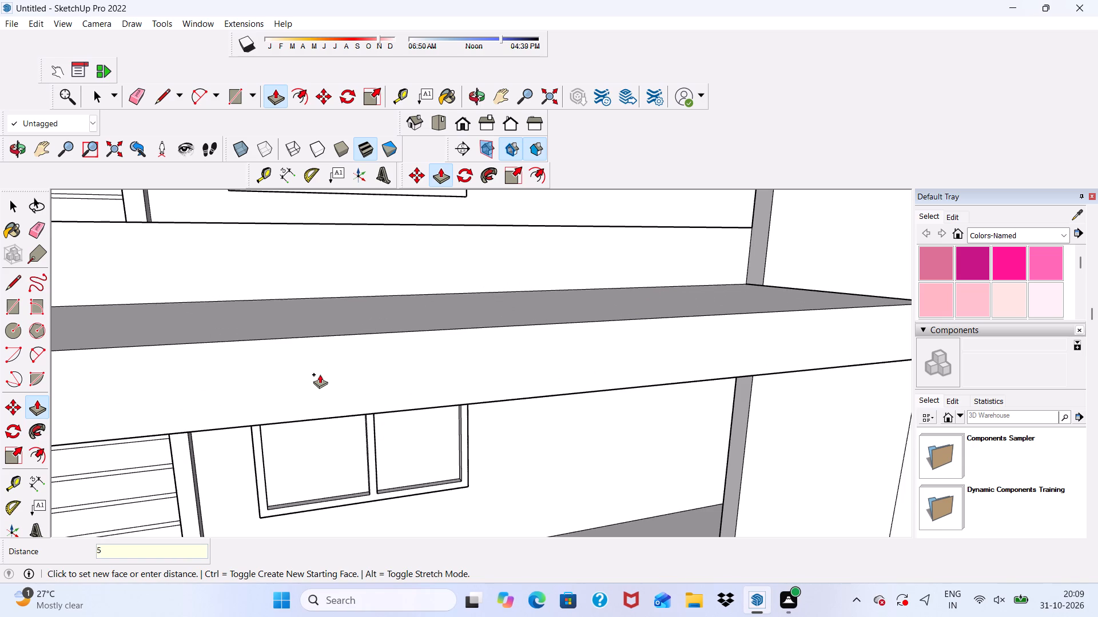
pyautogui.press('BackSpace')
pyautogui.write("1'")
pyautogui.press('Return')
# Erase the seam edge on the end of the projecting strip where it meets the adjoining wall.
pyautogui.scroll(-5, 304, 346)
pyautogui.moveTo(321, 359); pyautogui.dragTo(250, 390, button='middle')
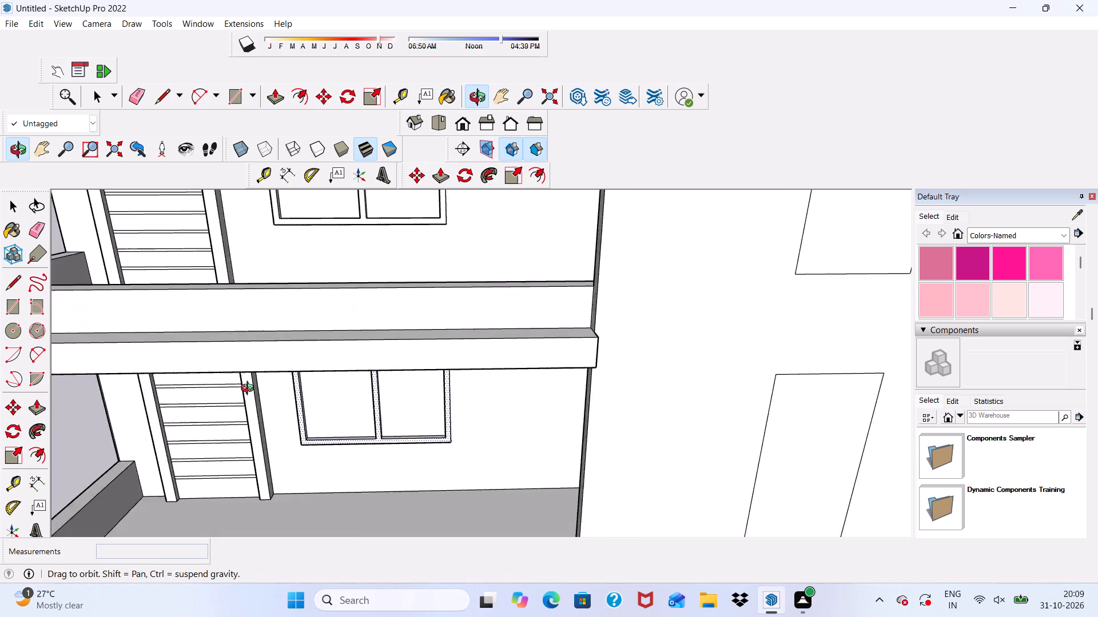
pyautogui.moveTo(250, 390); pyautogui.dragTo(130, 408, button='middle')
pyautogui.scroll(1, 449, 405)
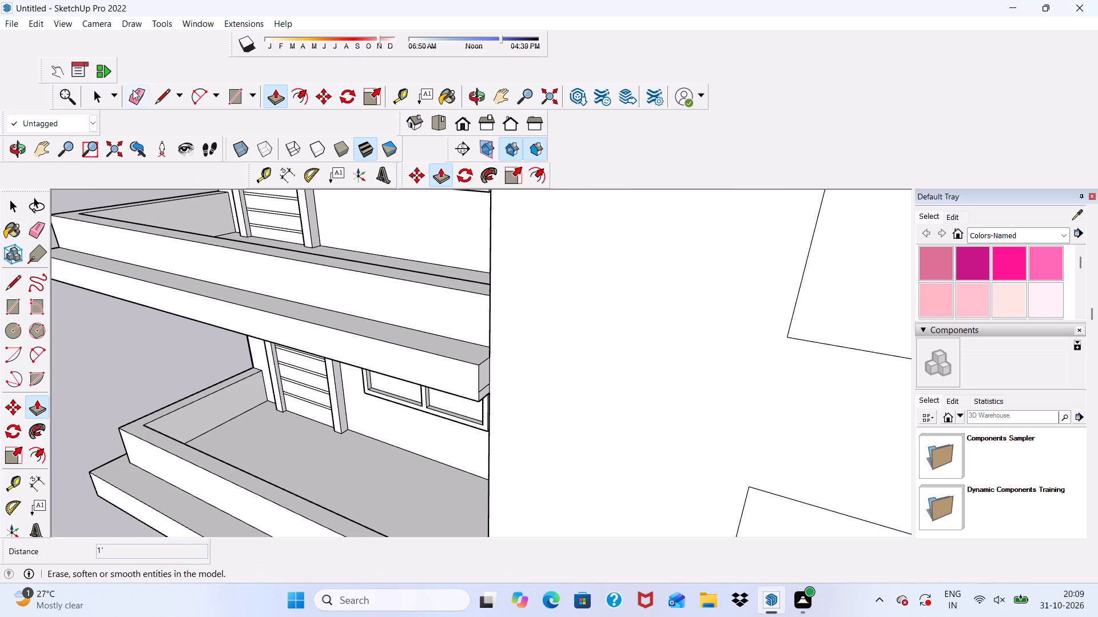
pyautogui.click(133, 90)
pyautogui.scroll(7, 526, 437)
pyautogui.moveTo(452, 352); pyautogui.dragTo(455, 367)
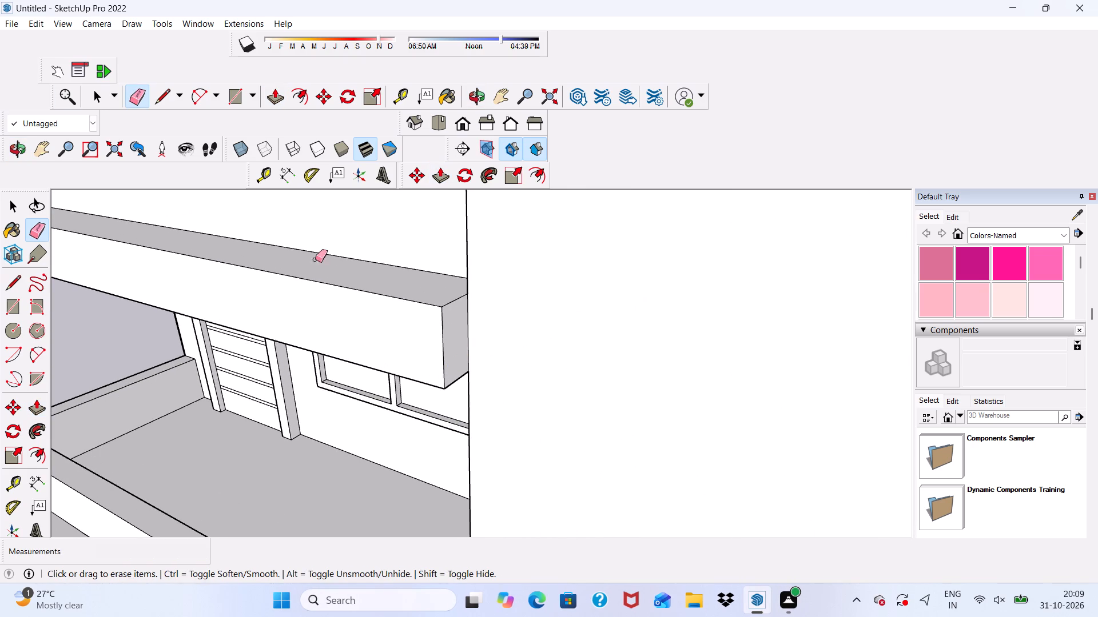
# Push/Pull the end of the projecting strip about 27' 4 3/4" along the facade to the building's far corner.
pyautogui.click(281, 94)
pyautogui.scroll(2, 448, 342)
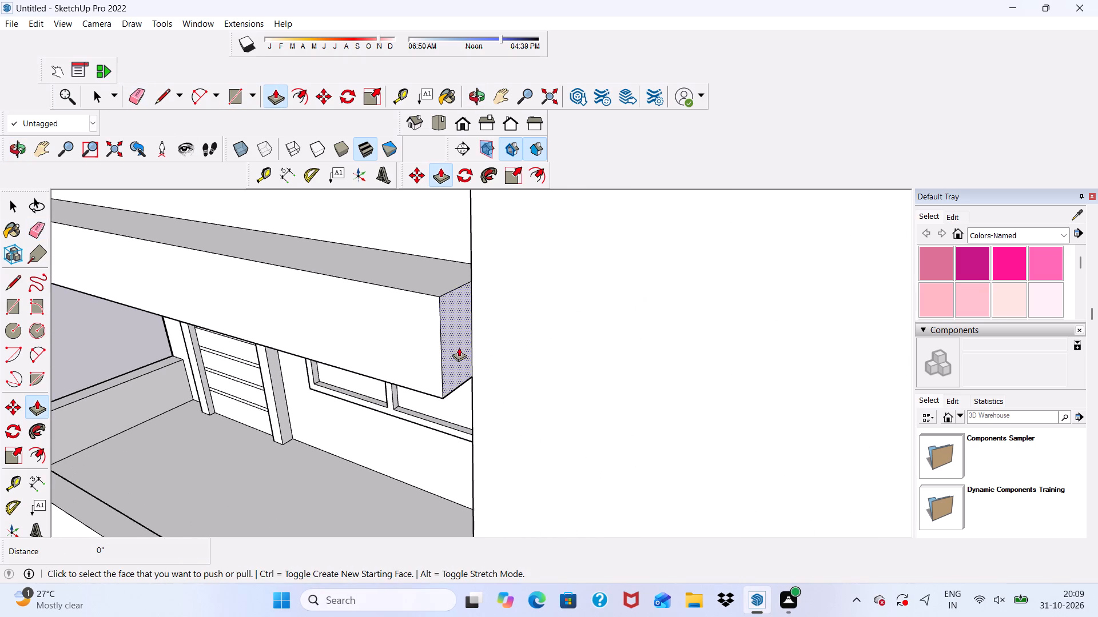
pyautogui.click(459, 346)
pyautogui.scroll(-2, 606, 383)
pyautogui.scroll(-15, 368, 312)
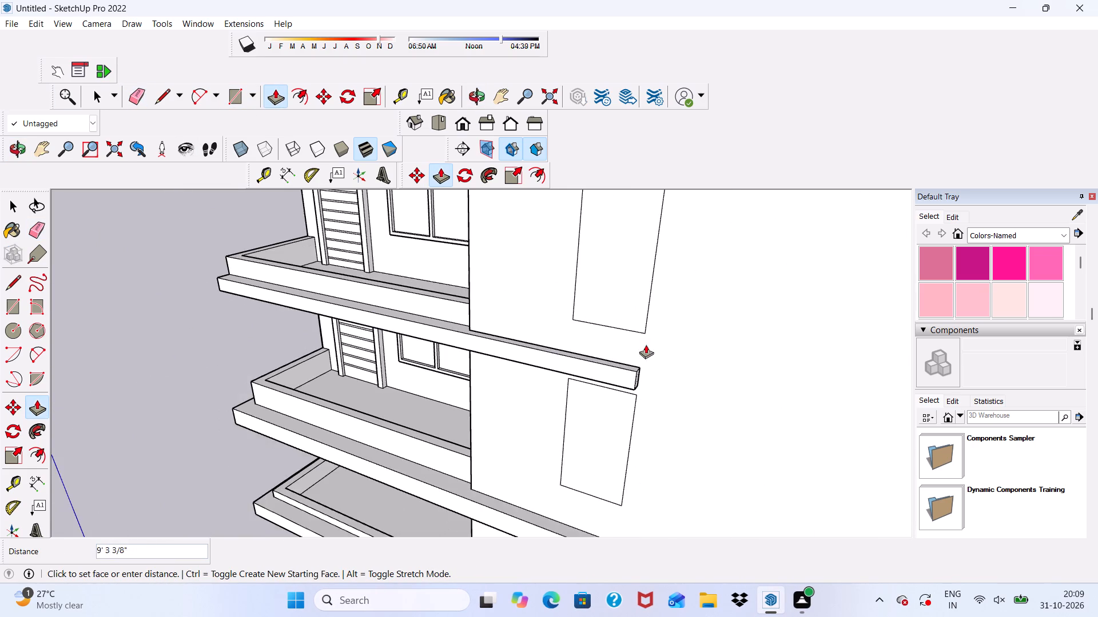
pyautogui.scroll(-9, 650, 343)
pyautogui.scroll(-1, 757, 336)
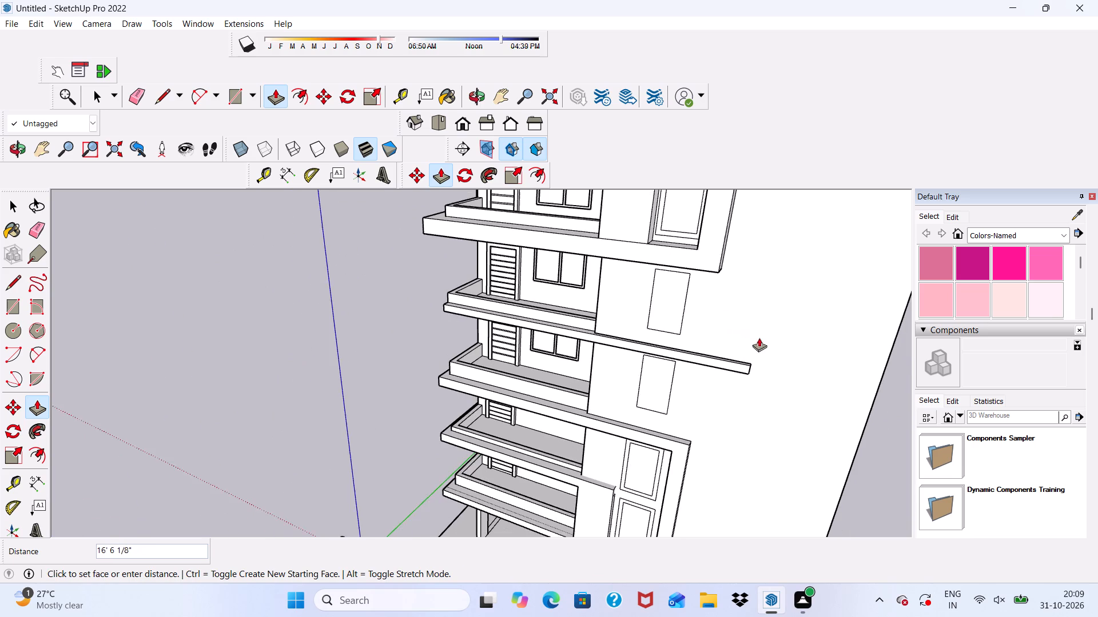
pyautogui.scroll(-1, 759, 338)
pyautogui.scroll(-3, 650, 303)
pyautogui.scroll(4, 790, 356)
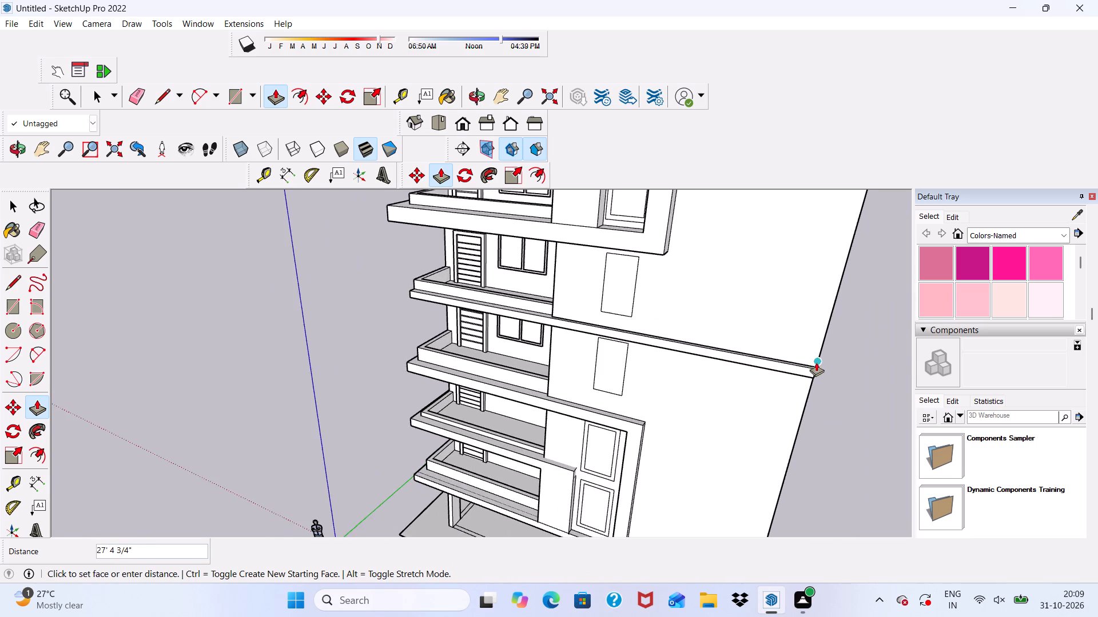
pyautogui.scroll(3, 816, 360)
pyautogui.click(816, 359)
# Push/Pull the underside of the lengthened band downward by about 5 1/8".
pyautogui.moveTo(686, 374); pyautogui.dragTo(730, 249, button='middle')
pyautogui.scroll(2, 599, 231)
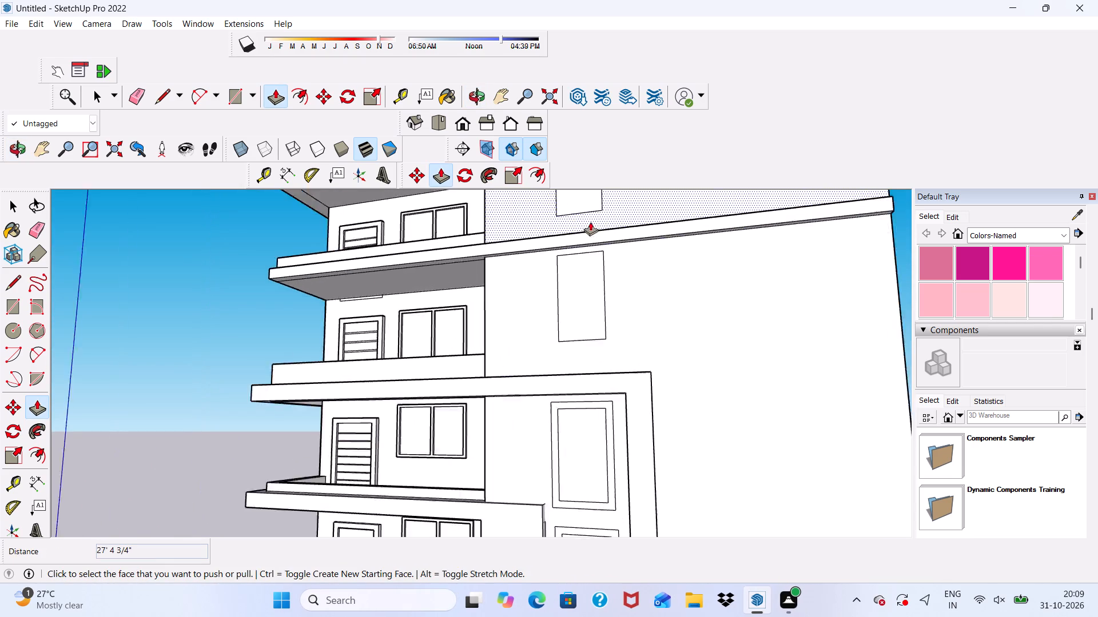
pyautogui.scroll(18, 590, 222)
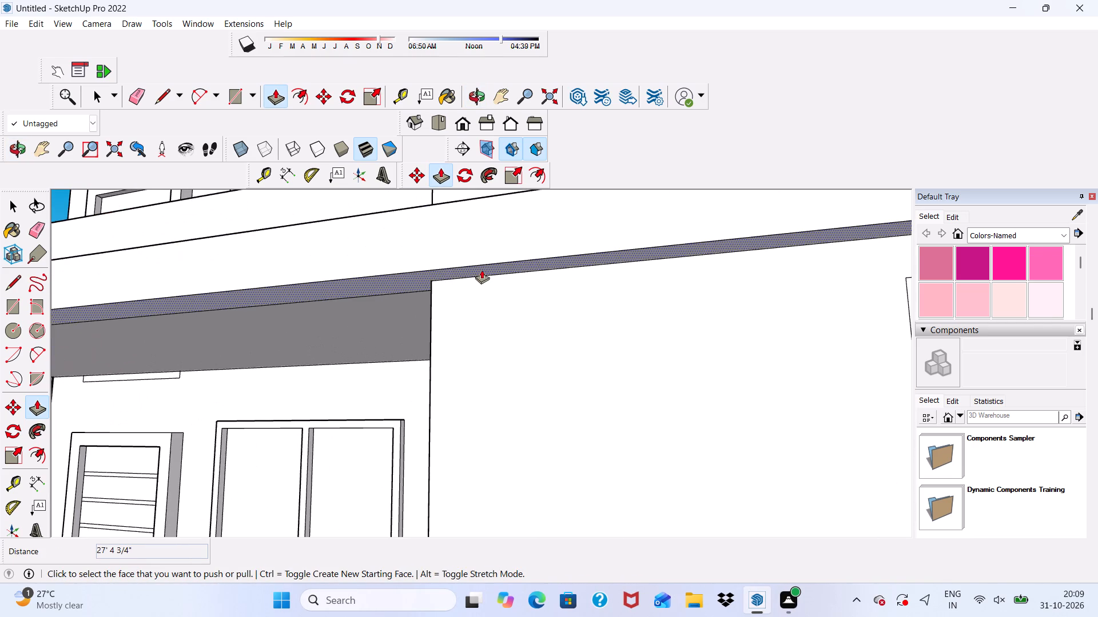
pyautogui.click(482, 270)
pyautogui.click(476, 300)
pyautogui.scroll(-7, 277, 298)
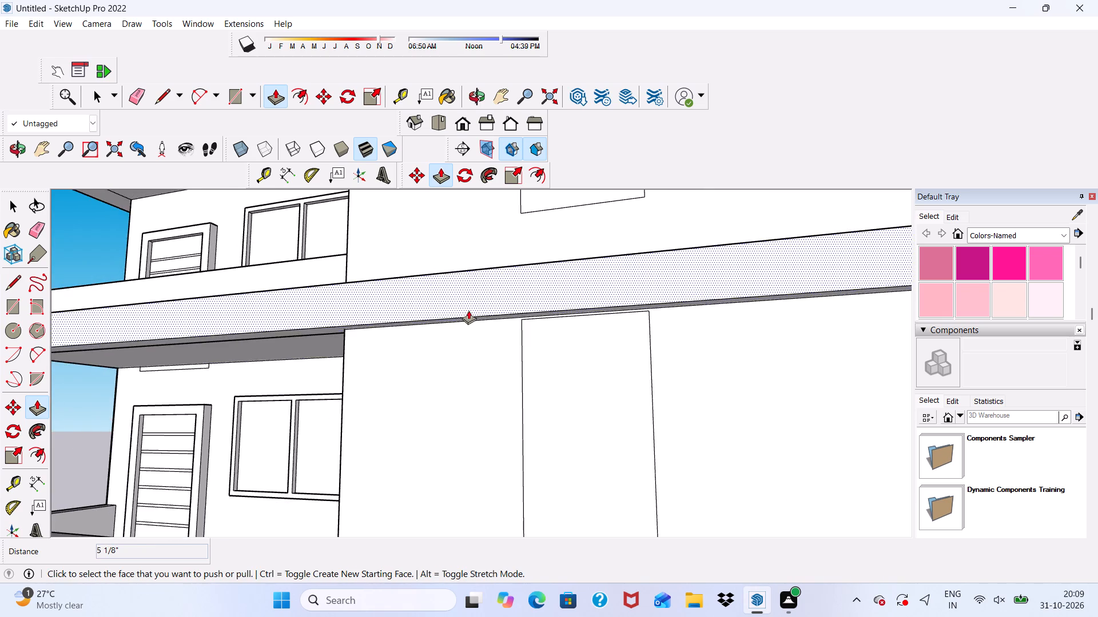
# Push/Pull the top face of the lengthened band upward by about 5 1/2".
pyautogui.moveTo(468, 310); pyautogui.dragTo(407, 432, button='middle')
pyautogui.scroll(7, 324, 482)
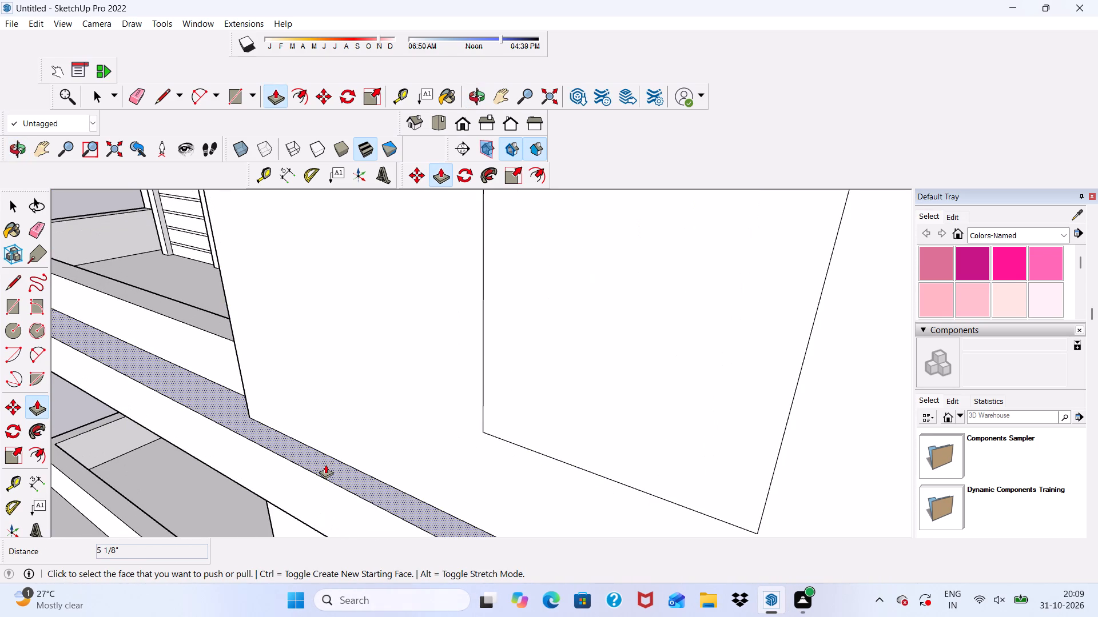
pyautogui.click(325, 464)
pyautogui.click(325, 442)
pyautogui.scroll(-11, 291, 392)
pyautogui.moveTo(325, 365); pyautogui.dragTo(347, 334, button='middle')
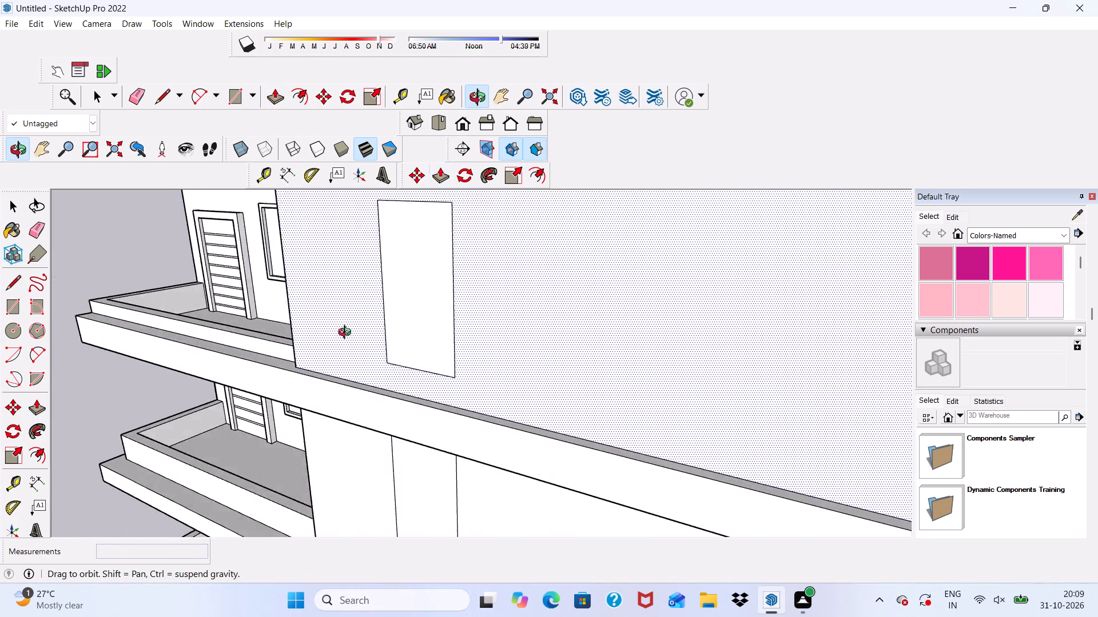
pyautogui.moveTo(347, 334); pyautogui.dragTo(435, 250, button='middle')
pyautogui.scroll(-4, 466, 281)
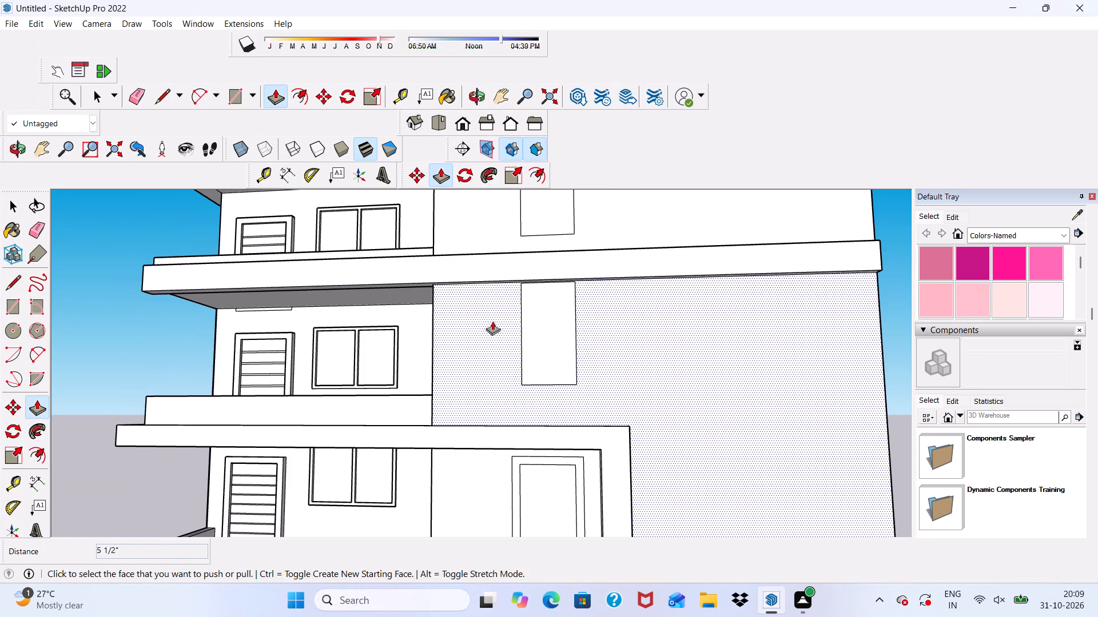
# Draw a rectangle across the full depth of the band's top face, starting from its end at the building's far corner.
pyautogui.press('space')
pyautogui.scroll(-4, 540, 273)
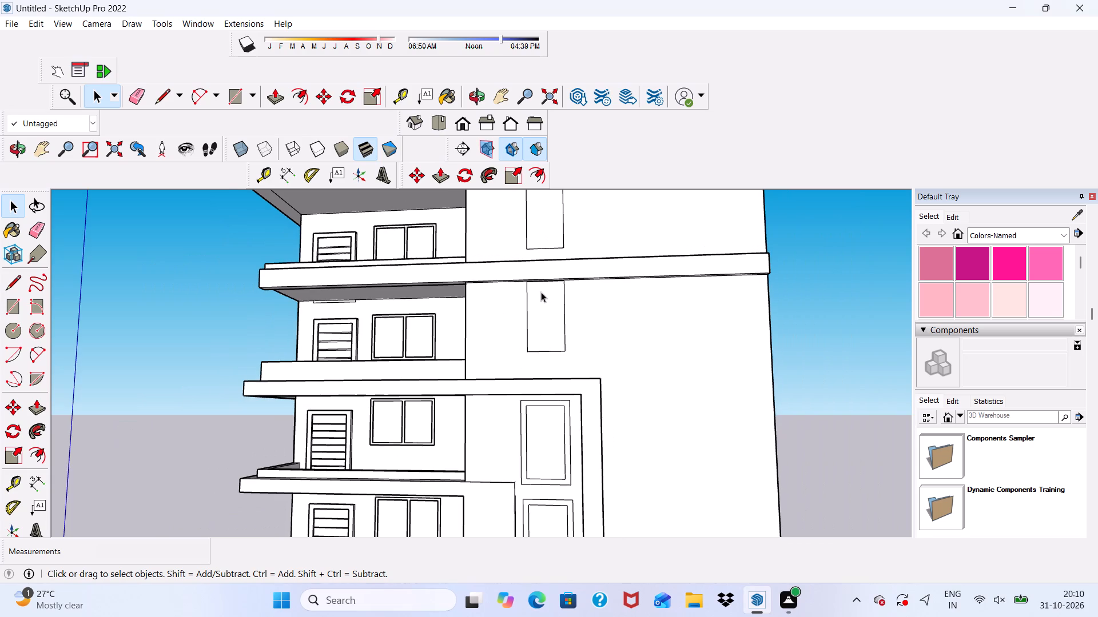
pyautogui.moveTo(539, 300); pyautogui.dragTo(556, 390, button='middle')
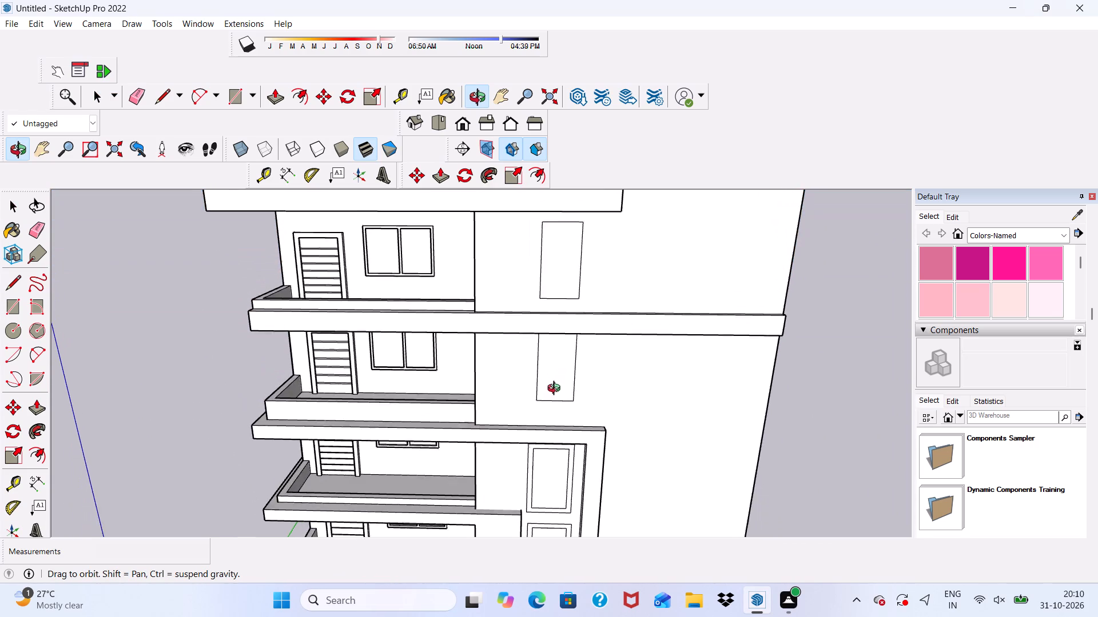
pyautogui.moveTo(556, 390); pyautogui.dragTo(553, 396, button='middle')
pyautogui.scroll(-8, 502, 387)
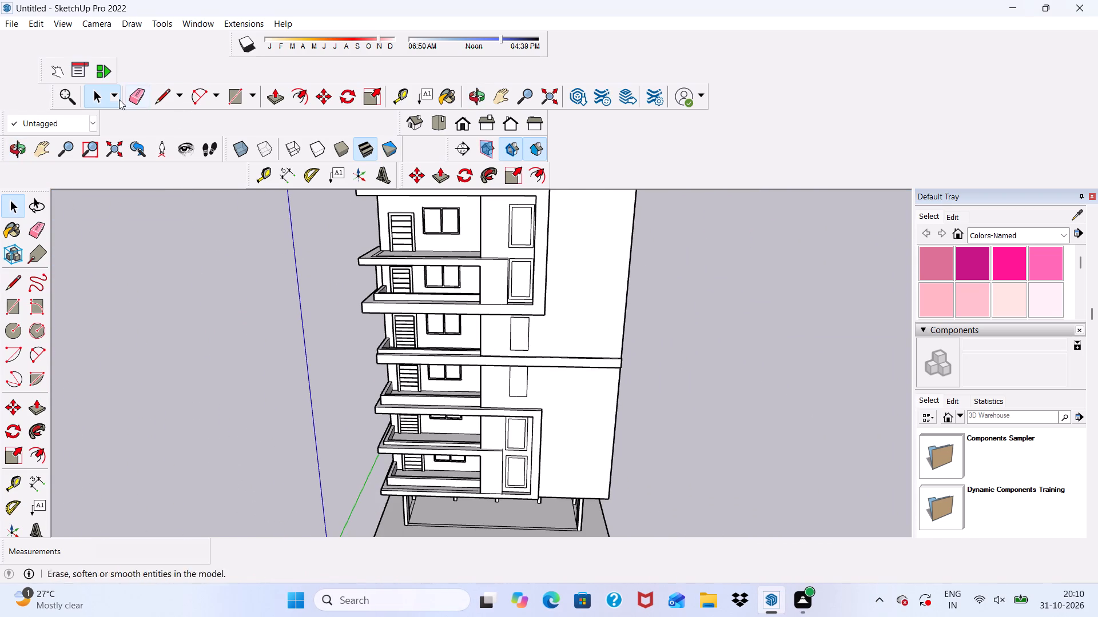
pyautogui.click(244, 97)
pyautogui.scroll(4, 817, 361)
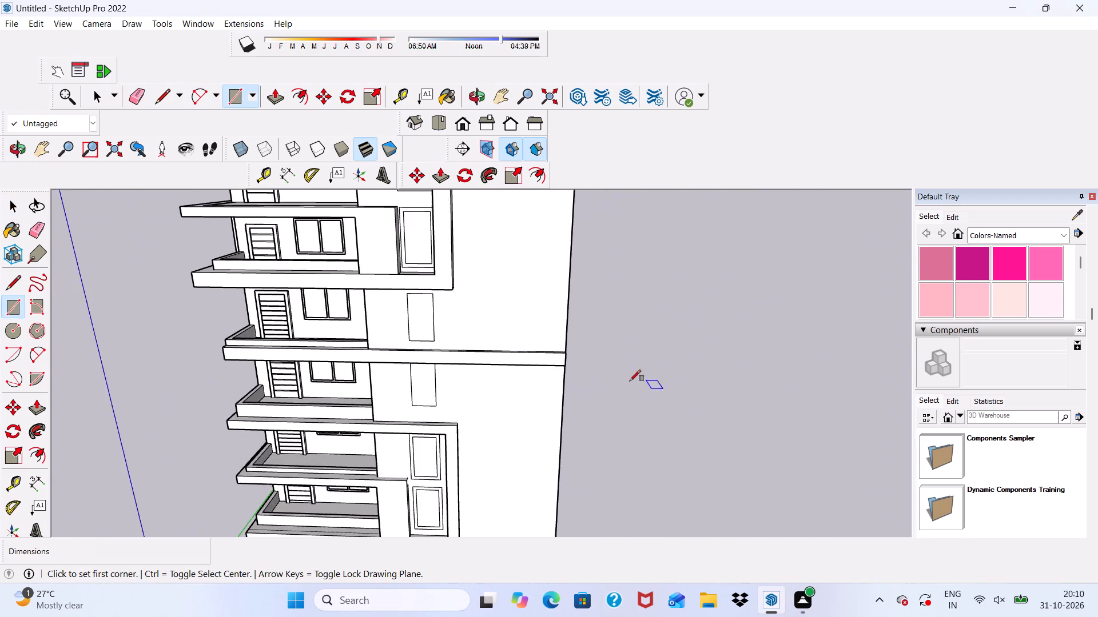
pyautogui.scroll(9, 630, 381)
pyautogui.moveTo(590, 350); pyautogui.dragTo(590, 365, button='middle')
pyautogui.scroll(4, 590, 435)
pyautogui.scroll(3, 592, 343)
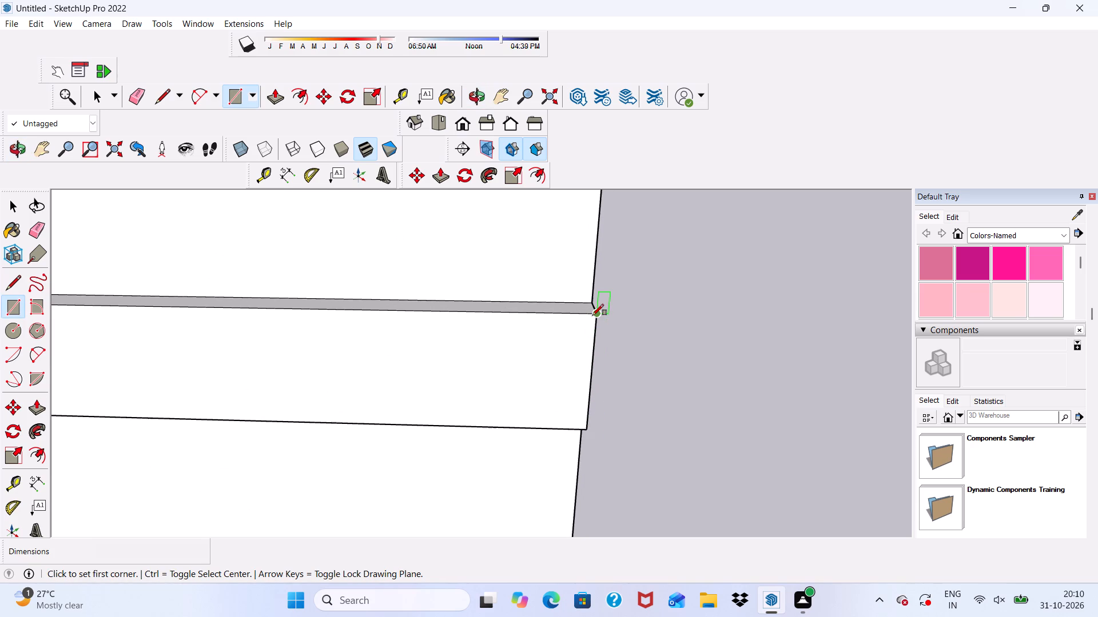
pyautogui.click(592, 315)
pyautogui.scroll(3, 423, 295)
pyautogui.scroll(2, 329, 285)
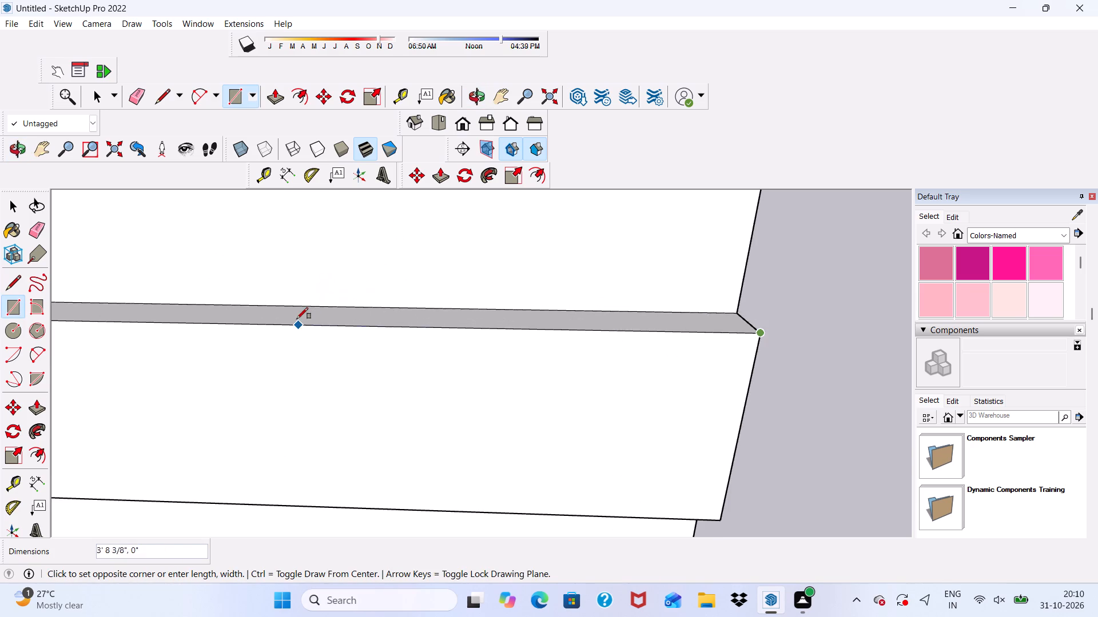
pyautogui.scroll(3, 291, 315)
pyautogui.click(263, 304)
pyautogui.press('space')
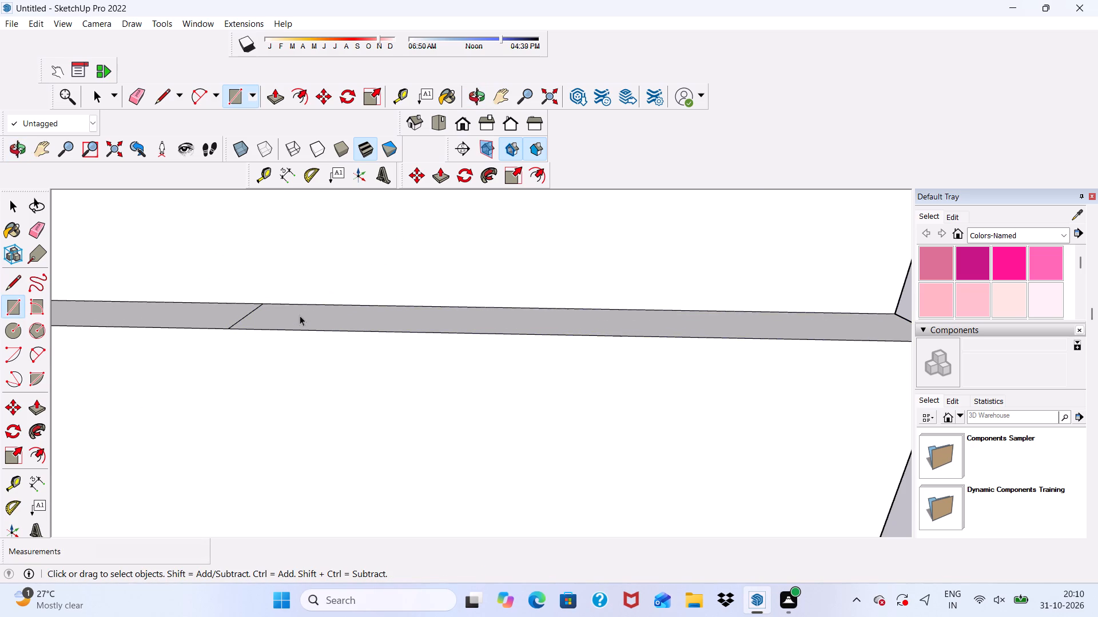
# Push/Pull the rectangle on the band's top upward about 31' 10 3/16" to the roof slab as a vertical band.
pyautogui.click(300, 315)
pyautogui.click(279, 96)
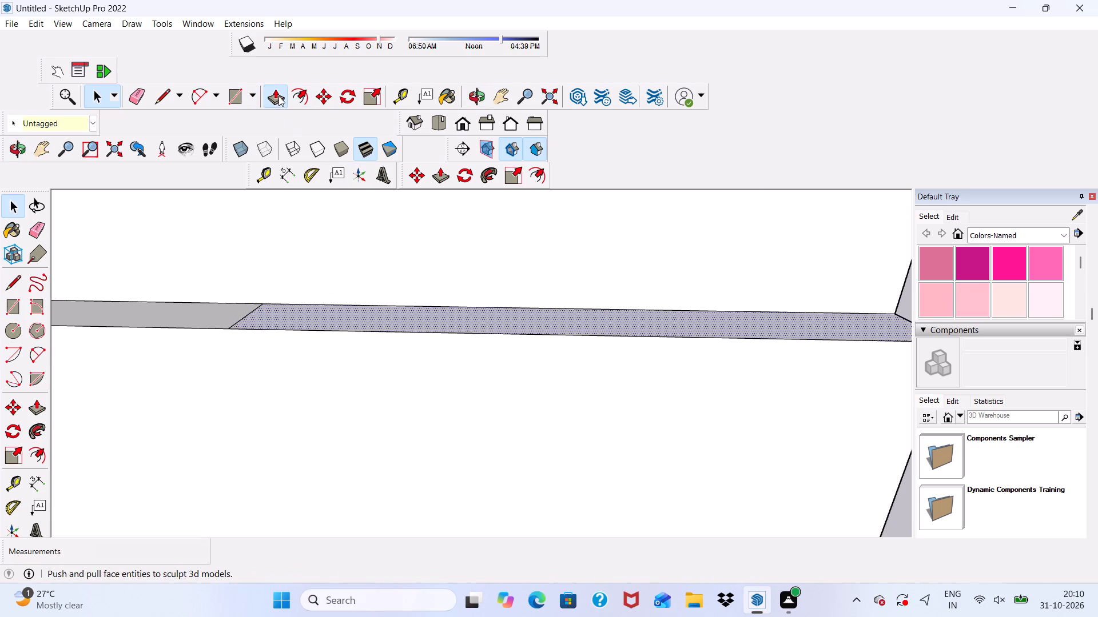
pyautogui.click(281, 311)
pyautogui.scroll(-4, 291, 273)
pyautogui.scroll(1, 405, 346)
pyautogui.scroll(-5, 407, 342)
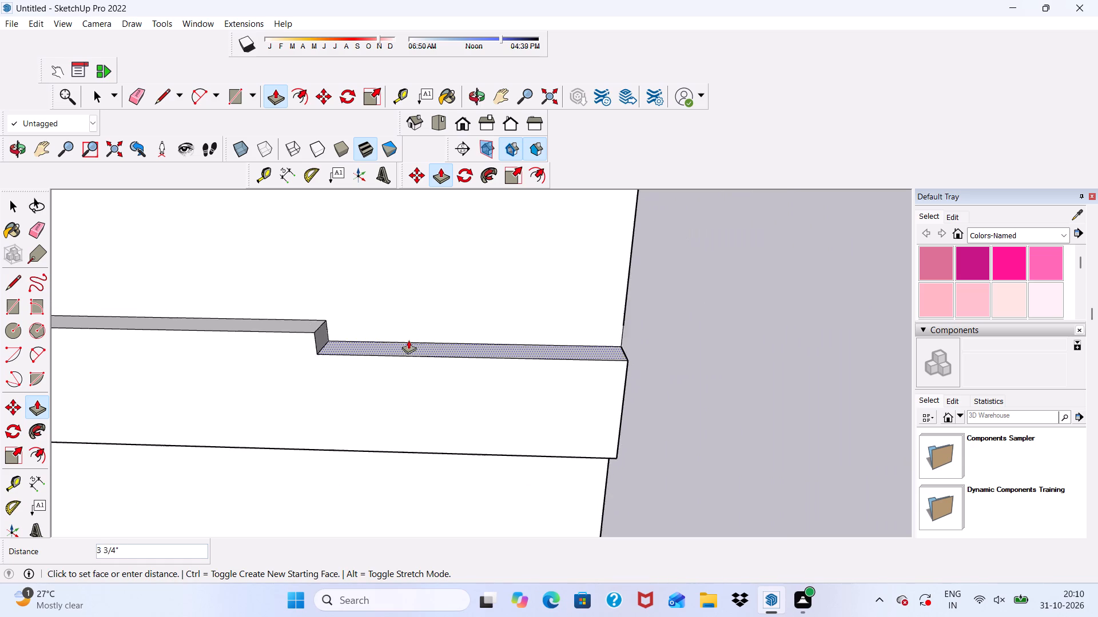
pyautogui.scroll(-1, 408, 340)
pyautogui.scroll(1, 429, 321)
pyautogui.scroll(-20, 415, 318)
pyautogui.scroll(-7, 415, 318)
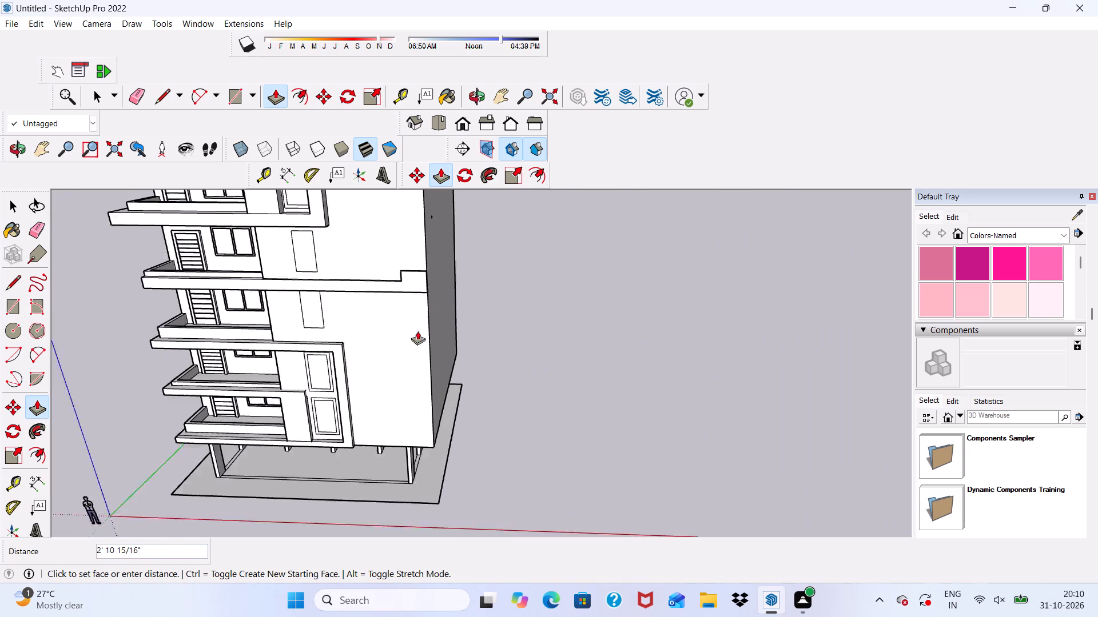
pyautogui.scroll(-7, 417, 331)
pyautogui.scroll(-5, 428, 231)
pyautogui.scroll(9, 415, 201)
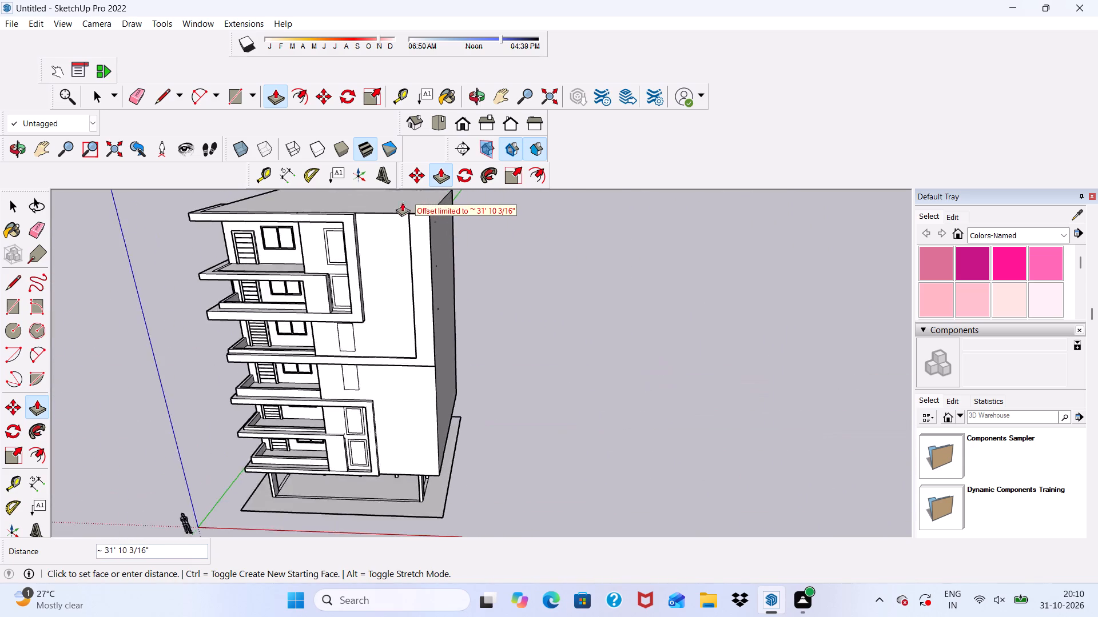
pyautogui.scroll(8, 402, 202)
pyautogui.click(376, 230)
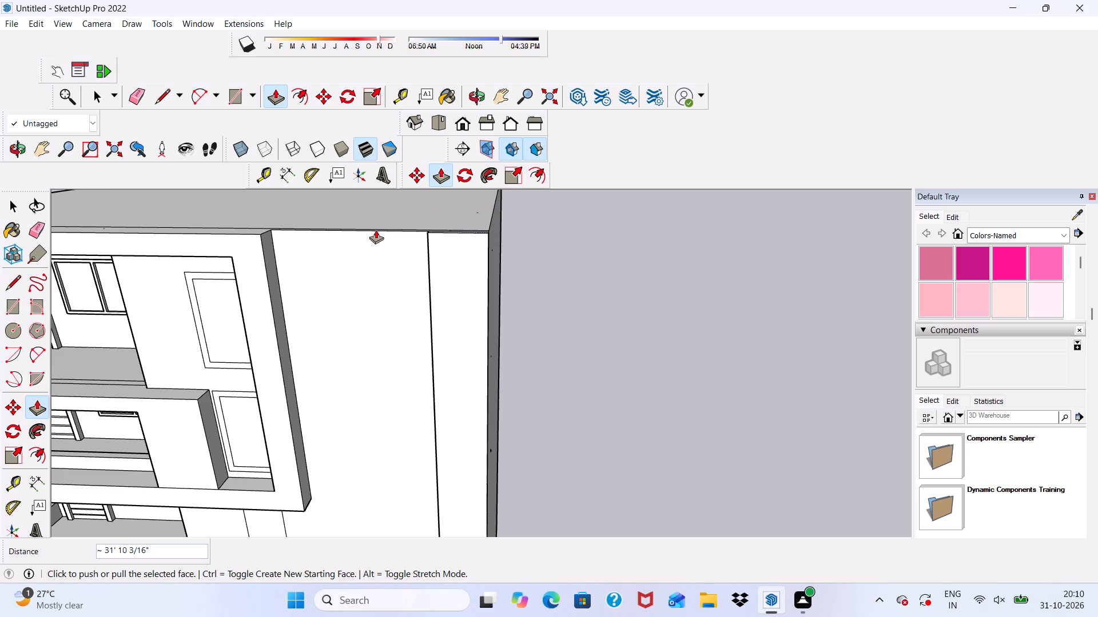
# Erase the stray marks on the roof edge and upper side wall near the new vertical band.
pyautogui.scroll(-4, 332, 282)
pyautogui.moveTo(408, 307); pyautogui.dragTo(273, 395, button='middle')
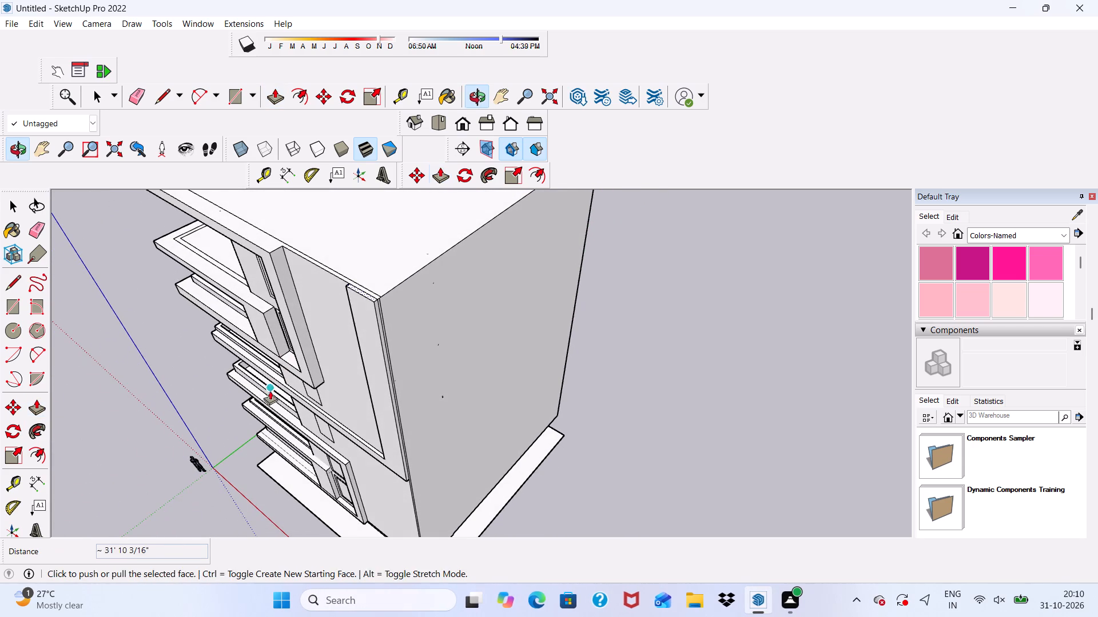
pyautogui.press('space')
pyautogui.click(133, 94)
pyautogui.scroll(5, 366, 211)
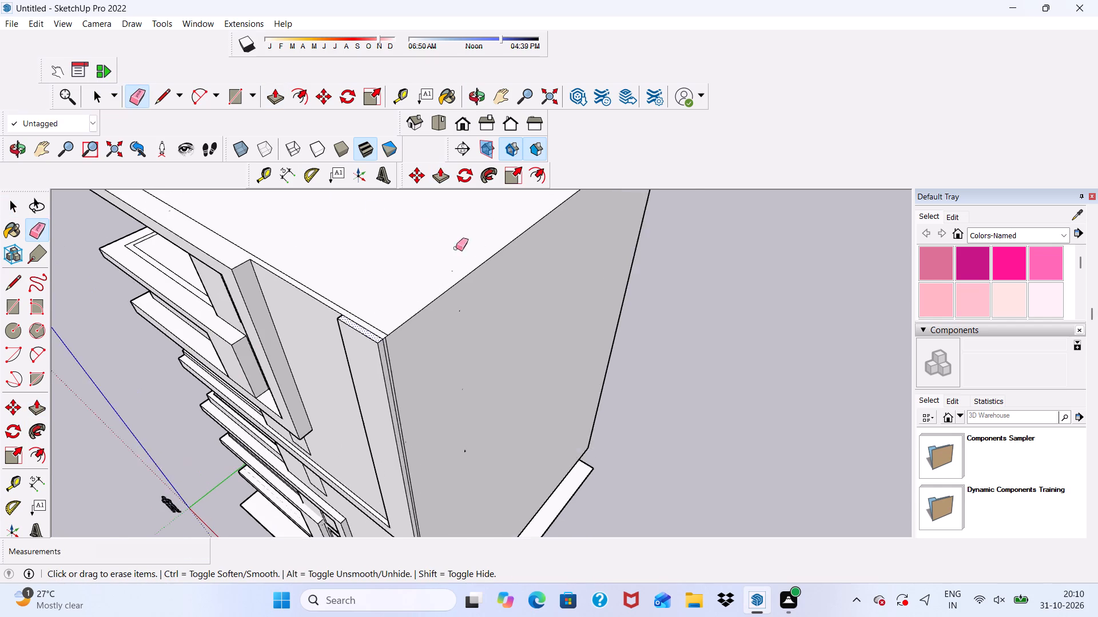
pyautogui.scroll(3, 456, 248)
pyautogui.moveTo(464, 283); pyautogui.dragTo(447, 298)
pyautogui.moveTo(474, 352); pyautogui.dragTo(471, 362)
pyautogui.moveTo(457, 285); pyautogui.dragTo(459, 288)
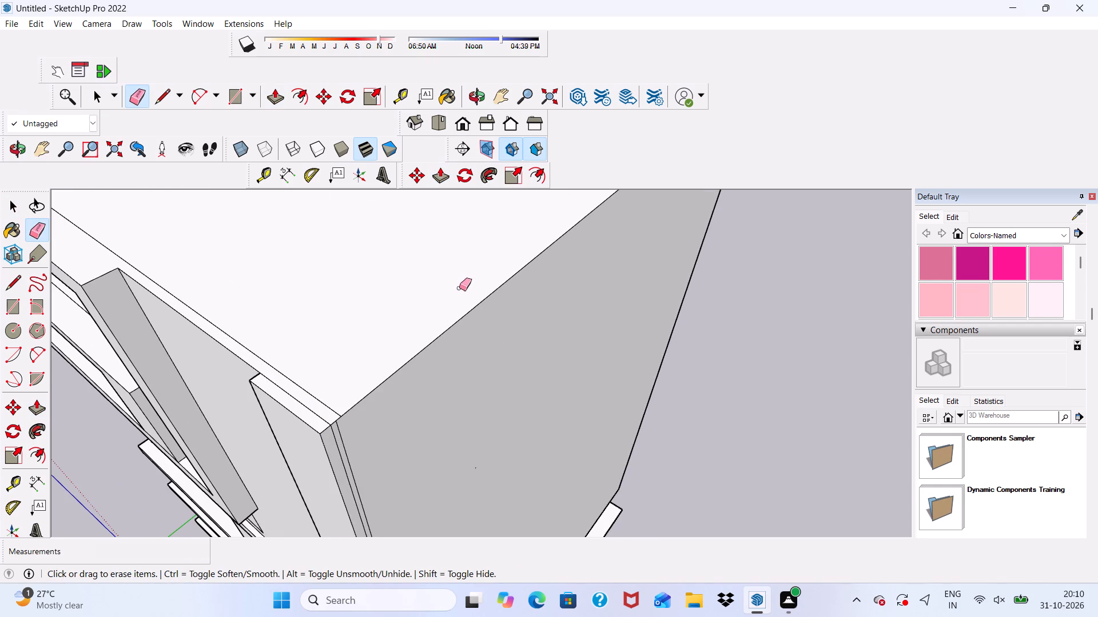
pyautogui.moveTo(459, 288); pyautogui.dragTo(440, 317)
# Push/Pull the balcony-side end face of the horizontal band outward by about 1' 11 5/16", past the balcony's side wall.
pyautogui.scroll(-4, 0, 501)
pyautogui.moveTo(185, 421); pyautogui.dragTo(287, 286, button='middle')
pyautogui.scroll(1, 309, 280)
pyautogui.scroll(-5, 311, 271)
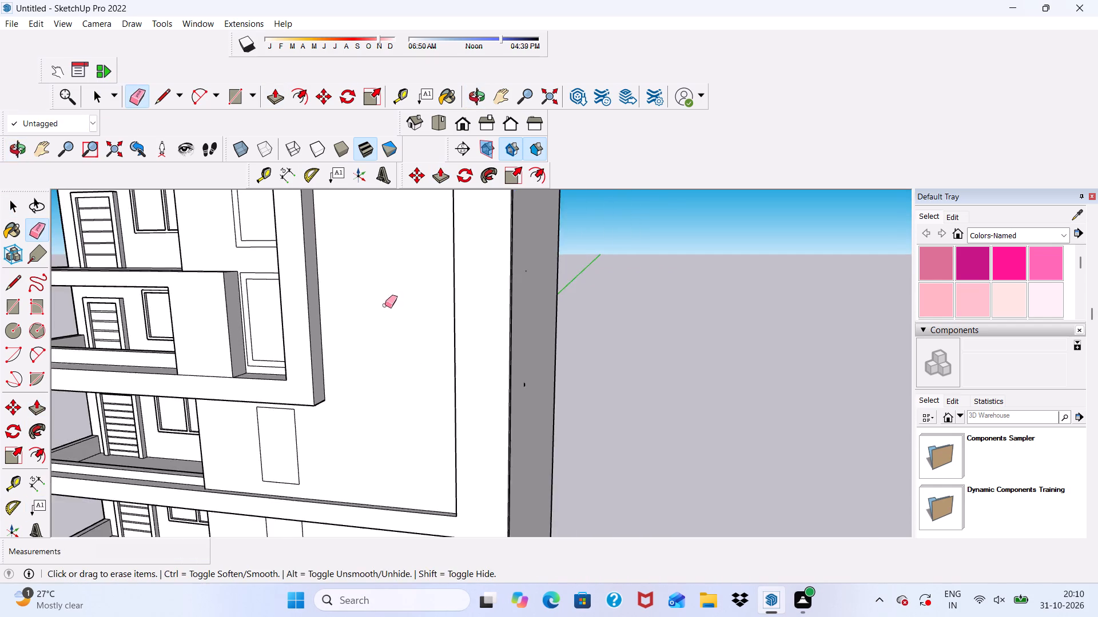
pyautogui.moveTo(388, 308); pyautogui.dragTo(471, 277, button='middle')
pyautogui.press('space')
pyautogui.scroll(-4, 471, 283)
pyautogui.moveTo(160, 470); pyautogui.dragTo(185, 470, button='middle')
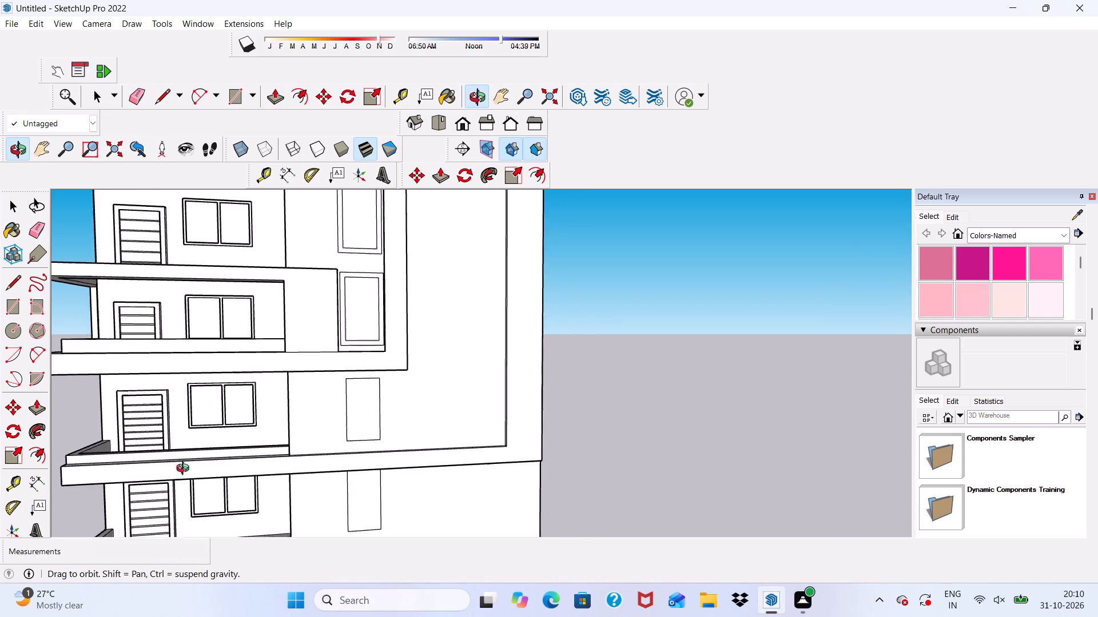
pyautogui.moveTo(185, 470); pyautogui.dragTo(408, 431, button='middle')
pyautogui.scroll(4, 249, 503)
pyautogui.scroll(-1, 273, 470)
pyautogui.click(297, 460)
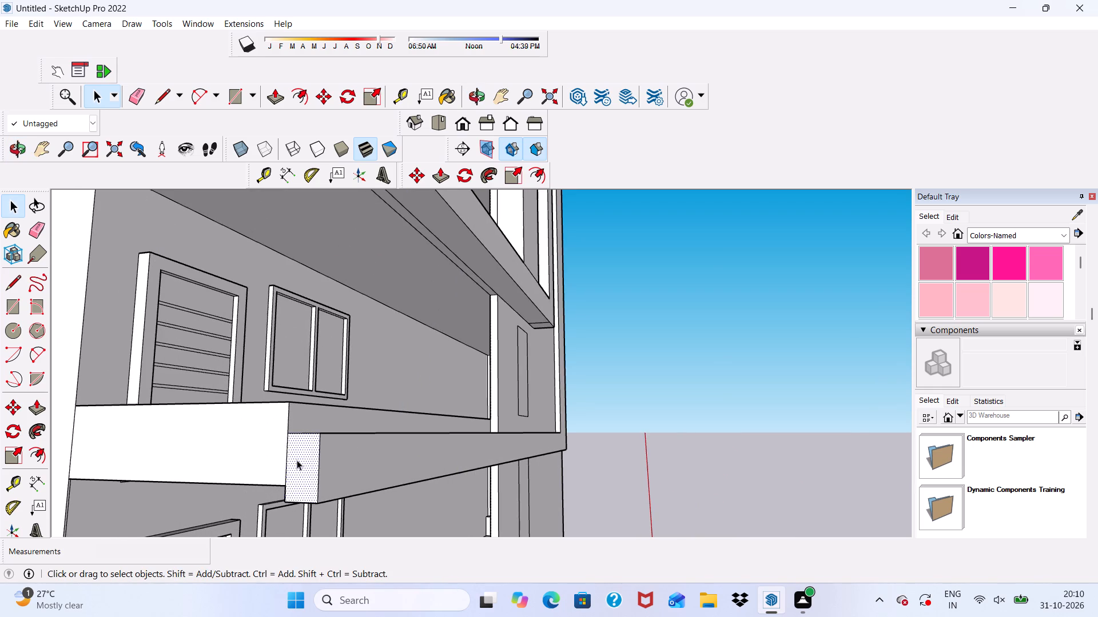
pyautogui.scroll(-3, 297, 460)
pyautogui.moveTo(299, 460); pyautogui.dragTo(289, 354, button='middle')
pyautogui.scroll(5, 291, 368)
pyautogui.scroll(-2, 291, 368)
pyautogui.moveTo(292, 373); pyautogui.dragTo(296, 384, button='middle')
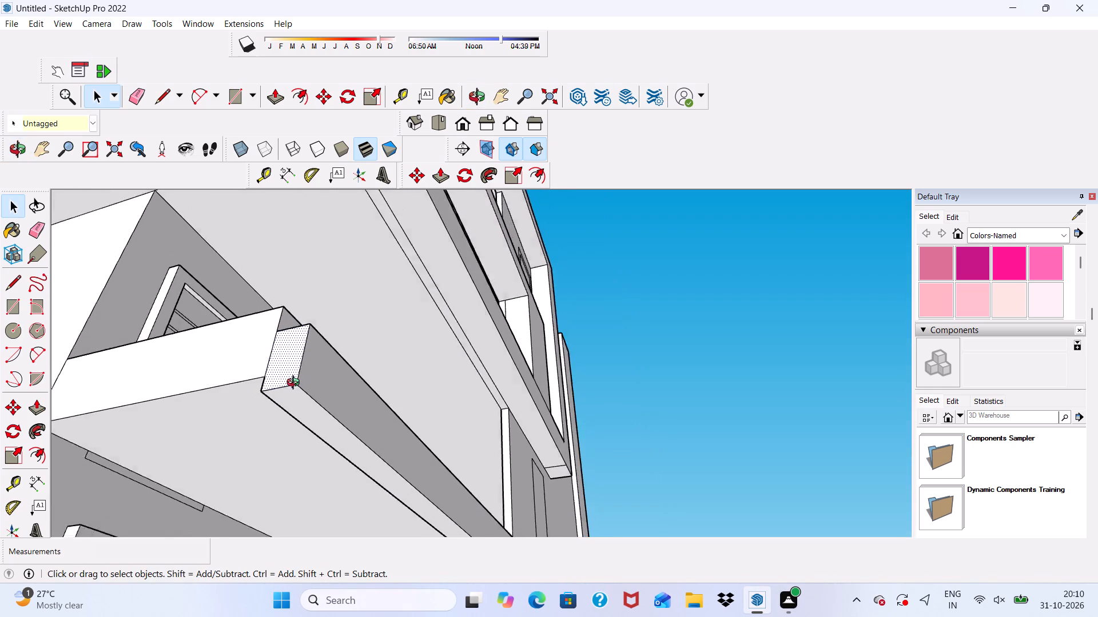
pyautogui.moveTo(296, 384); pyautogui.dragTo(415, 458, button='middle')
pyautogui.scroll(-1, 317, 425)
pyautogui.moveTo(413, 448); pyautogui.dragTo(230, 426, button='middle')
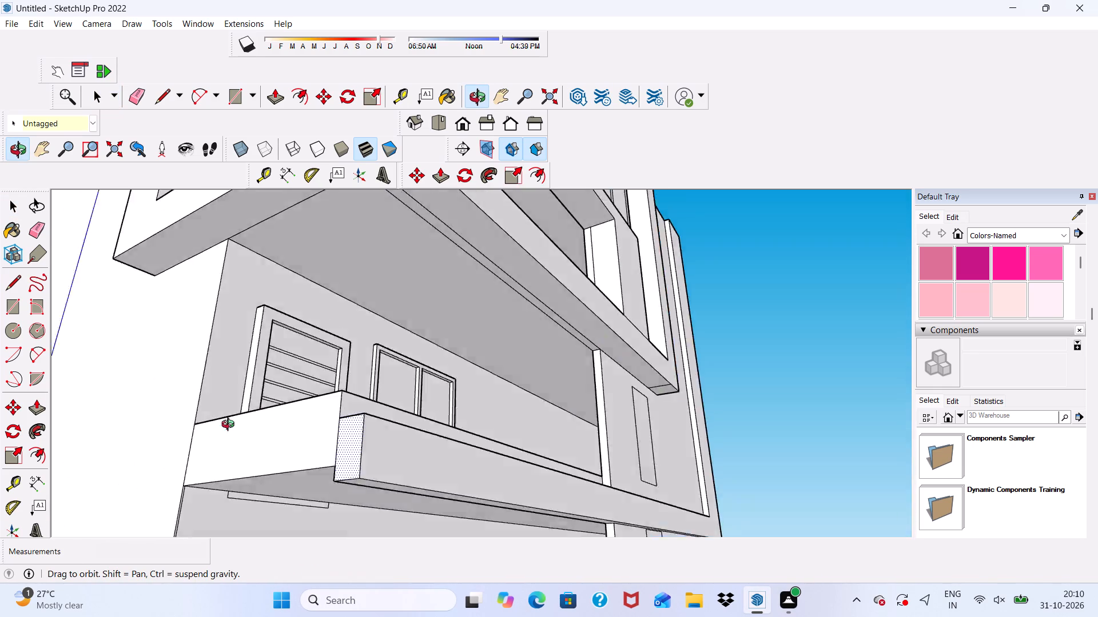
pyautogui.moveTo(230, 426); pyautogui.dragTo(440, 484, button='middle')
pyautogui.scroll(1, 286, 180)
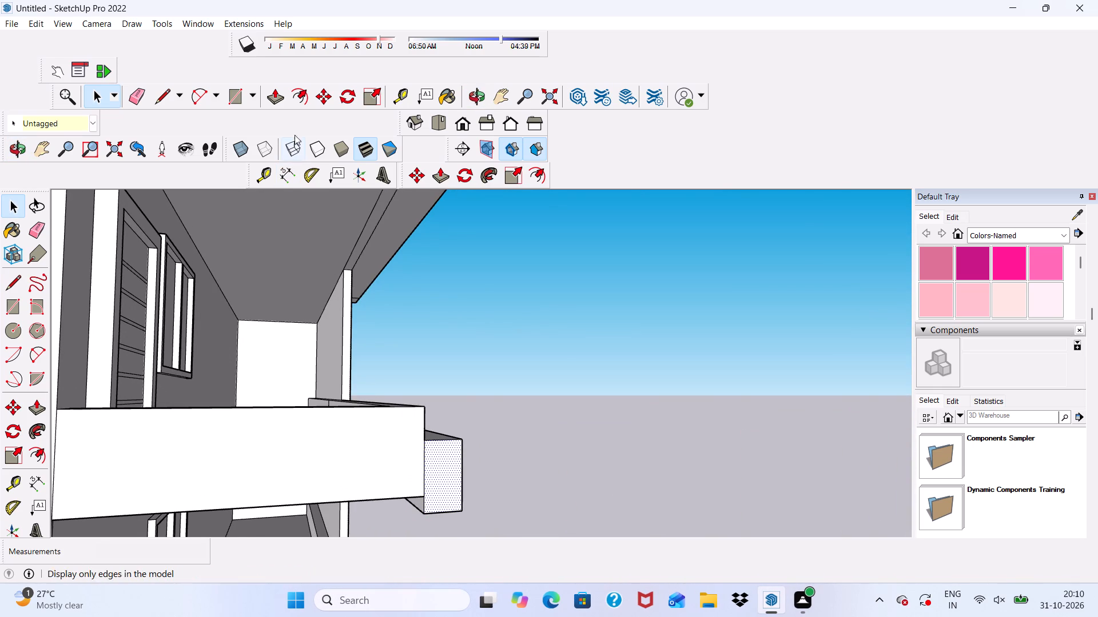
pyautogui.click(275, 98)
pyautogui.scroll(-3, 329, 196)
pyautogui.scroll(2, 407, 414)
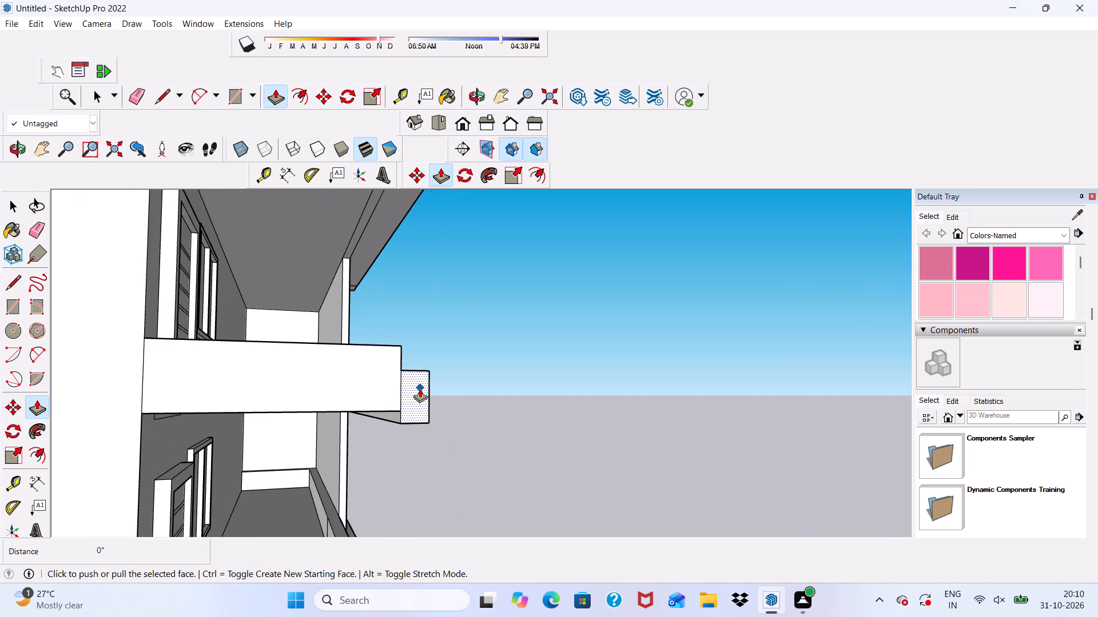
pyautogui.click(420, 388)
pyautogui.click(433, 402)
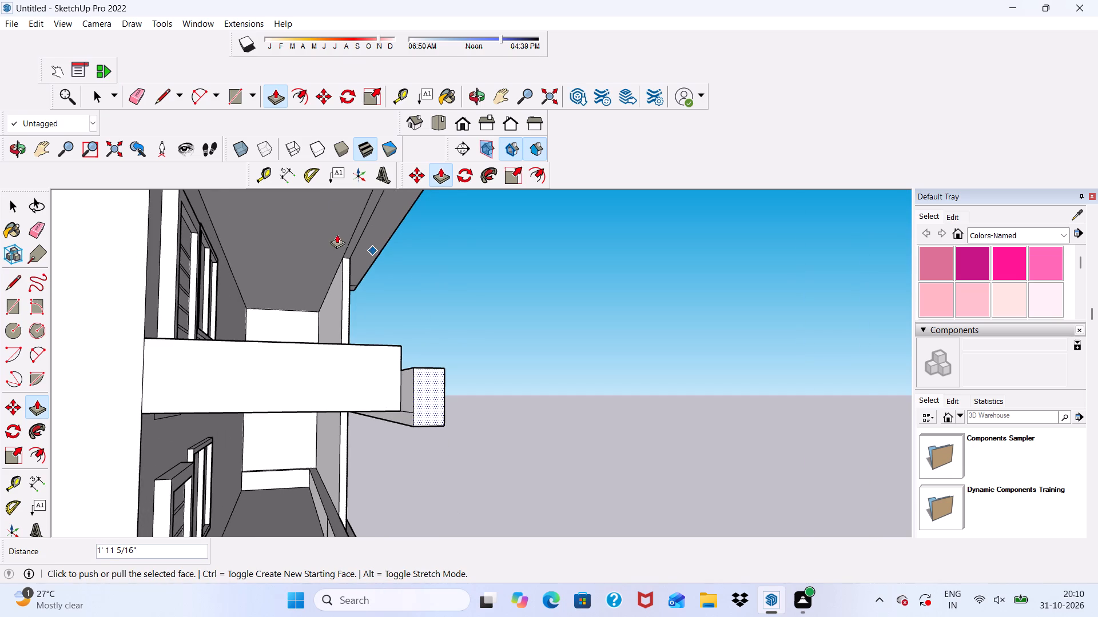
# Erase the seam edge on the band's extended end beside the balcony's corner.
pyautogui.click(135, 90)
pyautogui.scroll(6, 331, 385)
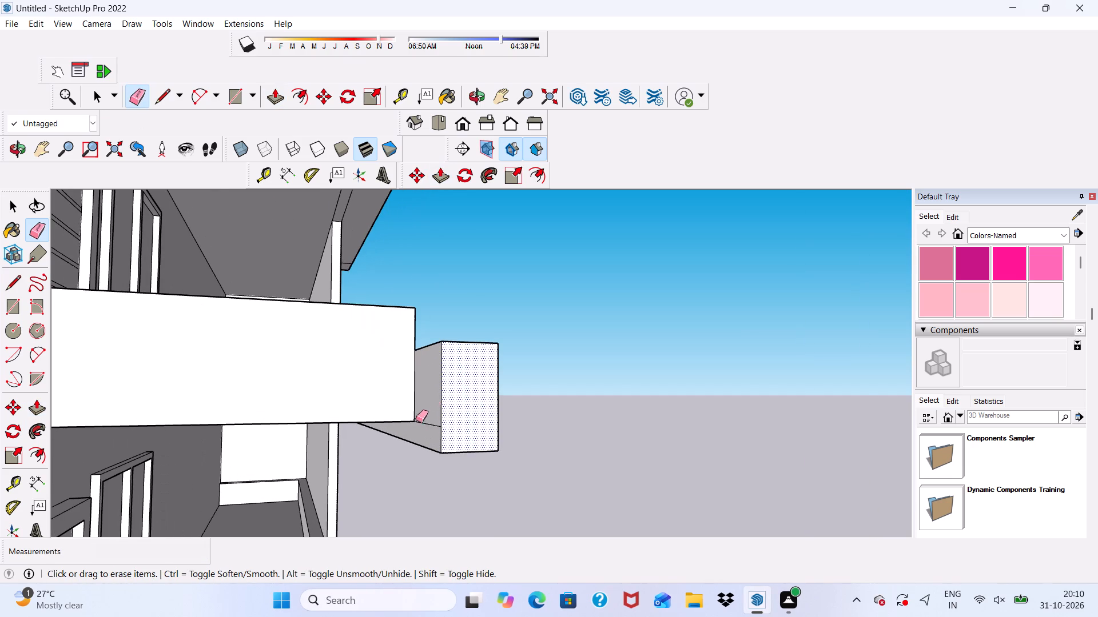
pyautogui.moveTo(425, 418); pyautogui.dragTo(424, 432)
pyautogui.press('space')
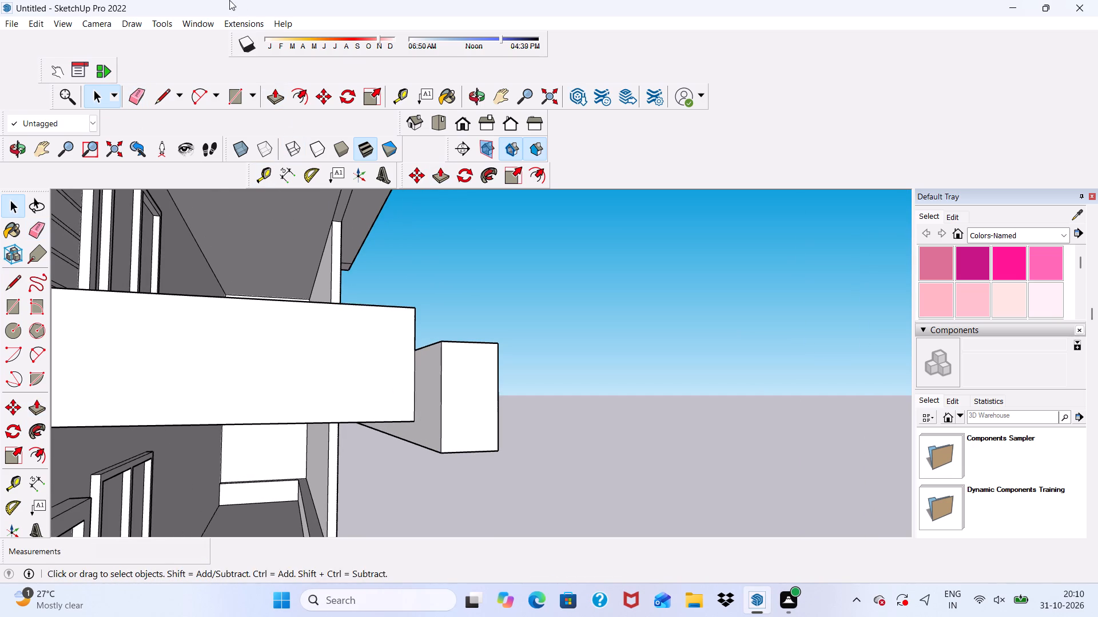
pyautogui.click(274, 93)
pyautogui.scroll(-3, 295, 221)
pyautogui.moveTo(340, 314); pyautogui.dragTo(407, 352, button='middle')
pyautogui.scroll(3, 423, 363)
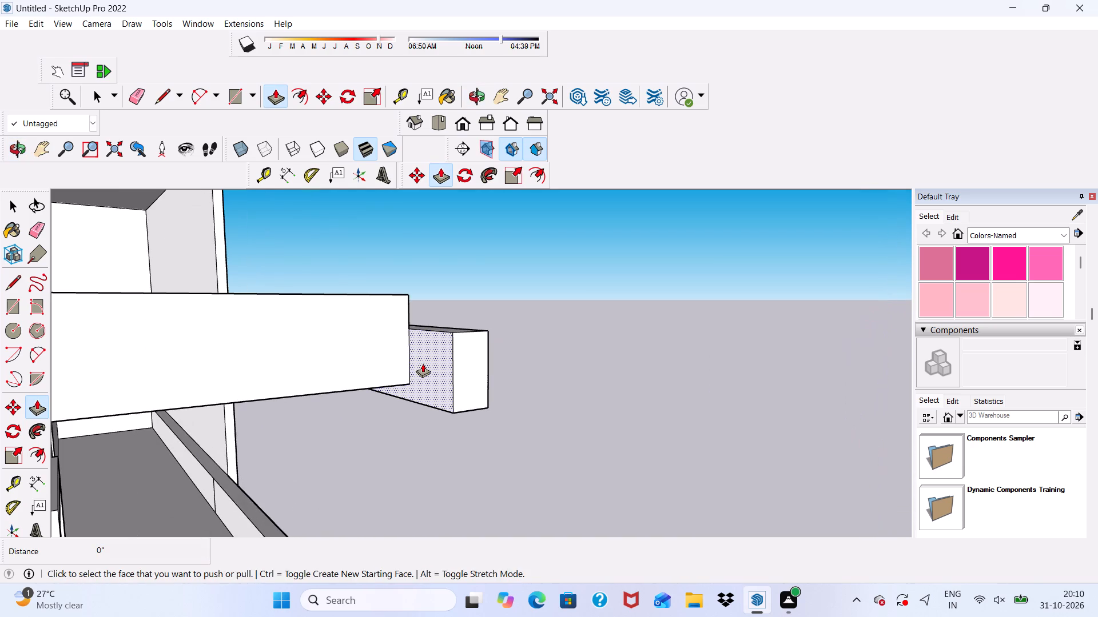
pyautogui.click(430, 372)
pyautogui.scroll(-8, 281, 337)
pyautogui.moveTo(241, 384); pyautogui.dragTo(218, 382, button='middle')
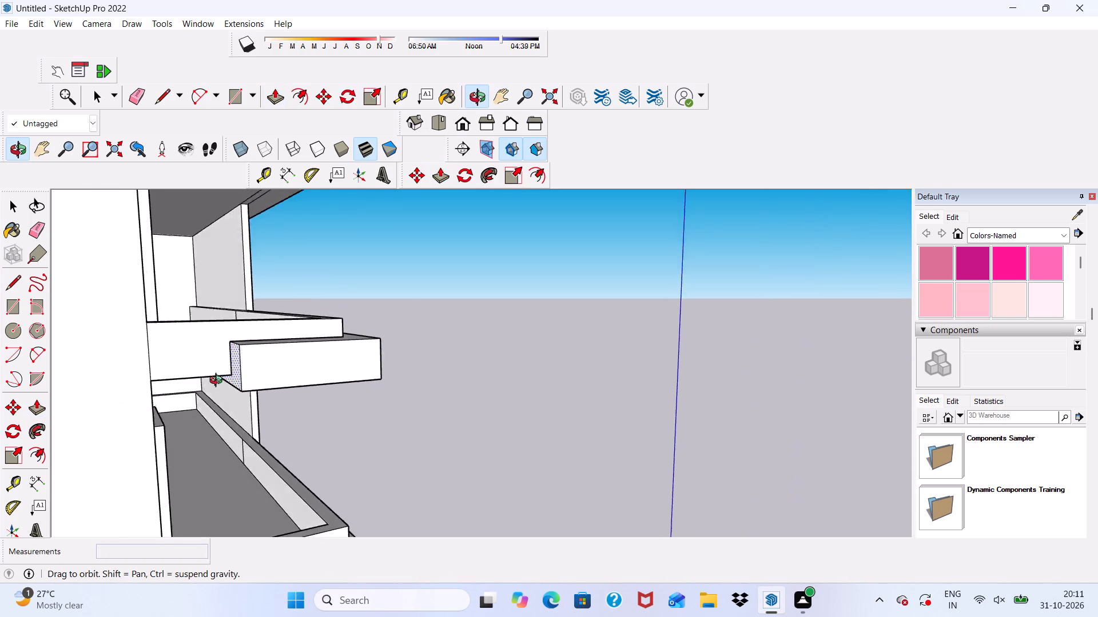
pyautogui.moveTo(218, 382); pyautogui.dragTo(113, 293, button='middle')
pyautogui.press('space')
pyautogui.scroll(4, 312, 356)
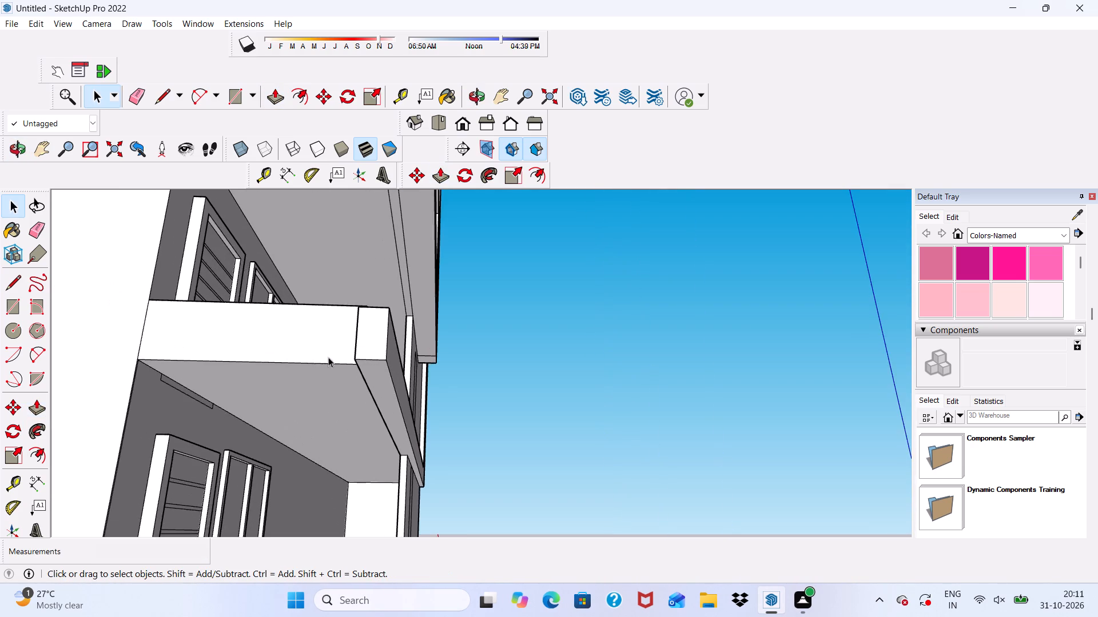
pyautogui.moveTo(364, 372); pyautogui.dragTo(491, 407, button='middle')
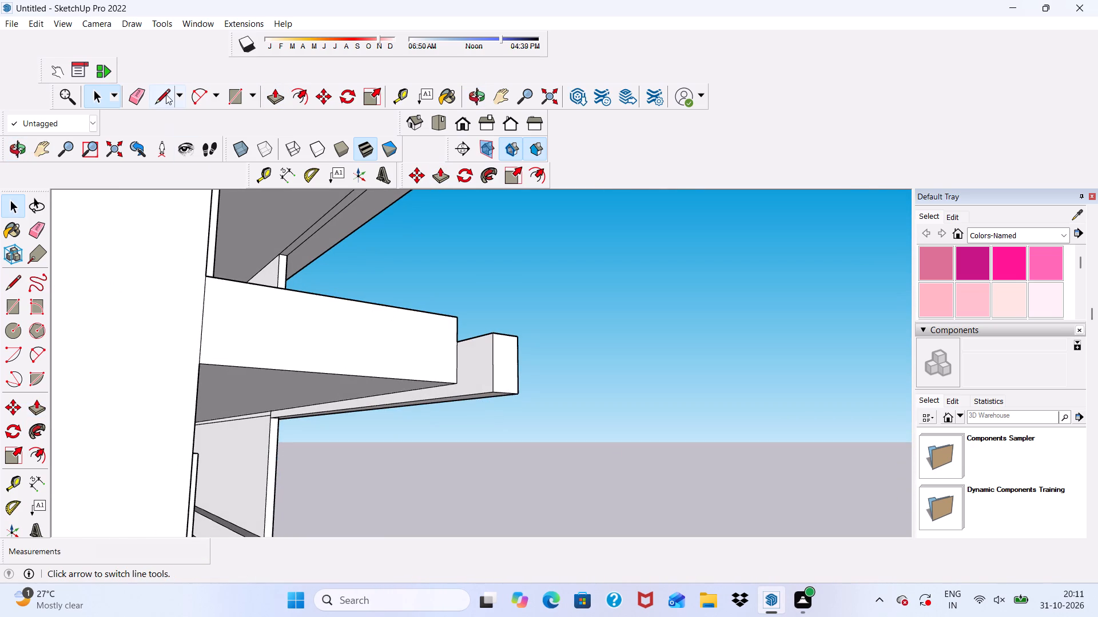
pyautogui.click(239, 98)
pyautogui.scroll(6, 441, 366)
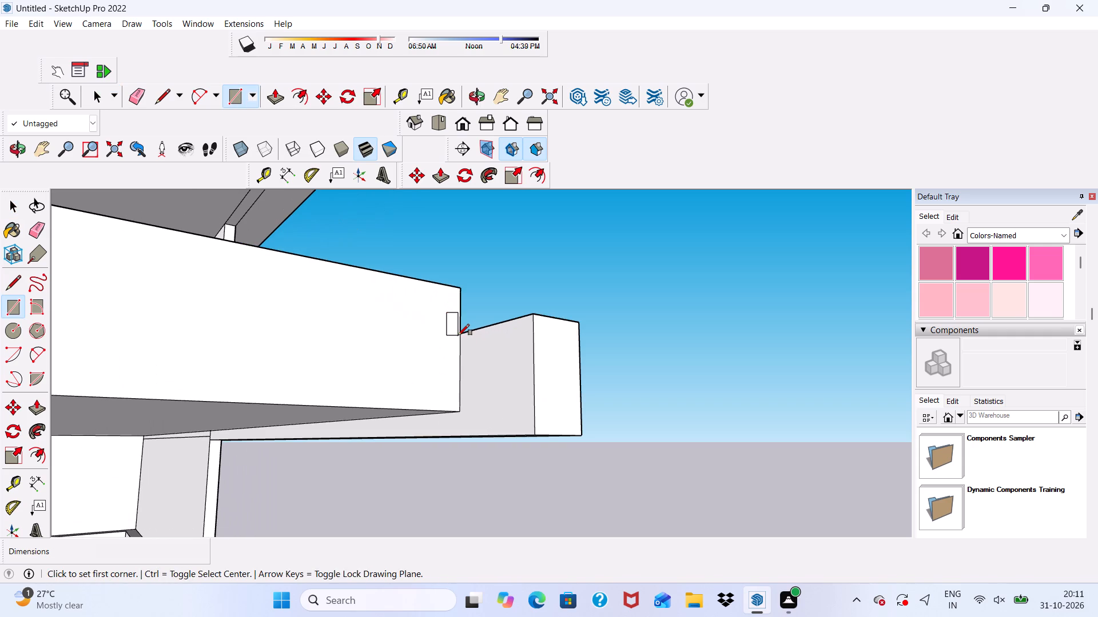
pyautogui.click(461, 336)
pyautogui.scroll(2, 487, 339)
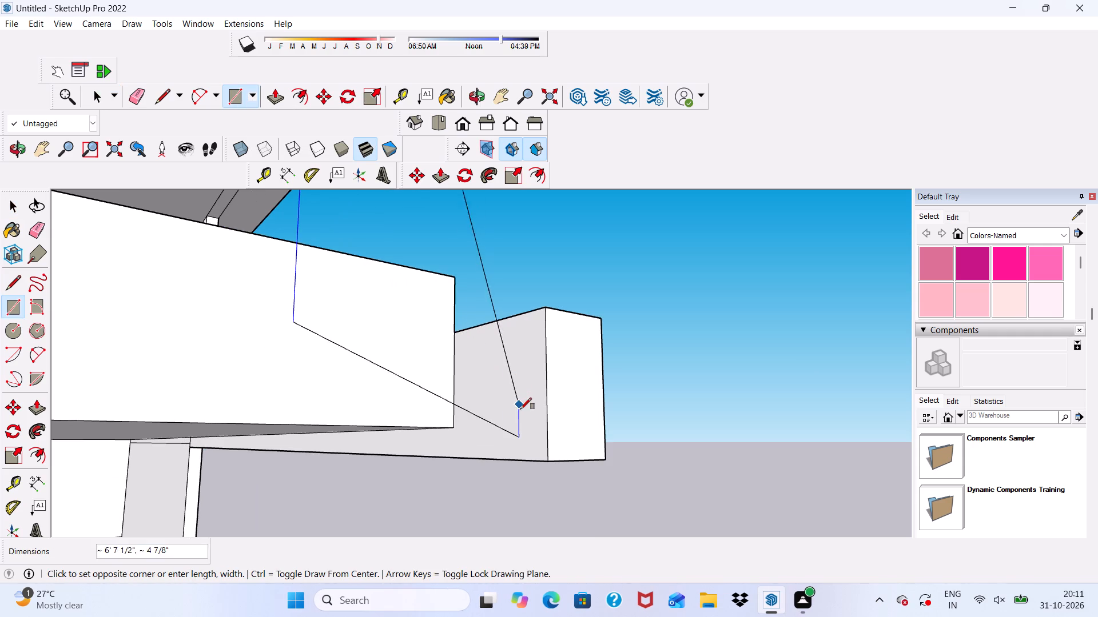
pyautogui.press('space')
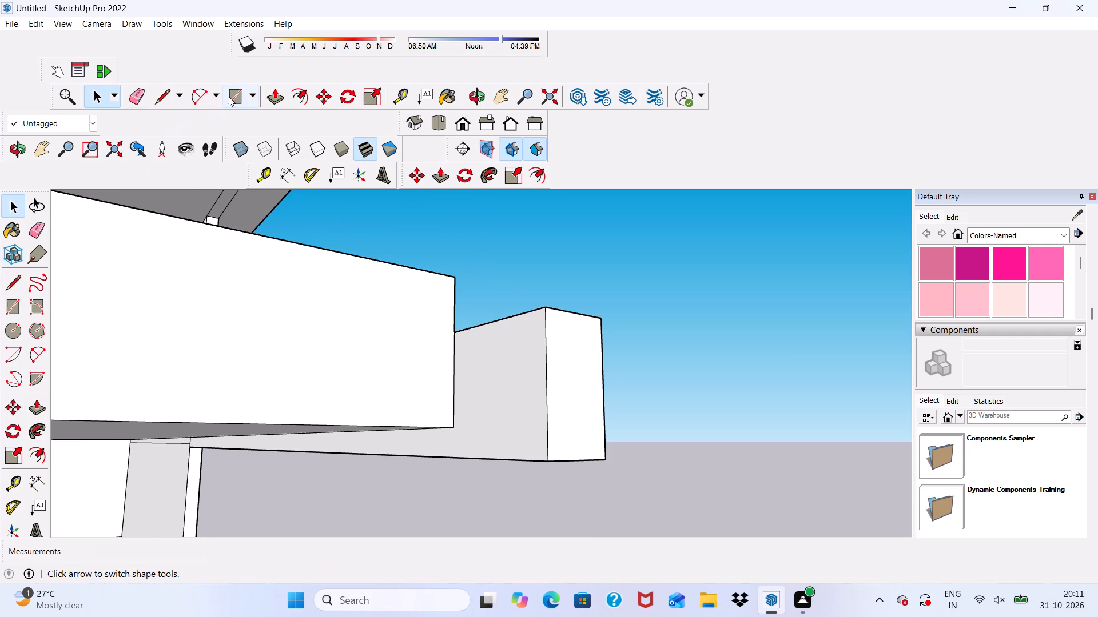
# Draw a rectangle about 1' 11 5/16" by 1' 9 15/16" on the wall-side face of the horizontal band's projecting end.
pyautogui.click(229, 97)
pyautogui.scroll(3, 496, 436)
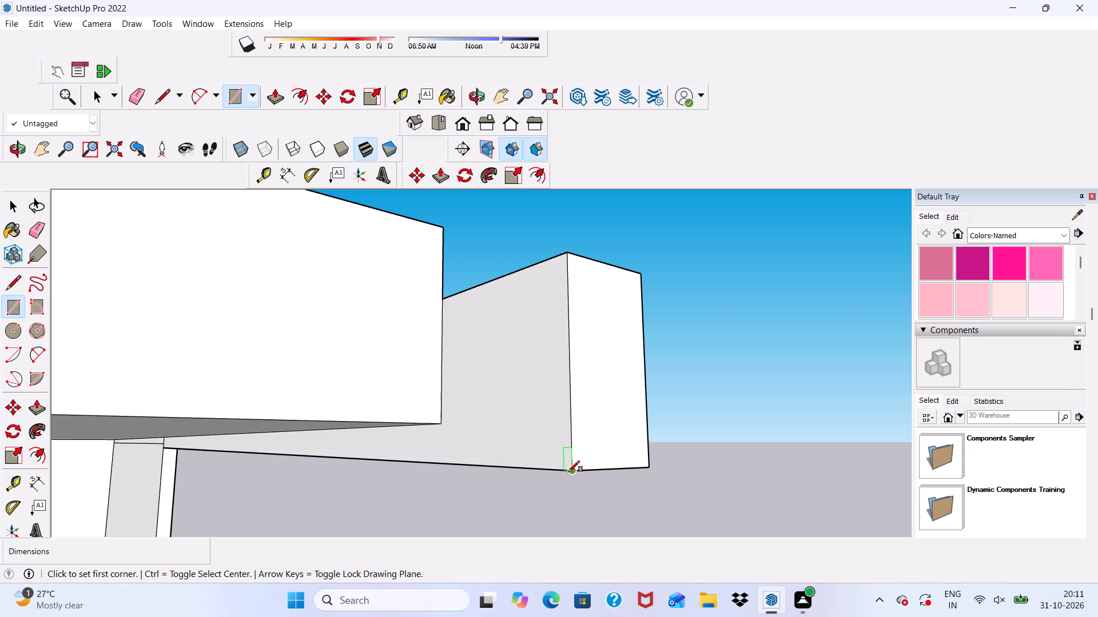
pyautogui.click(568, 472)
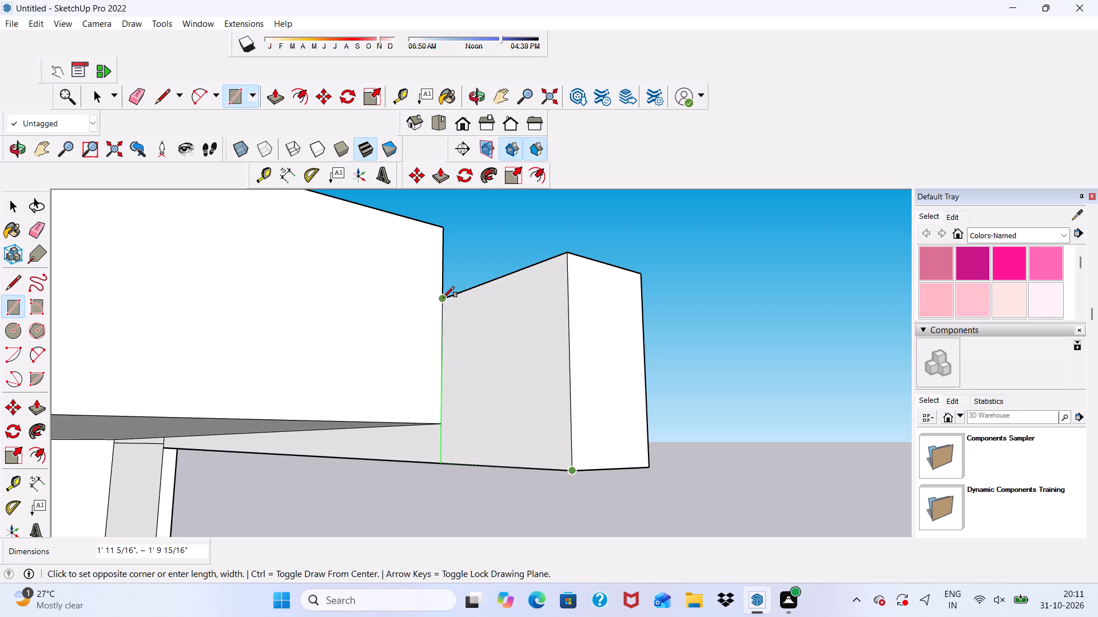
pyautogui.click(443, 298)
pyautogui.press('space')
# Push/Pull the new rectangle about 44' 7 1/16" along the blank side wall to its far edge as a horizontal band.
pyautogui.click(476, 346)
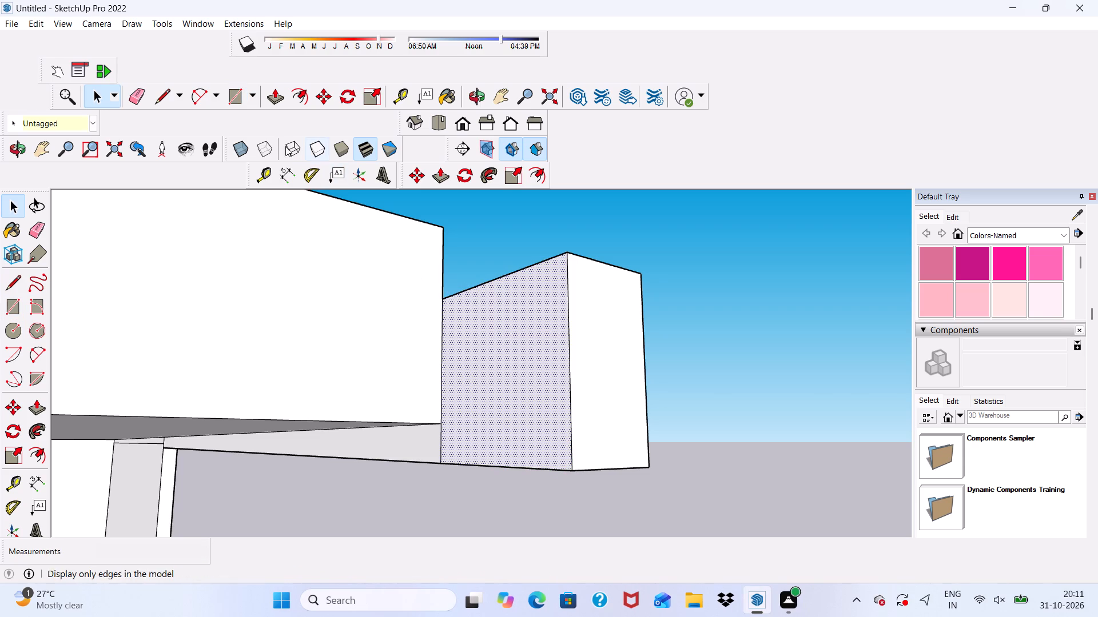
pyautogui.click(266, 92)
pyautogui.click(514, 389)
pyautogui.scroll(-2, 312, 303)
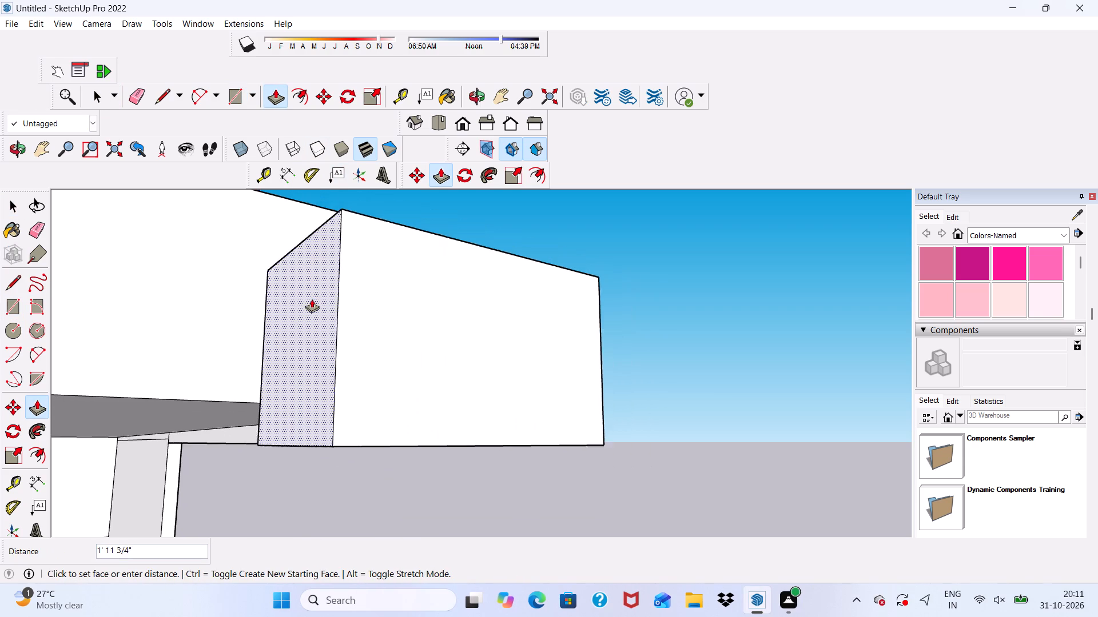
pyautogui.scroll(-1, 312, 299)
pyautogui.scroll(-20, 312, 300)
pyautogui.scroll(-2, 312, 300)
pyautogui.scroll(5, 327, 282)
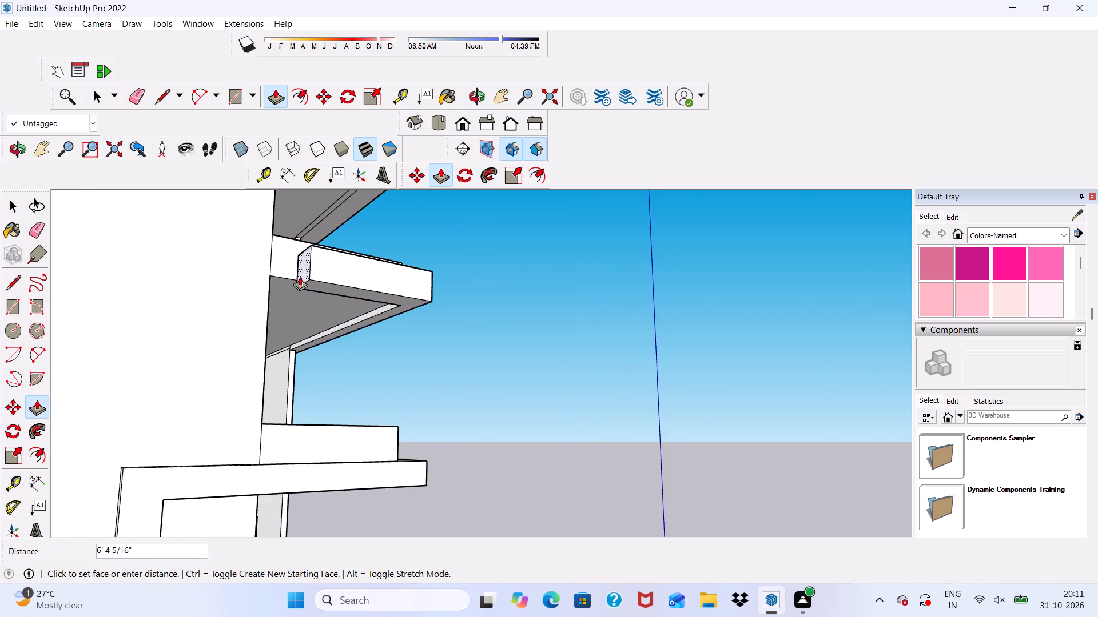
pyautogui.scroll(4, 254, 275)
pyautogui.scroll(-12, 253, 274)
pyautogui.scroll(5, 205, 343)
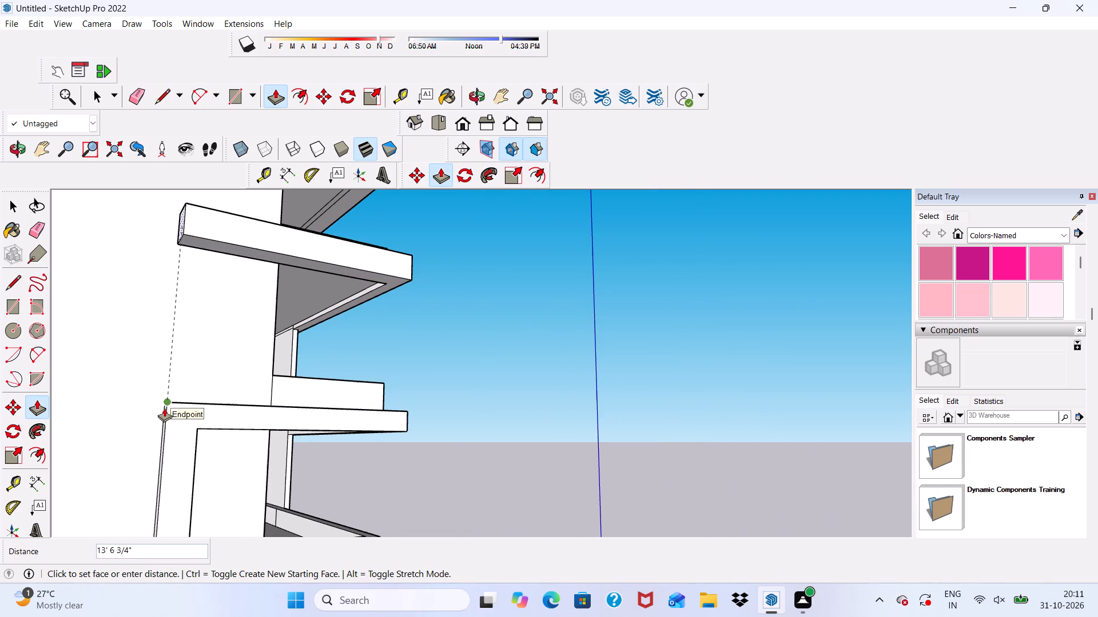
pyautogui.scroll(-10, 155, 384)
pyautogui.moveTo(154, 374); pyautogui.dragTo(305, 434, button='middle')
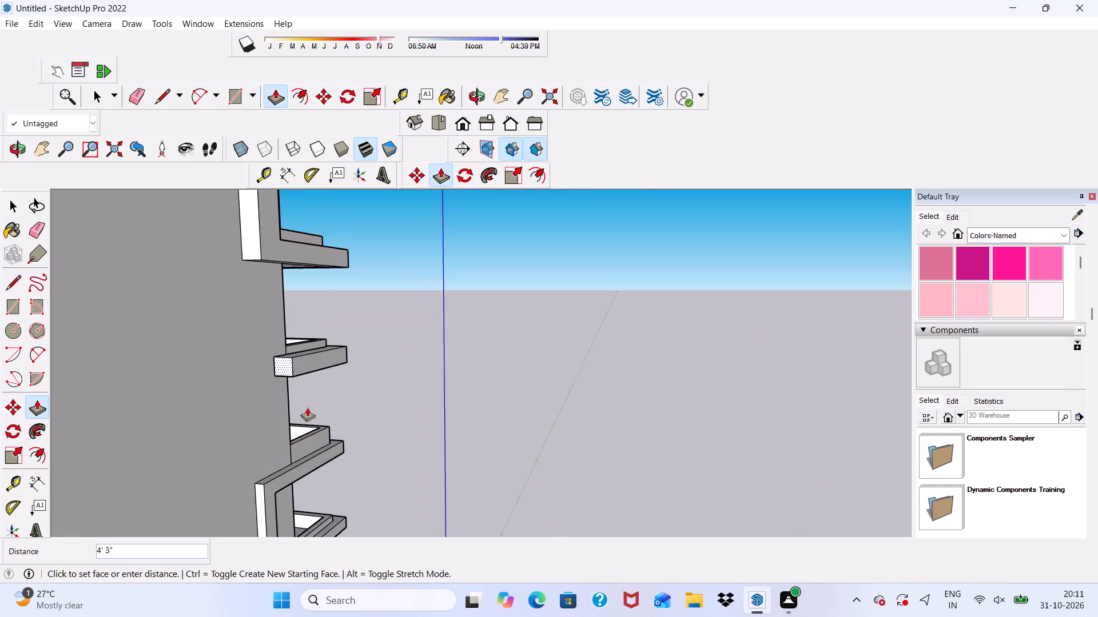
pyautogui.scroll(-19, 186, 362)
pyautogui.scroll(5, 219, 347)
pyautogui.scroll(4, 169, 358)
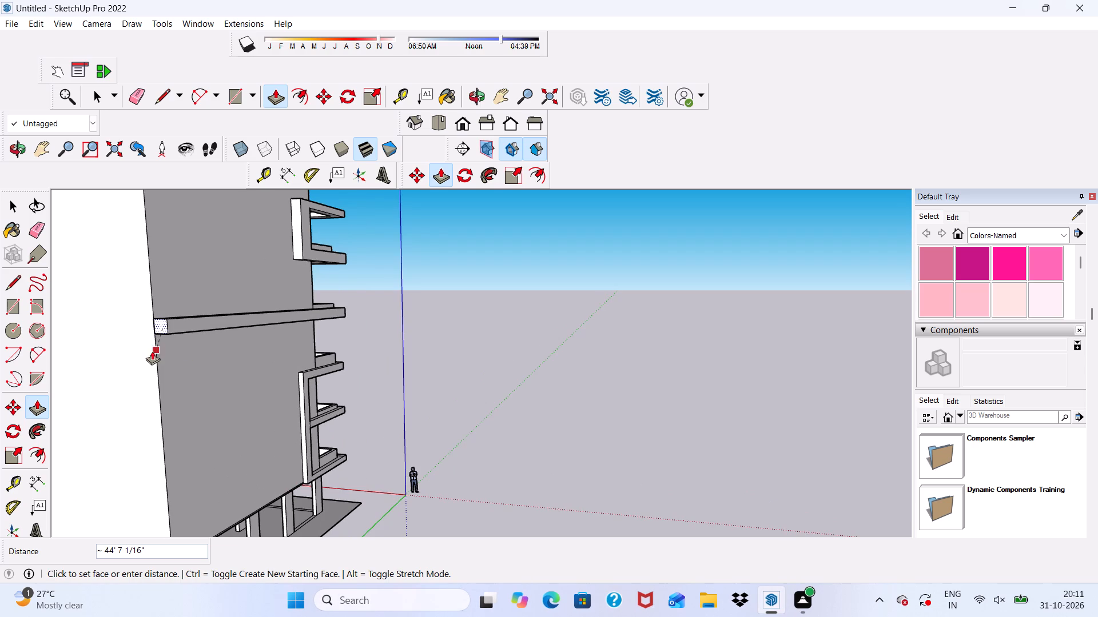
pyautogui.click(153, 350)
# Examine the extended horizontal band around the side wall, the balcony corner and the front facade.
pyautogui.scroll(-2, 154, 350)
pyautogui.moveTo(189, 357); pyautogui.dragTo(0, 349, button='middle')
pyautogui.scroll(5, 396, 351)
pyautogui.moveTo(397, 334); pyautogui.dragTo(333, 336, button='middle')
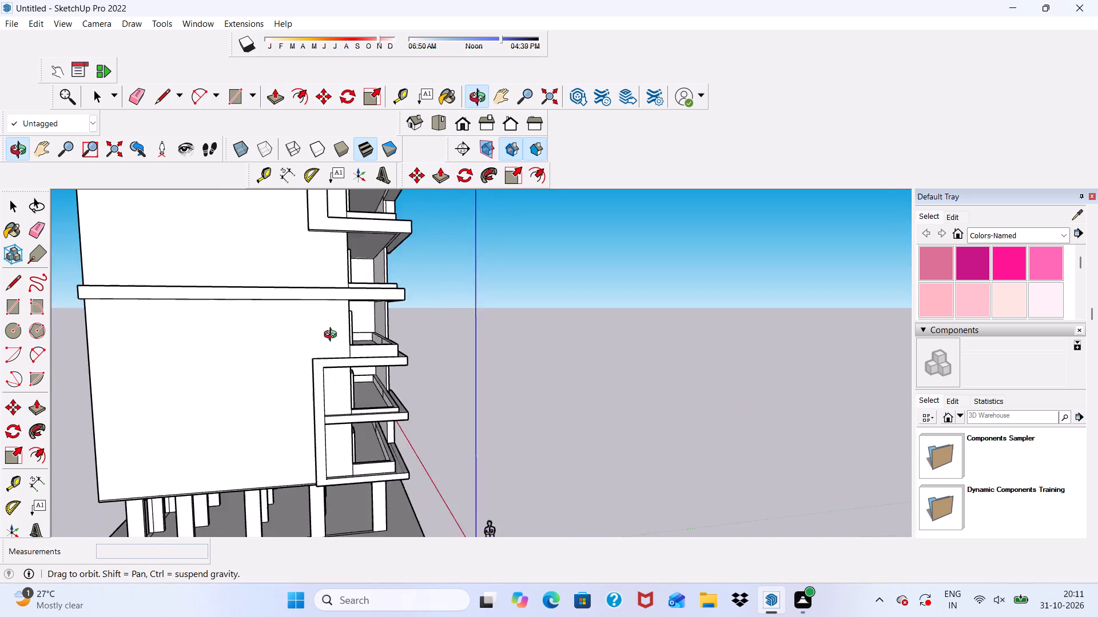
pyautogui.moveTo(333, 336); pyautogui.dragTo(236, 226, button='middle')
pyautogui.scroll(16, 389, 279)
pyautogui.press('space')
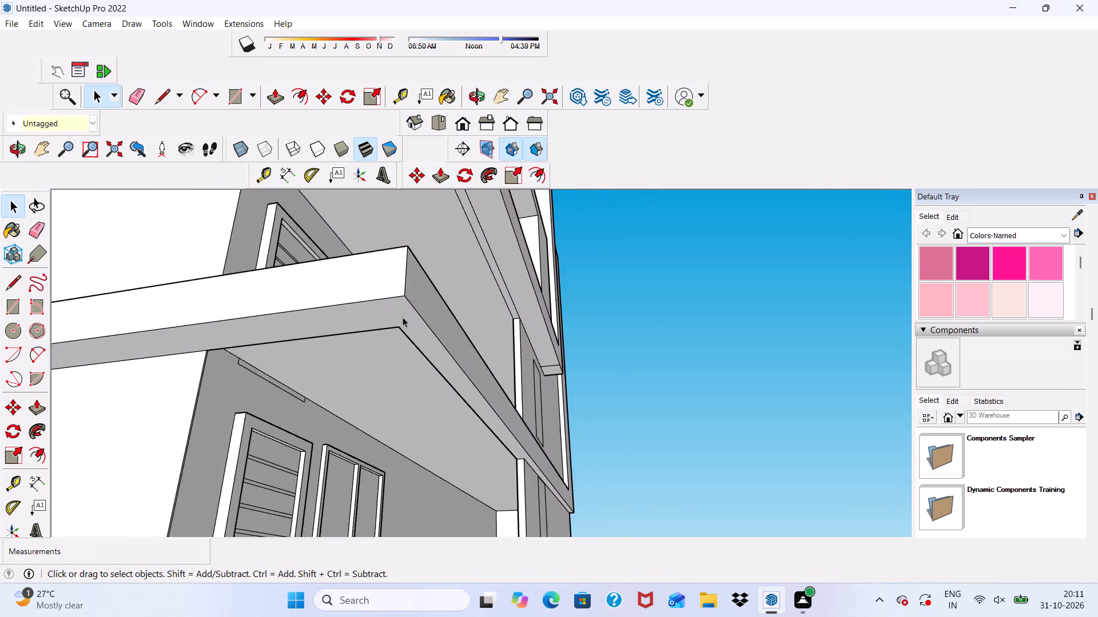
pyautogui.scroll(-1, 416, 314)
pyautogui.moveTo(417, 317); pyautogui.dragTo(210, 479, button='middle')
pyautogui.scroll(-1, 260, 438)
pyautogui.scroll(1, 304, 396)
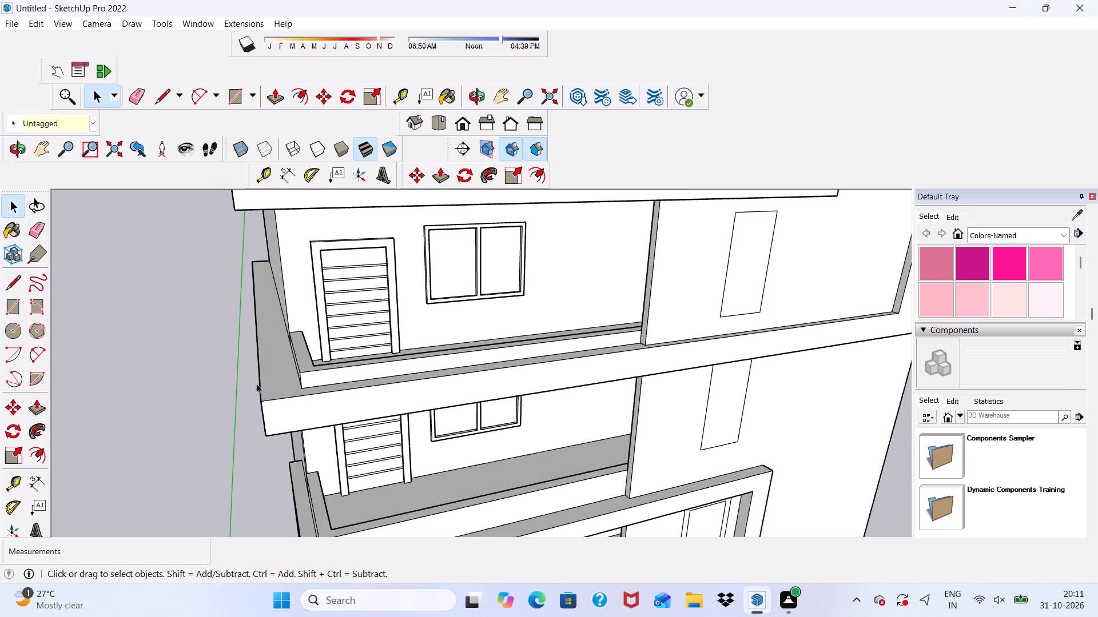
pyautogui.scroll(-8, 205, 362)
pyautogui.moveTo(167, 436); pyautogui.dragTo(47, 466, button='middle')
pyautogui.scroll(4, 307, 390)
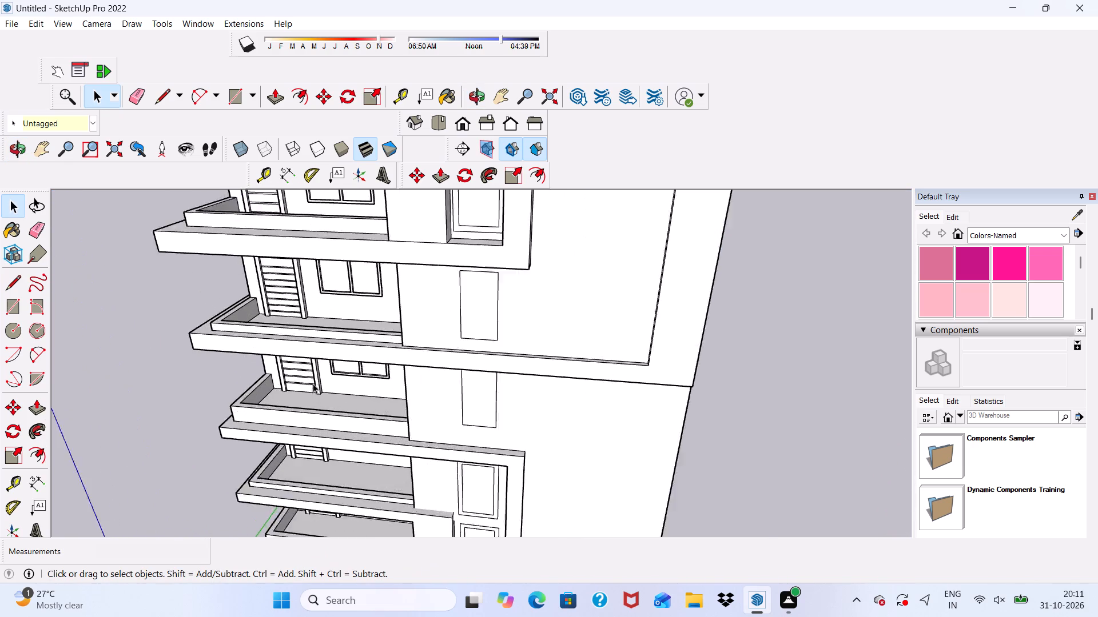
pyautogui.scroll(1, 313, 383)
pyautogui.scroll(-1, 527, 330)
pyautogui.moveTo(611, 345); pyautogui.dragTo(408, 374, button='middle')
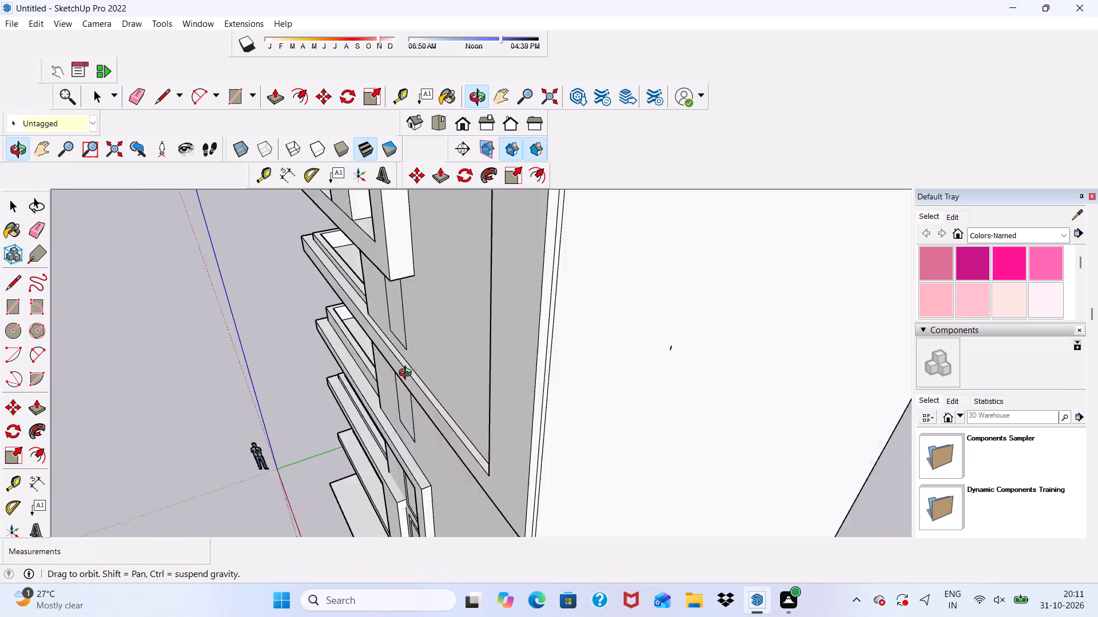
pyautogui.moveTo(408, 374); pyautogui.dragTo(563, 357, button='middle')
pyautogui.scroll(4, 471, 365)
pyautogui.click(454, 358)
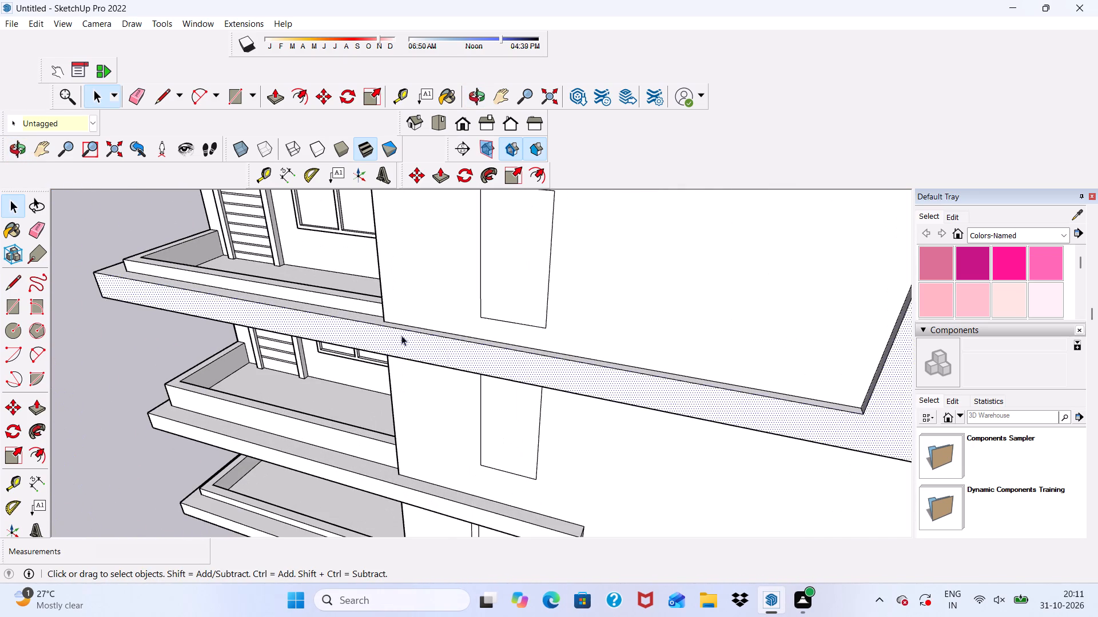
pyautogui.scroll(-8, 190, 334)
pyautogui.moveTo(193, 347); pyautogui.dragTo(201, 347, button='middle')
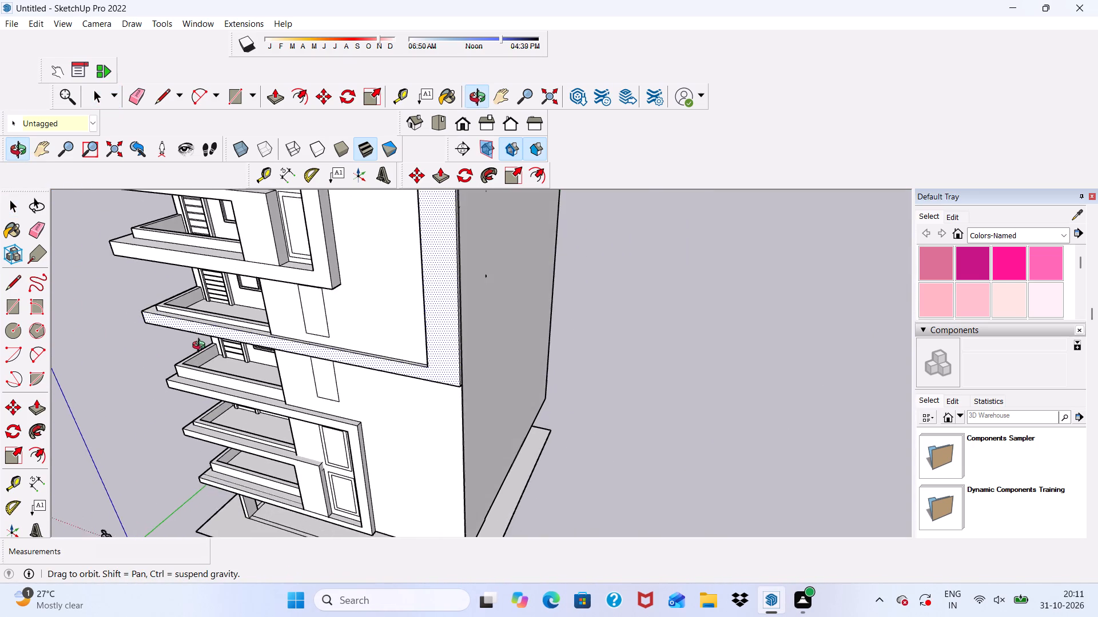
pyautogui.moveTo(201, 347); pyautogui.dragTo(276, 363, button='middle')
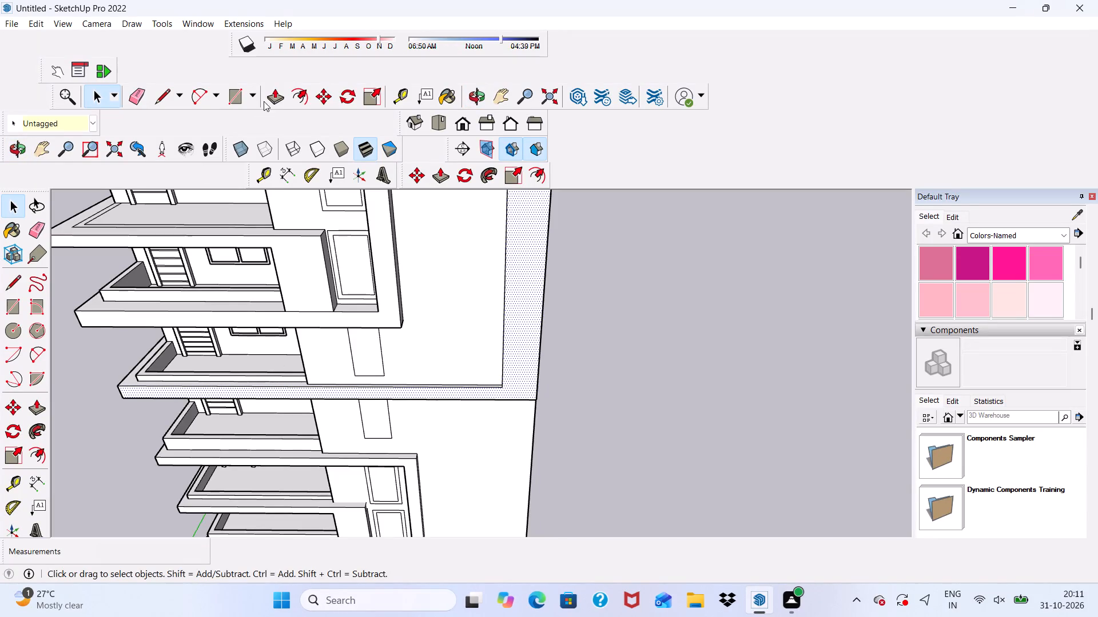
pyautogui.click(279, 91)
pyautogui.scroll(3, 190, 357)
pyautogui.scroll(-4, 163, 372)
pyautogui.moveTo(138, 384); pyautogui.dragTo(173, 362, button='middle')
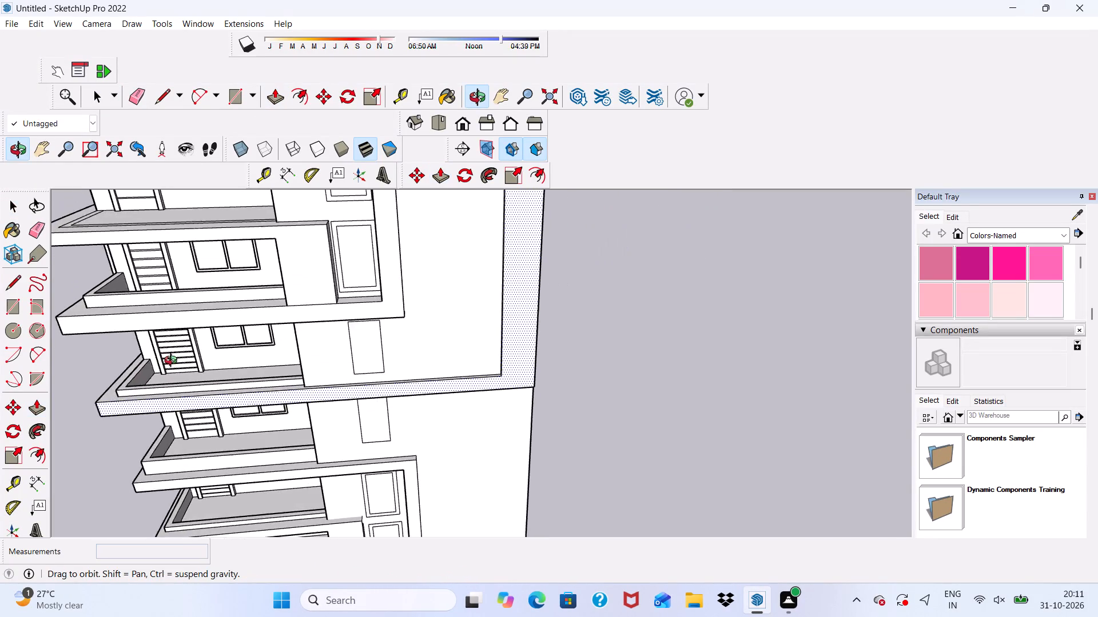
pyautogui.moveTo(173, 362); pyautogui.dragTo(213, 369, button='middle')
pyautogui.press('space')
pyautogui.scroll(-6, 282, 330)
pyautogui.click(562, 388)
# Offset the plain tall panel outline on the front wall just above the horizontal band outward by 6".
pyautogui.moveTo(511, 383); pyautogui.dragTo(491, 312, button='middle')
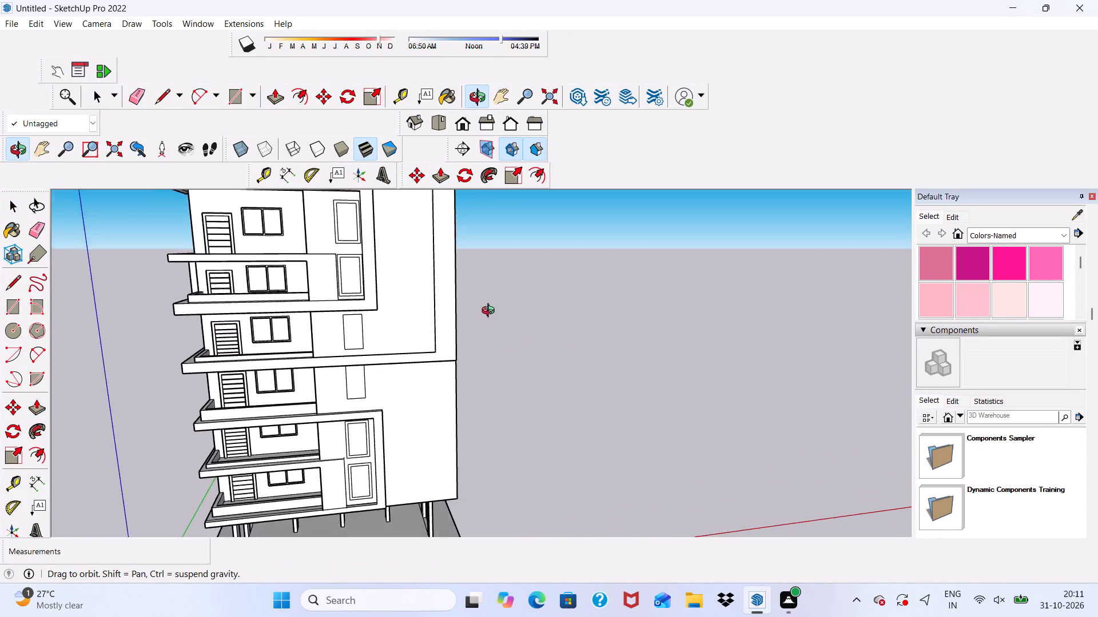
pyautogui.moveTo(491, 312); pyautogui.dragTo(491, 311, button='middle')
pyautogui.scroll(1, 491, 311)
pyautogui.scroll(-1, 319, 338)
pyautogui.scroll(1, 353, 323)
pyautogui.scroll(-5, 355, 326)
pyautogui.scroll(11, 324, 293)
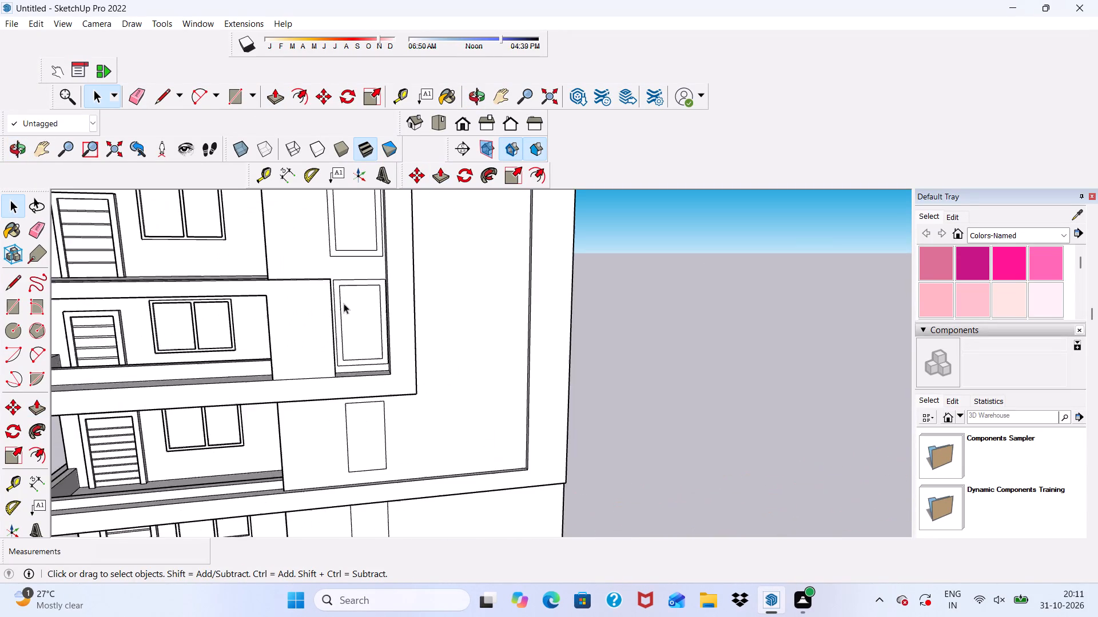
pyautogui.scroll(-1, 347, 380)
pyautogui.scroll(5, 347, 427)
pyautogui.moveTo(353, 419); pyautogui.dragTo(301, 350, button='middle')
pyautogui.scroll(3, 344, 409)
pyautogui.click(348, 401)
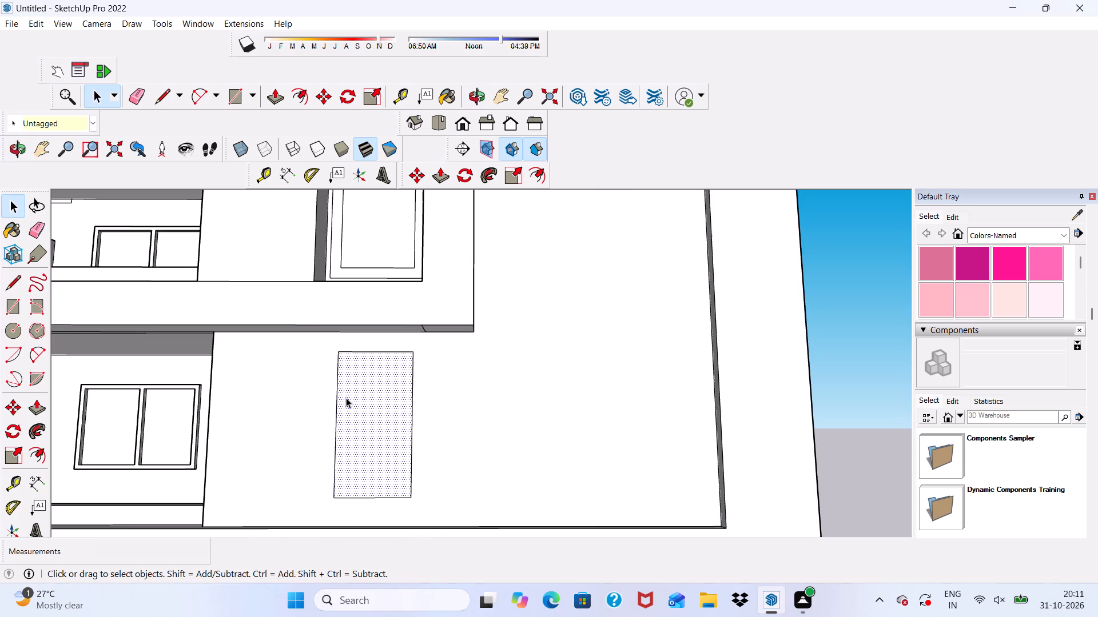
pyautogui.click(295, 90)
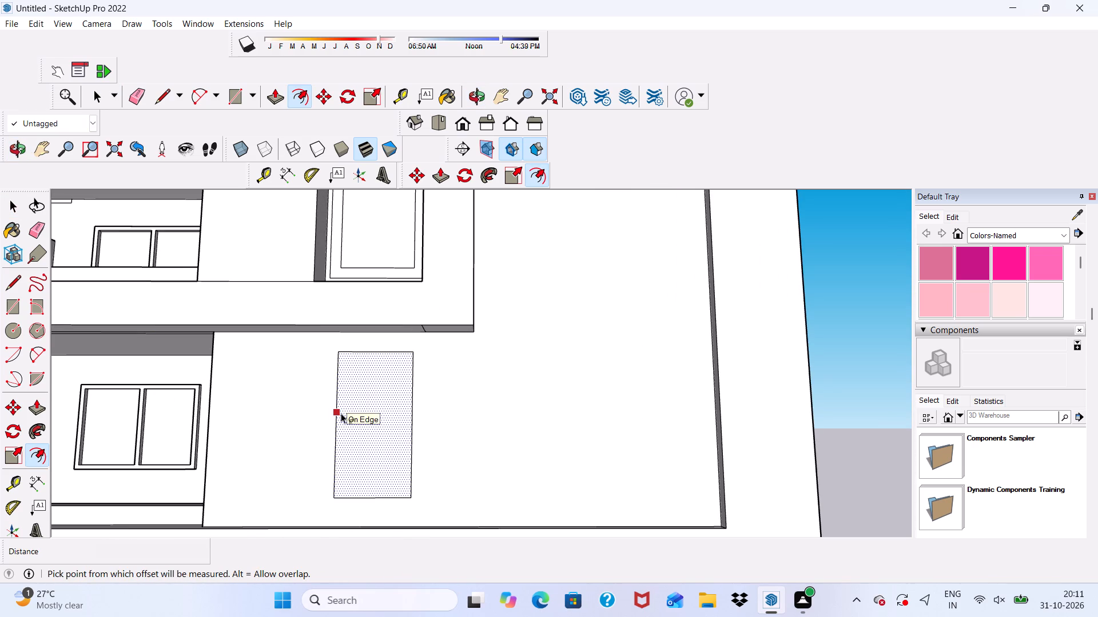
pyautogui.click(341, 413)
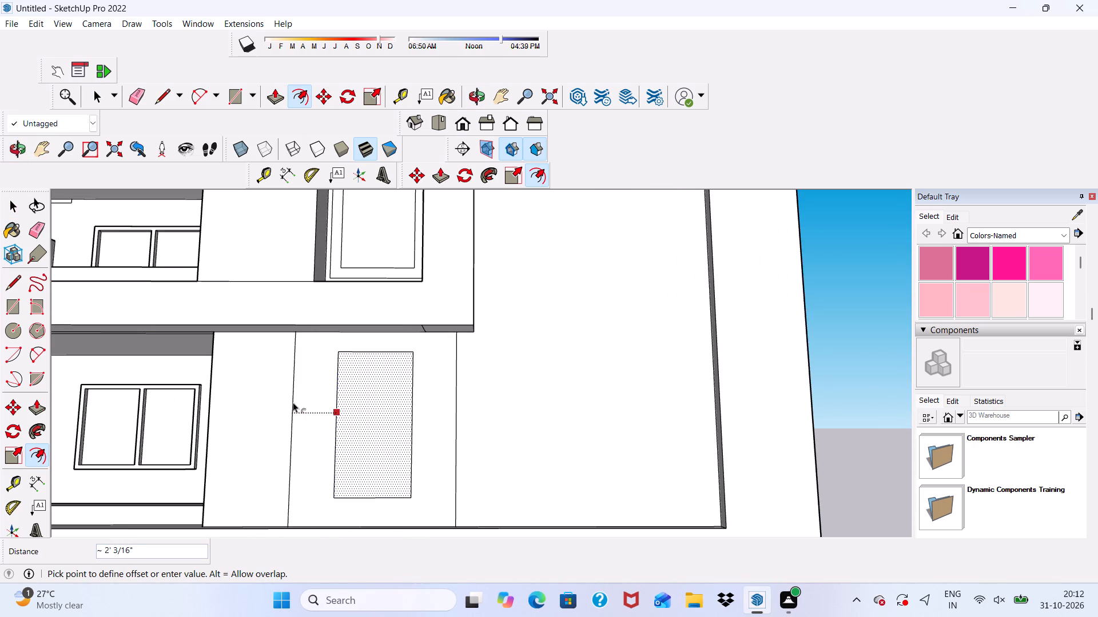
pyautogui.write('6"')
pyautogui.press('Return')
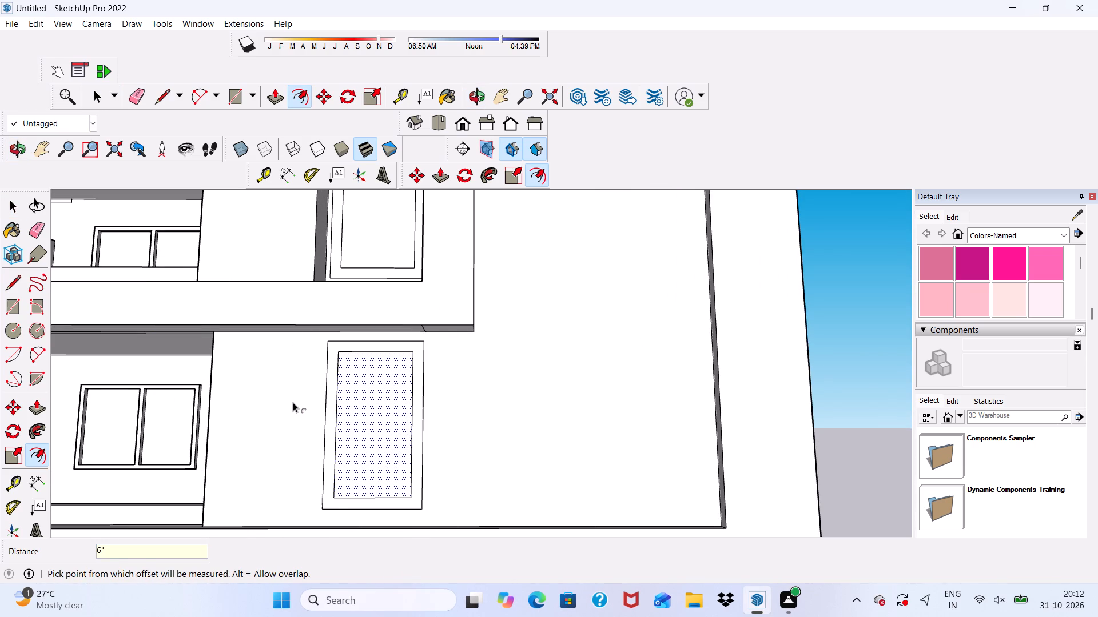
# Move the plain tall panel just below the horizontal band down by about 1' 4 1/2".
pyautogui.scroll(2, 293, 402)
pyautogui.scroll(-11, 293, 392)
pyautogui.scroll(3, 328, 476)
pyautogui.press('space')
pyautogui.click(343, 470)
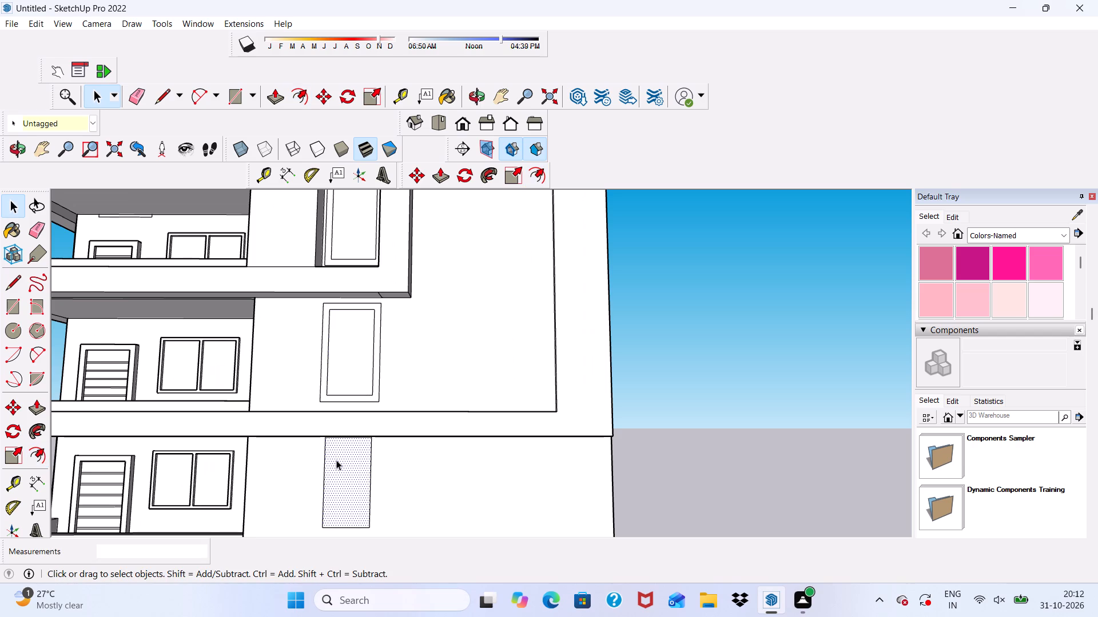
pyautogui.scroll(-2, 348, 449)
pyautogui.scroll(-5, 335, 330)
pyautogui.scroll(4, 352, 500)
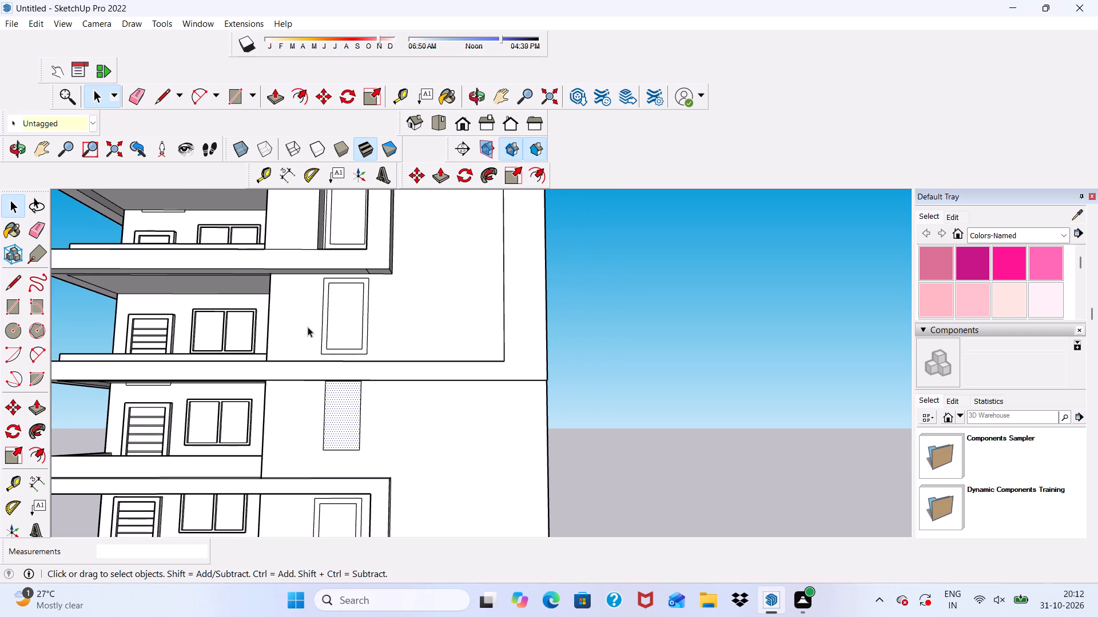
pyautogui.click(320, 94)
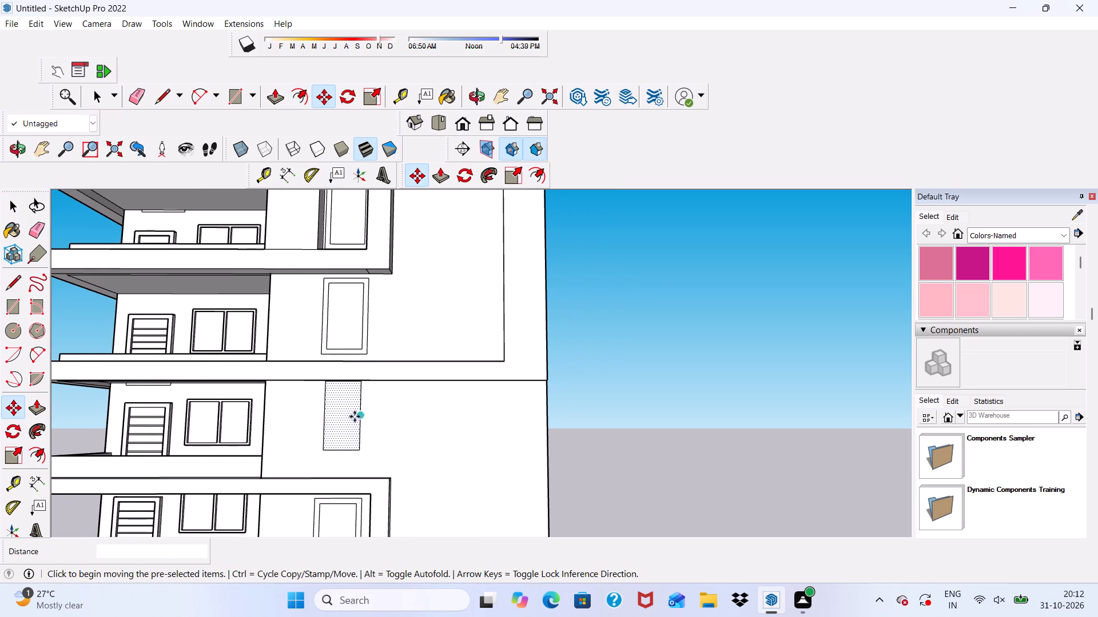
pyautogui.scroll(-1, 352, 424)
pyautogui.click(350, 427)
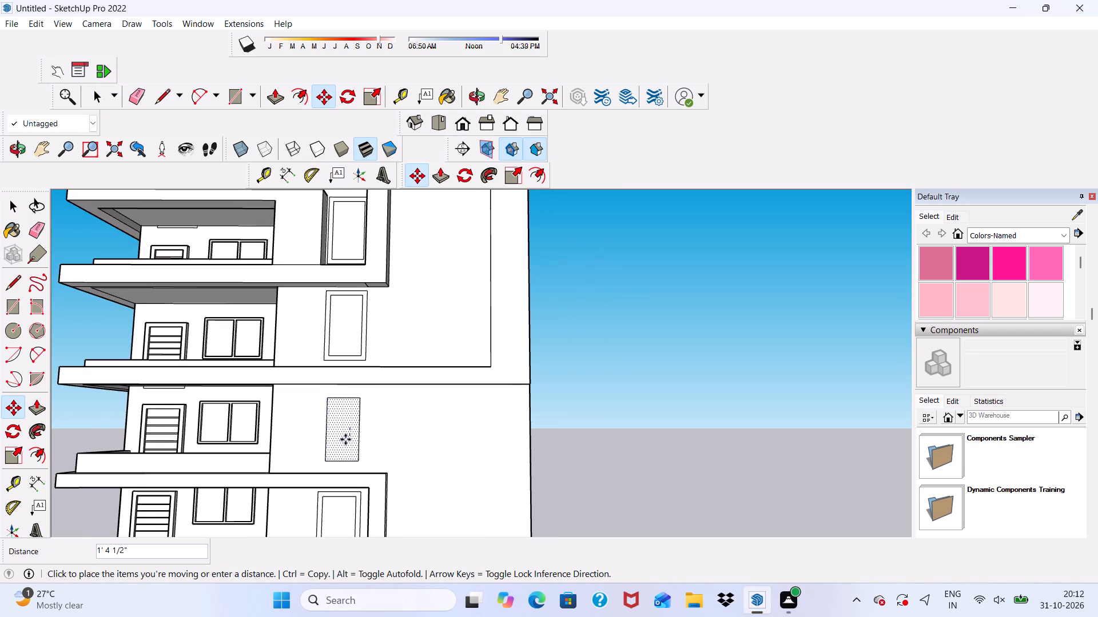
pyautogui.click(344, 438)
pyautogui.press('space')
pyautogui.scroll(-2, 392, 415)
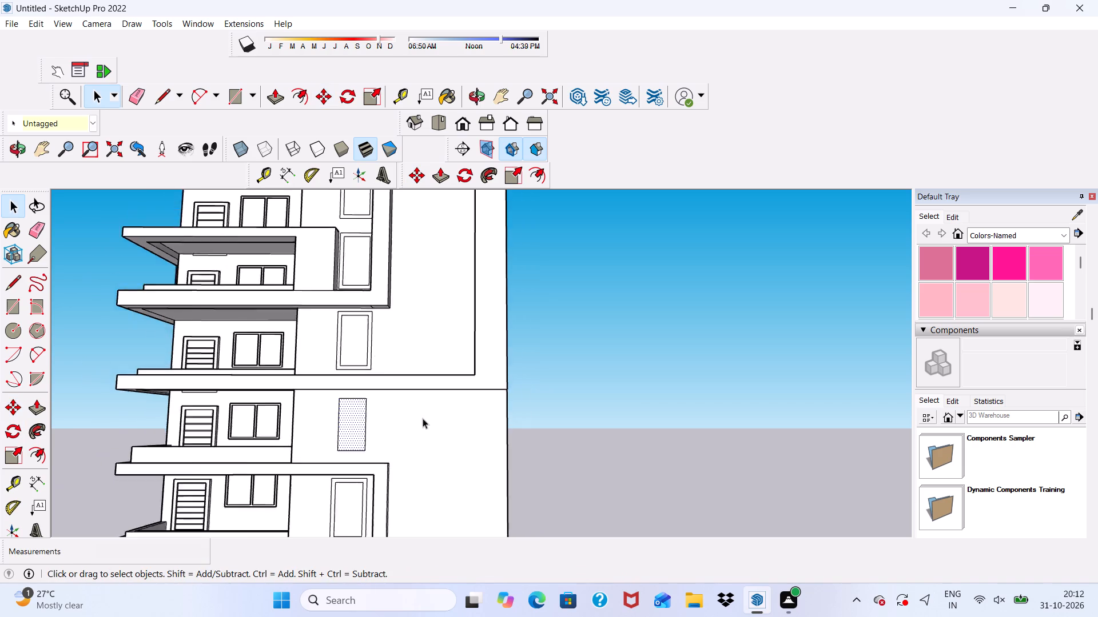
# Offset the plain tall panel outline just below the horizontal band on the front wall outward by 6".
pyautogui.scroll(-2, 423, 418)
pyautogui.scroll(-6, 478, 395)
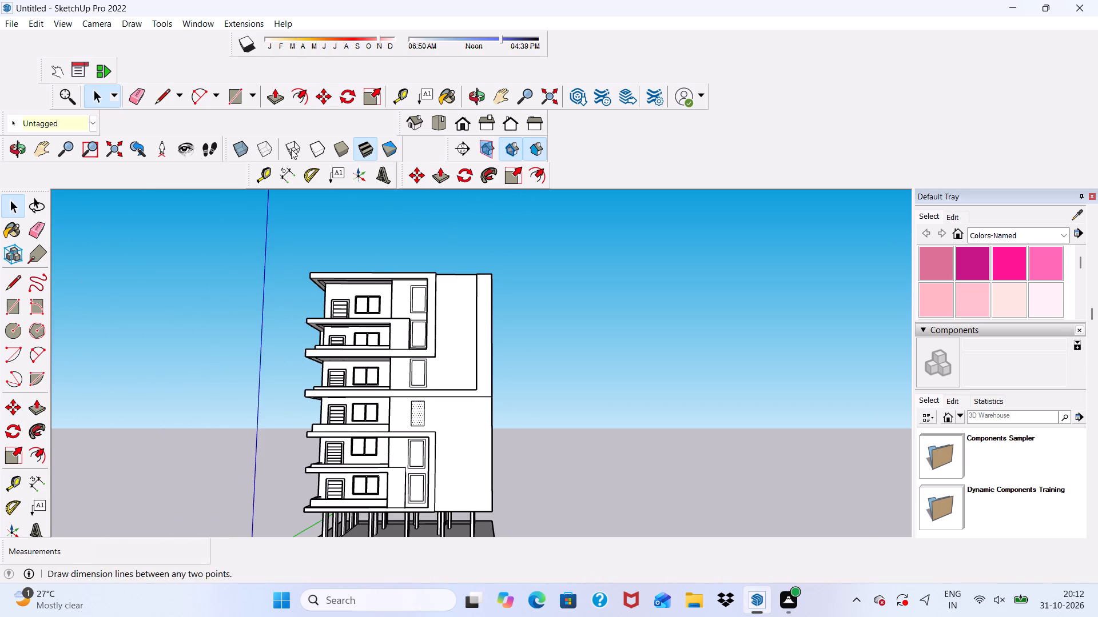
pyautogui.click(536, 197)
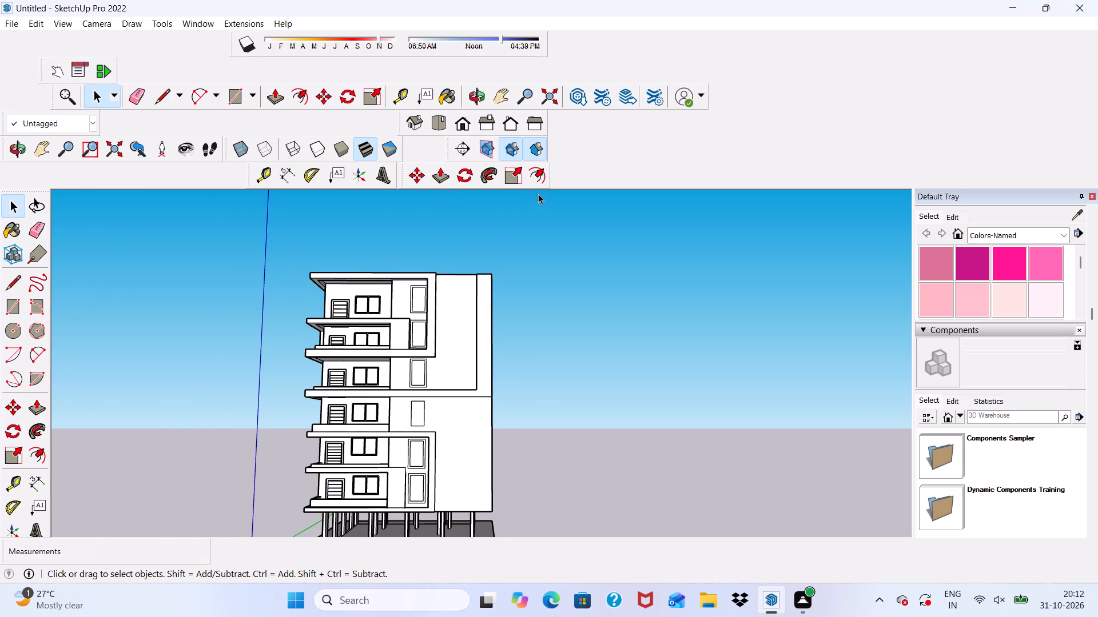
pyautogui.scroll(1, 538, 194)
pyautogui.click(531, 173)
pyautogui.scroll(1, 448, 372)
pyautogui.scroll(7, 381, 479)
pyautogui.click(400, 421)
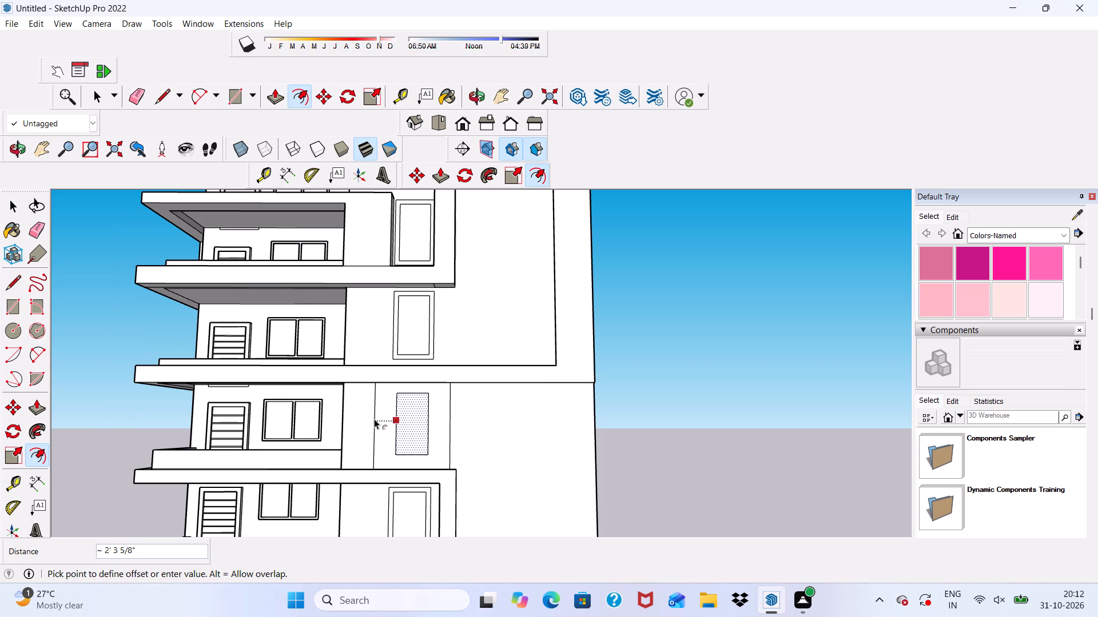
pyautogui.write('6"')
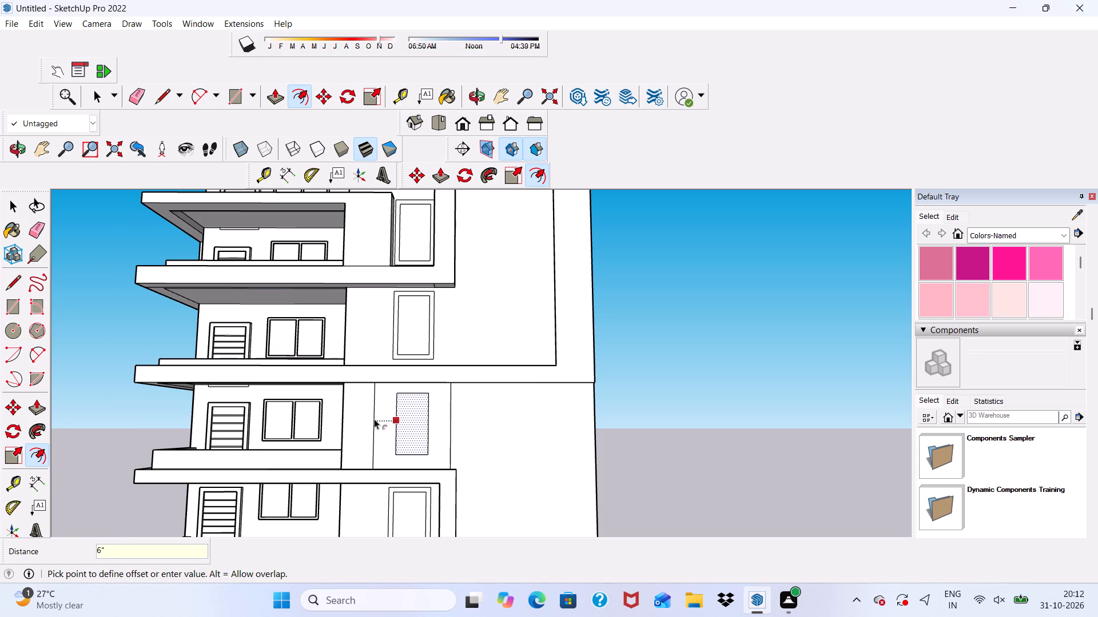
pyautogui.press('Return')
pyautogui.press('space')
# Erase the stray marks on the blank side wall next to the front facade's tall panels.
pyautogui.scroll(-4, 338, 412)
pyautogui.scroll(-3, 455, 382)
pyautogui.moveTo(437, 427); pyautogui.dragTo(392, 426, button='middle')
pyautogui.scroll(5, 392, 426)
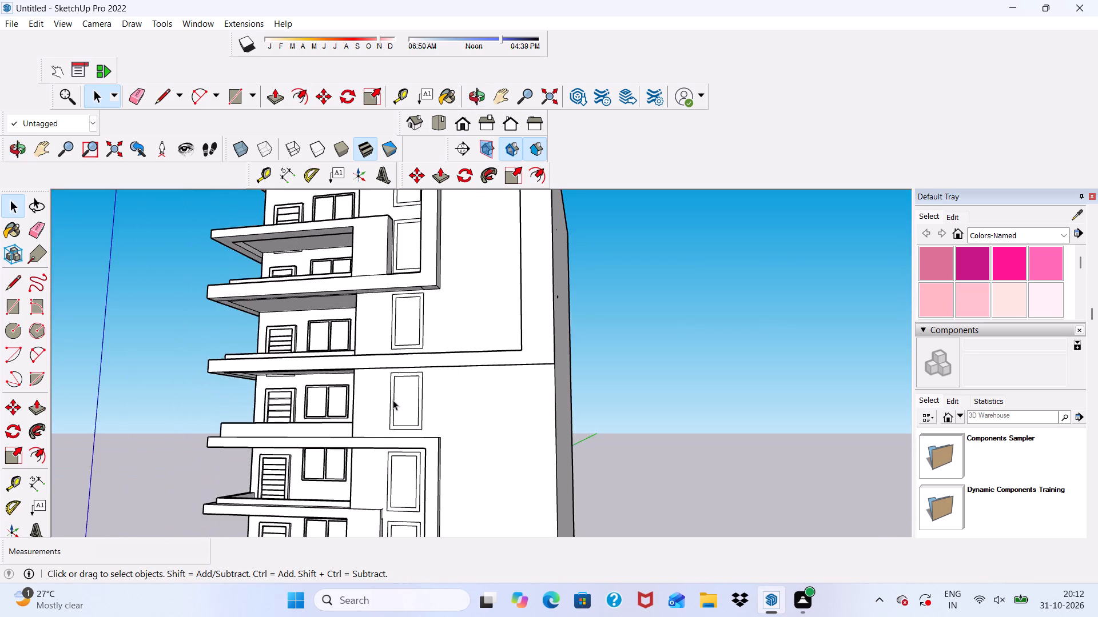
pyautogui.scroll(-5, 411, 356)
pyautogui.moveTo(452, 473); pyautogui.dragTo(683, 552, button='middle')
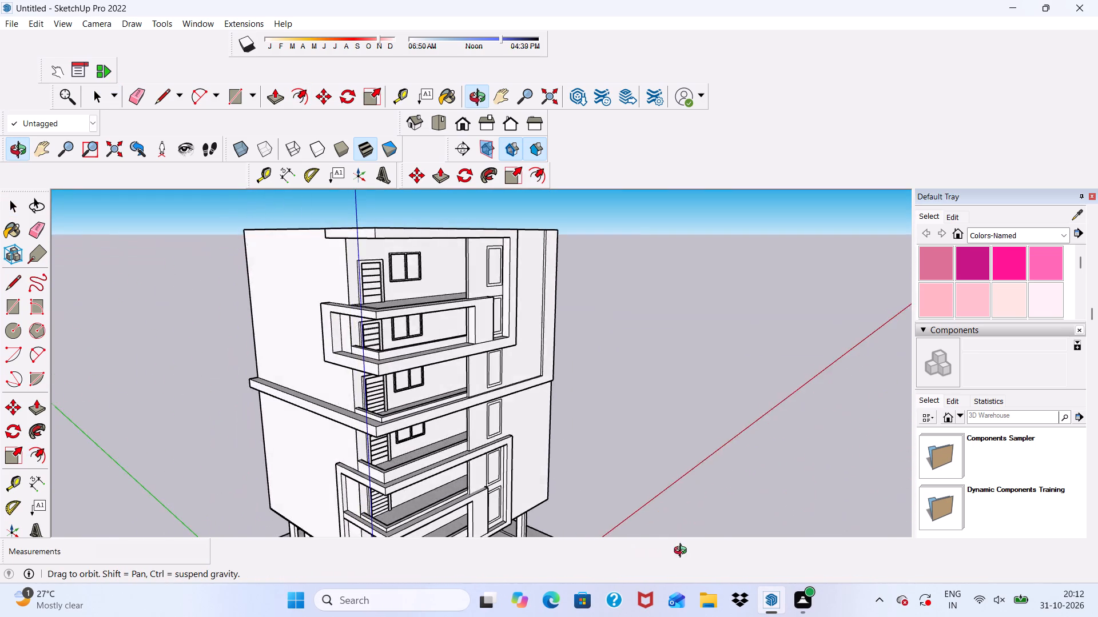
pyautogui.moveTo(683, 552); pyautogui.dragTo(555, 466, button='middle')
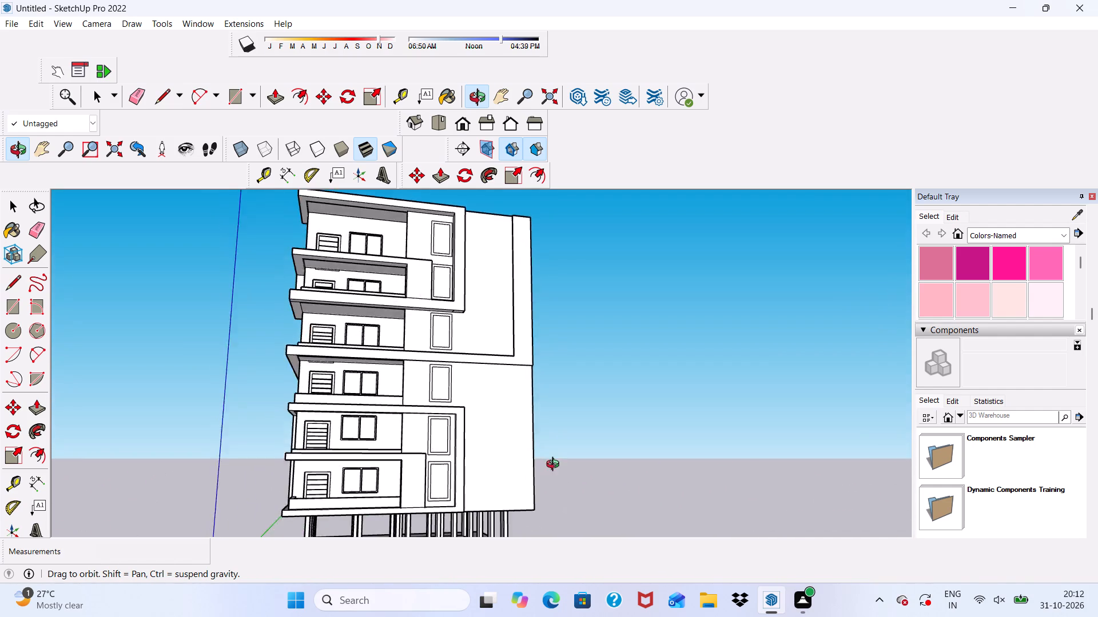
pyautogui.moveTo(555, 466); pyautogui.dragTo(356, 533, button='middle')
pyautogui.click(137, 94)
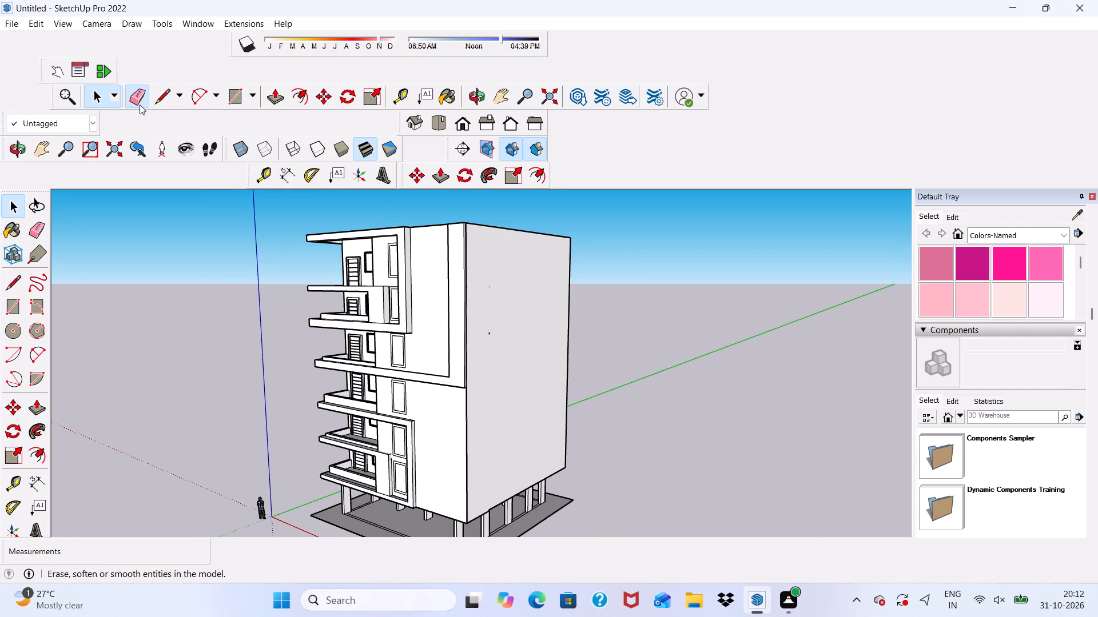
pyautogui.scroll(5, 500, 285)
pyautogui.moveTo(488, 283); pyautogui.dragTo(487, 284)
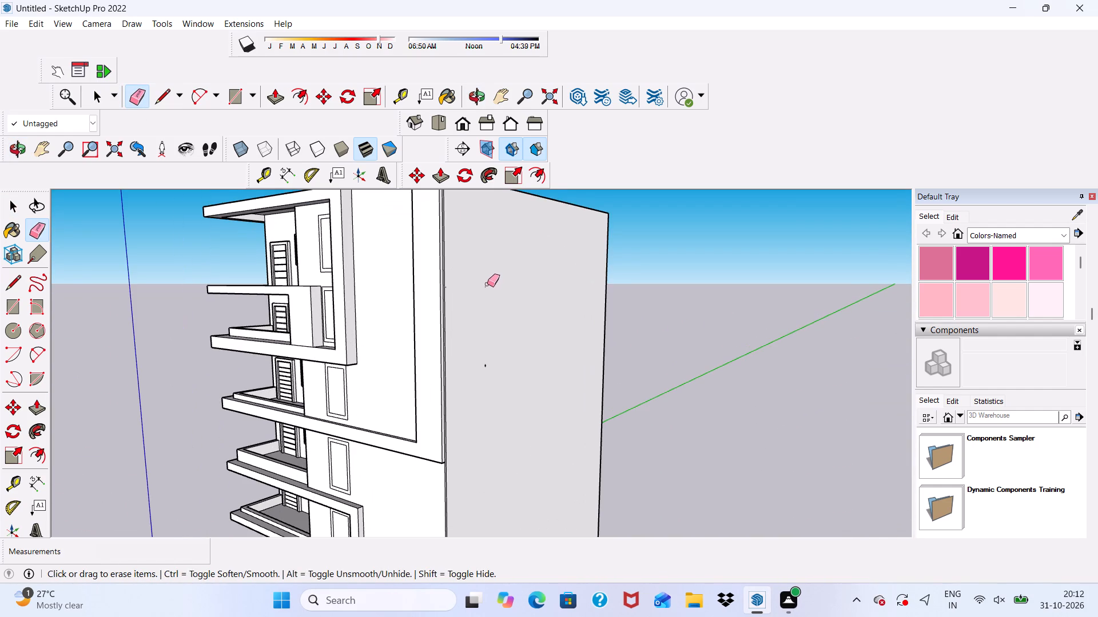
pyautogui.moveTo(487, 284); pyautogui.dragTo(487, 293)
pyautogui.moveTo(487, 346); pyautogui.dragTo(488, 384)
pyautogui.moveTo(478, 294); pyautogui.dragTo(476, 303)
pyautogui.moveTo(479, 291); pyautogui.dragTo(484, 307)
pyautogui.moveTo(487, 285); pyautogui.dragTo(487, 291)
pyautogui.moveTo(485, 284); pyautogui.dragTo(472, 363)
pyautogui.moveTo(480, 354); pyautogui.dragTo(490, 375)
pyautogui.scroll(-4, 467, 332)
pyautogui.moveTo(466, 345); pyautogui.dragTo(391, 357, button='middle')
pyautogui.scroll(12, 389, 356)
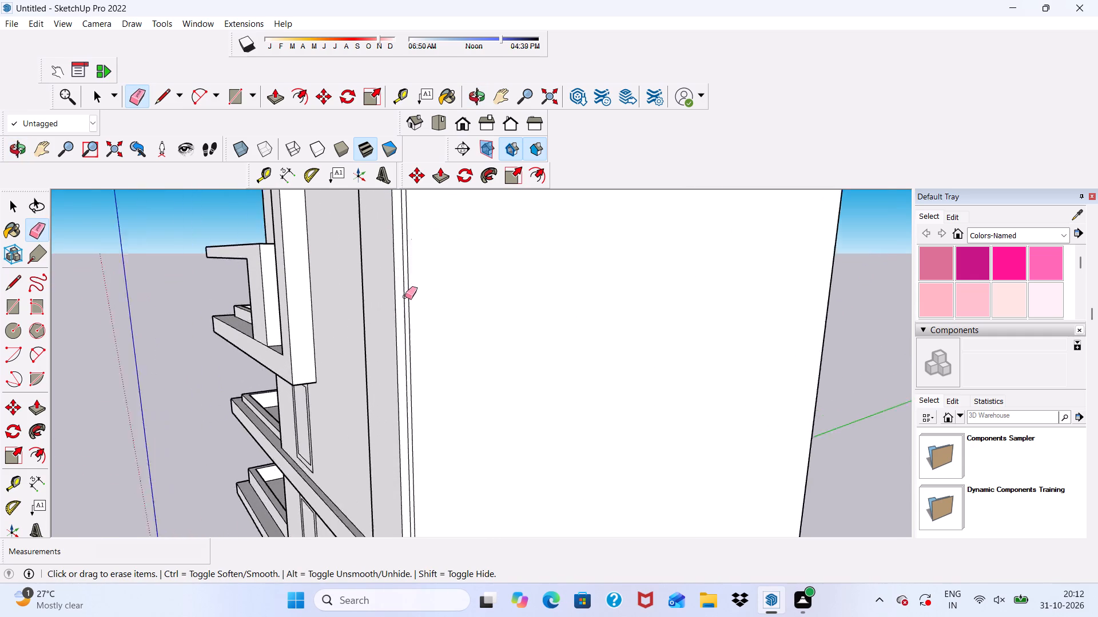
pyautogui.scroll(6, 405, 297)
pyautogui.moveTo(405, 275); pyautogui.dragTo(411, 274)
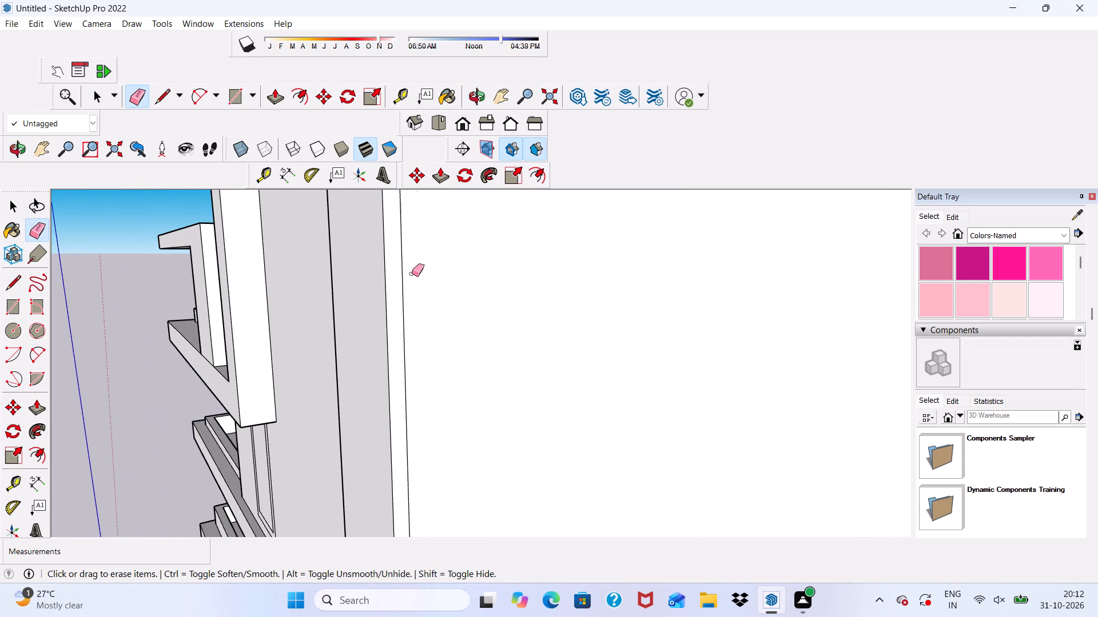
# Examine the balconies, framed tall panels and horizontal band around the front and side facades.
pyautogui.scroll(-17, 406, 253)
pyautogui.moveTo(410, 450); pyautogui.dragTo(608, 413, button='middle')
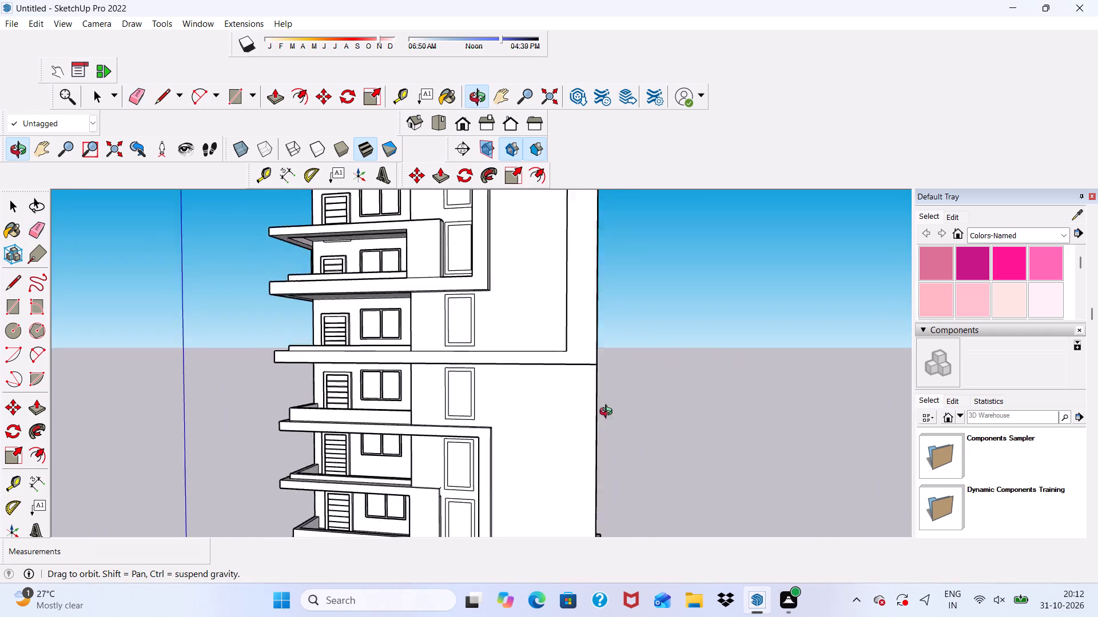
pyautogui.moveTo(608, 413); pyautogui.dragTo(647, 413, button='middle')
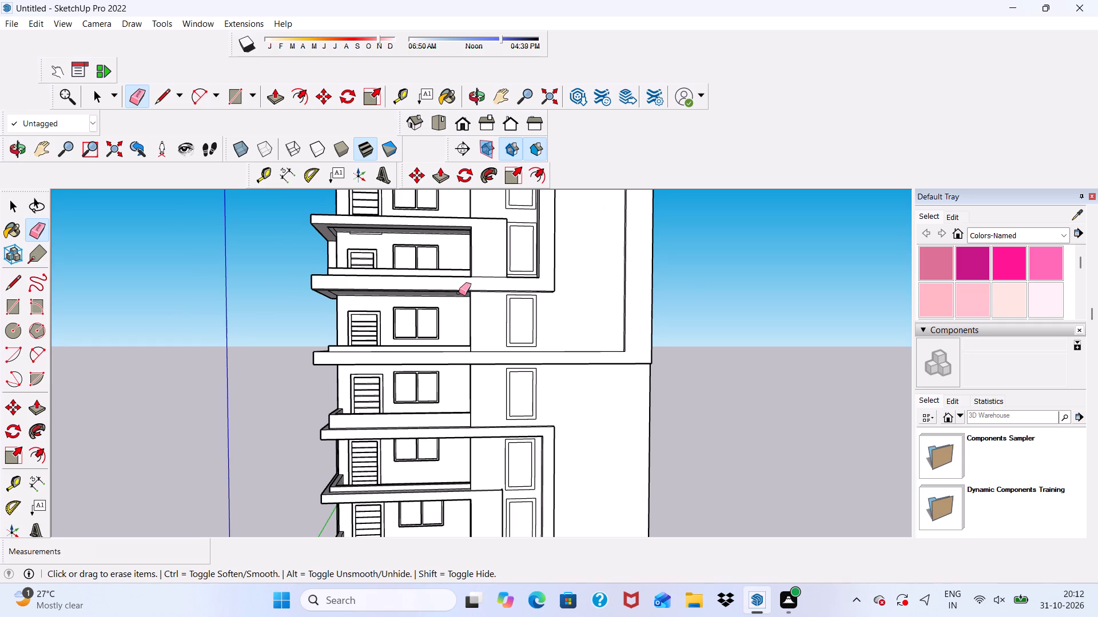
pyautogui.scroll(-2, 433, 291)
pyautogui.moveTo(421, 296); pyautogui.dragTo(513, 460, button='middle')
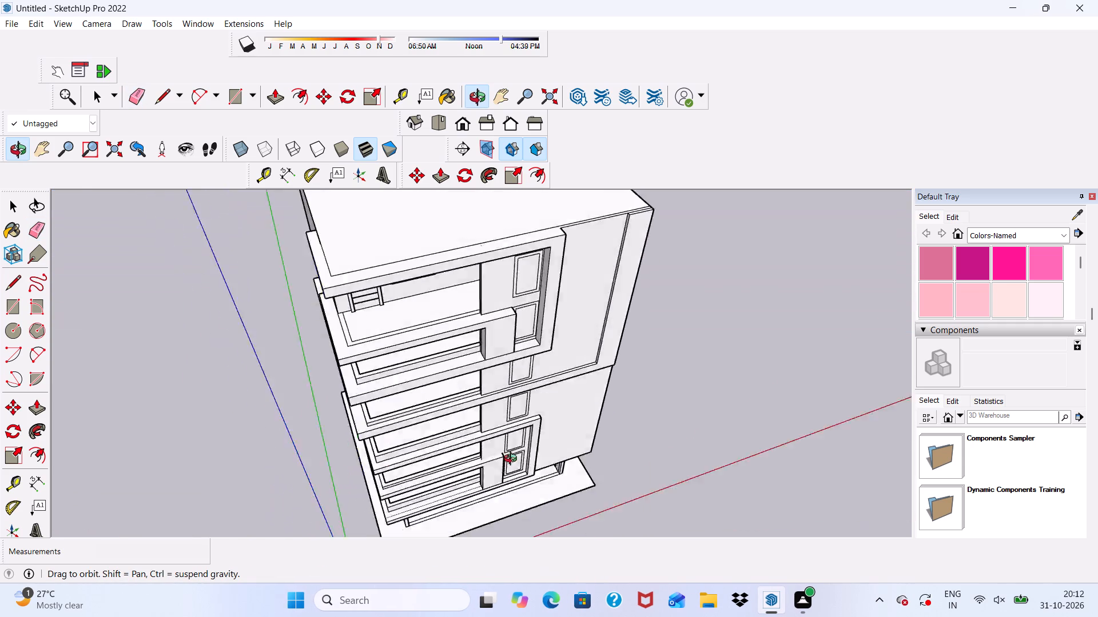
pyautogui.moveTo(513, 460); pyautogui.dragTo(695, 350, button='middle')
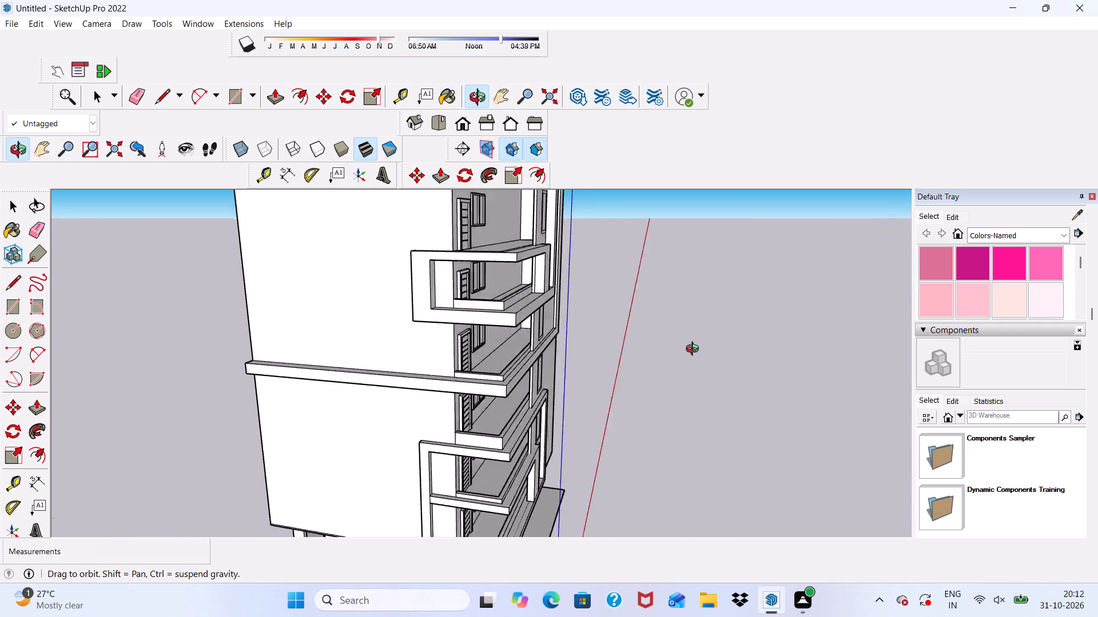
pyautogui.moveTo(695, 350); pyautogui.dragTo(506, 282, button='middle')
pyautogui.scroll(10, 534, 305)
pyautogui.moveTo(502, 268); pyautogui.dragTo(249, 356, button='middle')
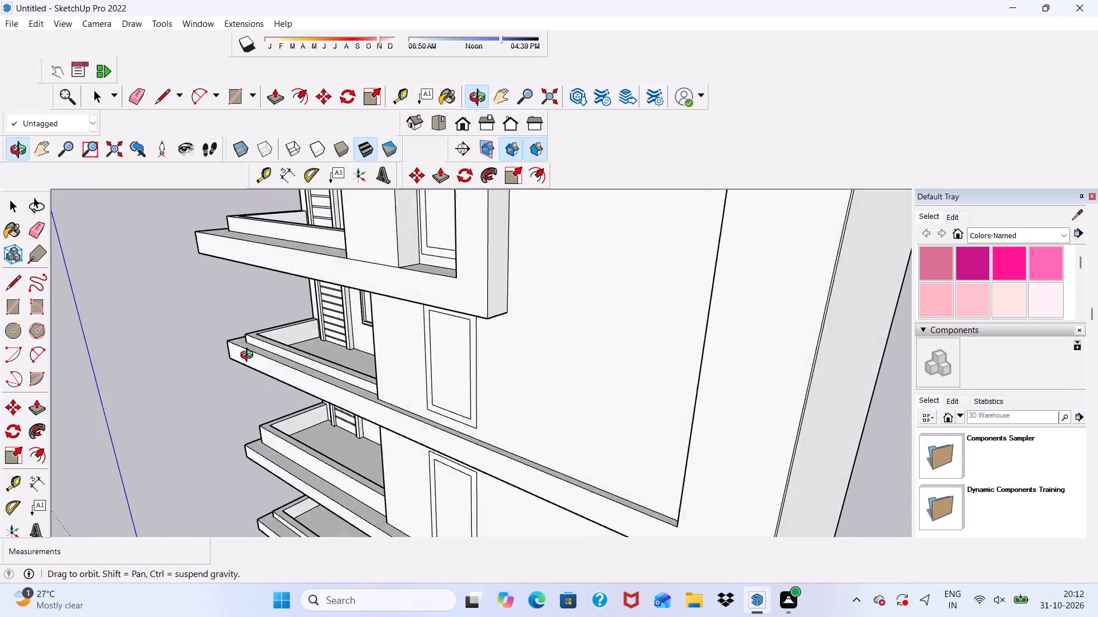
pyautogui.moveTo(249, 356); pyautogui.dragTo(631, 342, button='middle')
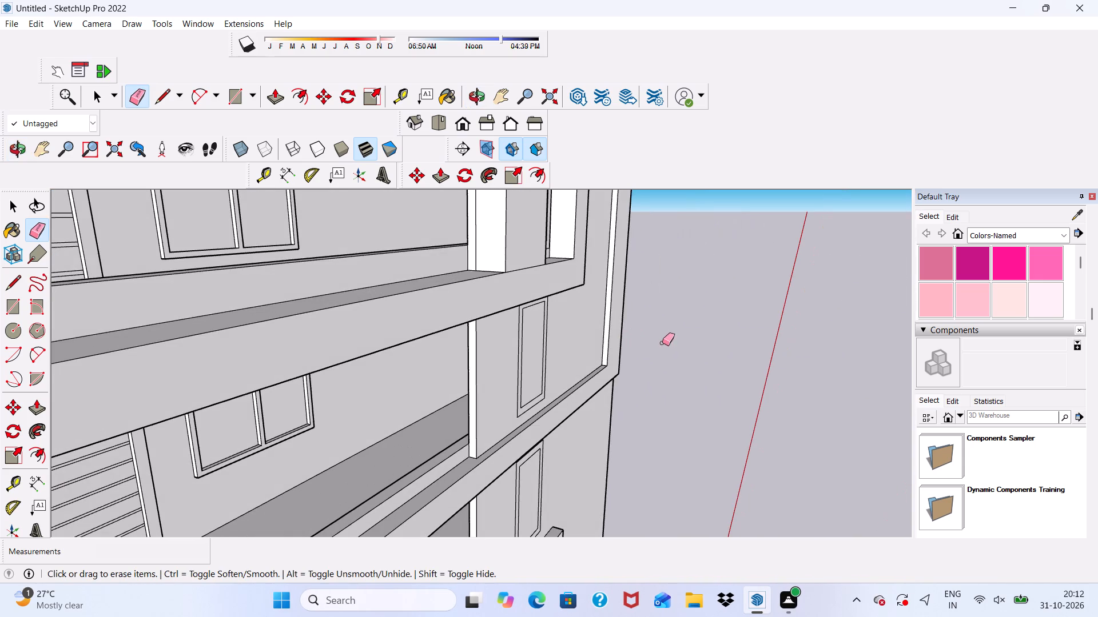
pyautogui.press('space')
pyautogui.scroll(-10, 636, 286)
pyautogui.moveTo(586, 407); pyautogui.dragTo(467, 400, button='middle')
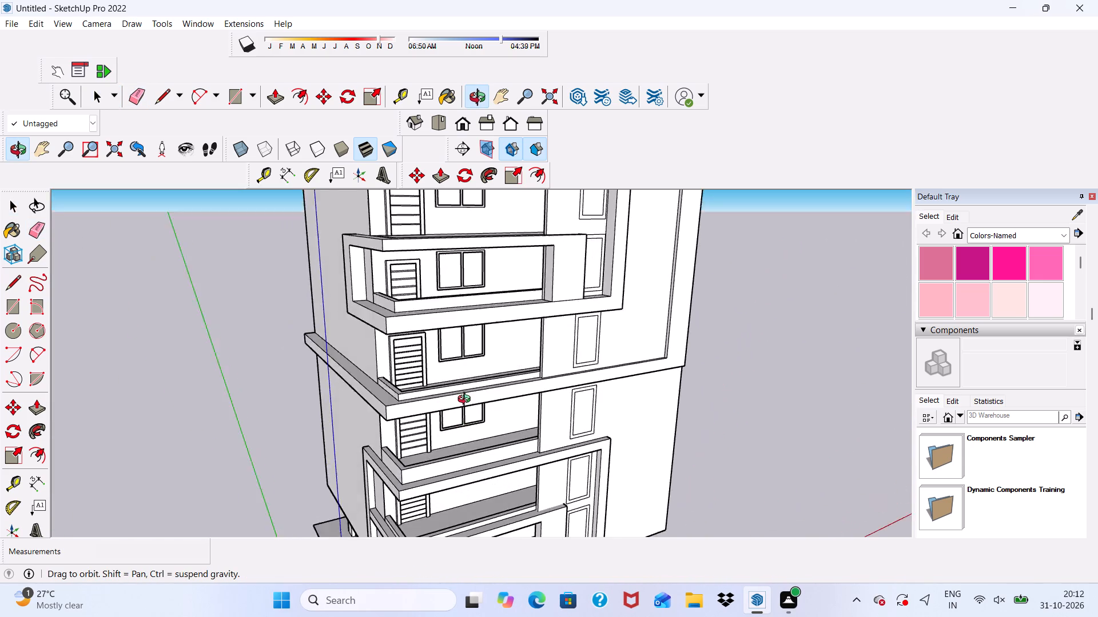
pyautogui.moveTo(467, 400); pyautogui.dragTo(467, 386, button='middle')
pyautogui.scroll(1, 467, 384)
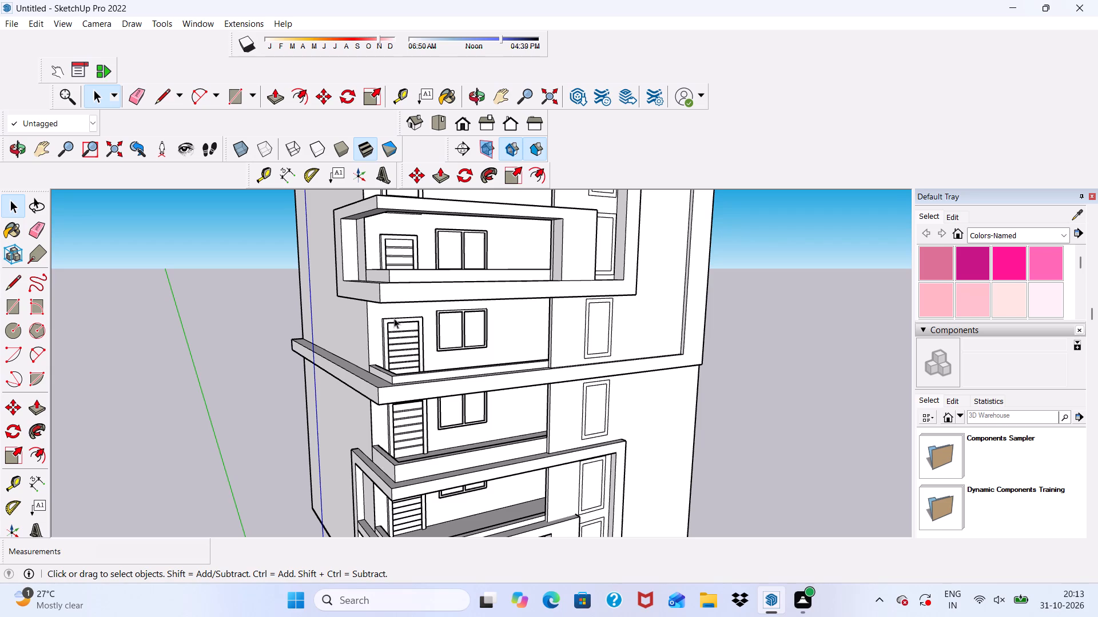
pyautogui.scroll(-4, 406, 345)
pyautogui.scroll(5, 327, 269)
pyautogui.scroll(-4, 327, 269)
# Draw a rectangle about 5' 7 13/16" by 3' 3" on the balcony-side blank wall, above the upper projecting balcony frame.
pyautogui.moveTo(344, 296); pyautogui.dragTo(383, 318, button='middle')
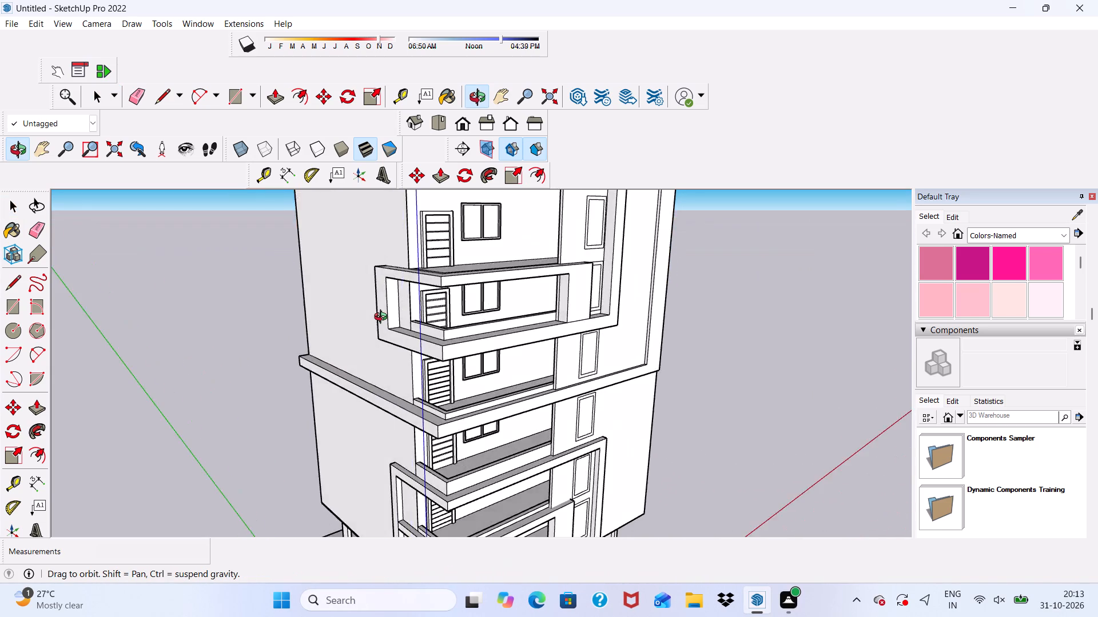
pyautogui.moveTo(383, 318); pyautogui.dragTo(538, 334, button='middle')
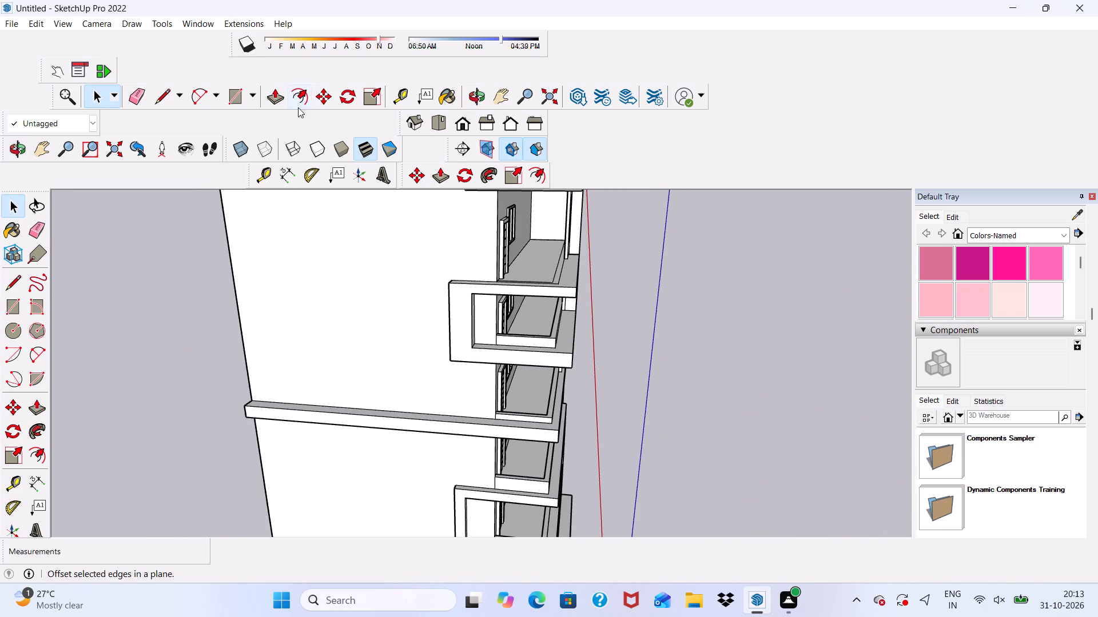
pyautogui.click(236, 97)
pyautogui.scroll(-5, 279, 196)
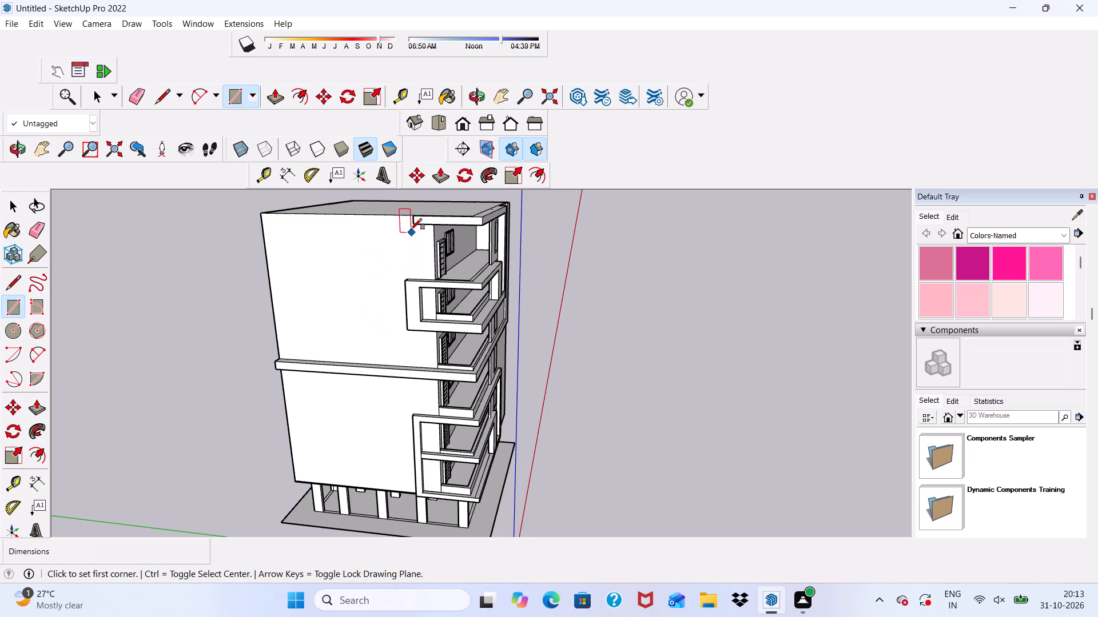
pyautogui.scroll(5, 409, 216)
pyautogui.moveTo(421, 246); pyautogui.dragTo(420, 197, button='middle')
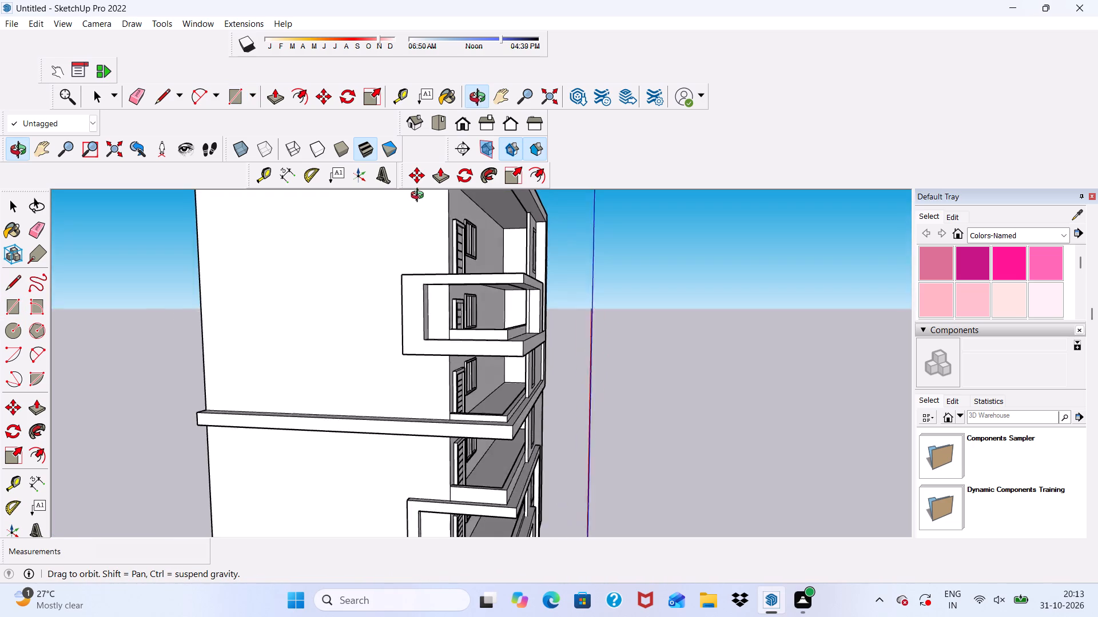
pyautogui.moveTo(420, 197); pyautogui.dragTo(499, 229, button='middle')
pyautogui.scroll(4, 397, 230)
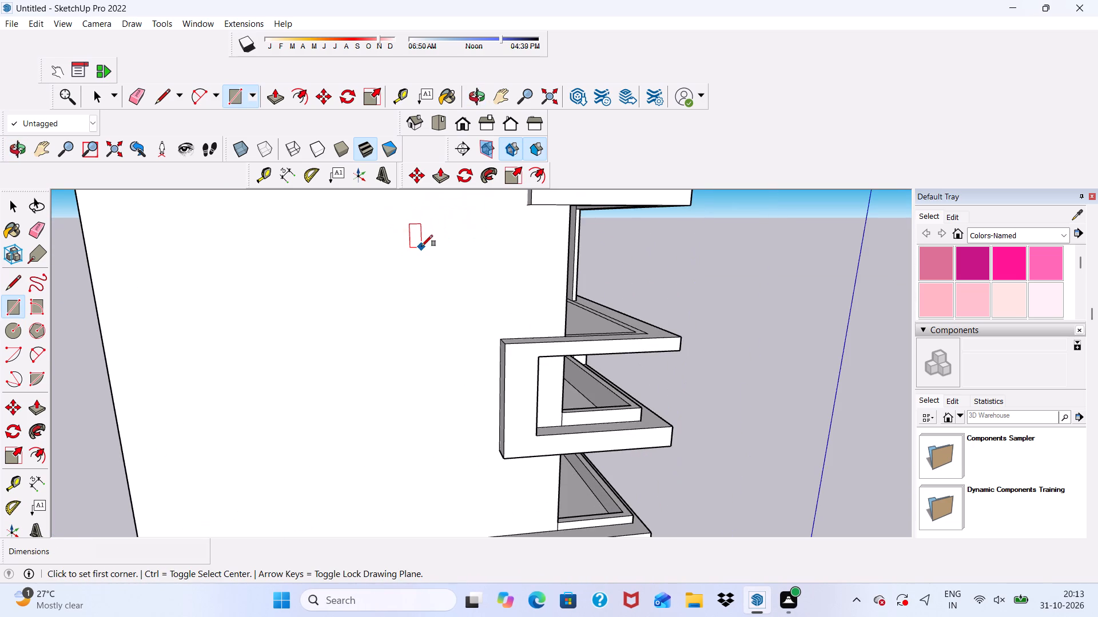
pyautogui.click(425, 225)
pyautogui.scroll(4, 457, 267)
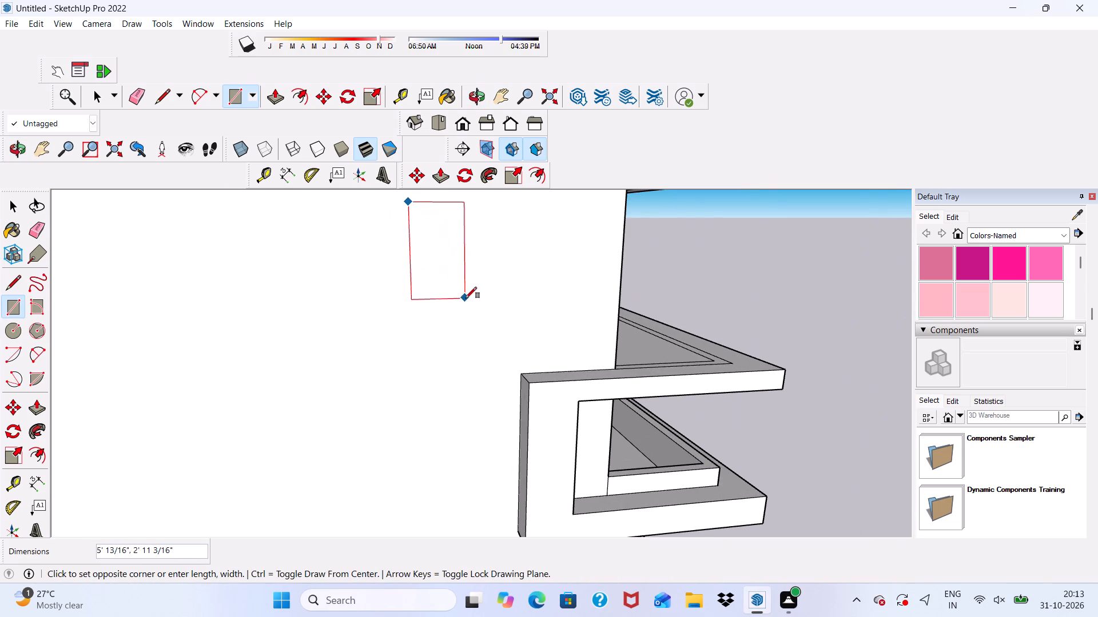
pyautogui.click(471, 308)
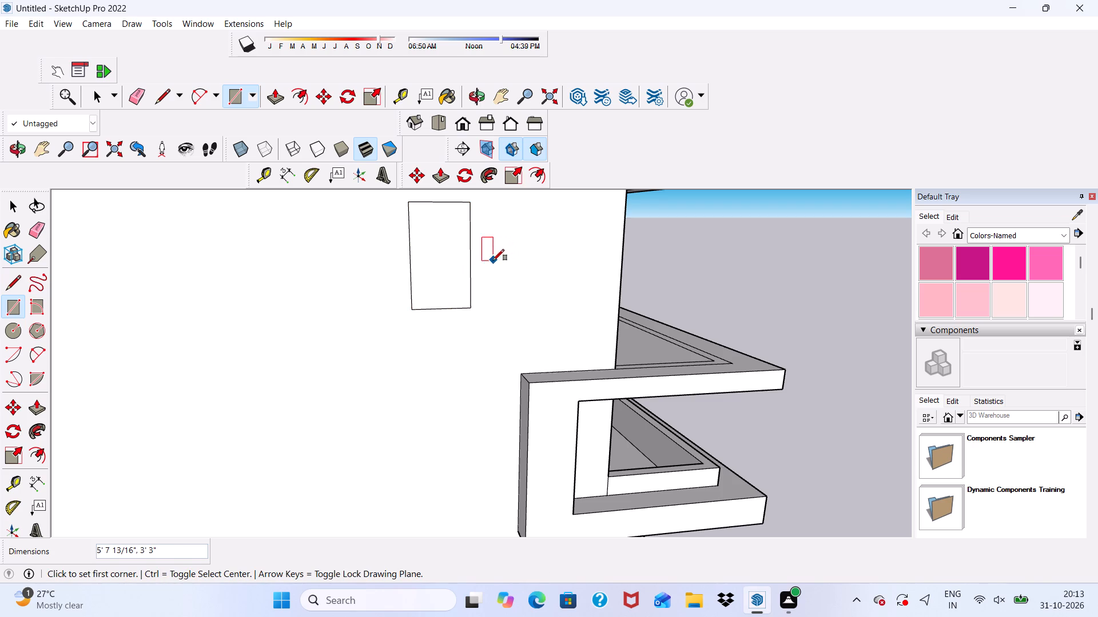
pyautogui.press('space')
# Copy the new rectangle horizontally along the side wall, away from the balconies, as a second window outline.
pyautogui.doubleClick(458, 260)
pyautogui.click(416, 182)
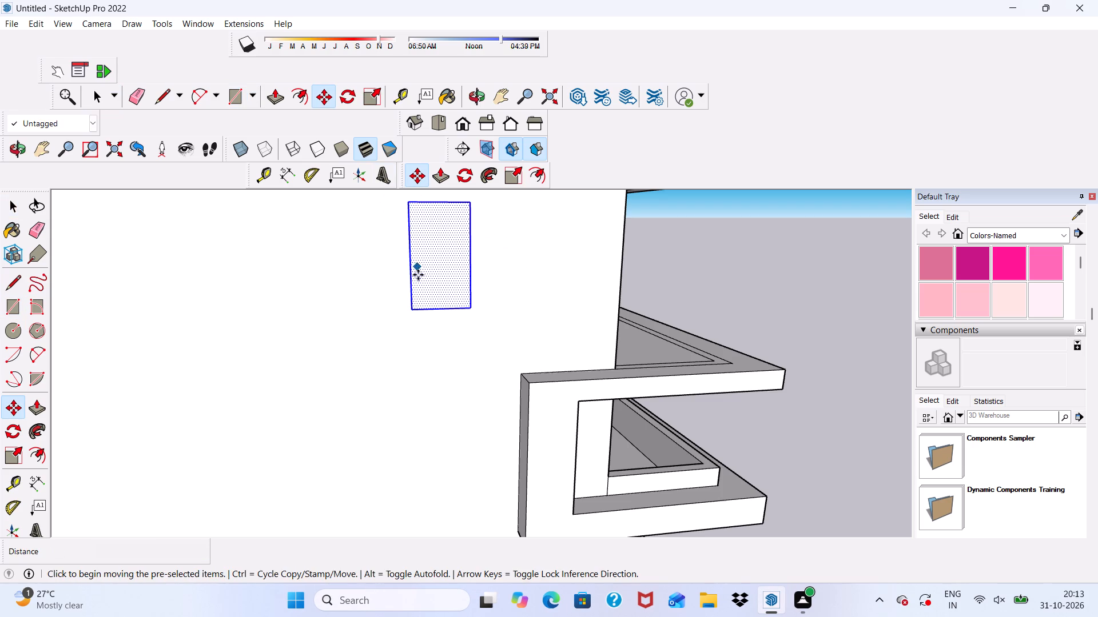
pyautogui.click(421, 294)
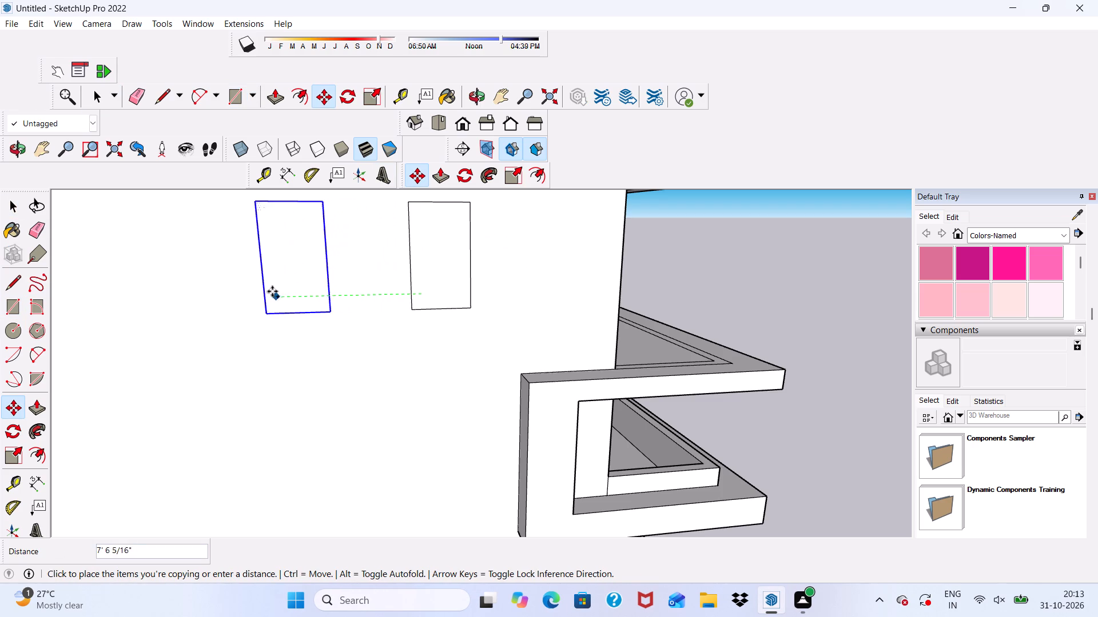
pyautogui.click(263, 295)
pyautogui.scroll(-5, 262, 287)
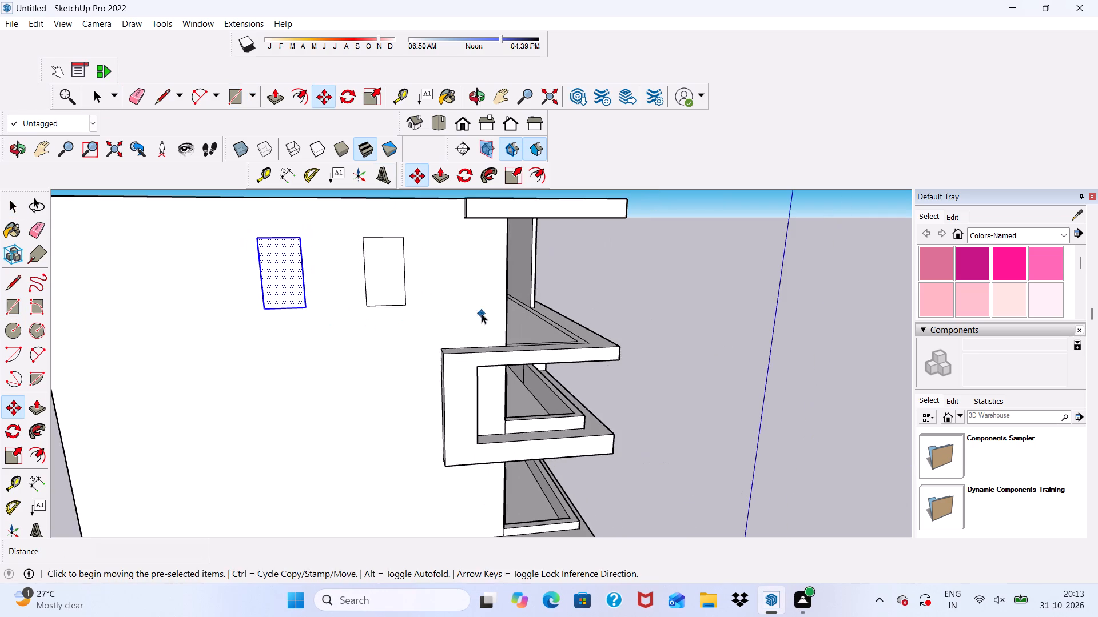
pyautogui.press('space')
pyautogui.scroll(-2, 347, 301)
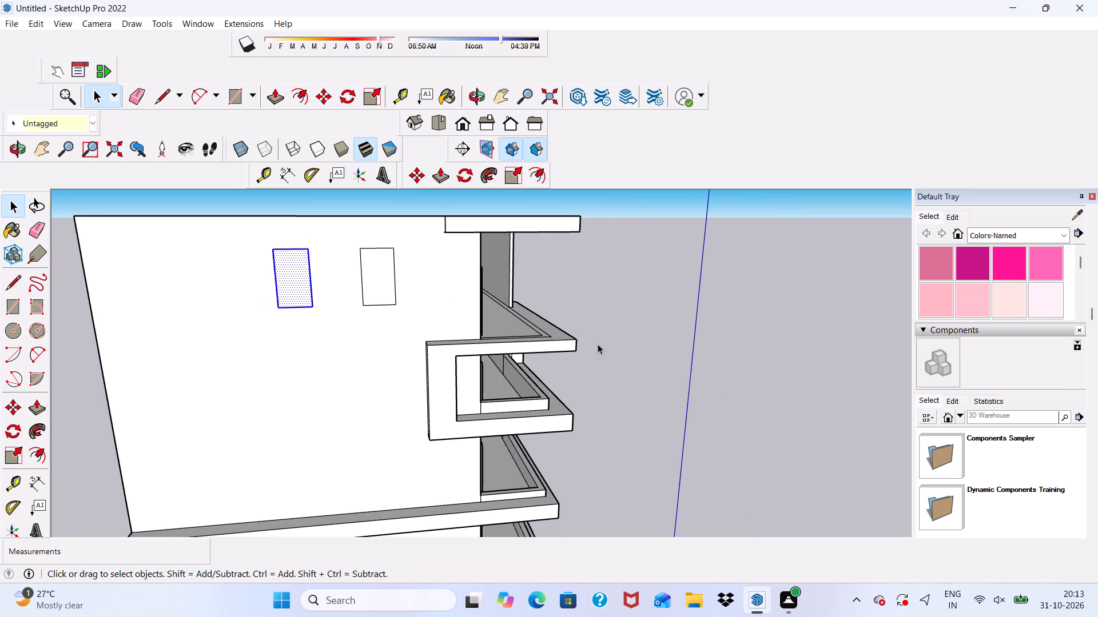
pyautogui.click(640, 275)
# Offset both window outlines on the side wall outward by 6" to form their frames.
pyautogui.scroll(4, 547, 270)
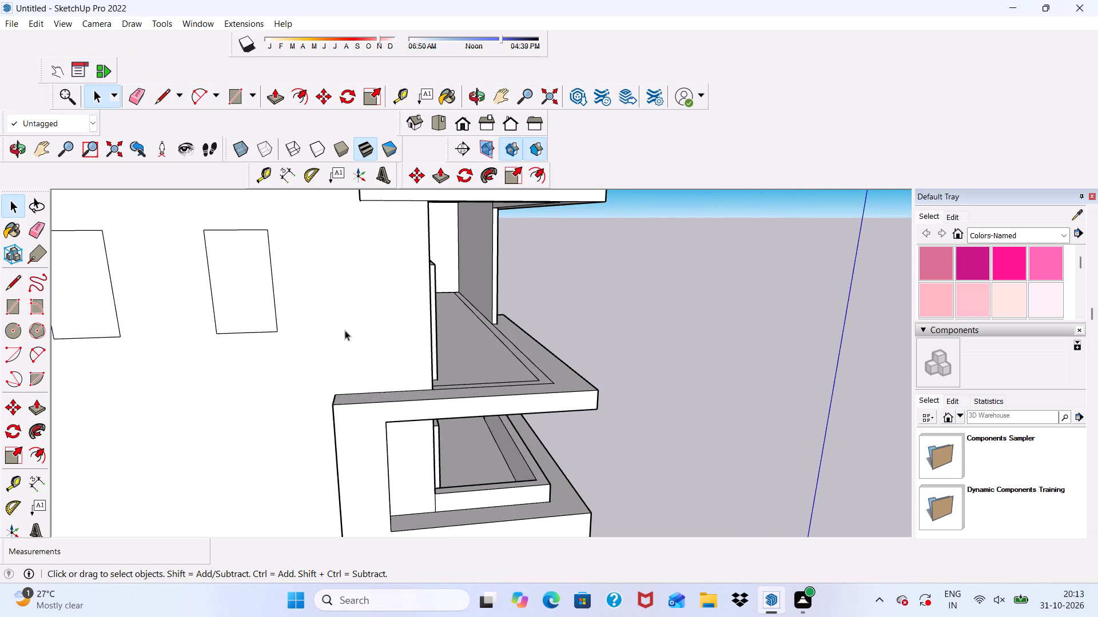
pyautogui.click(300, 95)
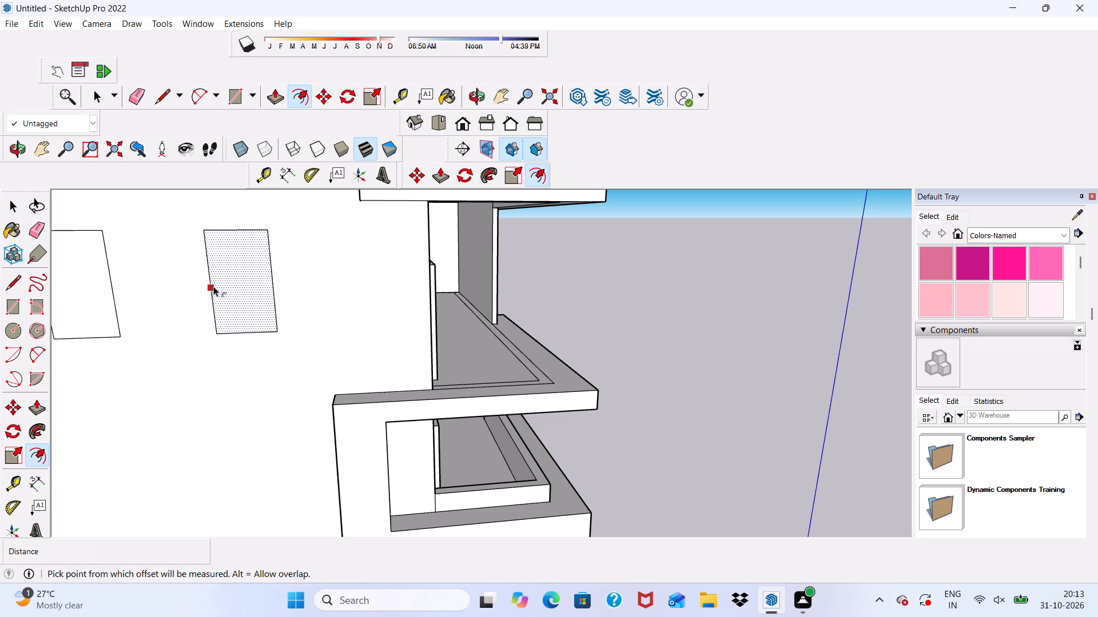
pyautogui.click(213, 286)
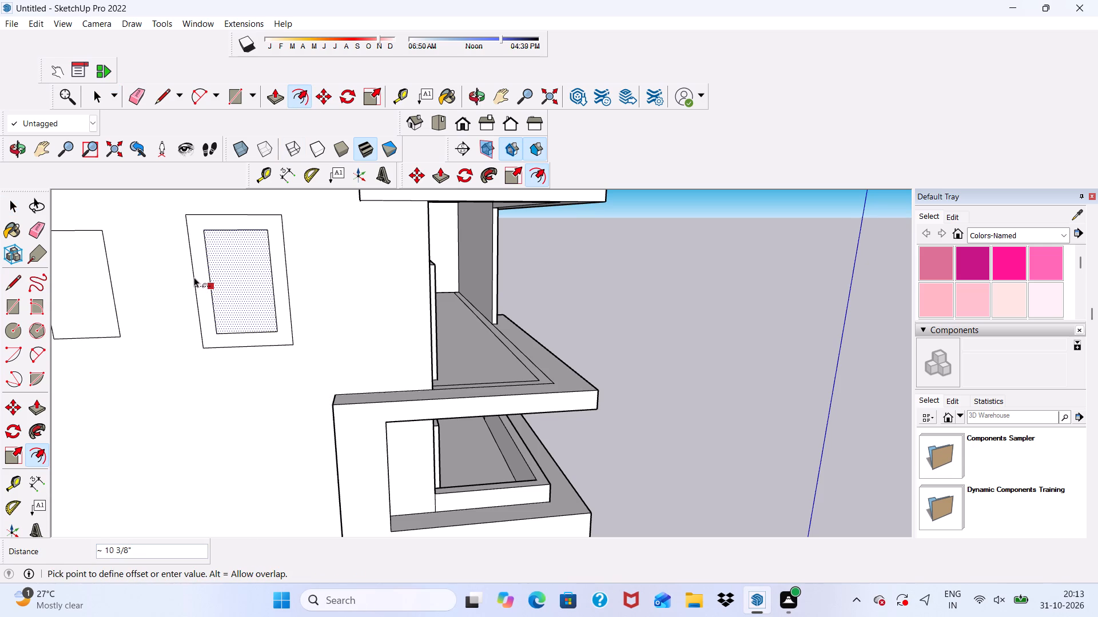
pyautogui.press('6')
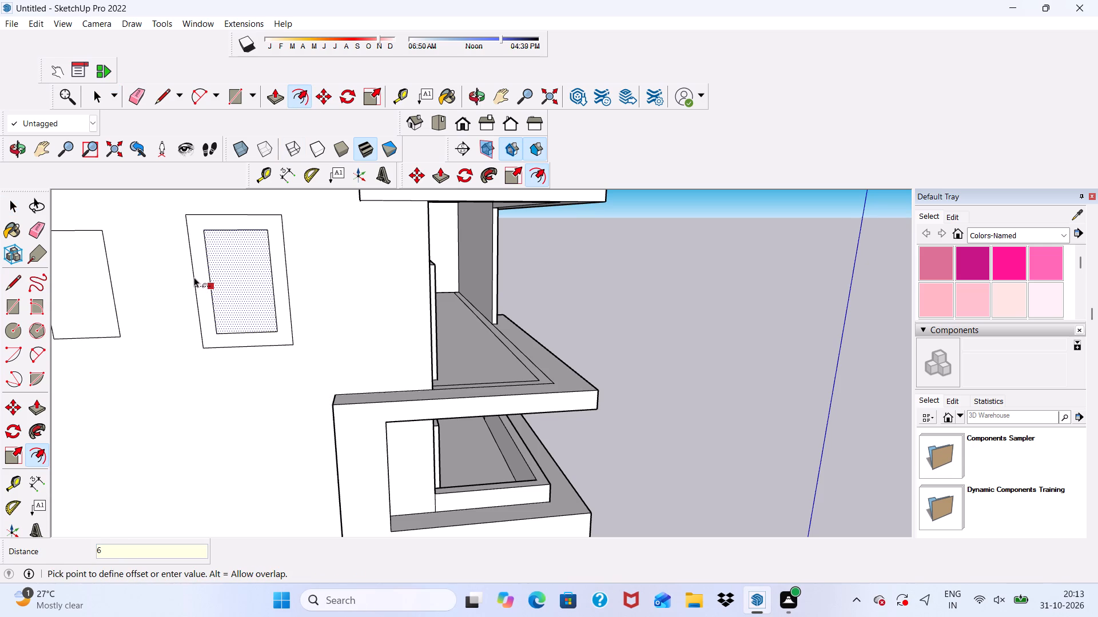
pyautogui.hotkey('shift', '"')
pyautogui.press('Return')
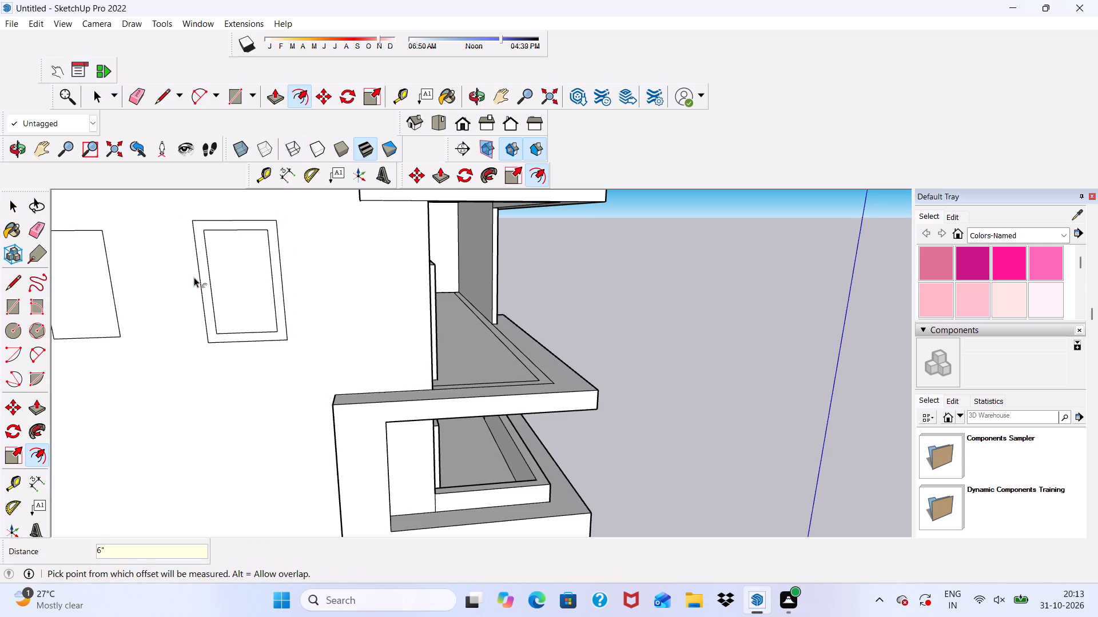
pyautogui.scroll(-3, 241, 296)
pyautogui.scroll(1, 140, 297)
pyautogui.click(106, 304)
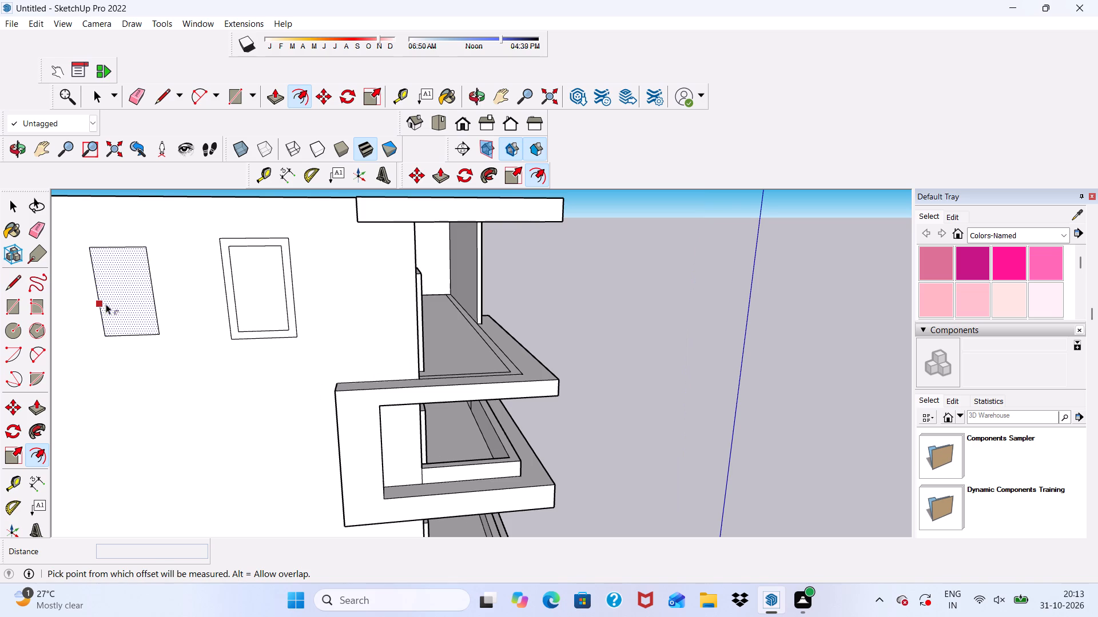
pyautogui.press('6')
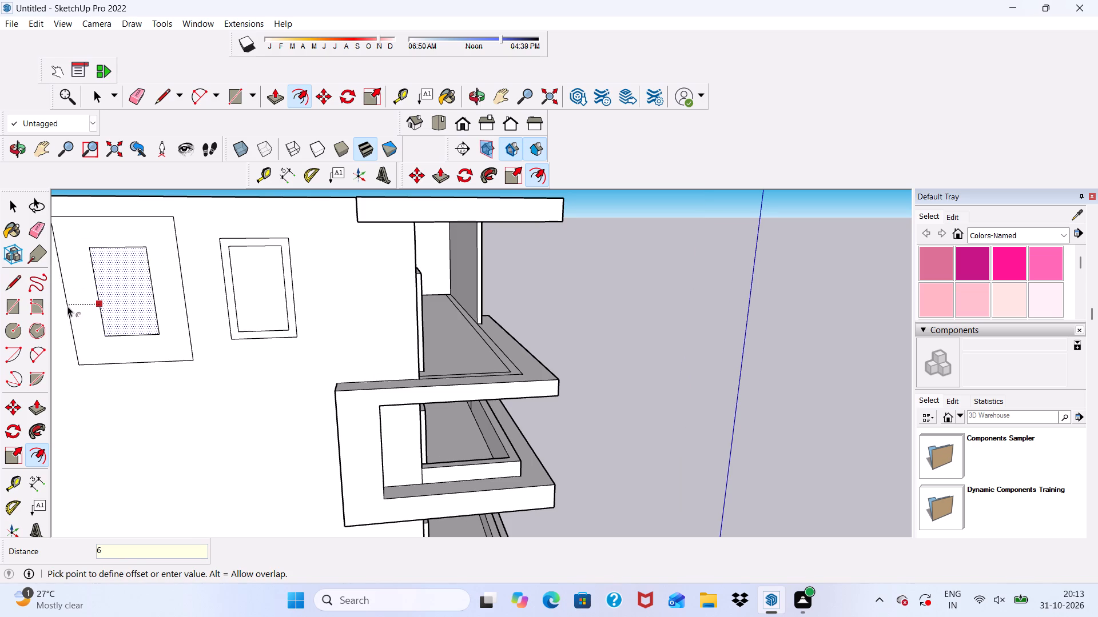
pyautogui.hotkey('shift', '"')
pyautogui.press('Return')
pyautogui.press('space')
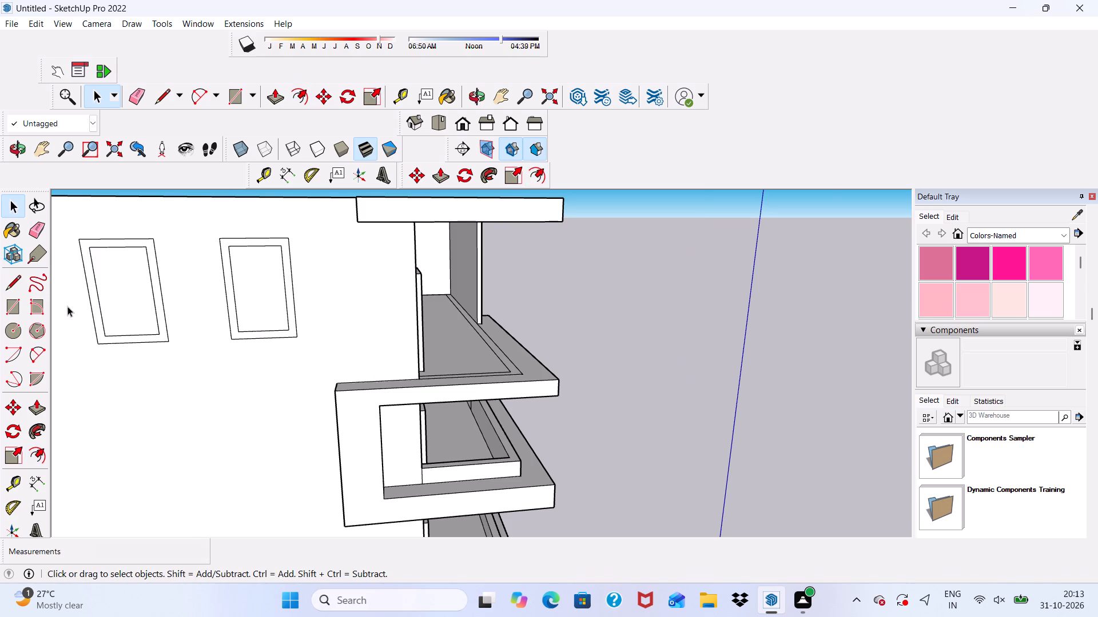
# Draw a thin horizontal rectangle about 5' 5 1/8" by 5 3/8" just above the balcony-side window frame.
pyautogui.scroll(6, 67, 306)
pyautogui.scroll(-8, 149, 293)
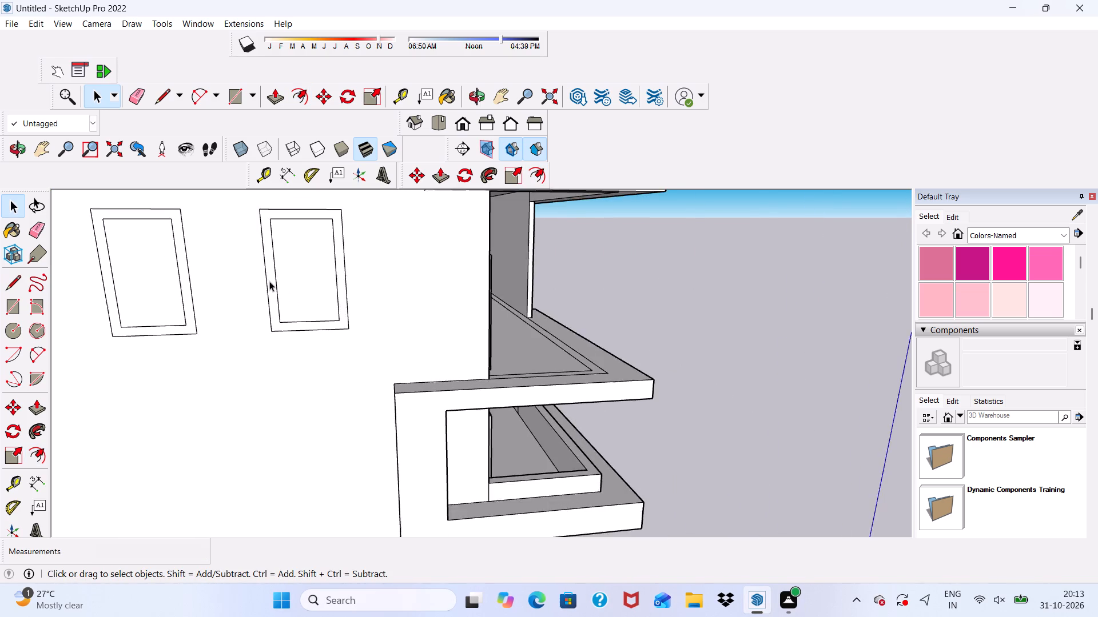
pyautogui.scroll(-3, 269, 281)
pyautogui.moveTo(272, 297); pyautogui.dragTo(291, 352, button='middle')
pyautogui.scroll(10, 274, 302)
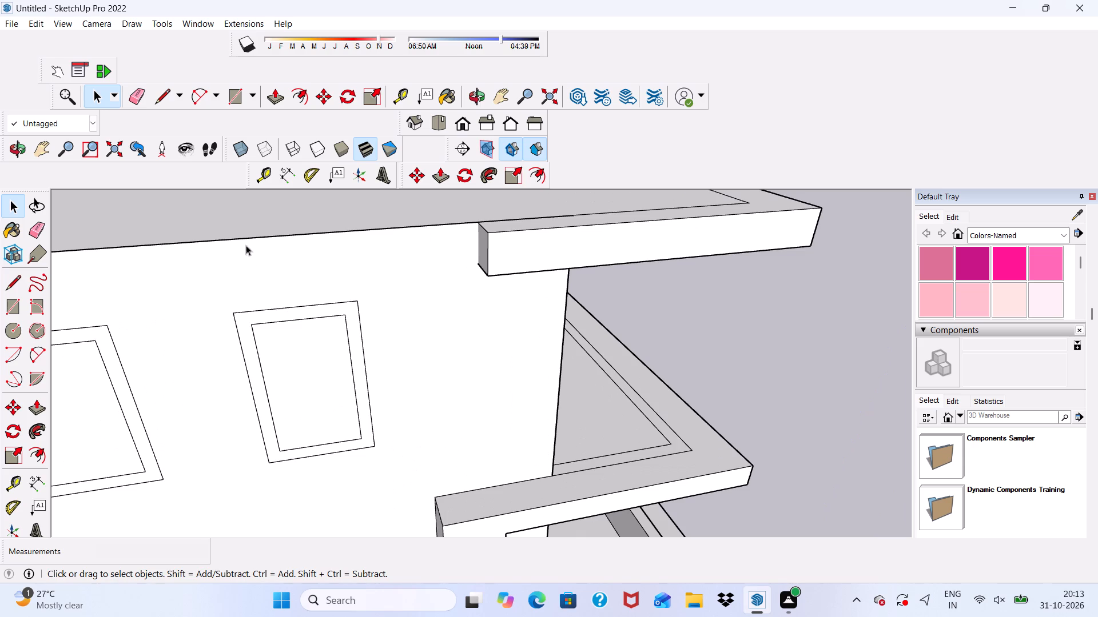
pyautogui.click(234, 86)
pyautogui.scroll(4, 261, 285)
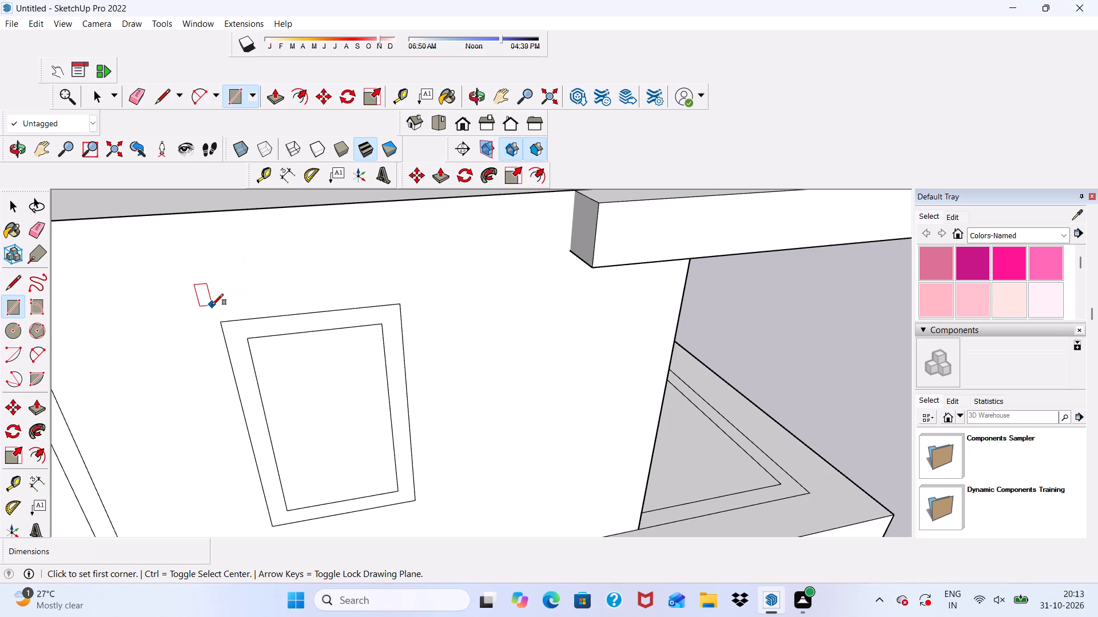
pyautogui.scroll(1, 220, 306)
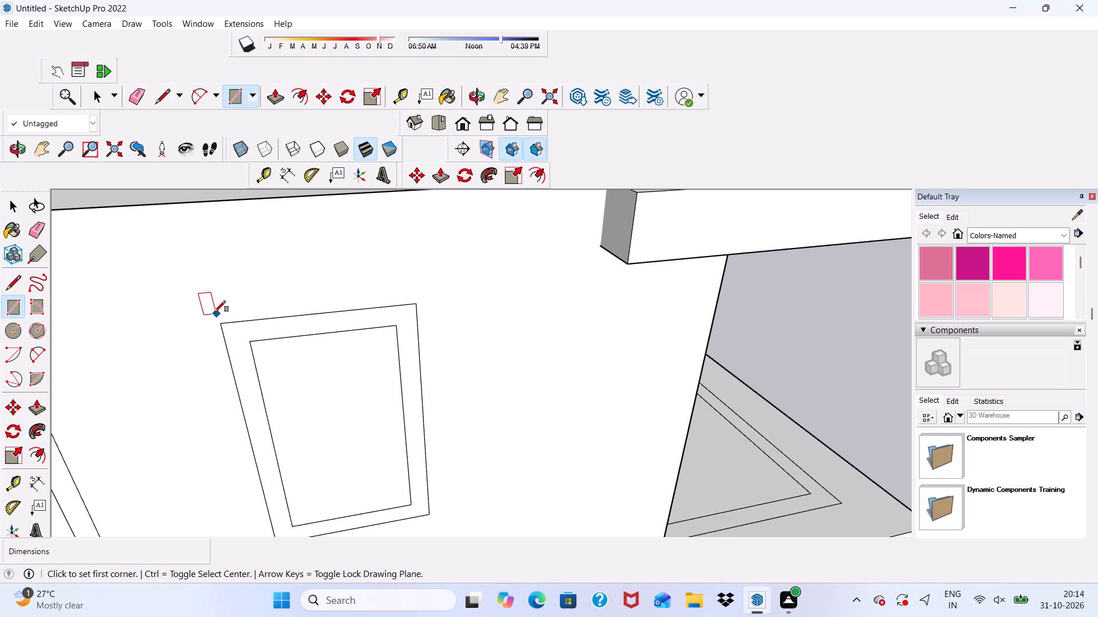
pyautogui.click(205, 316)
pyautogui.scroll(3, 425, 258)
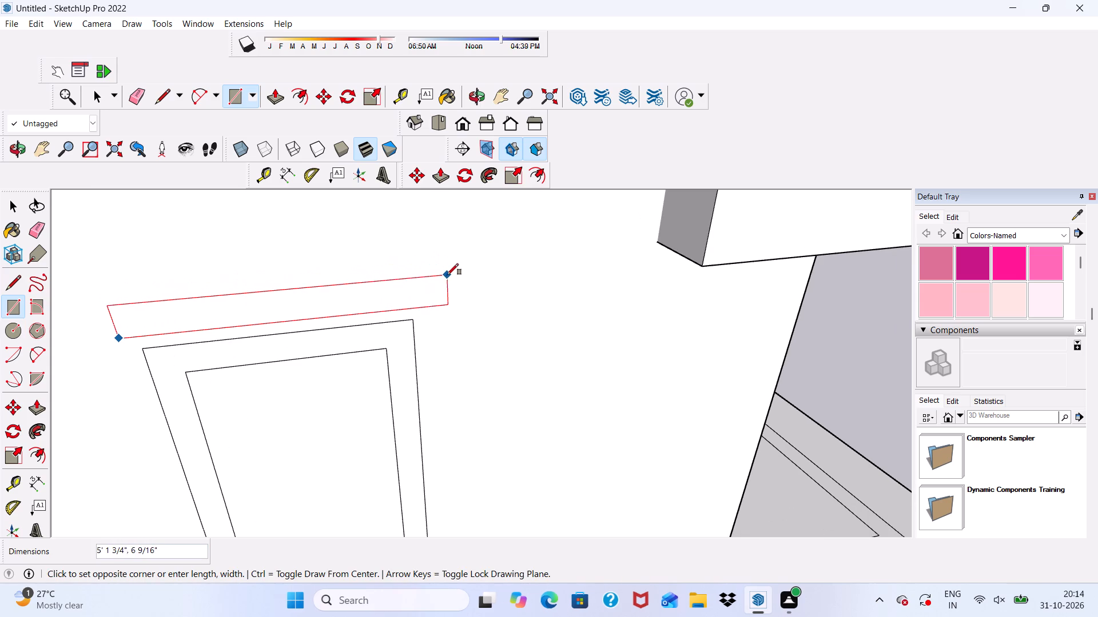
pyautogui.click(463, 279)
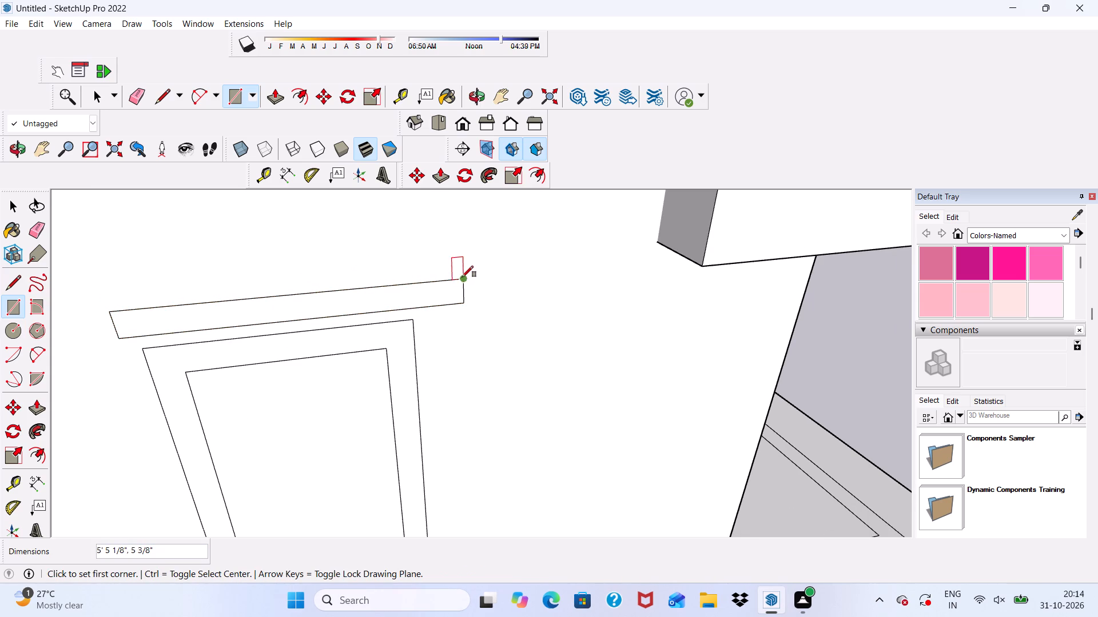
# Copy the thin rectangle about 8' 8 13/16" along the wall so it sits above the window farther from the balconies.
pyautogui.scroll(-4, 377, 221)
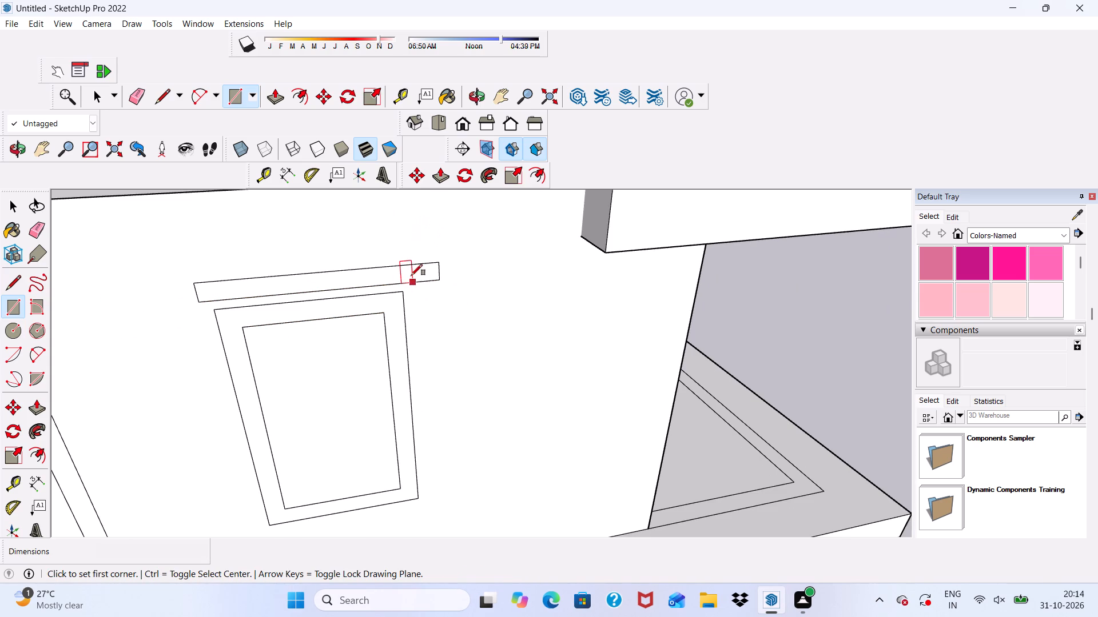
pyautogui.scroll(2, 411, 275)
pyautogui.press('space')
pyautogui.doubleClick(404, 274)
pyautogui.scroll(-5, 406, 275)
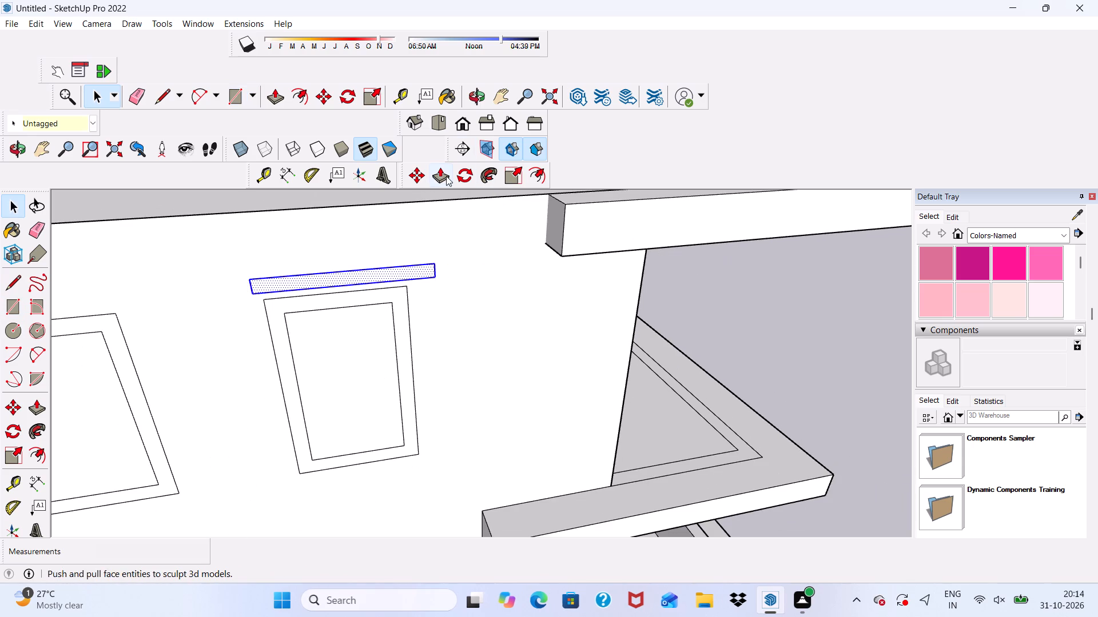
pyautogui.click(413, 171)
pyautogui.scroll(-5, 432, 191)
pyautogui.moveTo(513, 294); pyautogui.dragTo(601, 283, button='middle')
pyautogui.scroll(3, 401, 235)
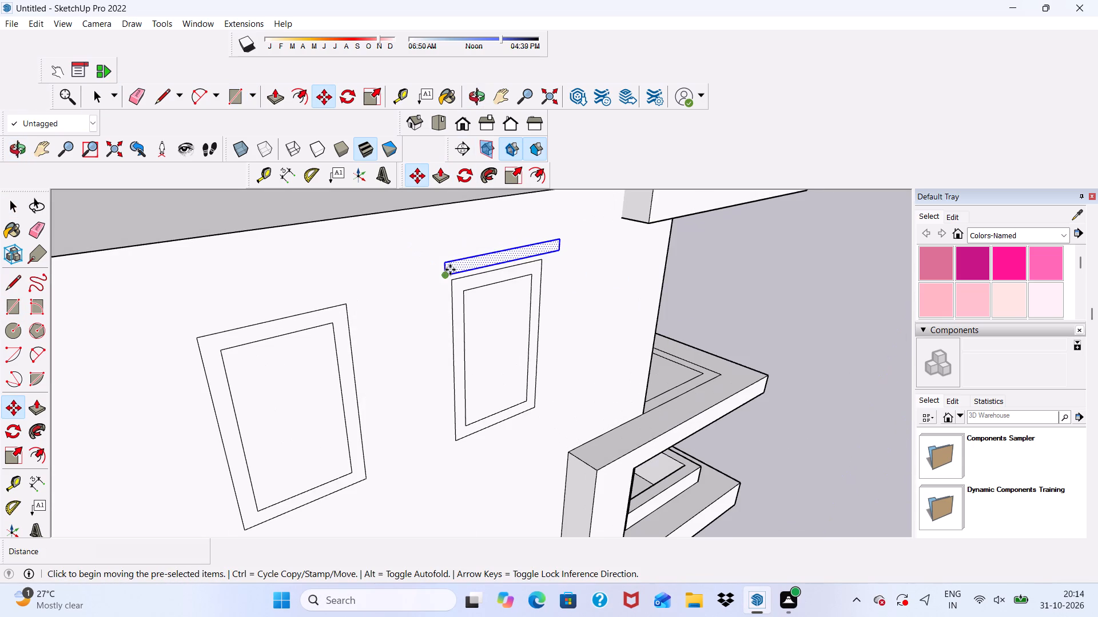
pyautogui.click(450, 270)
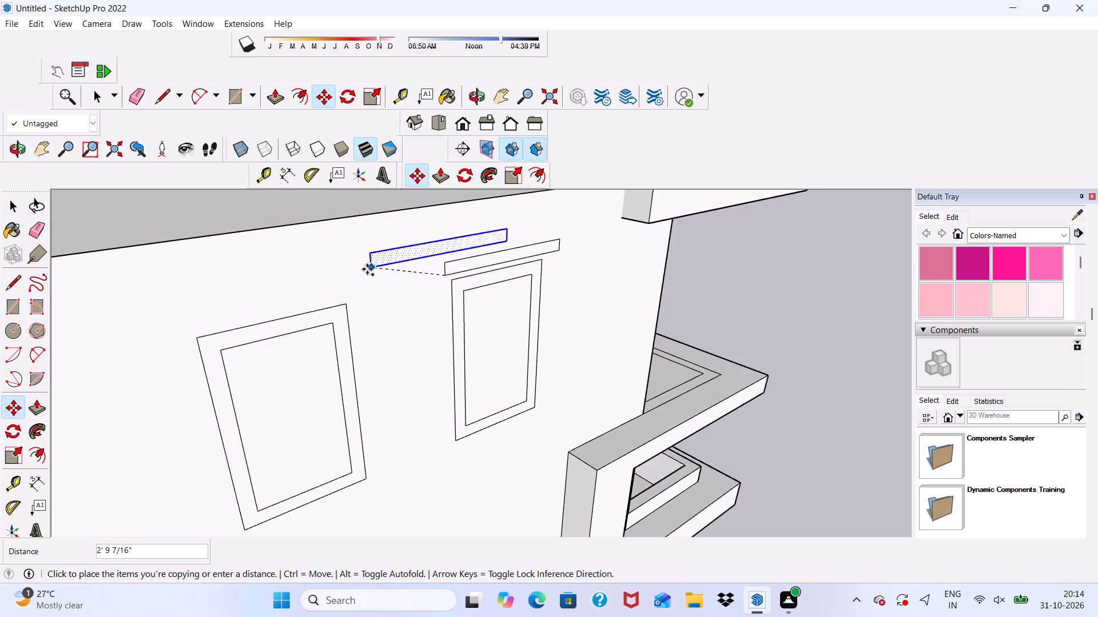
pyautogui.click(158, 334)
pyautogui.scroll(-5, 173, 306)
pyautogui.press('space')
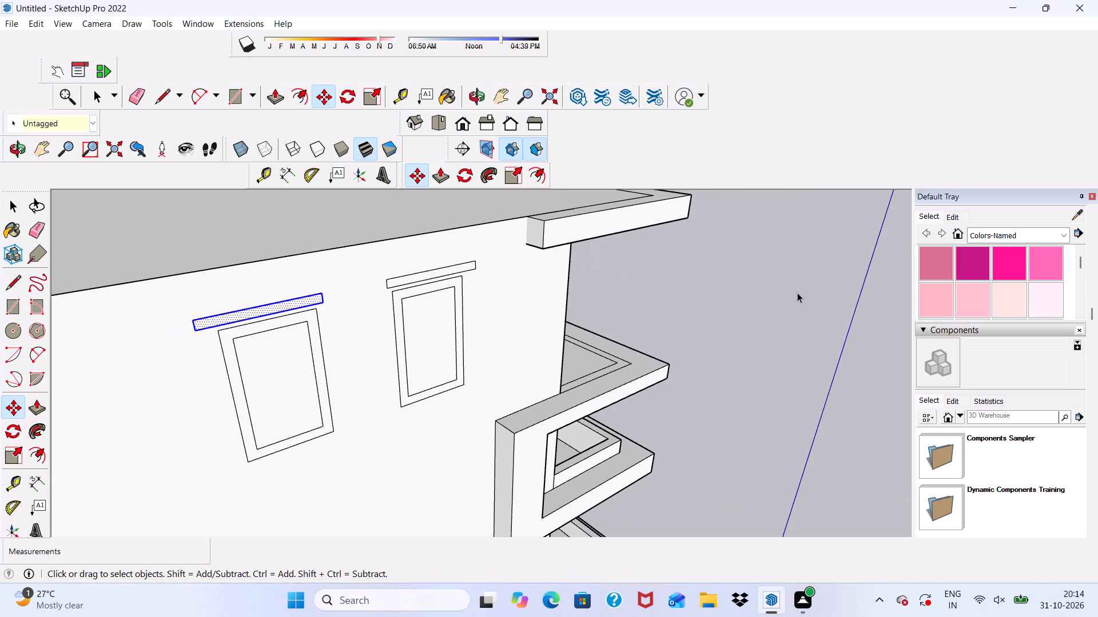
pyautogui.click(797, 293)
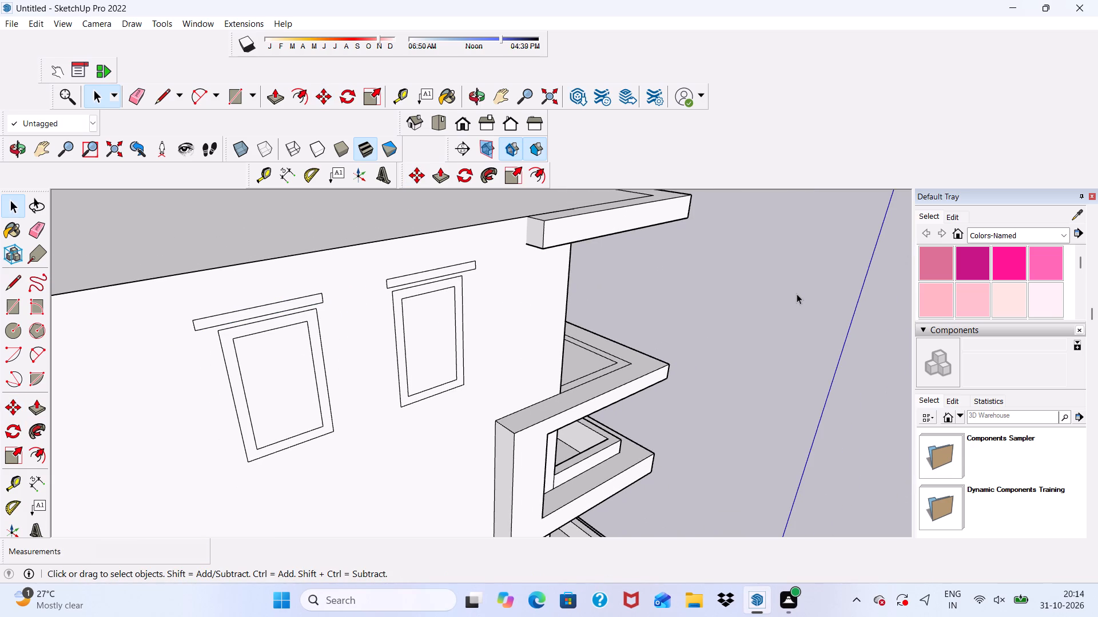
# Push/Pull the frame faces of both side-wall windows outward by 3".
pyautogui.scroll(2, 444, 13)
pyautogui.scroll(5, 375, 320)
pyautogui.click(404, 324)
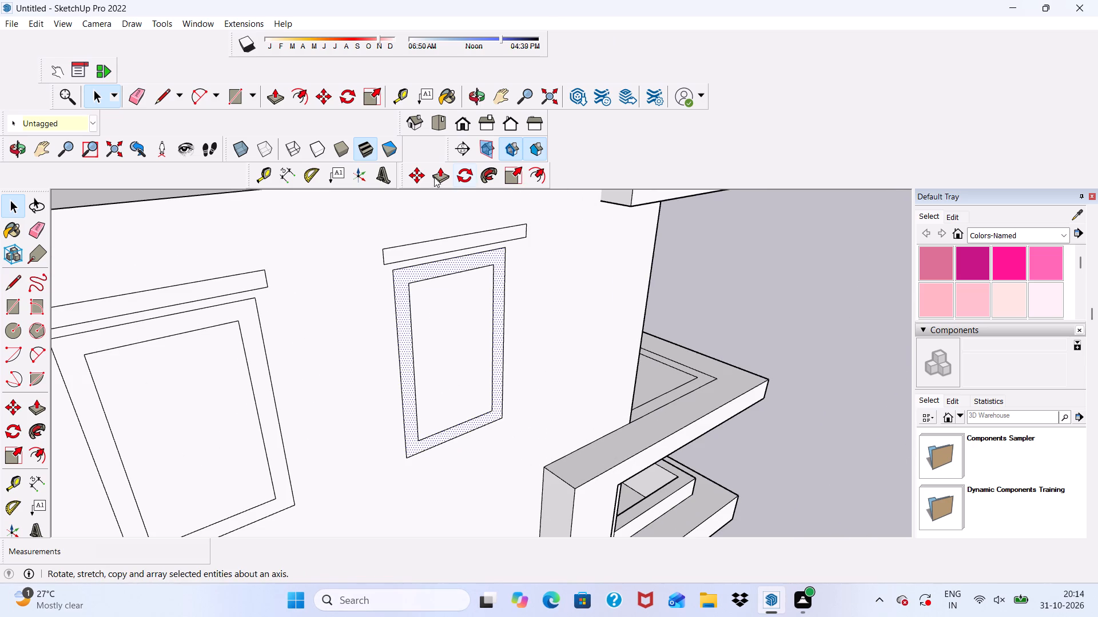
pyautogui.click(435, 177)
pyautogui.click(404, 343)
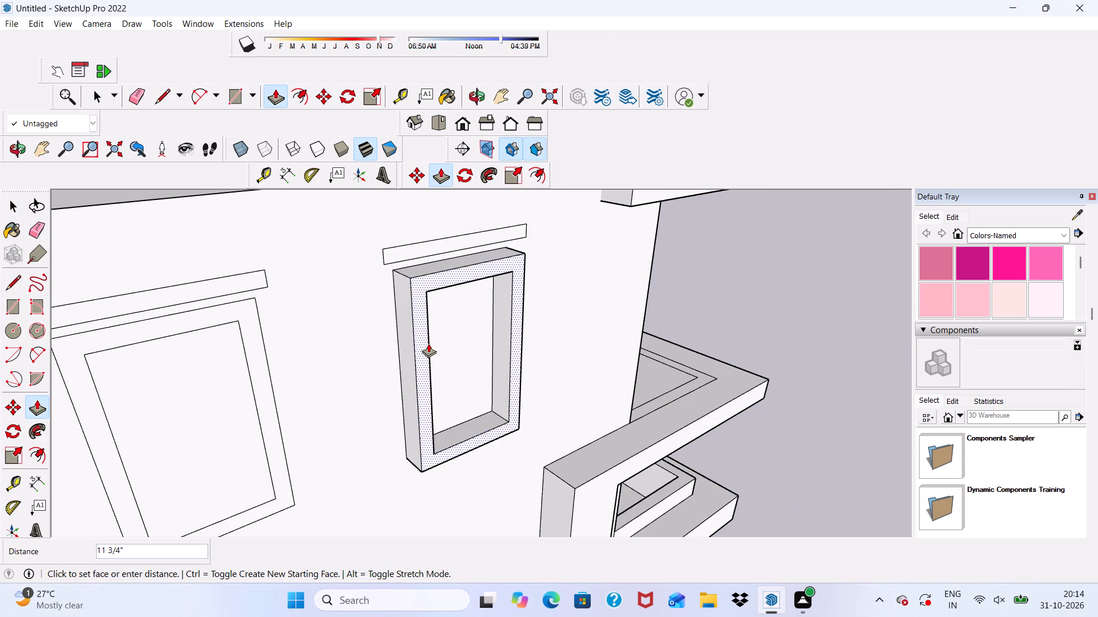
pyautogui.press('3')
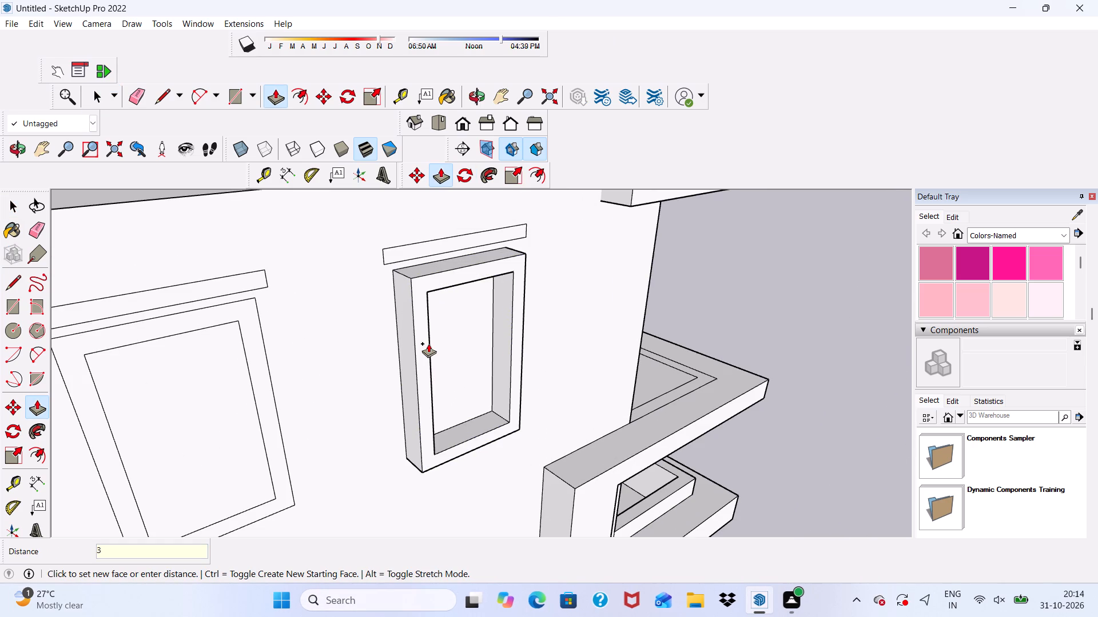
pyautogui.hotkey('shift', '"')
pyautogui.press('Return')
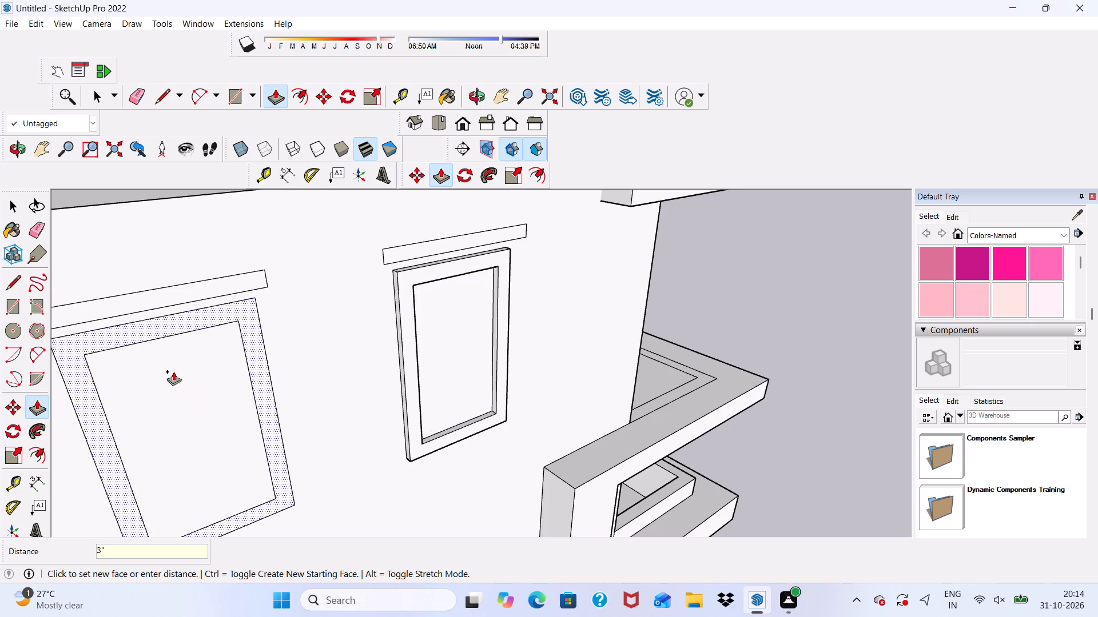
pyautogui.scroll(2, 87, 336)
pyautogui.click(87, 336)
pyautogui.write('3"')
pyautogui.press('Return')
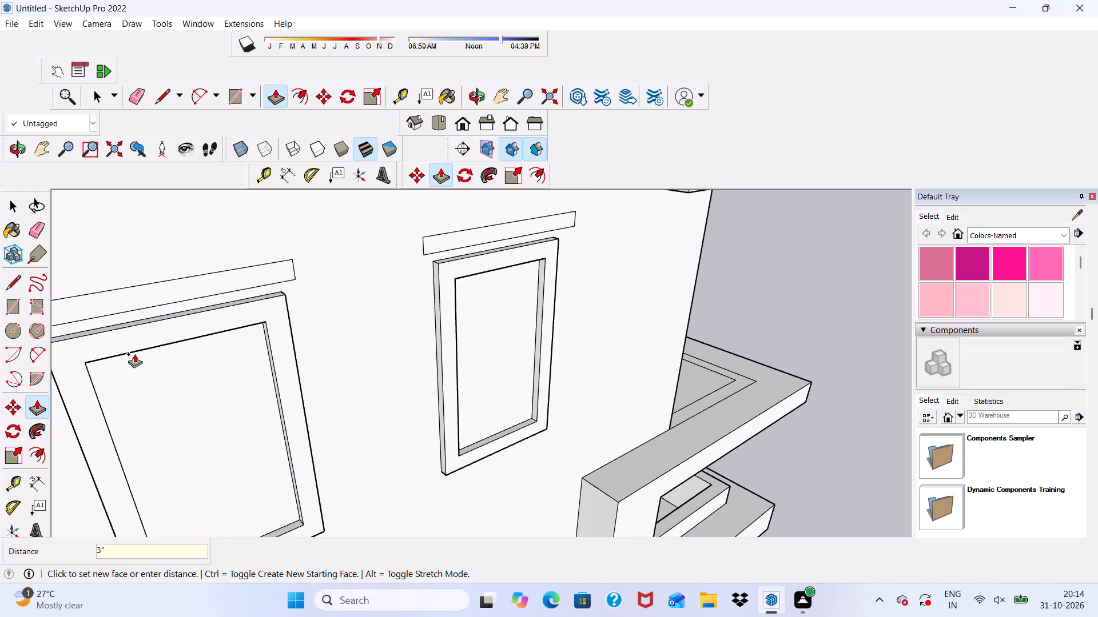
# Push/Pull the thin strip above the window farther from the balconies outward by 9".
pyautogui.click(241, 278)
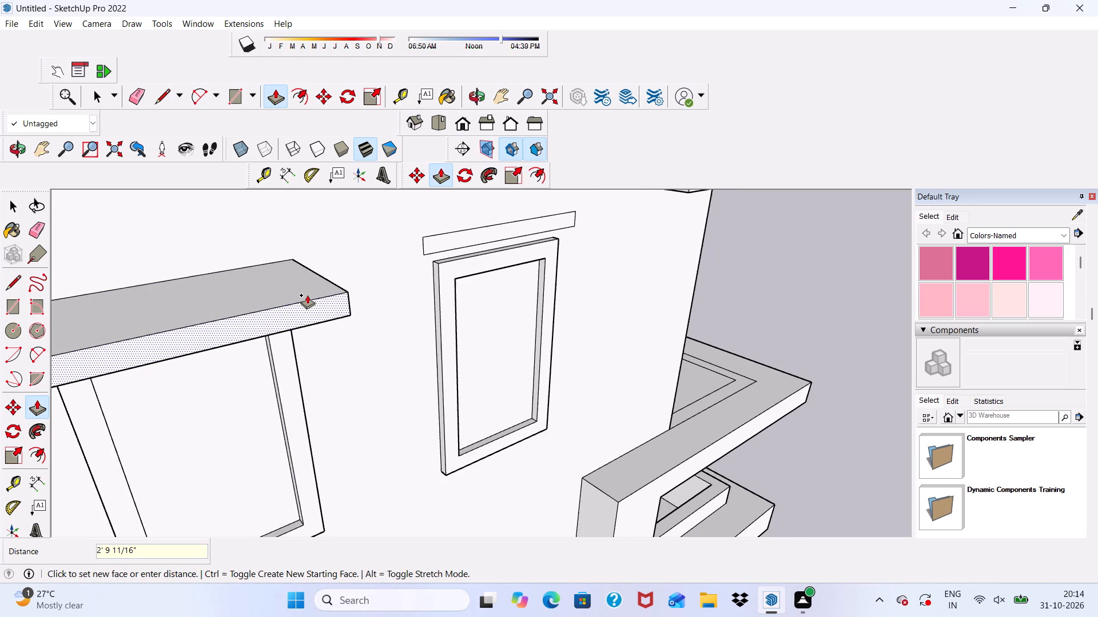
pyautogui.write('9"')
pyautogui.press('Return')
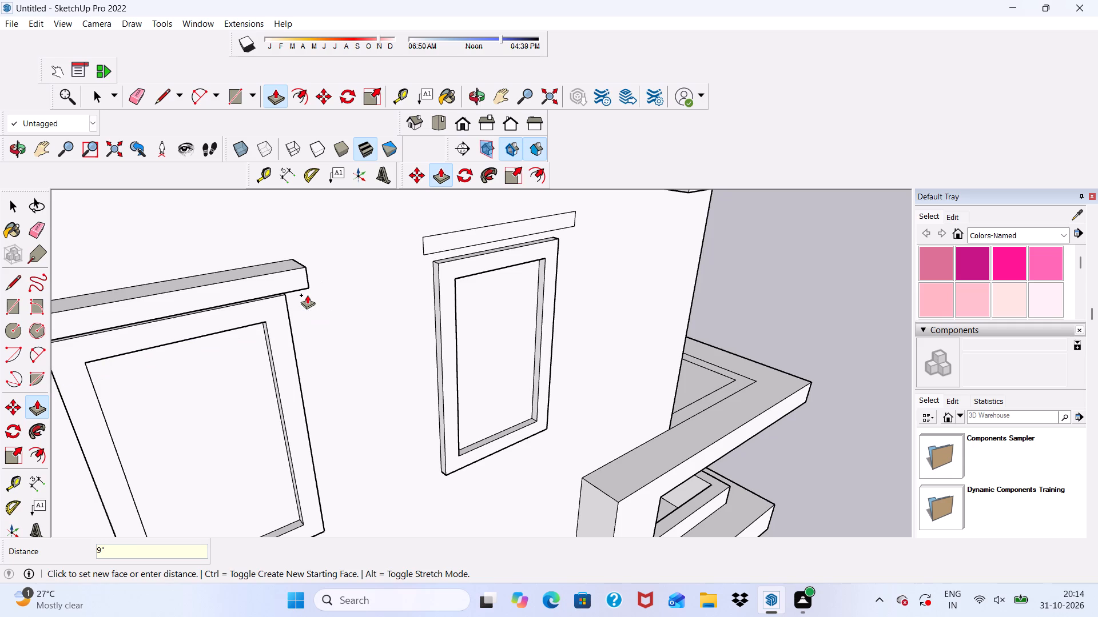
# Extend the end of the extruded ledge facing the balcony-side window by about 6 3/16".
pyautogui.scroll(-6, 308, 295)
pyautogui.moveTo(348, 308); pyautogui.dragTo(193, 301, button='middle')
pyautogui.scroll(10, 232, 238)
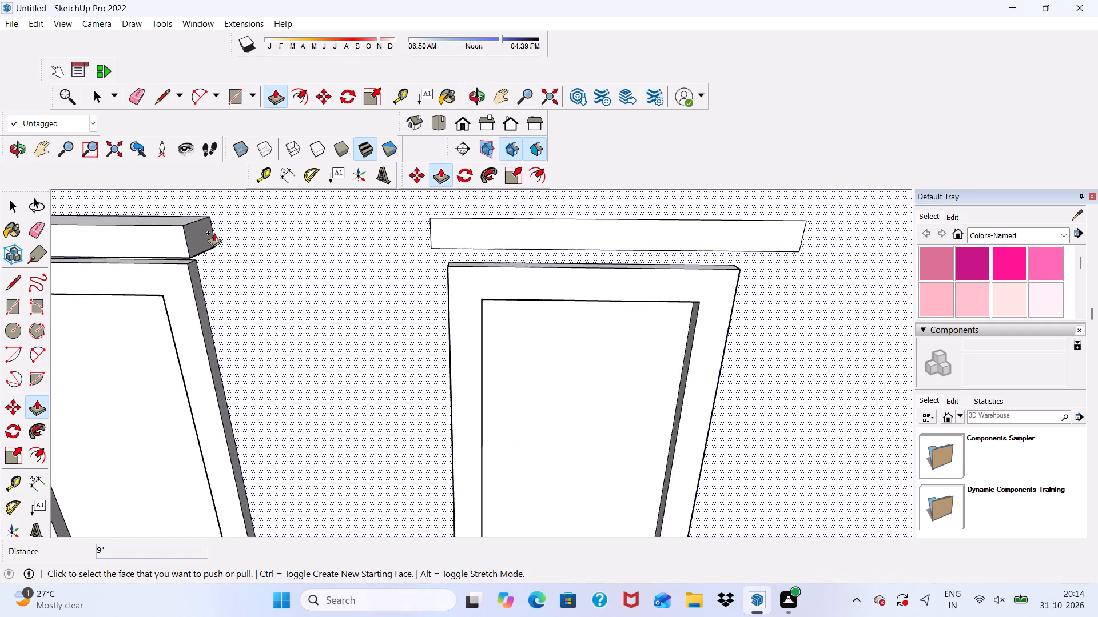
pyautogui.scroll(8, 214, 233)
pyautogui.click(200, 243)
pyautogui.click(254, 237)
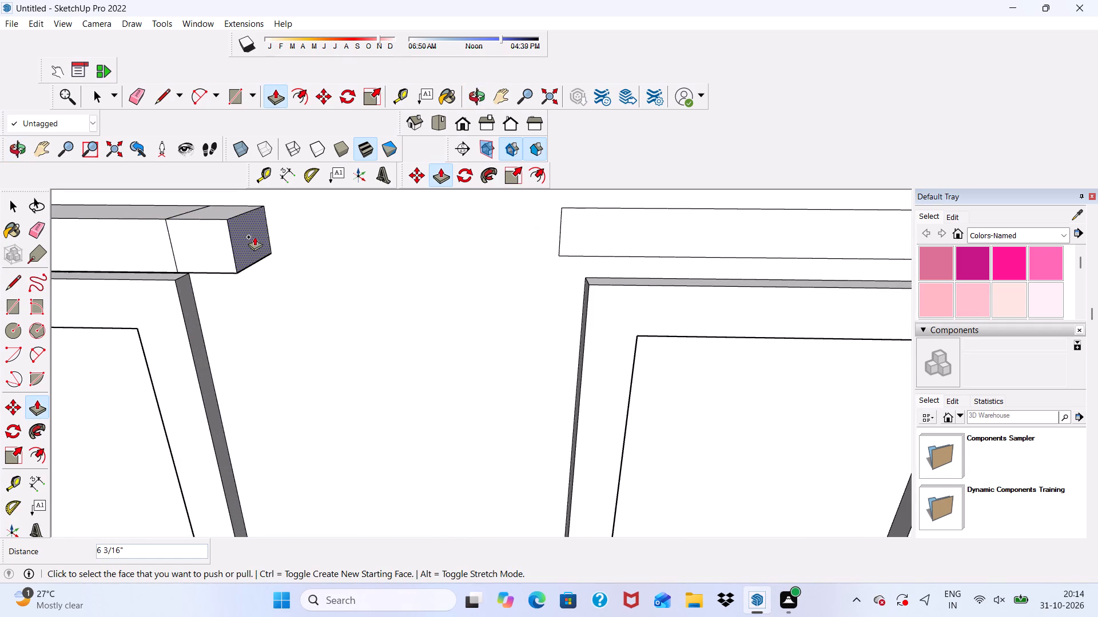
# Push/Pull the strip above the balcony-side window outward 9", level with the neighbouring ledge.
pyautogui.scroll(-2, 266, 237)
pyautogui.click(556, 234)
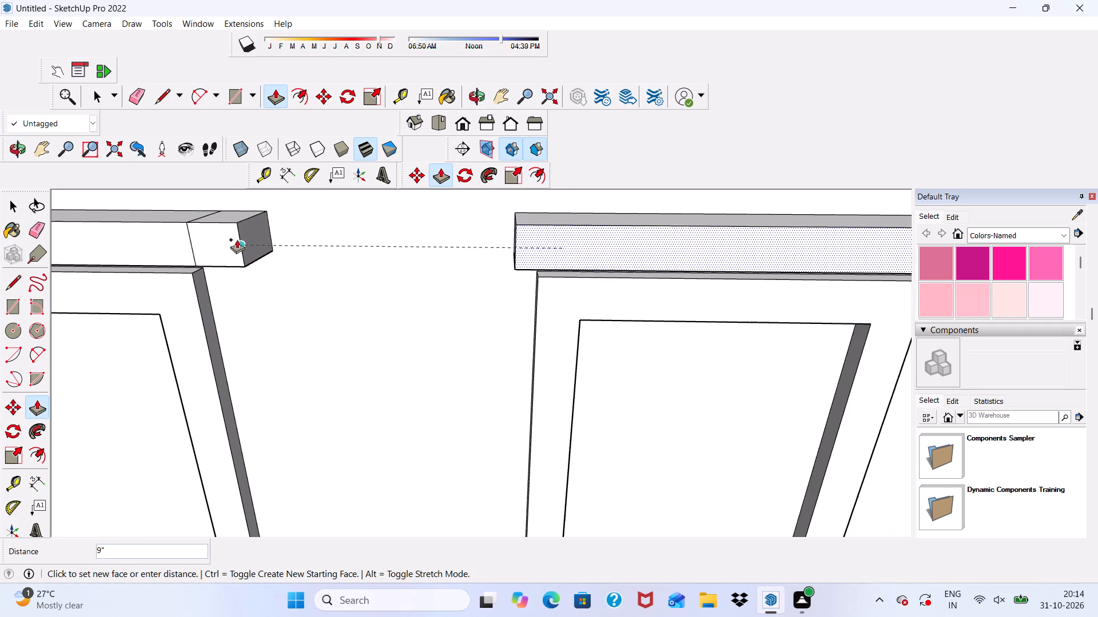
pyautogui.click(240, 234)
# Extend the end of the balcony-side window's ledge a short distance toward the neighbouring window.
pyautogui.scroll(-4, 252, 239)
pyautogui.moveTo(427, 298); pyautogui.dragTo(409, 198, button='middle')
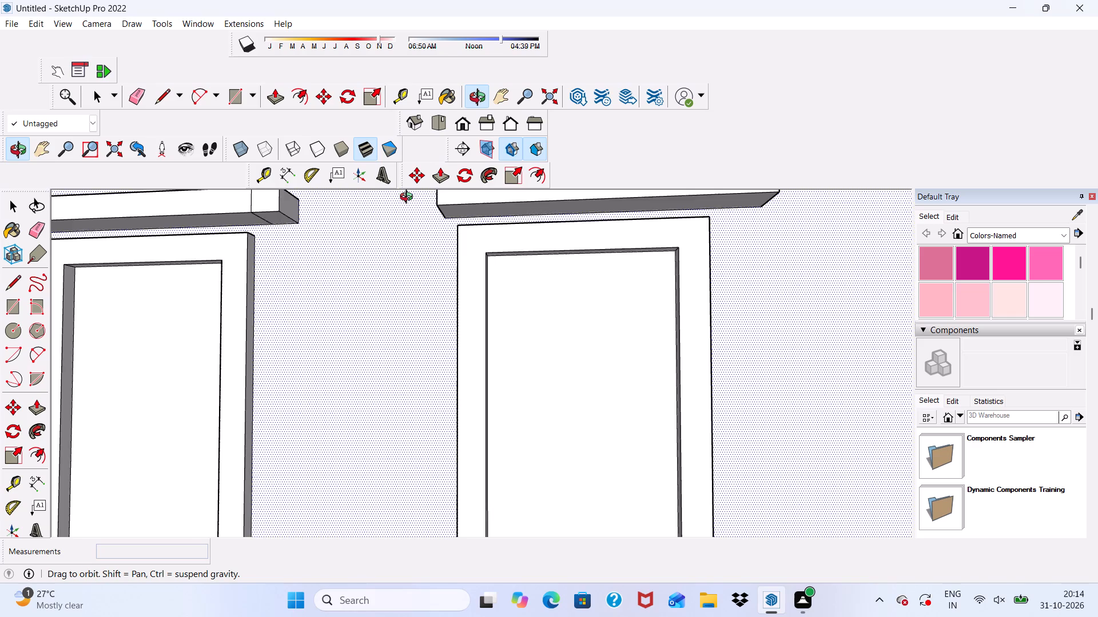
pyautogui.moveTo(409, 198); pyautogui.dragTo(633, 266, button='middle')
pyautogui.scroll(4, 555, 229)
pyautogui.click(556, 225)
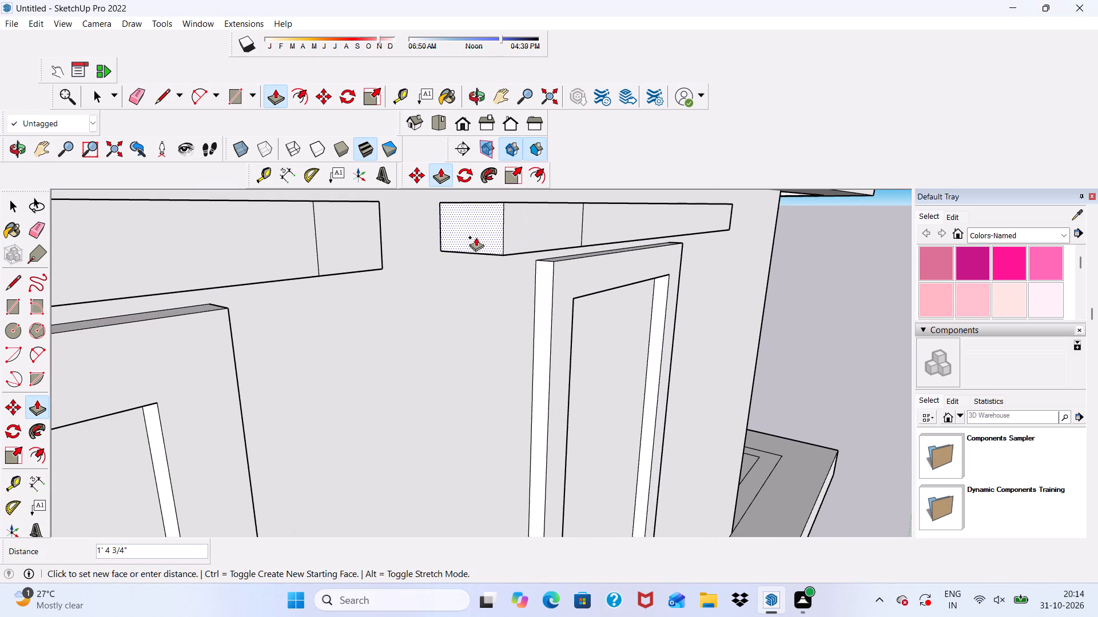
pyautogui.click(499, 227)
pyautogui.scroll(-5, 499, 227)
pyautogui.moveTo(574, 290); pyautogui.dragTo(456, 266, button='middle')
pyautogui.scroll(-5, 417, 253)
pyautogui.moveTo(457, 243); pyautogui.dragTo(458, 243, button='middle')
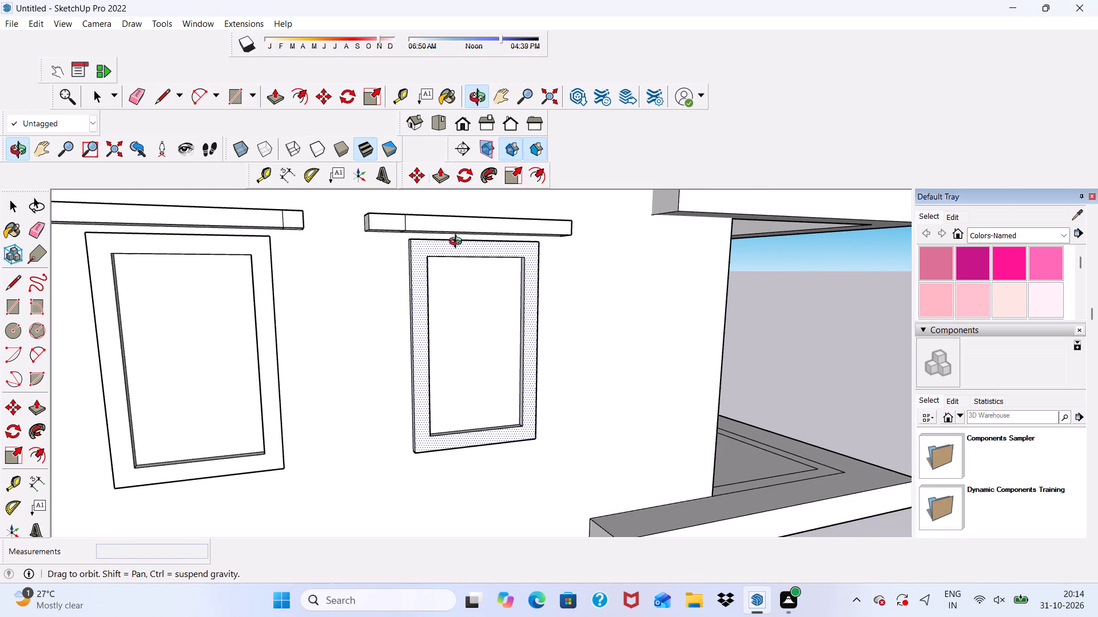
# Erase the leftover seam edges on the front and top faces of both window ledges.
pyautogui.moveTo(458, 243); pyautogui.dragTo(285, 322, button='middle')
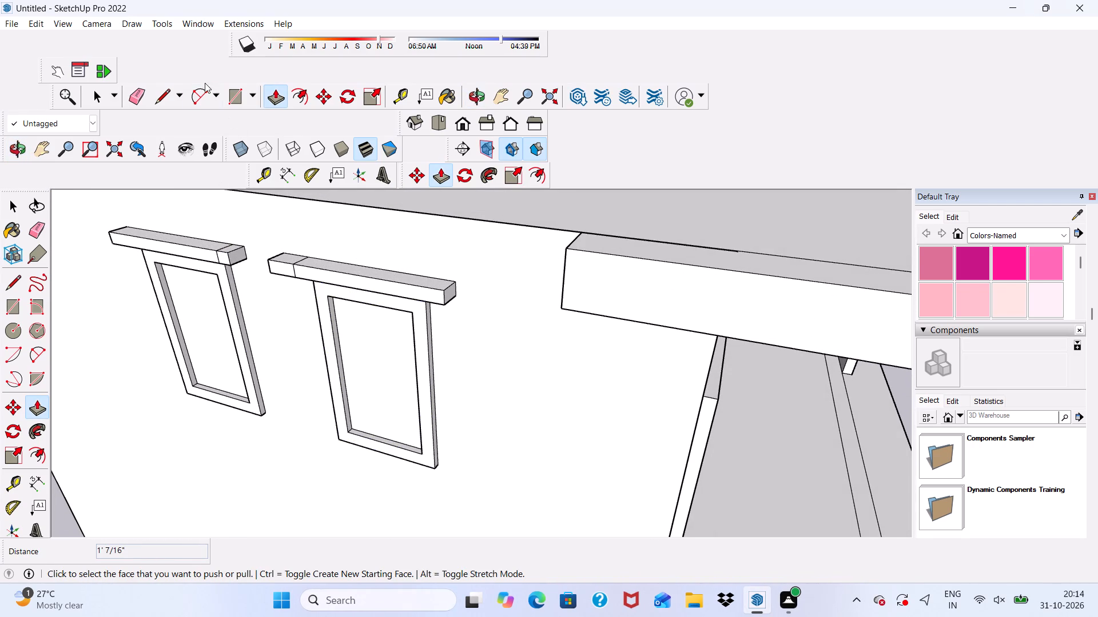
pyautogui.click(134, 91)
pyautogui.scroll(10, 188, 262)
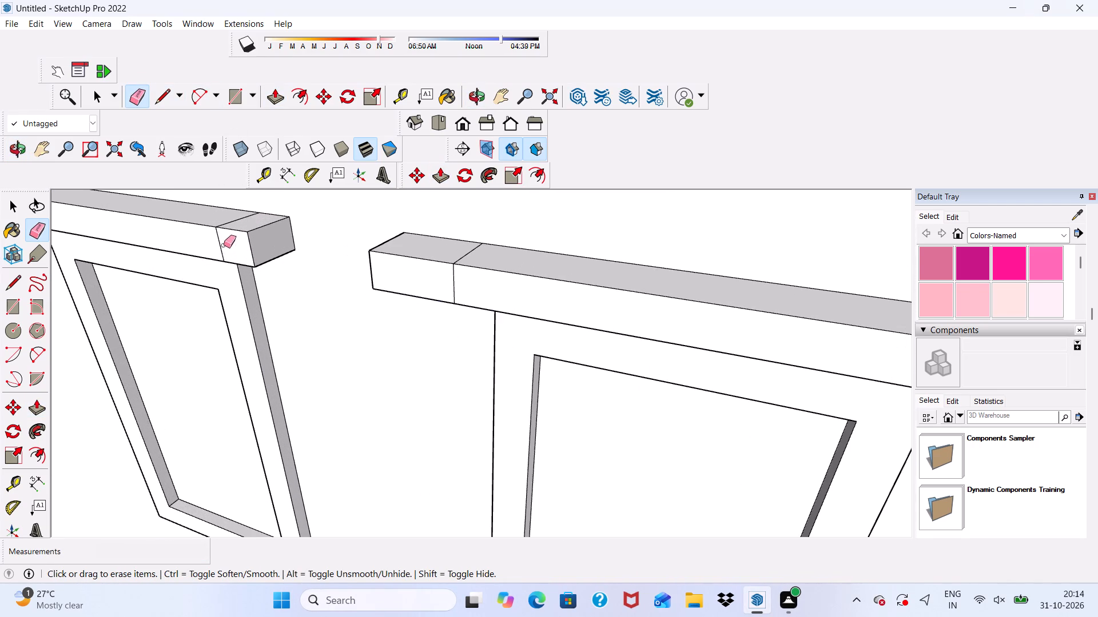
pyautogui.moveTo(224, 245); pyautogui.dragTo(218, 245)
pyautogui.moveTo(226, 220); pyautogui.dragTo(234, 223)
pyautogui.scroll(1, 394, 258)
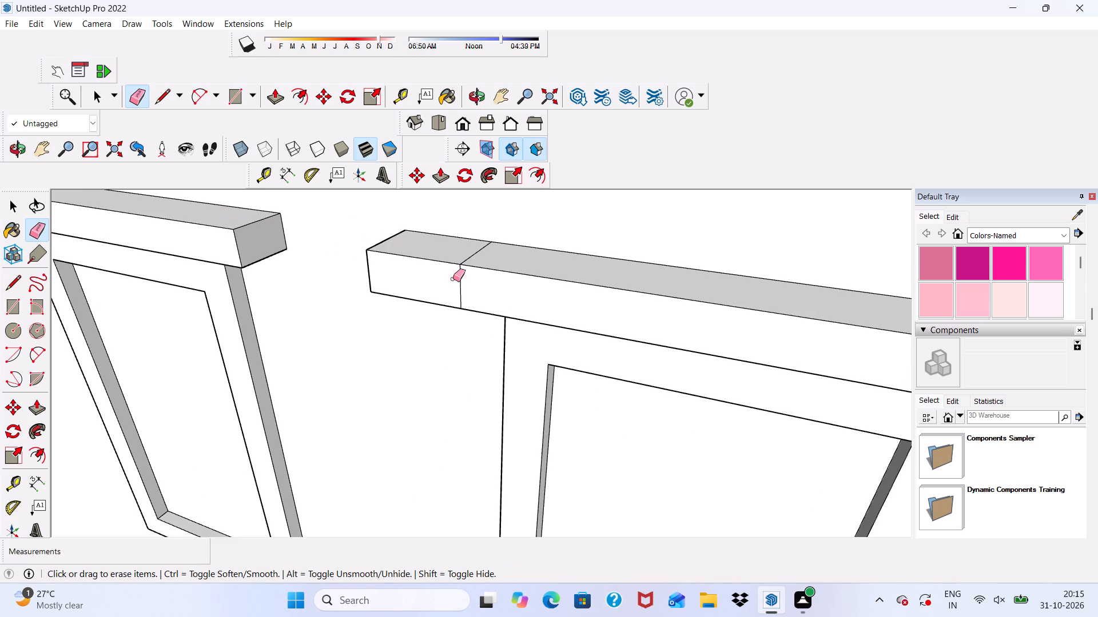
pyautogui.moveTo(453, 279); pyautogui.dragTo(464, 285)
pyautogui.click(474, 258)
pyautogui.click(473, 255)
pyautogui.scroll(-5, 416, 269)
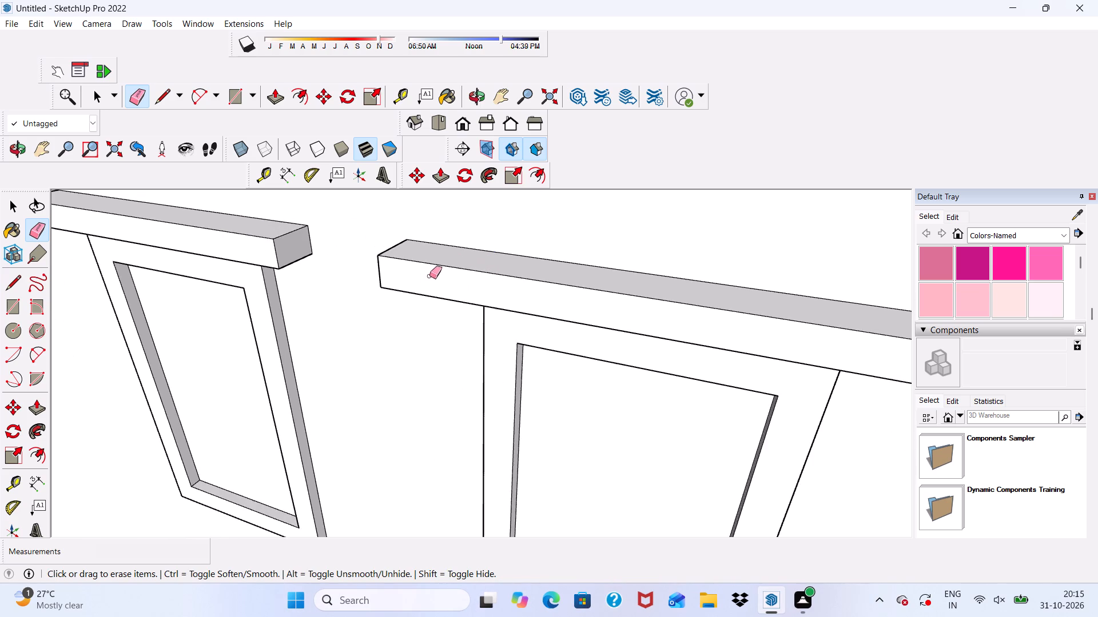
# Erase the remaining seam edges on the undersides of both window ledges.
pyautogui.scroll(-2, 429, 276)
pyautogui.moveTo(707, 323); pyautogui.dragTo(721, 140, button='middle')
pyautogui.scroll(4, 460, 308)
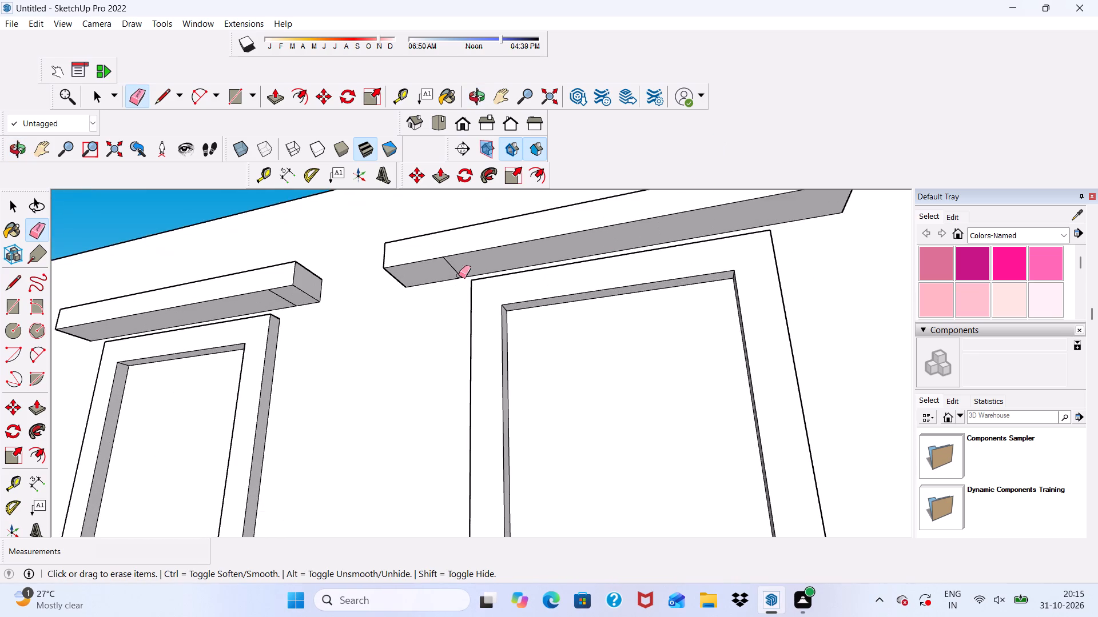
pyautogui.moveTo(456, 261); pyautogui.dragTo(431, 273)
pyautogui.scroll(4, 215, 303)
pyautogui.moveTo(287, 294); pyautogui.dragTo(300, 292)
pyautogui.scroll(-2, 303, 294)
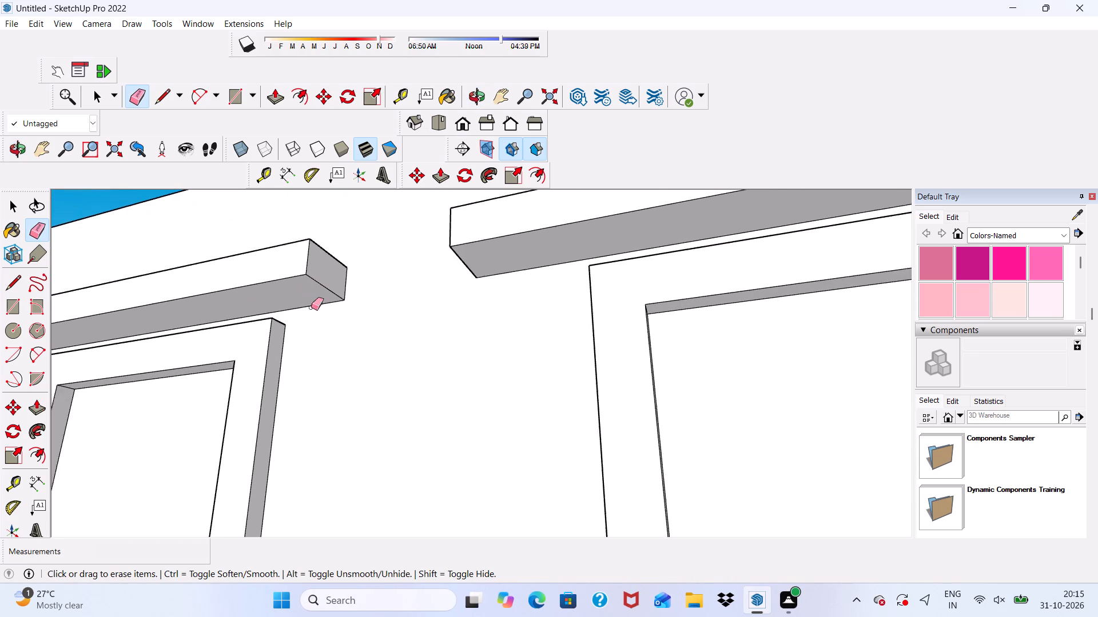
# Push the end of the balcony-side window's ledge that faces the neighbouring window inward by about 2 11/16".
pyautogui.scroll(-1, 311, 307)
pyautogui.moveTo(318, 312); pyautogui.dragTo(503, 415, button='middle')
pyautogui.scroll(3, 519, 422)
pyautogui.press('space')
pyautogui.click(520, 263)
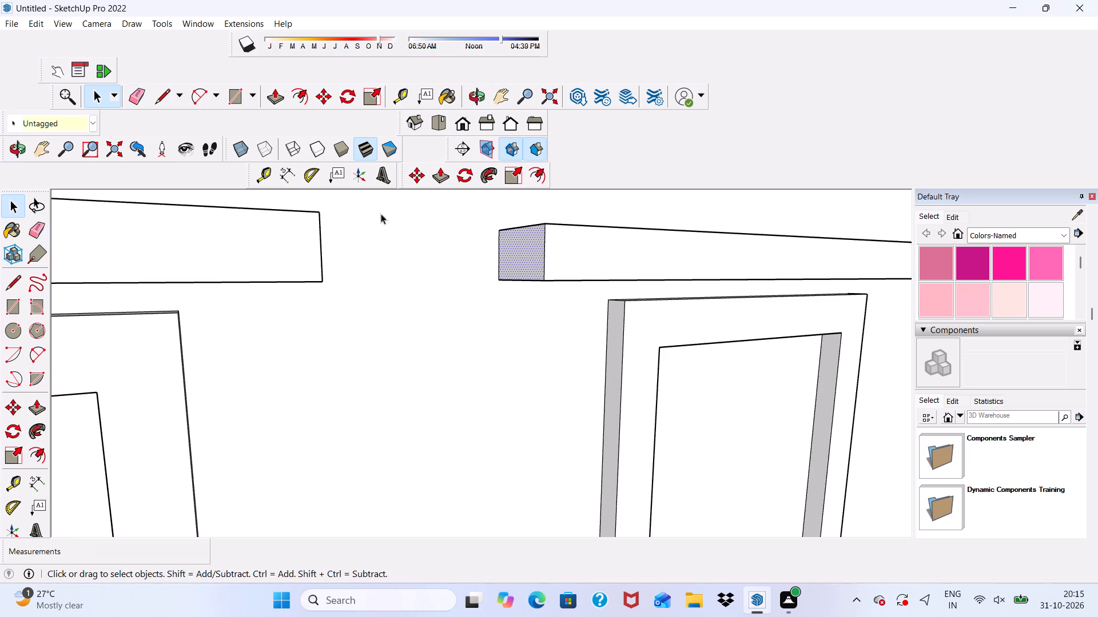
pyautogui.click(433, 171)
pyautogui.click(528, 248)
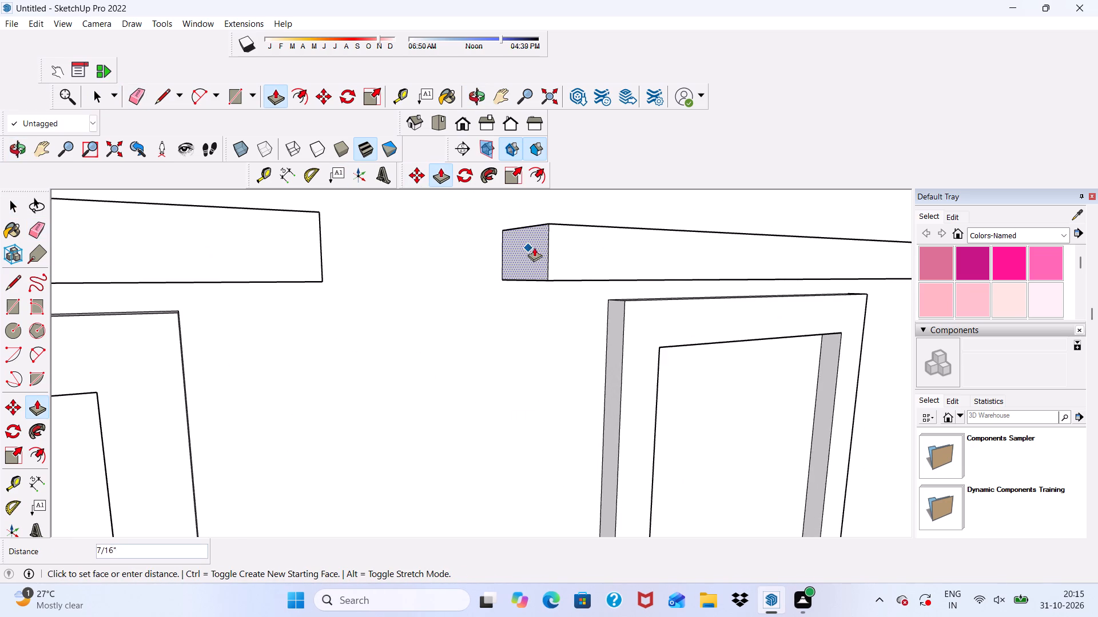
pyautogui.click(550, 246)
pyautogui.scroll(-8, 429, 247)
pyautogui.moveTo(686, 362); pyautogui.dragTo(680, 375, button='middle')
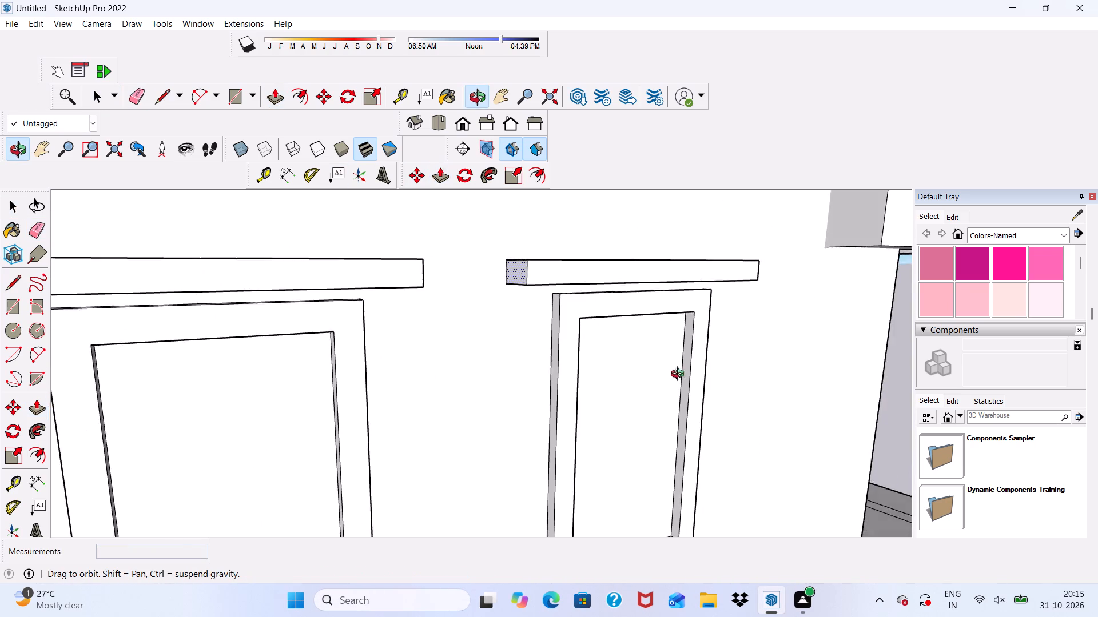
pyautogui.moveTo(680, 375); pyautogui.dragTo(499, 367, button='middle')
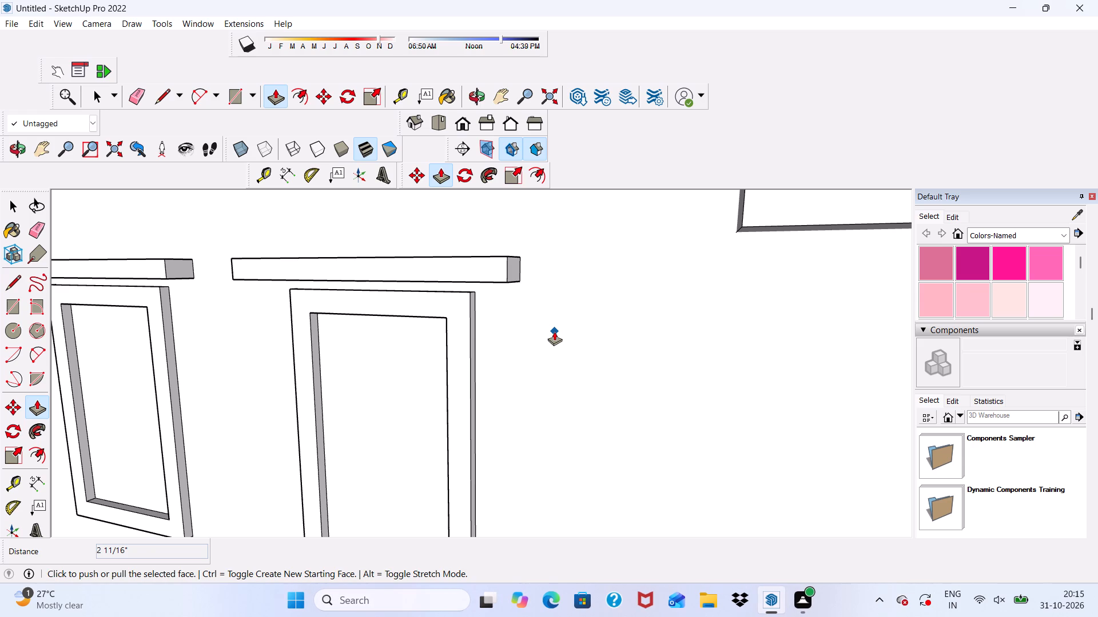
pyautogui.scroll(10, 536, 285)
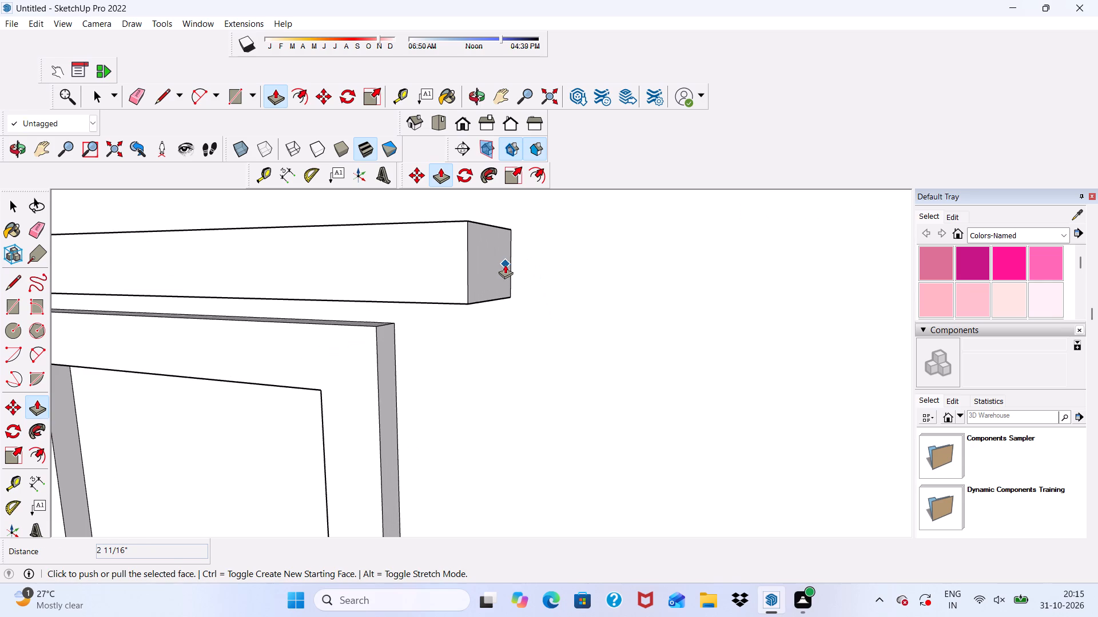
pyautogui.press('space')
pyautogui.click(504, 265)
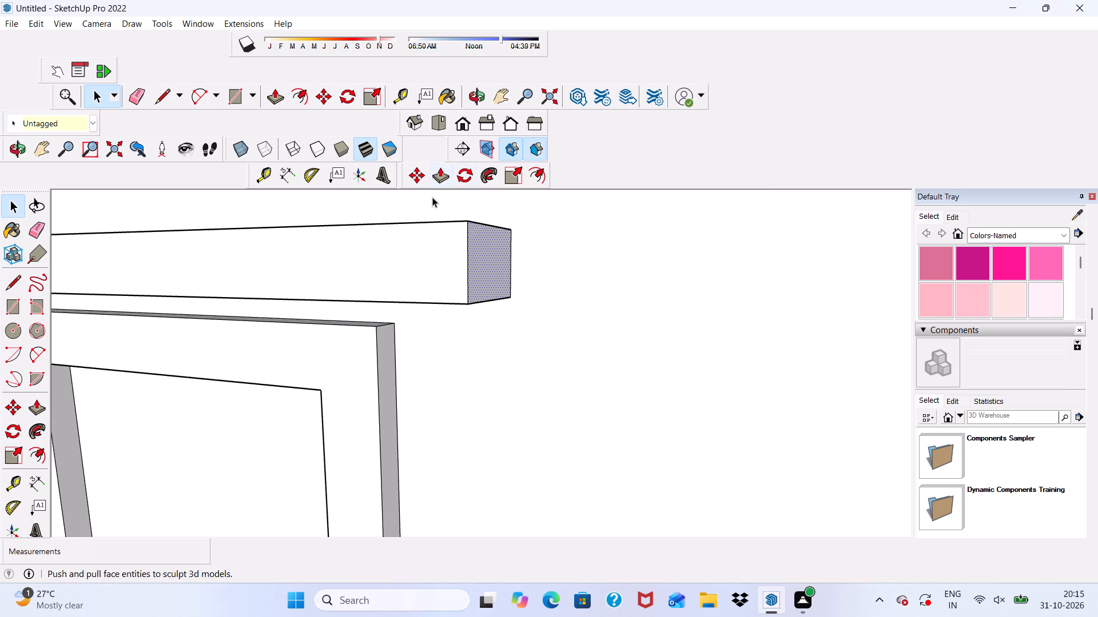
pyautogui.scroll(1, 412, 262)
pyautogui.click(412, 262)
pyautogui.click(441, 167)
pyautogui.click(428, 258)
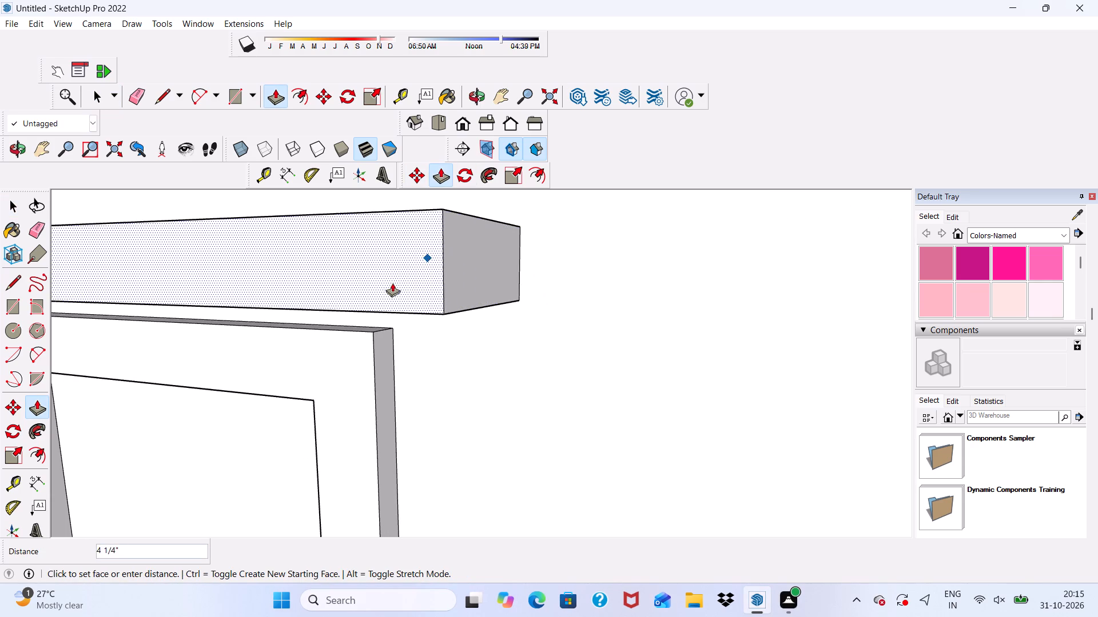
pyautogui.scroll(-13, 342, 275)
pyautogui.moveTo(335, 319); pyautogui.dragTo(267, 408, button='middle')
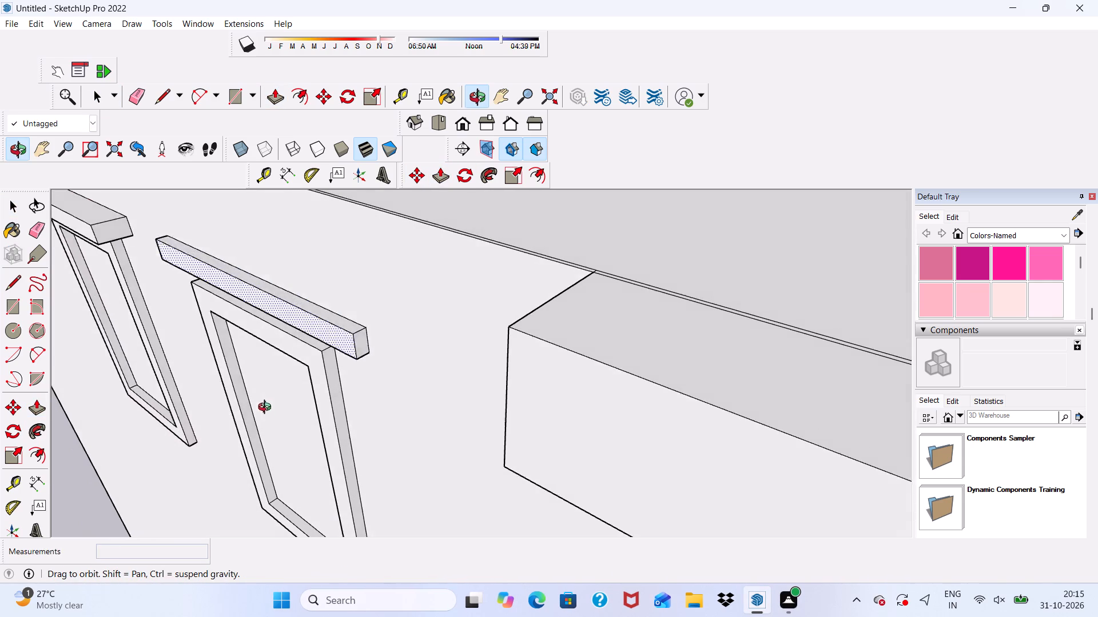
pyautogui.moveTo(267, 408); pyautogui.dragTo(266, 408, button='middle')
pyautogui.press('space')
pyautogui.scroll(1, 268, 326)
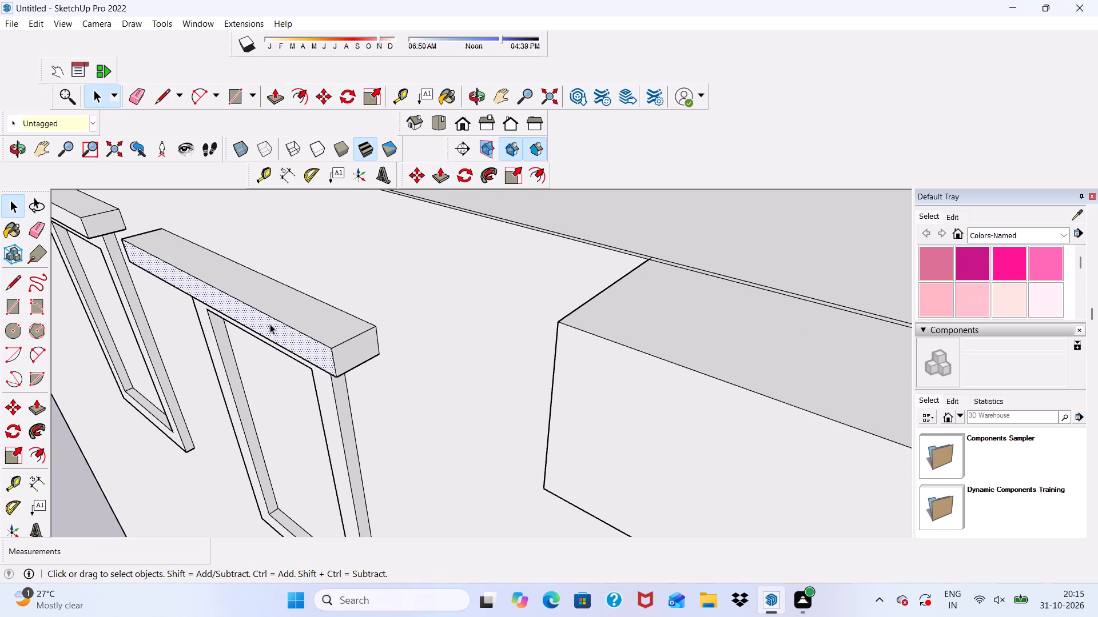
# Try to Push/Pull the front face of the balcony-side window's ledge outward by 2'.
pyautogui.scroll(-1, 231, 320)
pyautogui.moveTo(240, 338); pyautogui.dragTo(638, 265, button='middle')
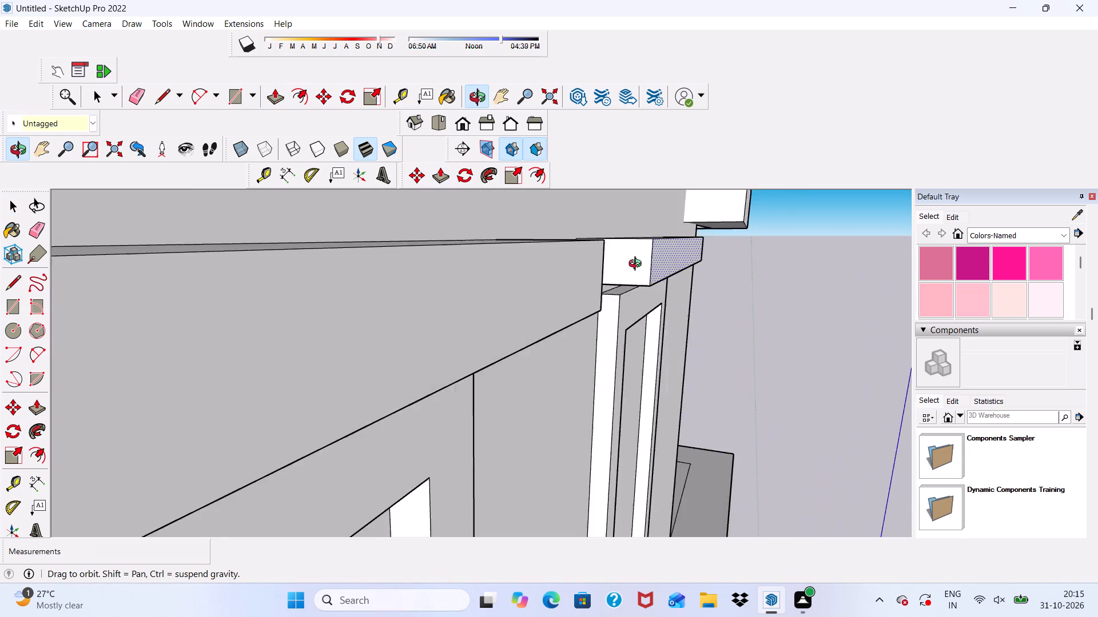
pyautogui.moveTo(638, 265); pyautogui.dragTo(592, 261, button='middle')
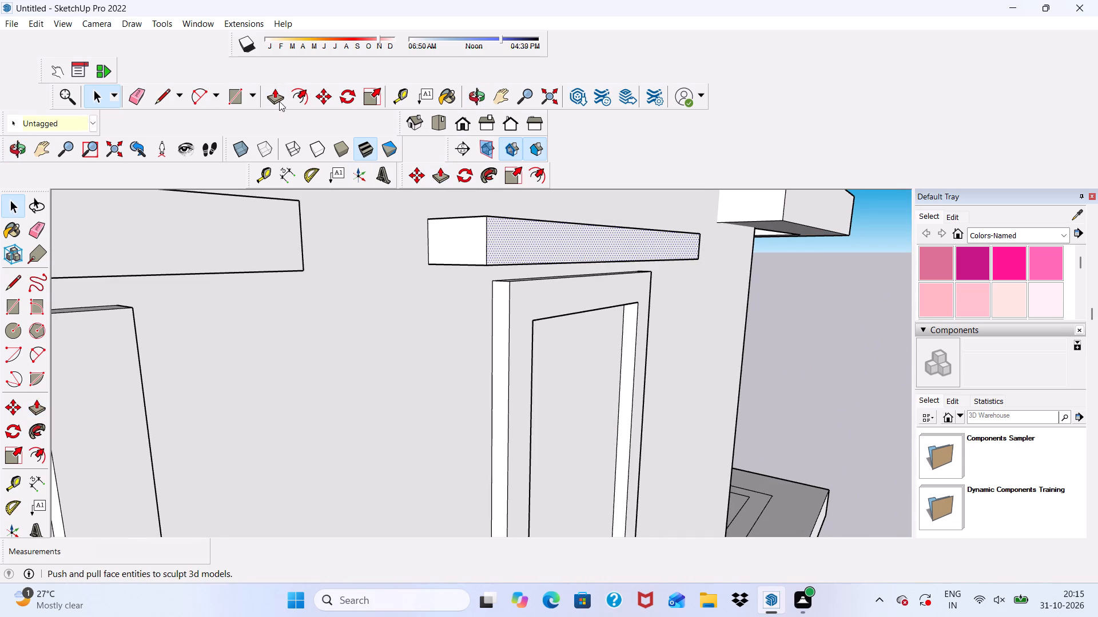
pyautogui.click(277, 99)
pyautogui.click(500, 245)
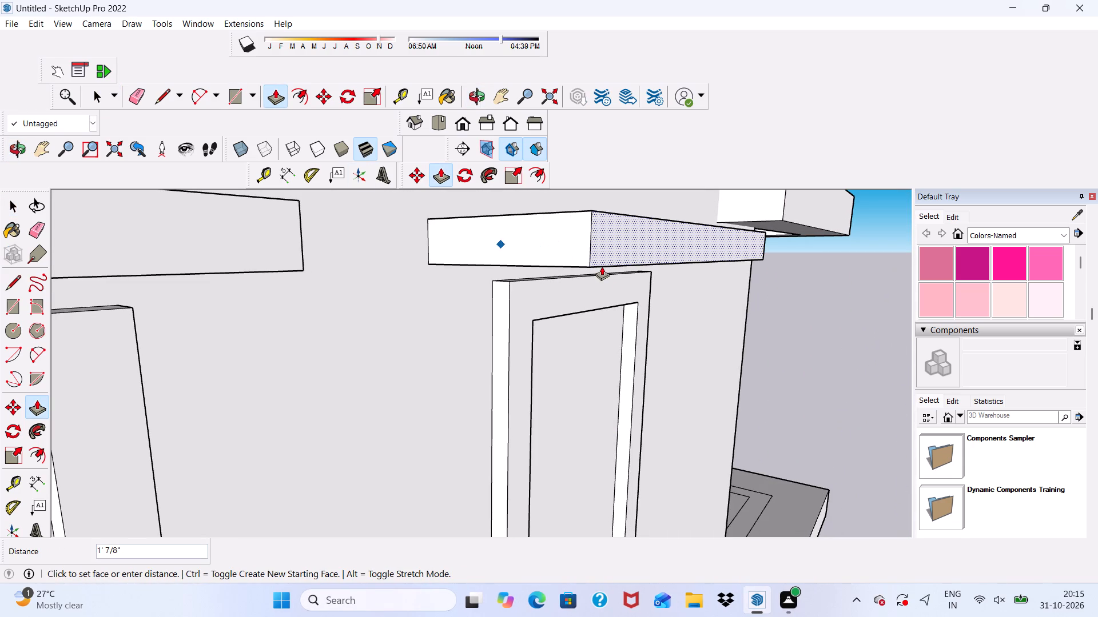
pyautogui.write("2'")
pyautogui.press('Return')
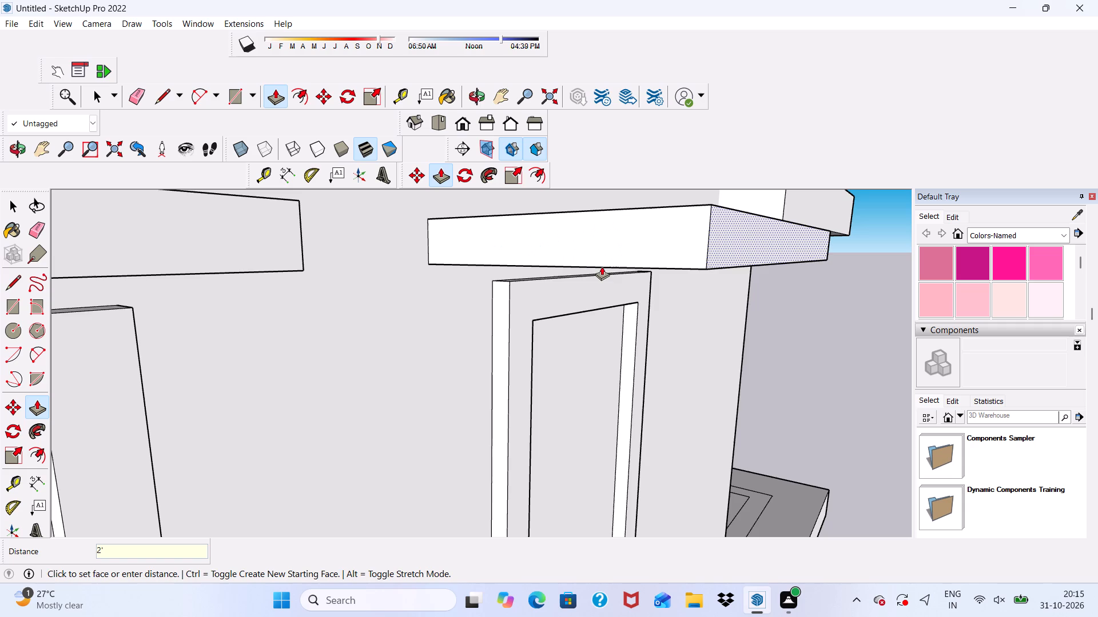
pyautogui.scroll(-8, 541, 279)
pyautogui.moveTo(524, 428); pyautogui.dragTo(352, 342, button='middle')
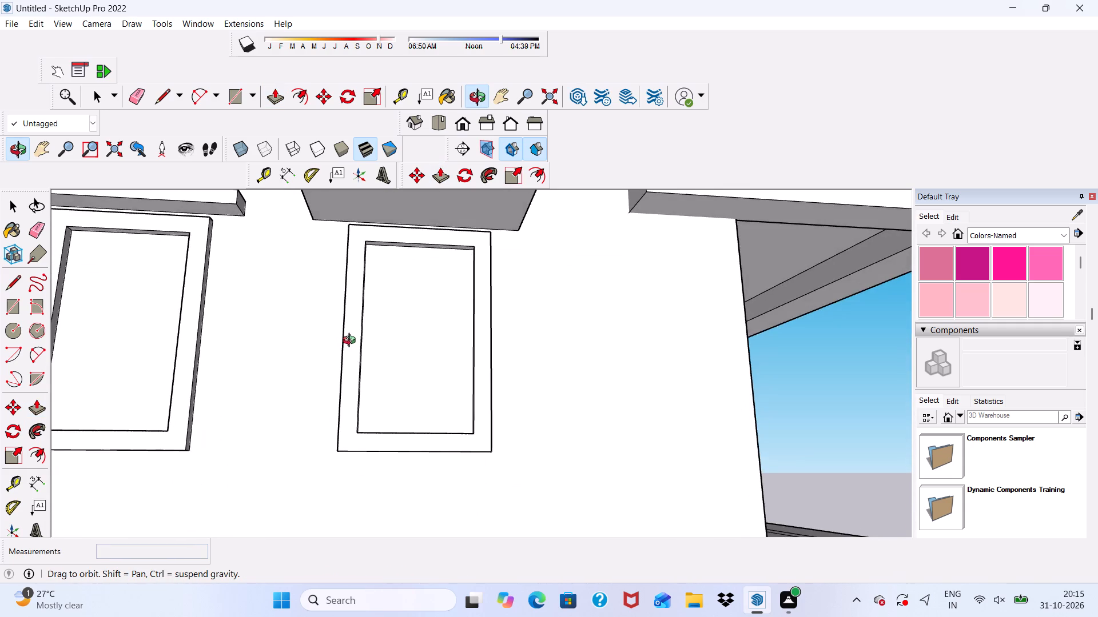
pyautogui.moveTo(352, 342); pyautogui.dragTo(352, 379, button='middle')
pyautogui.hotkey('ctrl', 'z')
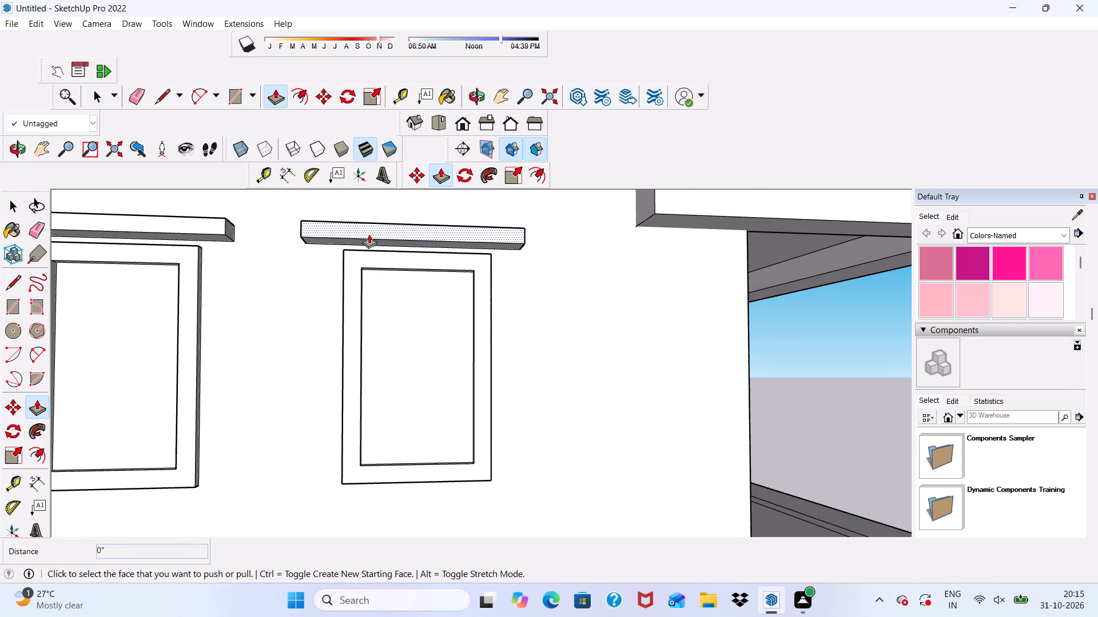
# Push/Pull the front face of the balcony-side window's ledge outward by 1'.
pyautogui.scroll(3, 369, 222)
pyautogui.click(364, 231)
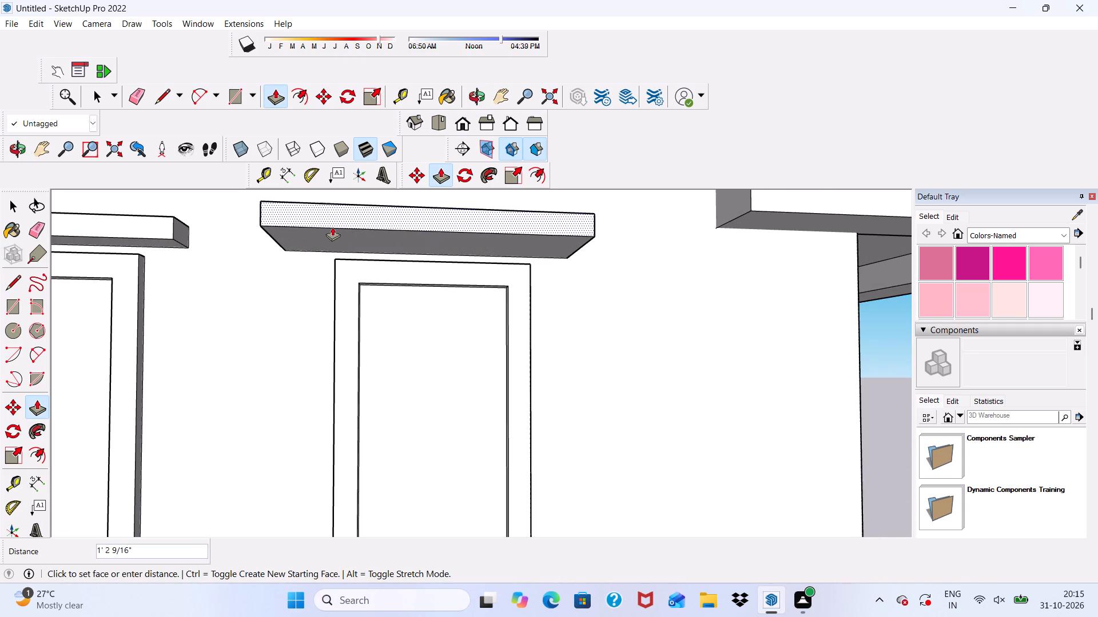
pyautogui.write("1'")
pyautogui.press('Return')
# Push/Pull the front face of the neighbouring window's ledge outward 1', flush with the balcony-side ledge.
pyautogui.scroll(-5, 332, 227)
pyautogui.moveTo(634, 299); pyautogui.dragTo(627, 412, button='middle')
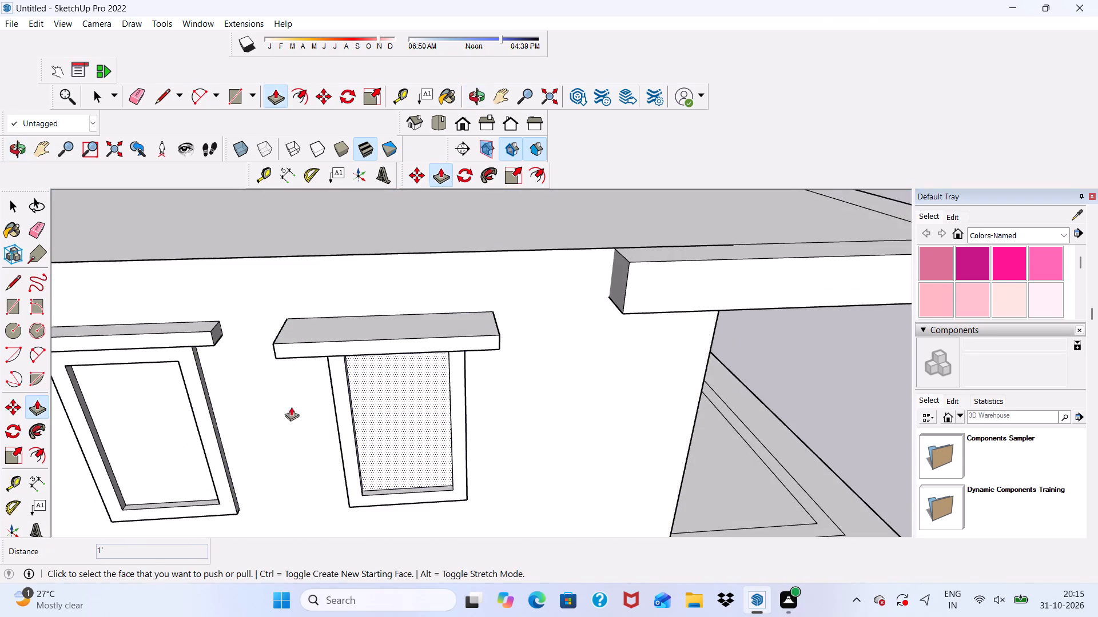
pyautogui.scroll(3, 203, 346)
pyautogui.click(202, 335)
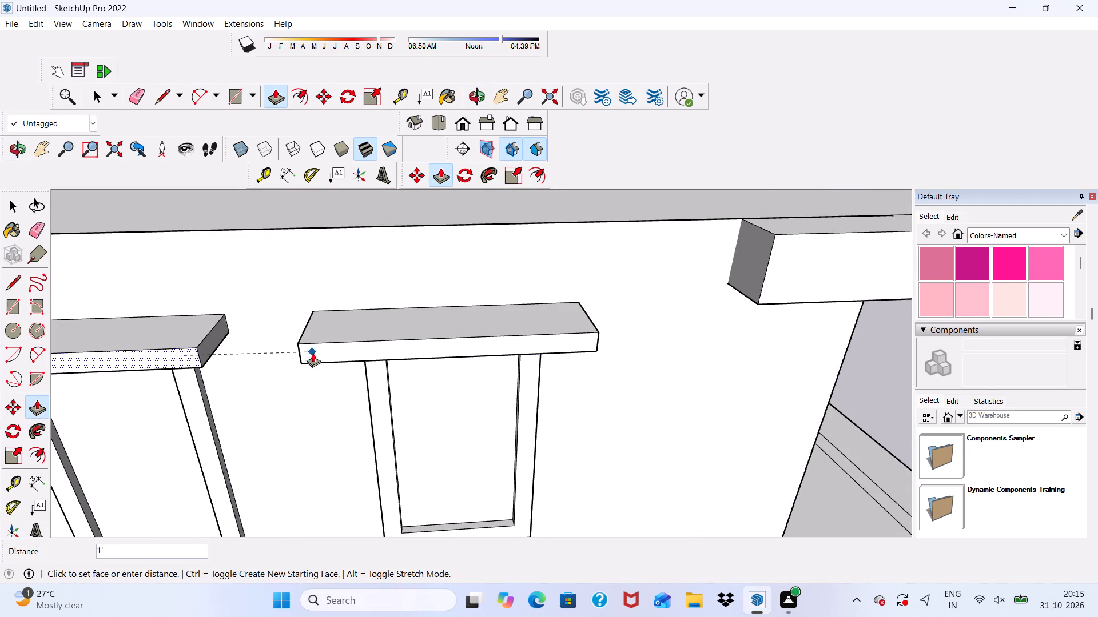
pyautogui.scroll(4, 305, 364)
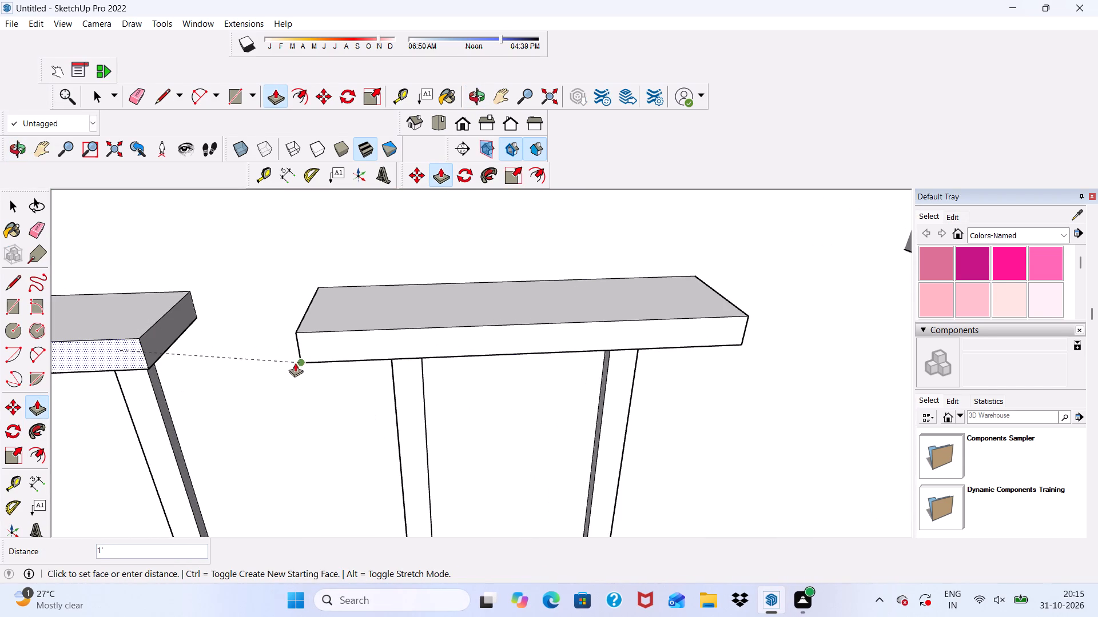
pyautogui.click(300, 360)
# Examine the two deepened window ledges and the blank side wall below them from several angles.
pyautogui.scroll(-6, 389, 305)
pyautogui.moveTo(546, 366); pyautogui.dragTo(576, 242, button='middle')
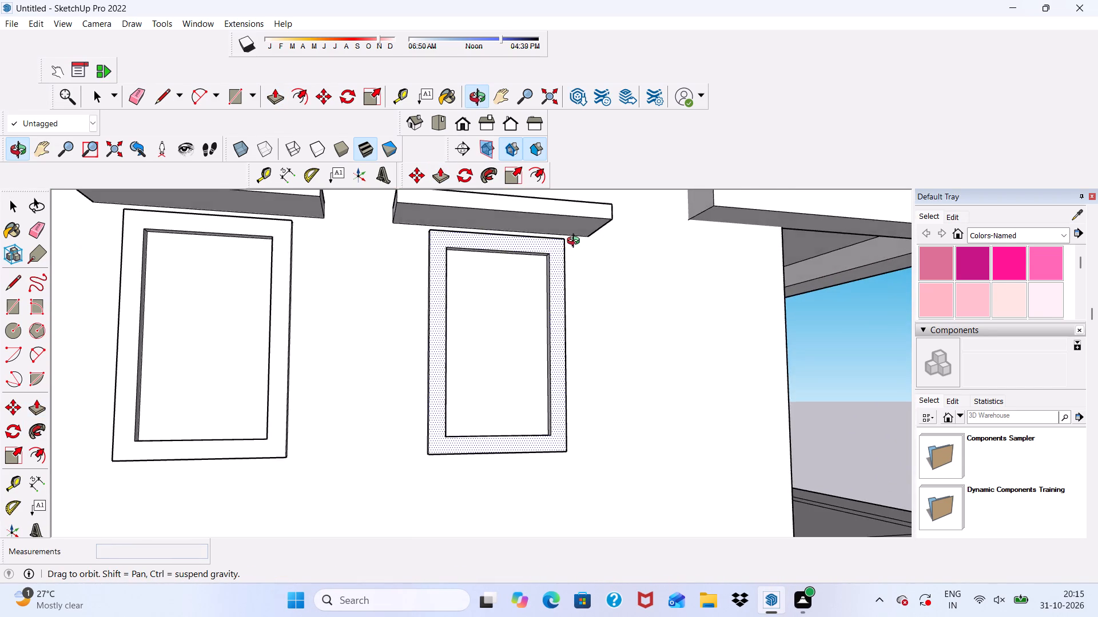
pyautogui.moveTo(576, 242); pyautogui.dragTo(343, 293, button='middle')
pyautogui.press('space')
pyautogui.scroll(-5, 341, 290)
pyautogui.moveTo(463, 333); pyautogui.dragTo(614, 340, button='middle')
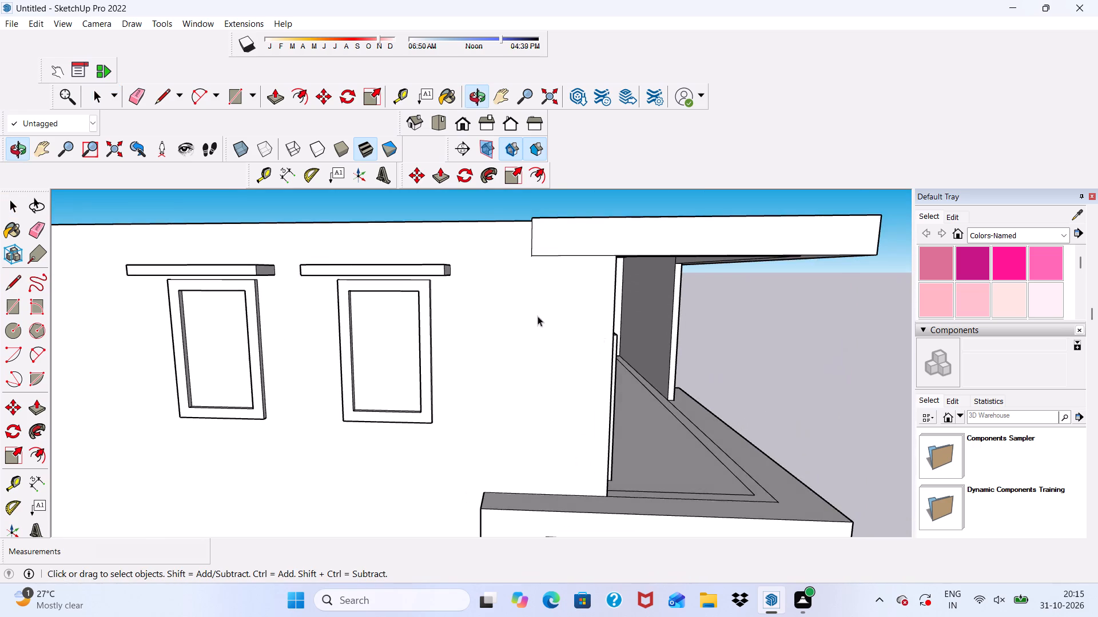
pyautogui.scroll(-9, 503, 312)
pyautogui.moveTo(487, 384); pyautogui.dragTo(451, 306, button='middle')
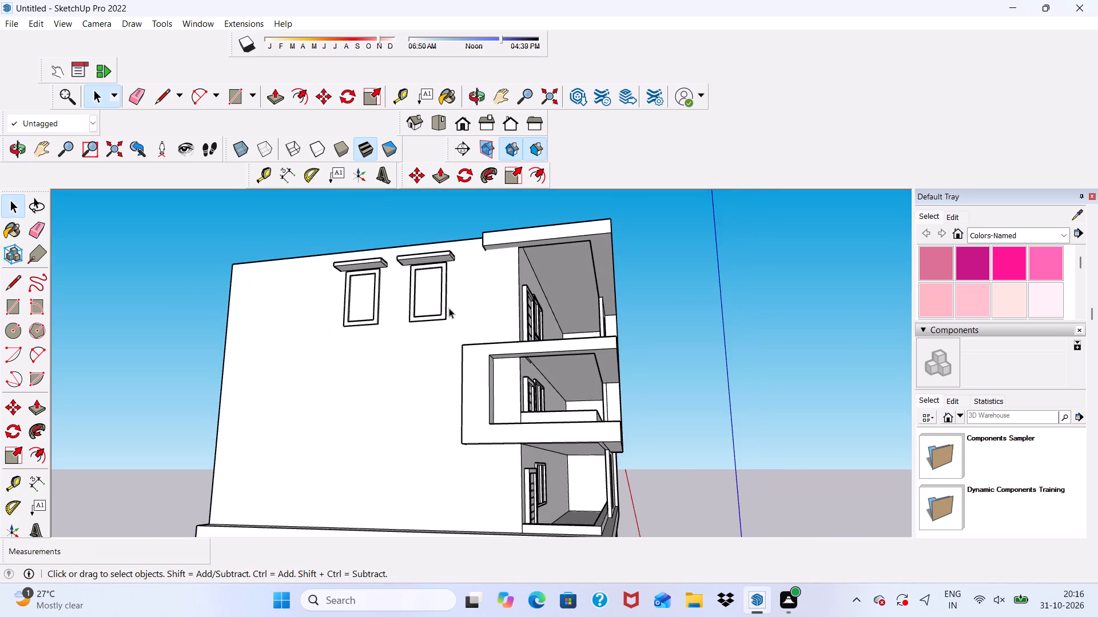
pyautogui.moveTo(449, 308); pyautogui.dragTo(487, 354, button='middle')
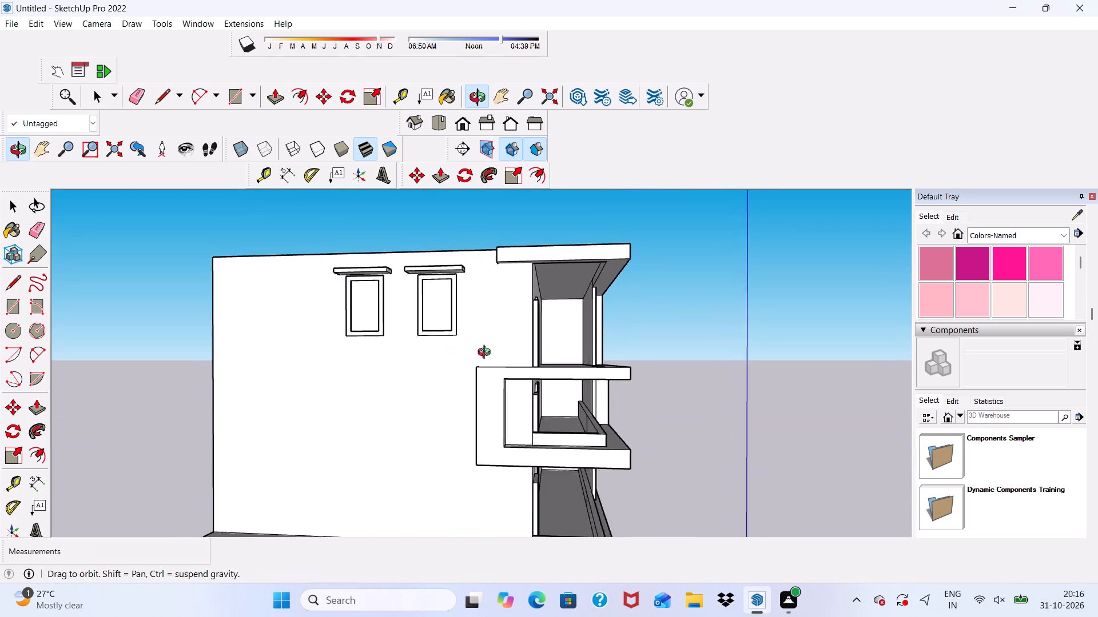
pyautogui.moveTo(487, 354); pyautogui.dragTo(553, 358, button='middle')
pyautogui.scroll(1, 436, 288)
pyautogui.scroll(-6, 439, 273)
pyautogui.moveTo(432, 362); pyautogui.dragTo(431, 382, button='middle')
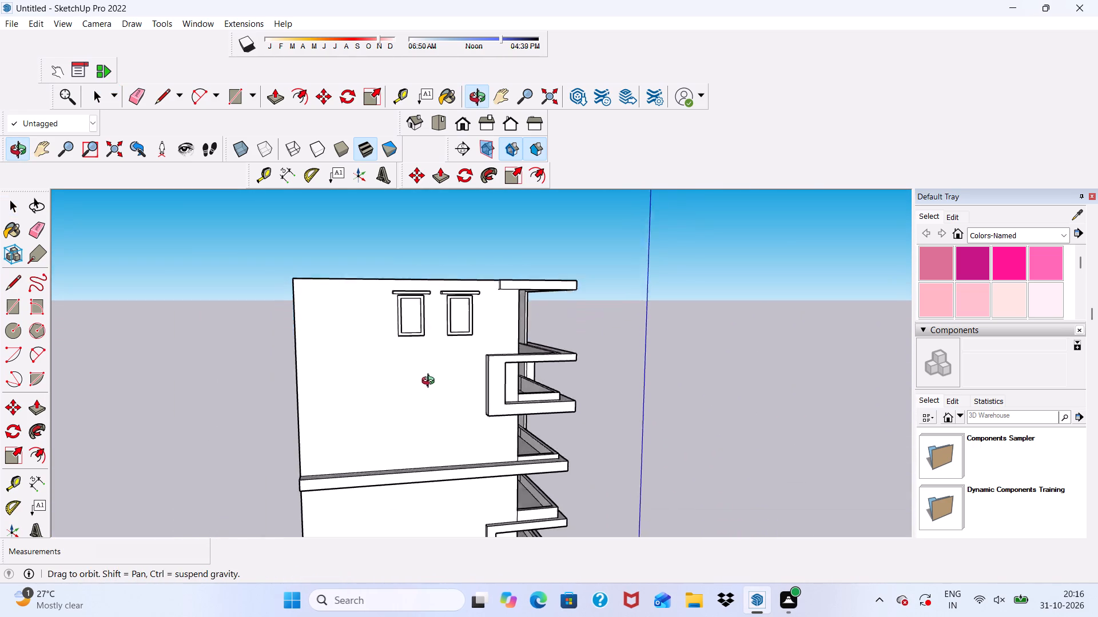
pyautogui.moveTo(431, 382); pyautogui.dragTo(405, 396, button='middle')
pyautogui.scroll(9, 344, 344)
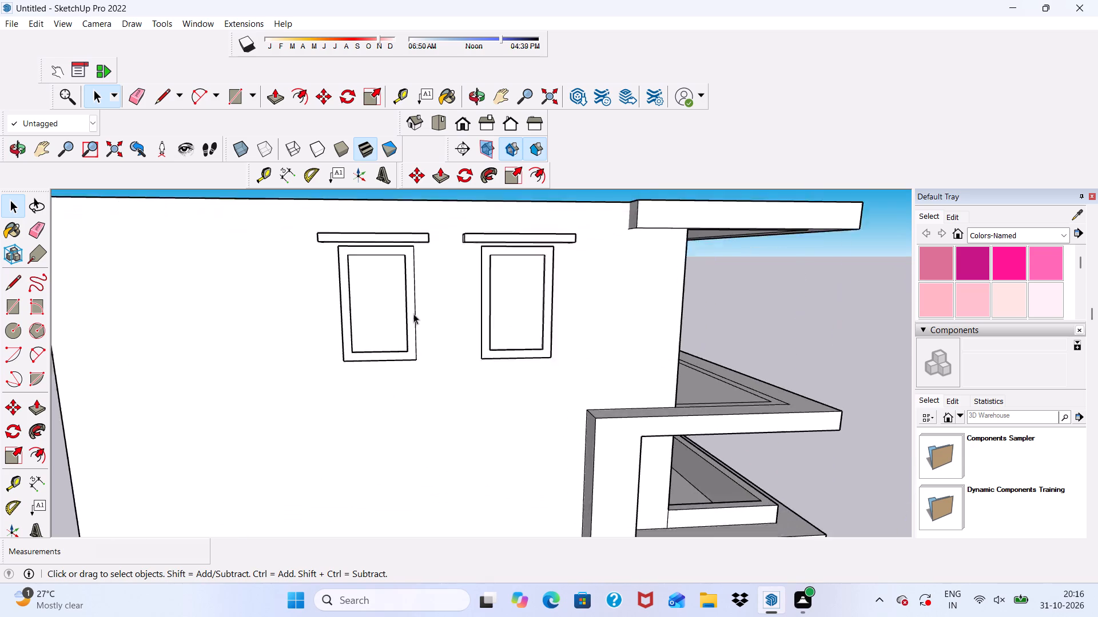
pyautogui.scroll(3, 413, 314)
pyautogui.scroll(-11, 354, 305)
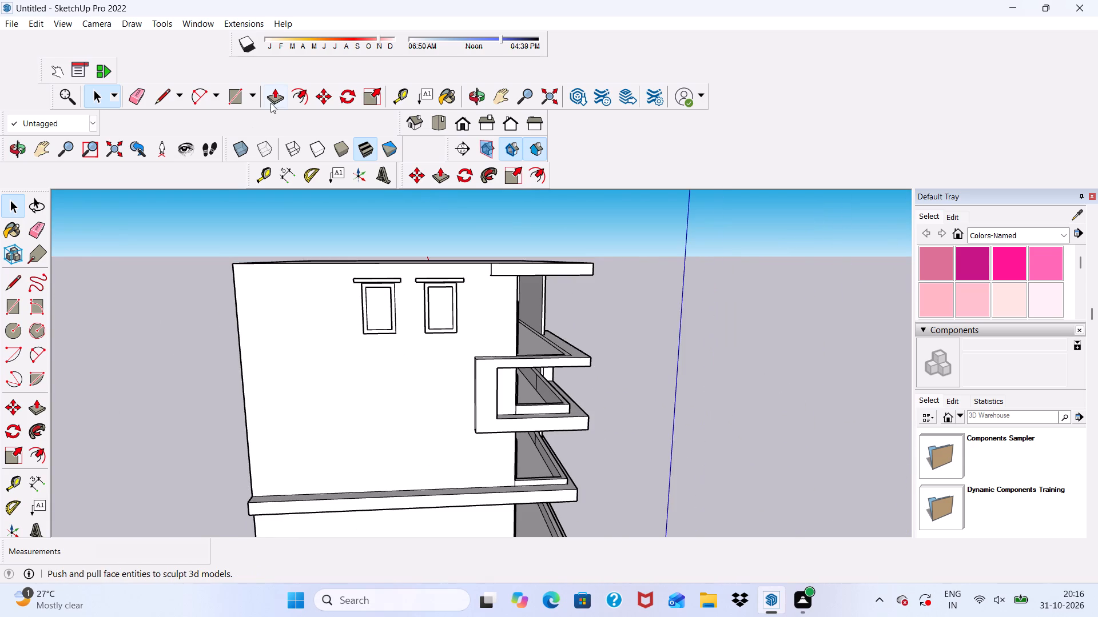
# Draw a rectangle about 6' 11 7/8" by 3' 10 1/4" on the side wall below the window farther from the balconies.
pyautogui.click(227, 102)
pyautogui.scroll(2, 402, 455)
pyautogui.scroll(3, 356, 313)
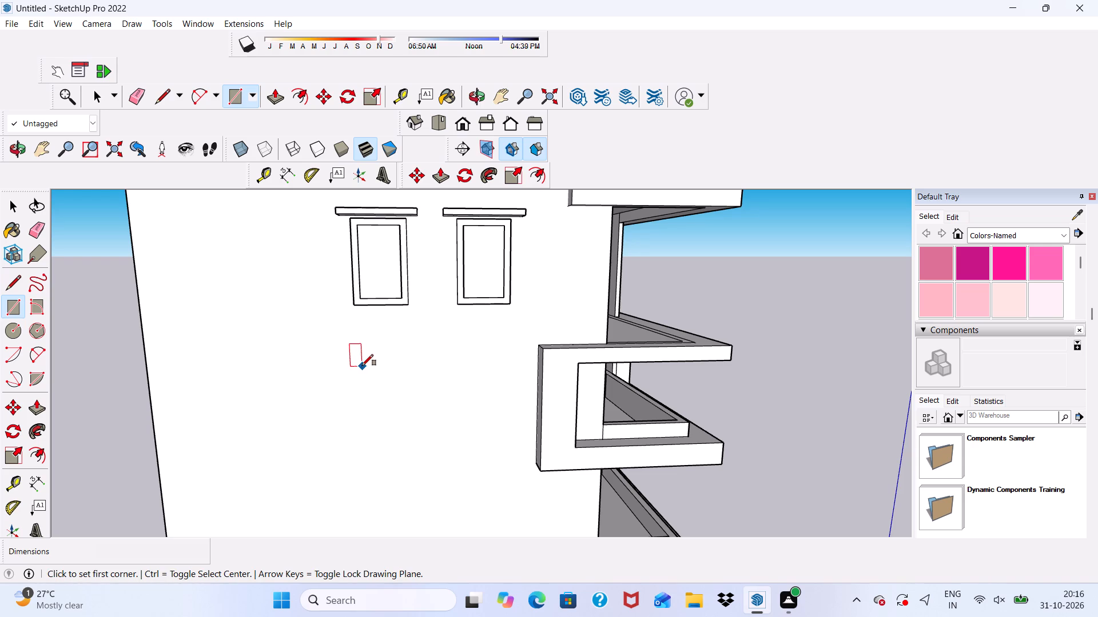
pyautogui.click(362, 366)
pyautogui.scroll(-1, 466, 406)
pyautogui.scroll(3, 467, 423)
pyautogui.scroll(4, 391, 459)
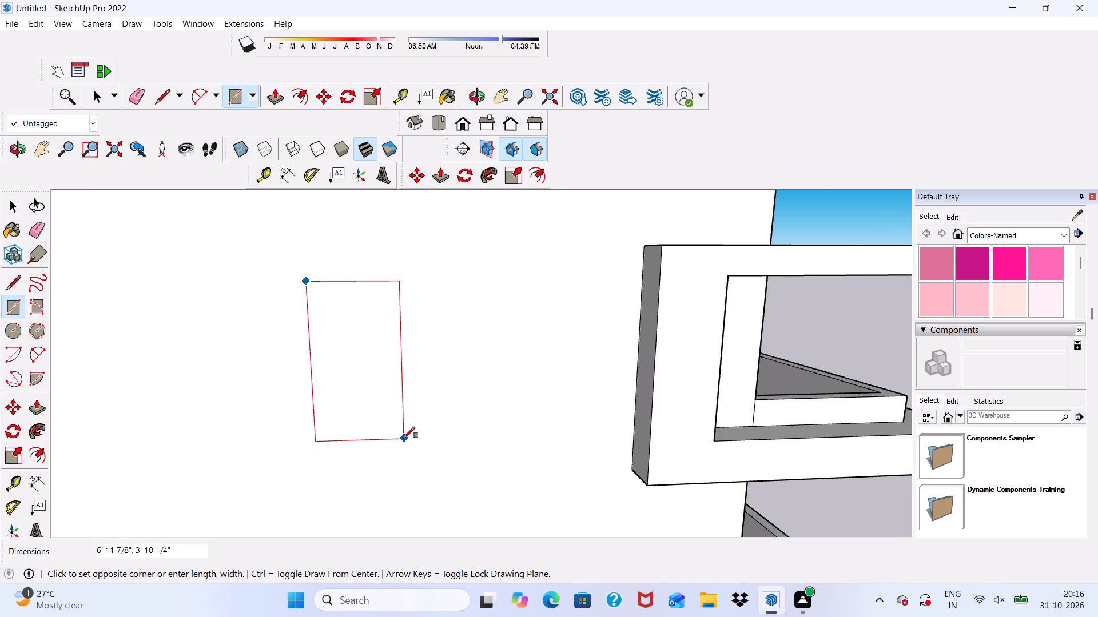
pyautogui.click(404, 438)
pyautogui.scroll(-7, 348, 374)
pyautogui.press('space')
pyautogui.scroll(3, 445, 344)
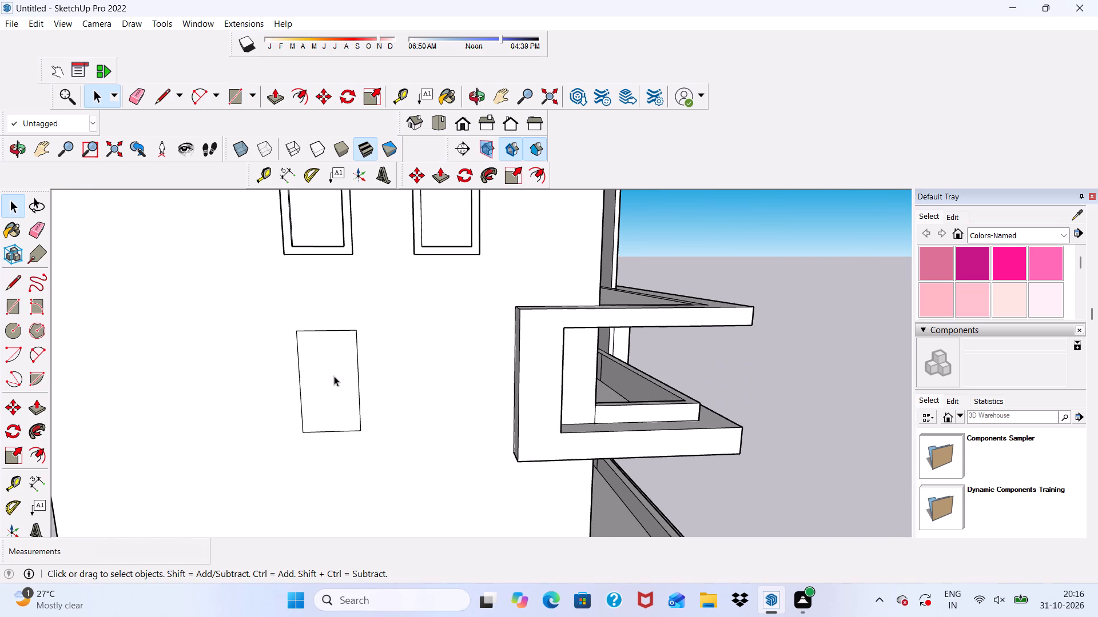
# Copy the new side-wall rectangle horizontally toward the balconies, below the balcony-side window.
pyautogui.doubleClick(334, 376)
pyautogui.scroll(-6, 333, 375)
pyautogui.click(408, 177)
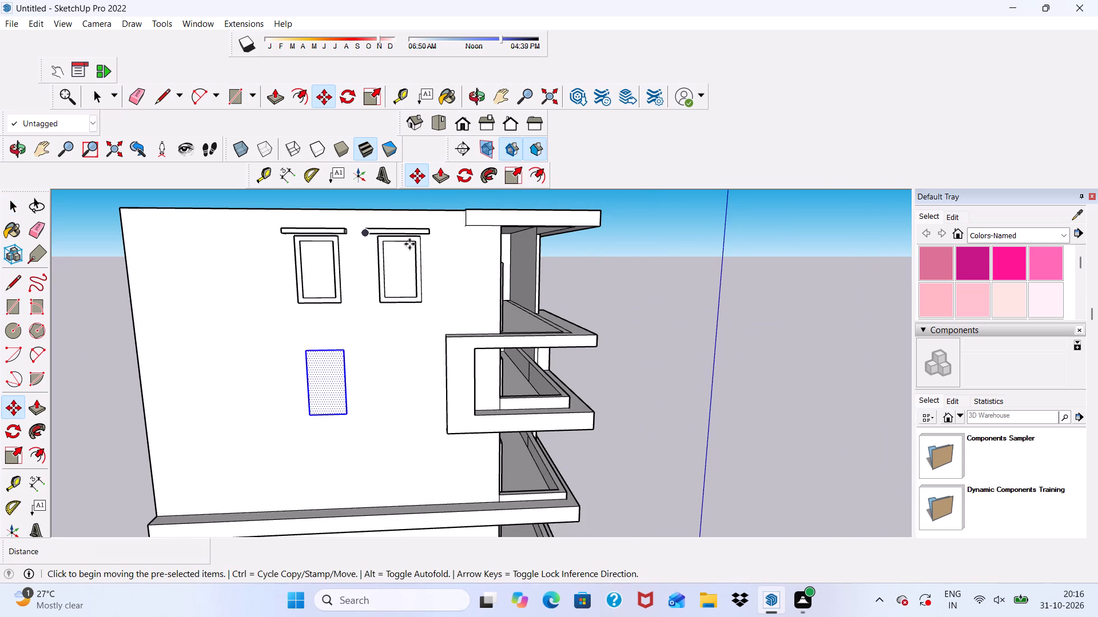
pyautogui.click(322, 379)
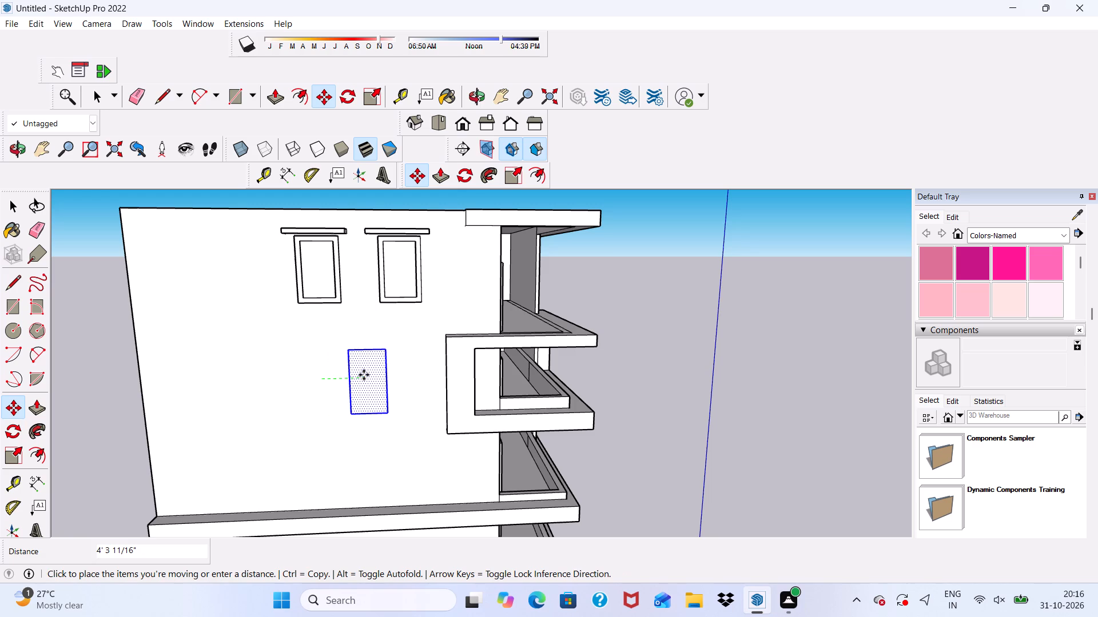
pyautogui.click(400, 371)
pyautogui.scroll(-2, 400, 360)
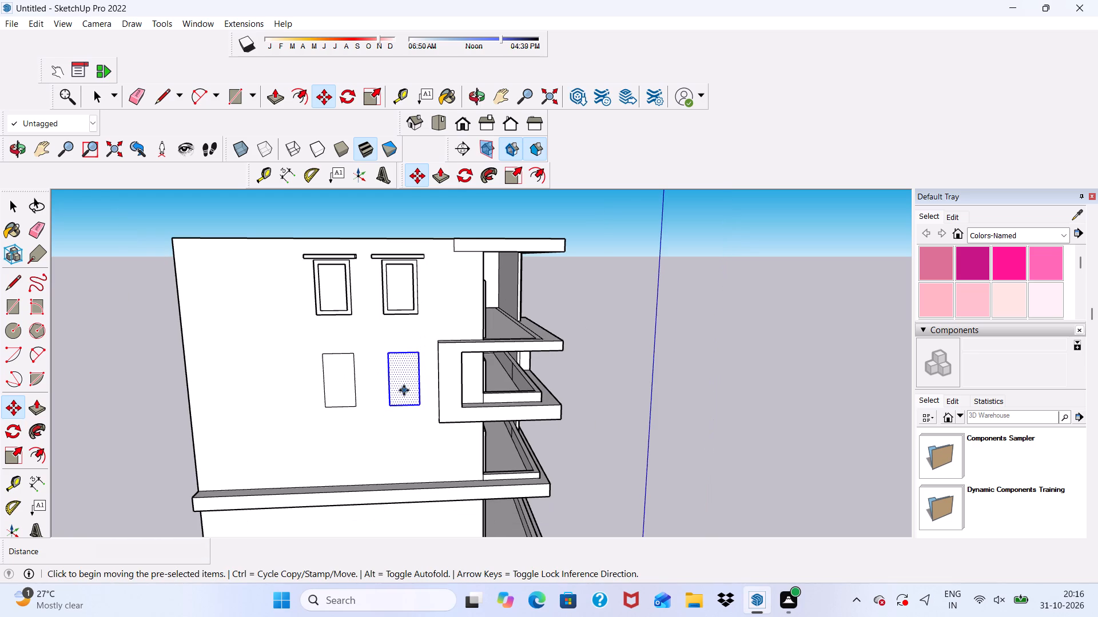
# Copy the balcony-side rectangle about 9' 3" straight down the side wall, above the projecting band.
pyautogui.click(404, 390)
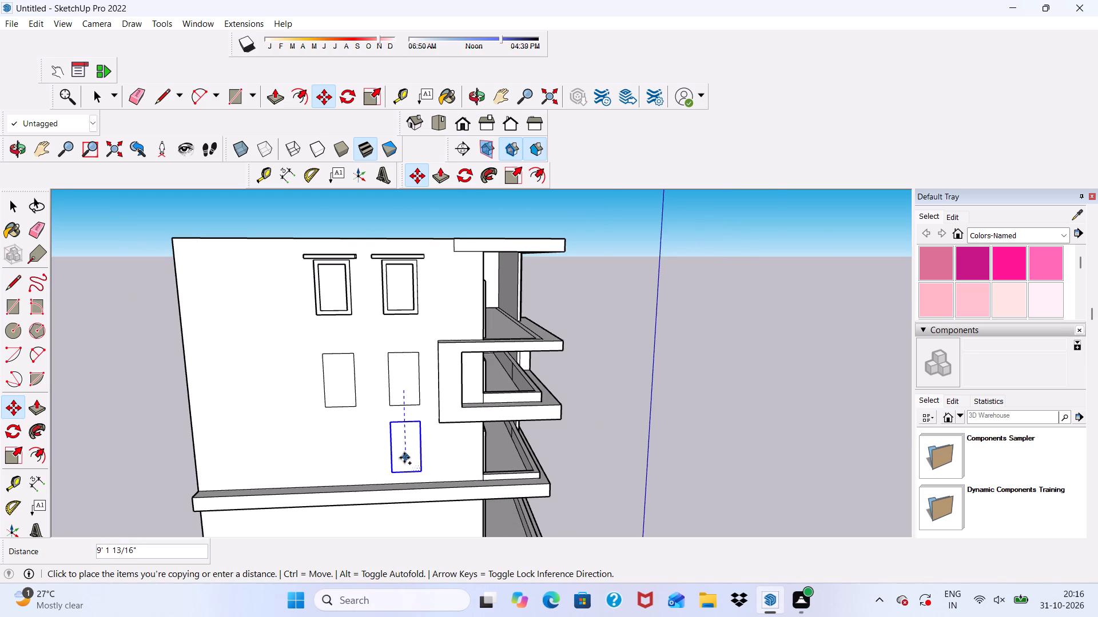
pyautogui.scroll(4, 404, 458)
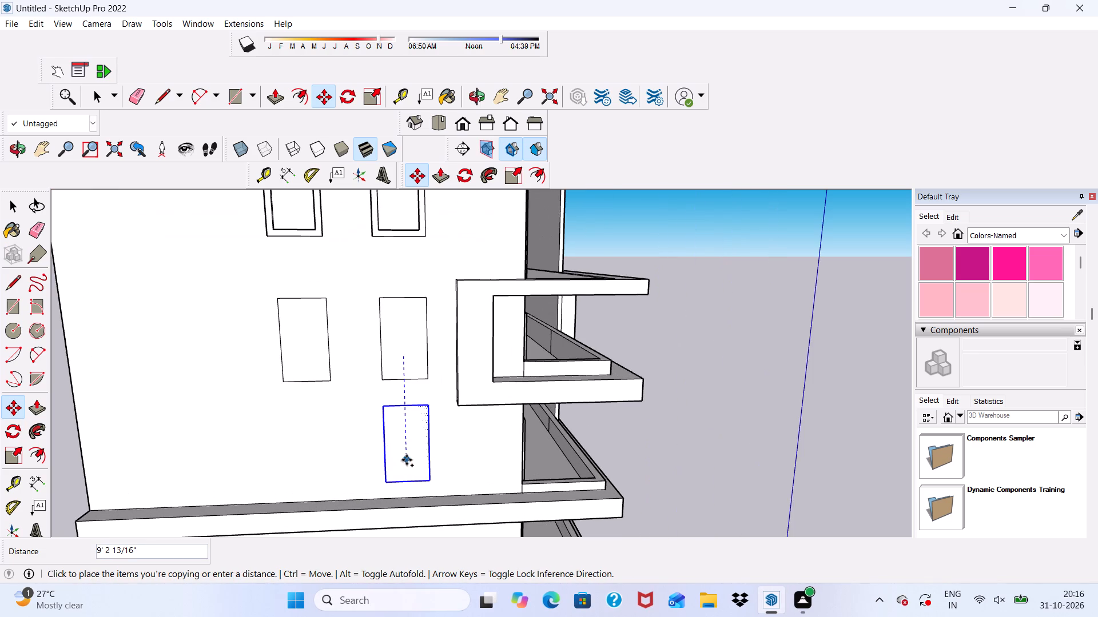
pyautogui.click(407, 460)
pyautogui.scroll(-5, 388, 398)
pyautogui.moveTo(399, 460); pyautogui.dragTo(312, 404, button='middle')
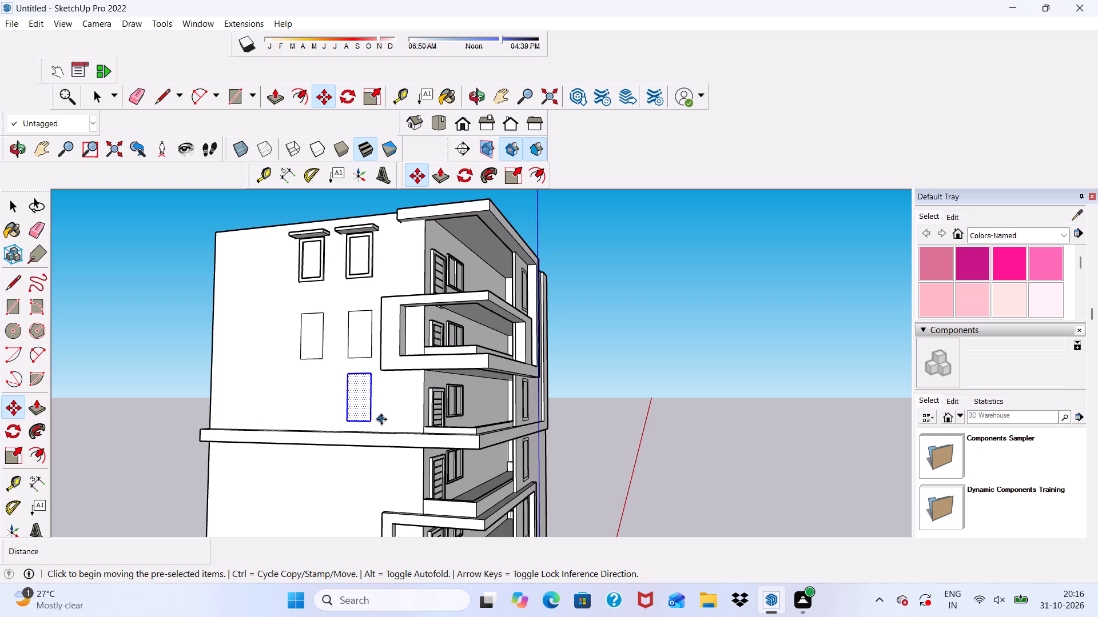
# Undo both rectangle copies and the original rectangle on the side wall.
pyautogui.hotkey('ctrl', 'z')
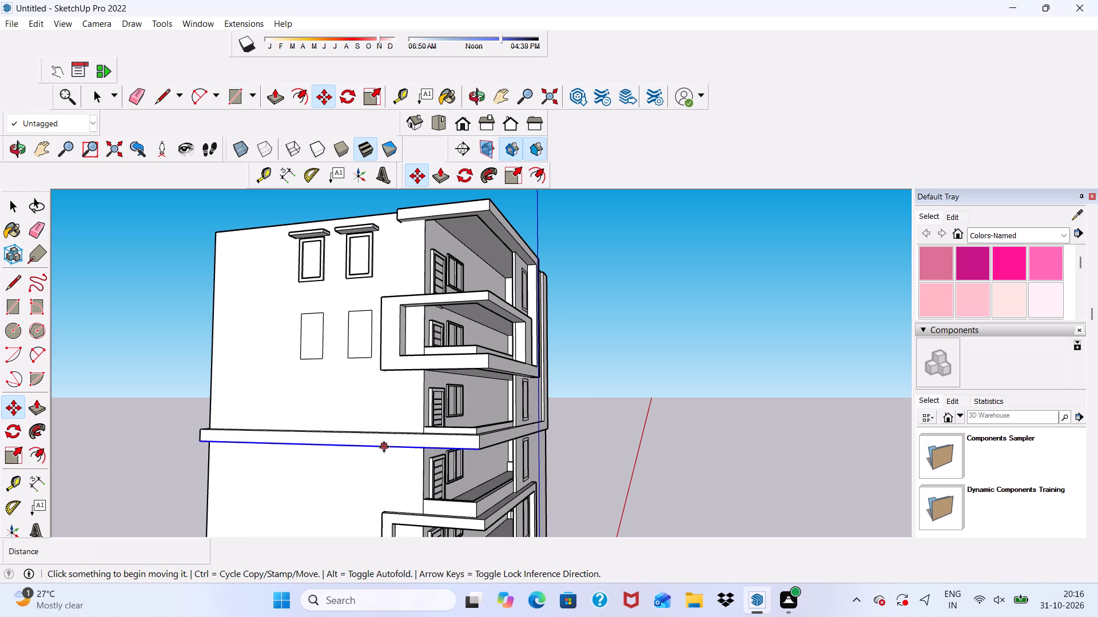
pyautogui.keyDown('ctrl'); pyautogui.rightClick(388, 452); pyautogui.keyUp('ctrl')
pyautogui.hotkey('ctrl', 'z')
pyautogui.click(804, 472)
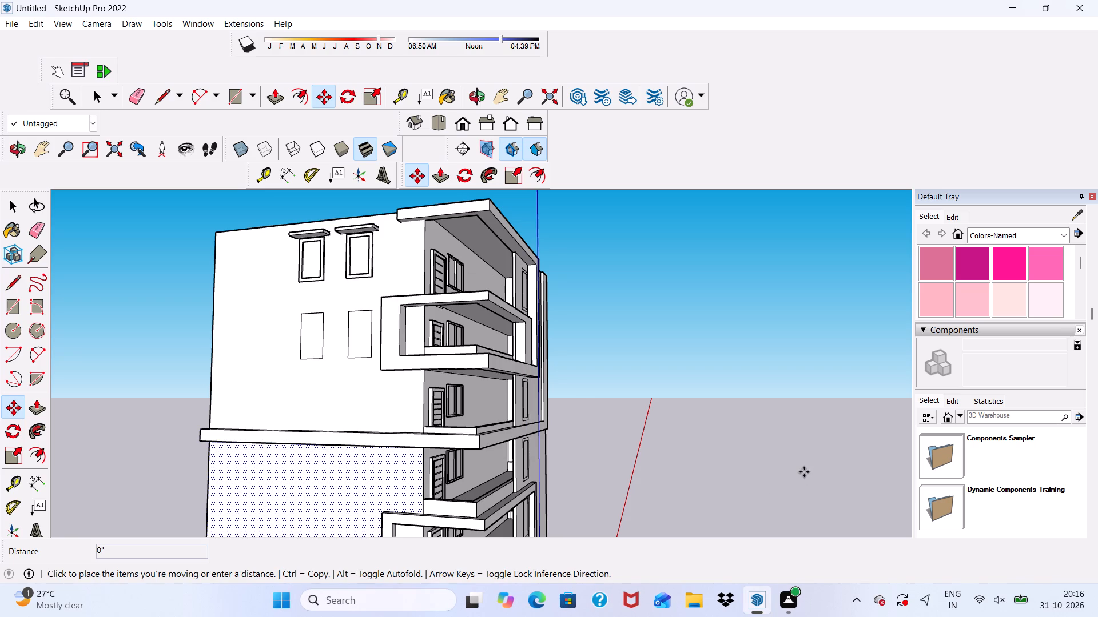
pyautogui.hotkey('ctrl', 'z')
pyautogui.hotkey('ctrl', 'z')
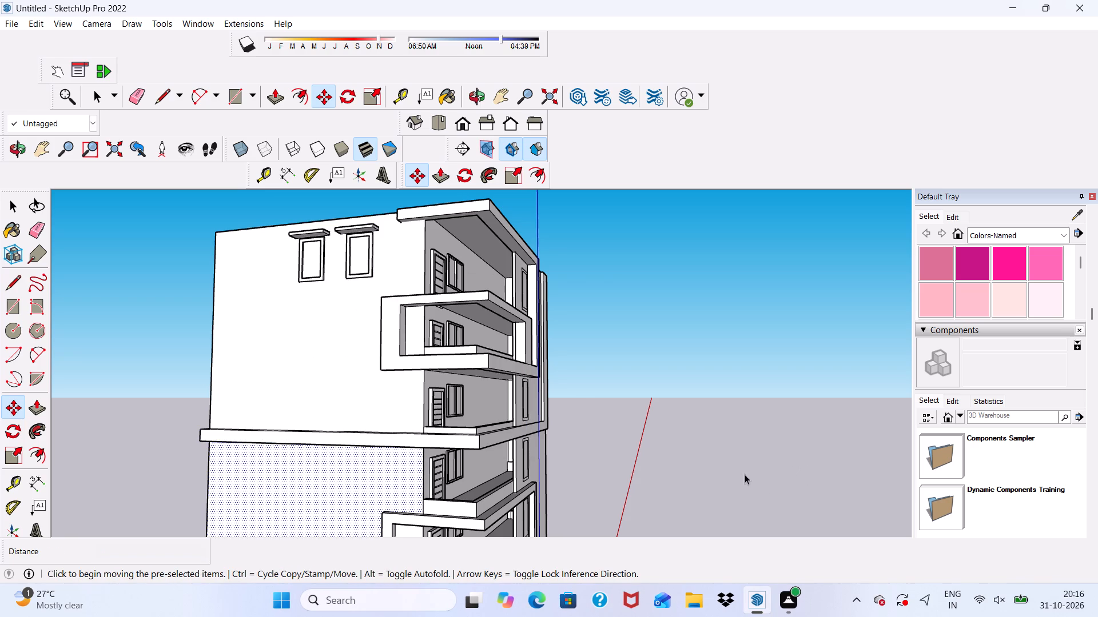
# Draw an upright rectangle about 3' 3" wide on the side wall, below the balcony-side window and beside the framed balcony.
pyautogui.press('space')
pyautogui.scroll(1, 373, 369)
pyautogui.click(235, 90)
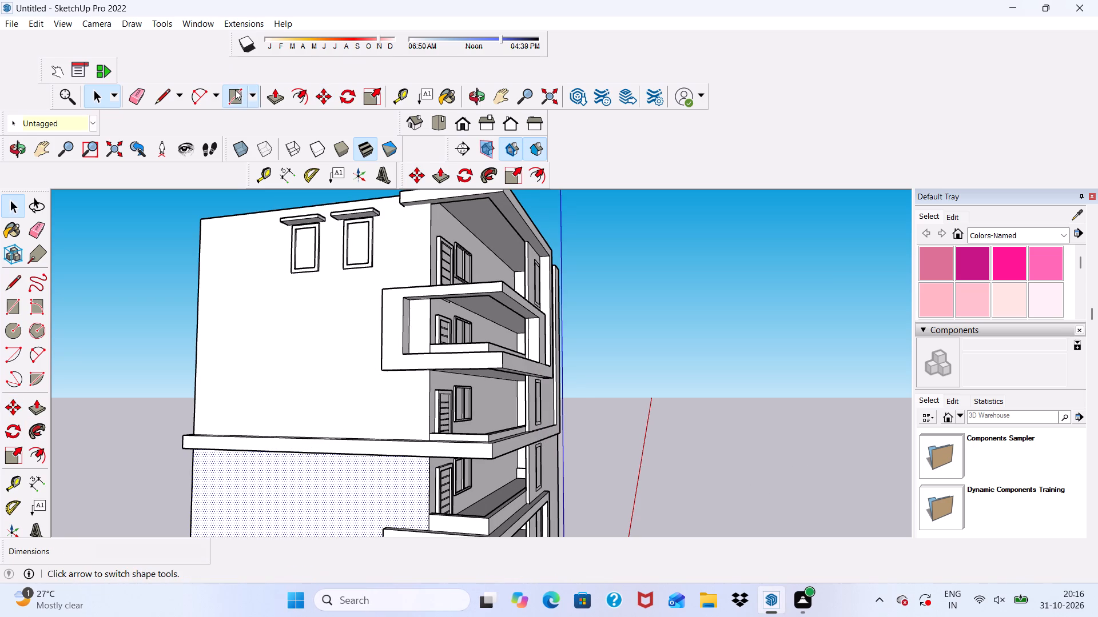
pyautogui.moveTo(328, 241); pyautogui.dragTo(384, 261, button='middle')
pyautogui.scroll(4, 393, 313)
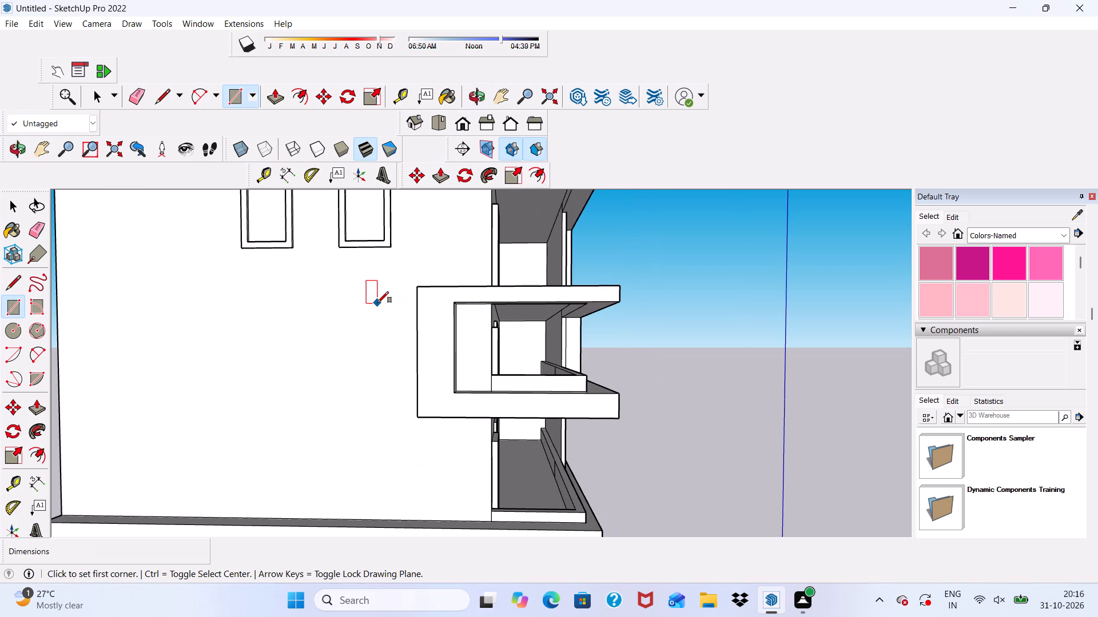
pyautogui.click(391, 298)
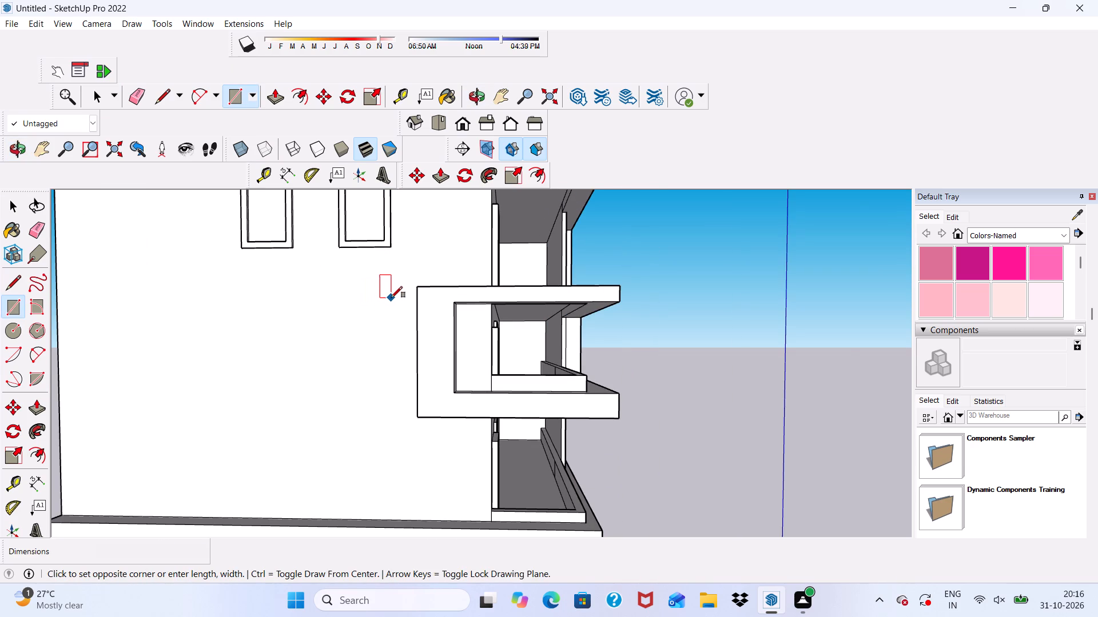
pyautogui.scroll(3, 352, 326)
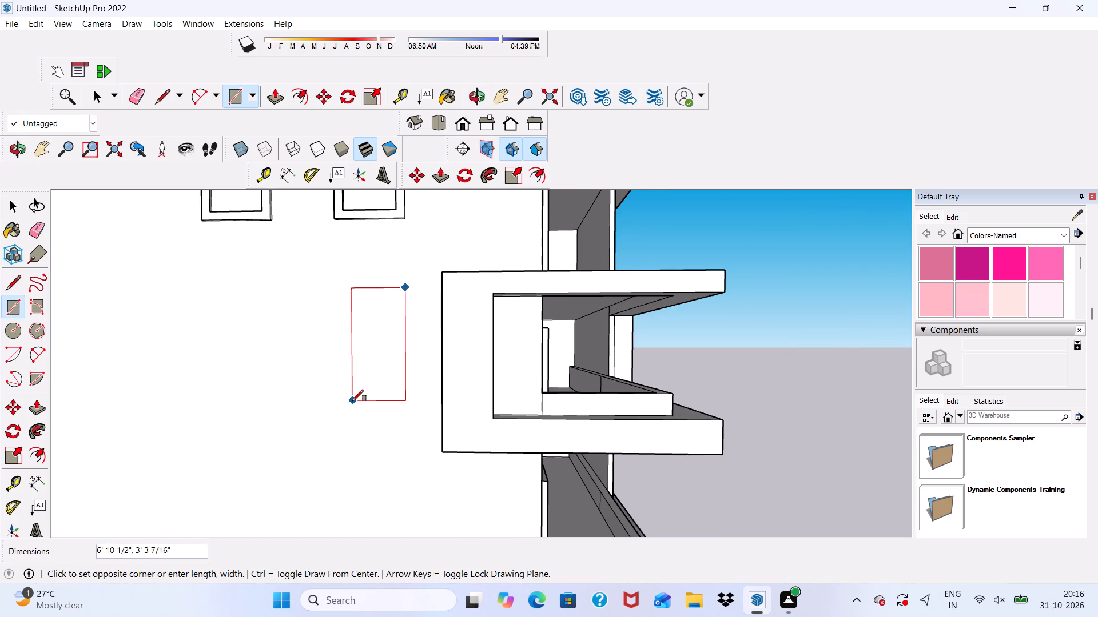
pyautogui.click(352, 374)
pyautogui.press('space')
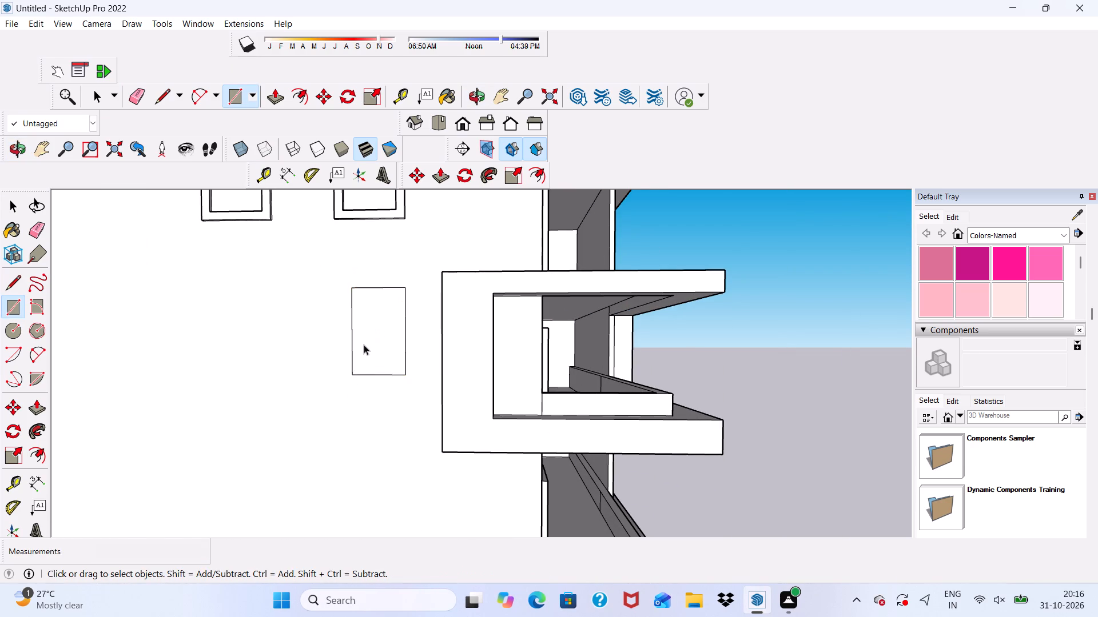
# Copy the rectangle about 8' horizontally away from the balconies, beneath the other upper window.
pyautogui.doubleClick(364, 344)
pyautogui.click(416, 171)
pyautogui.click(365, 319)
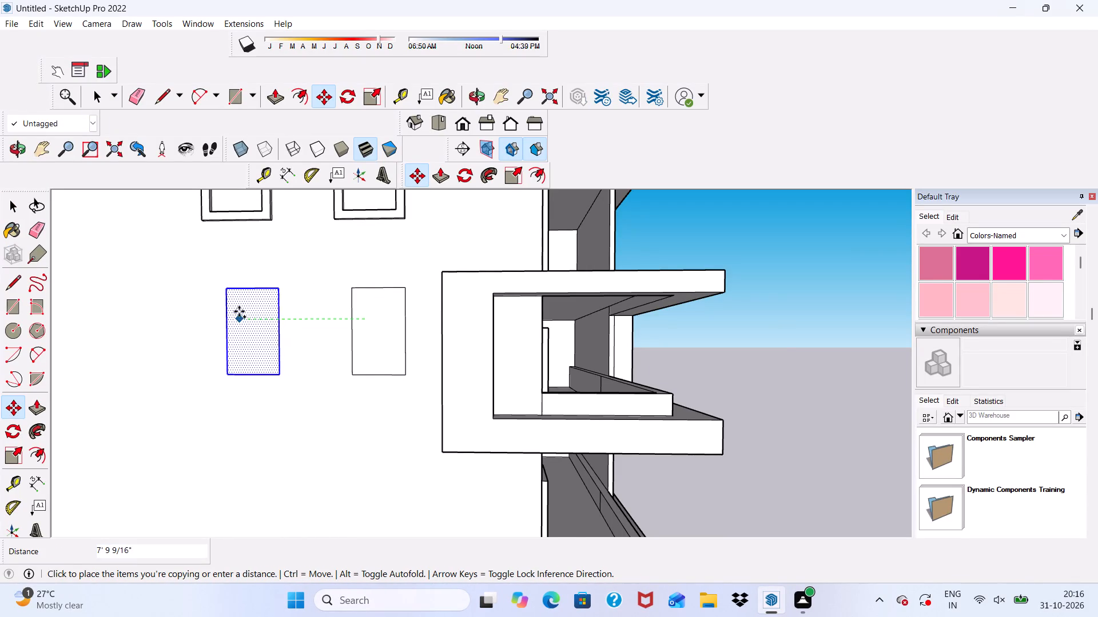
pyautogui.click(235, 317)
pyautogui.scroll(-9, 245, 308)
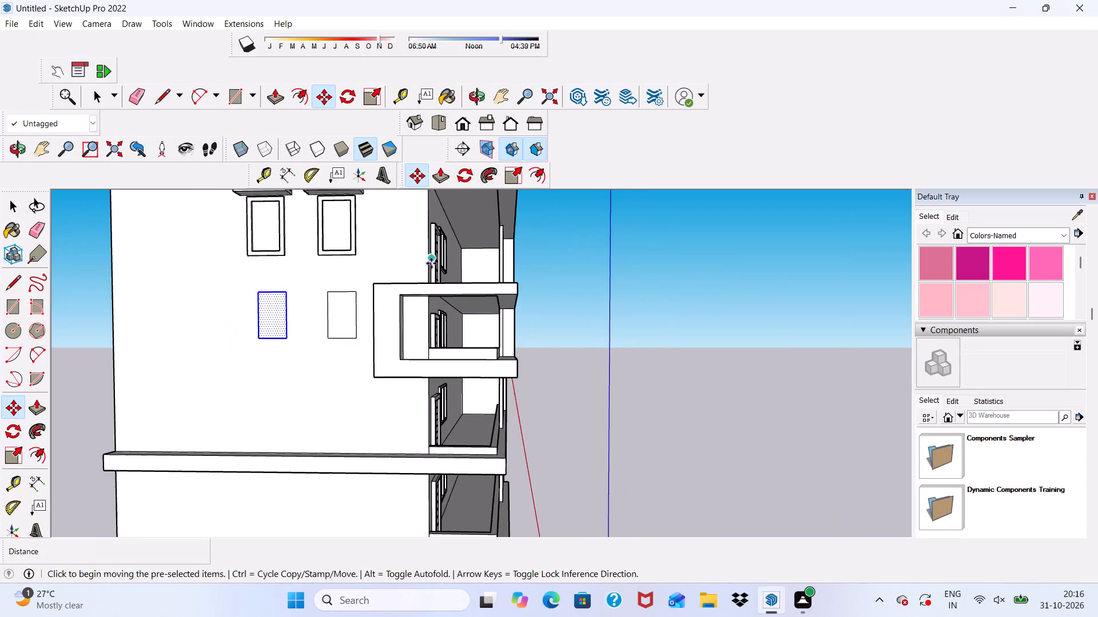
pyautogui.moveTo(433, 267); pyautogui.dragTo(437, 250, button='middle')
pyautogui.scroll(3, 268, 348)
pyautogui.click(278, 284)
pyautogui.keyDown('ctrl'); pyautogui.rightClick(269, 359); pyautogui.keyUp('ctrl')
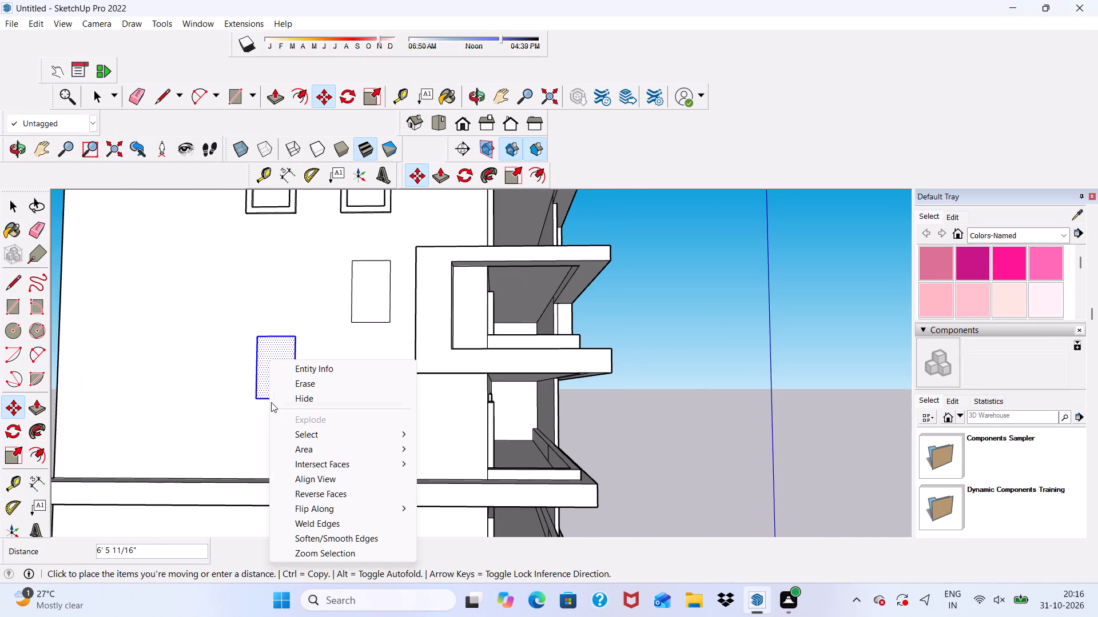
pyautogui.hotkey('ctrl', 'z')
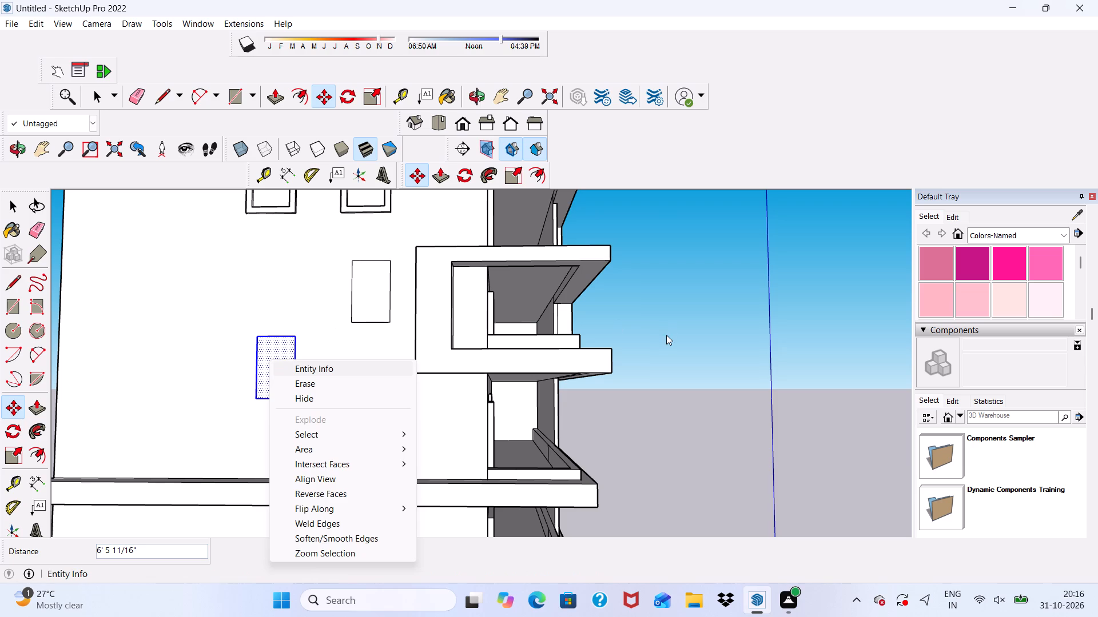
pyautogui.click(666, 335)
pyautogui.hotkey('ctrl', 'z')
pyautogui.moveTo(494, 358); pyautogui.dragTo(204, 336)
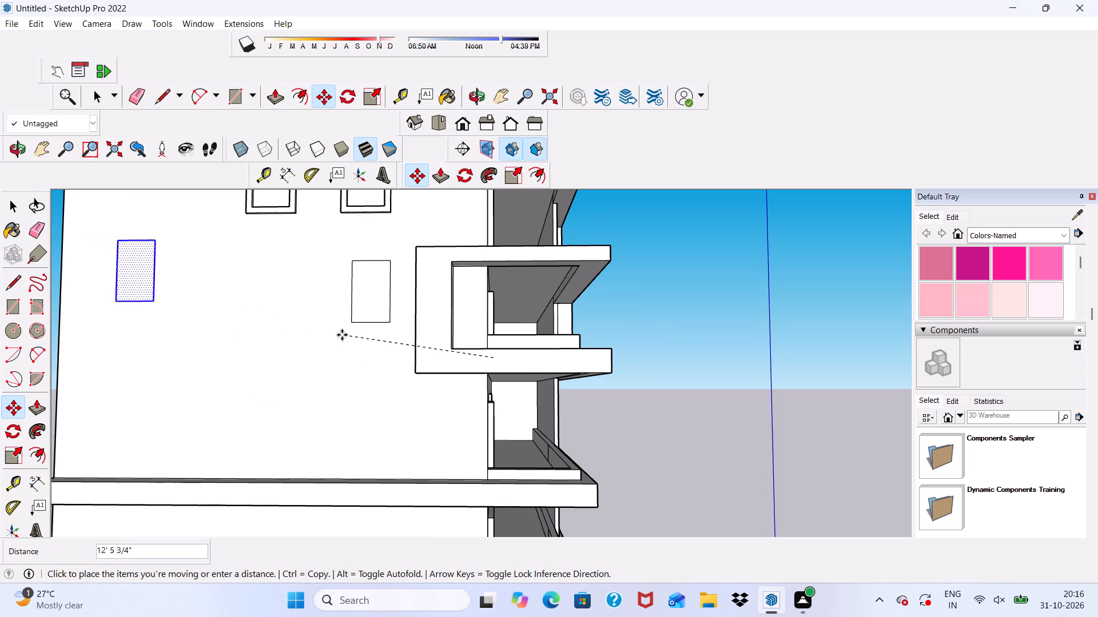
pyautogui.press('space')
# Copy the rectangle farther from the balconies straight down to the storey just above the projecting band.
pyautogui.moveTo(300, 319); pyautogui.dragTo(300, 366, button='middle')
pyautogui.scroll(2, 277, 329)
pyautogui.click(273, 316)
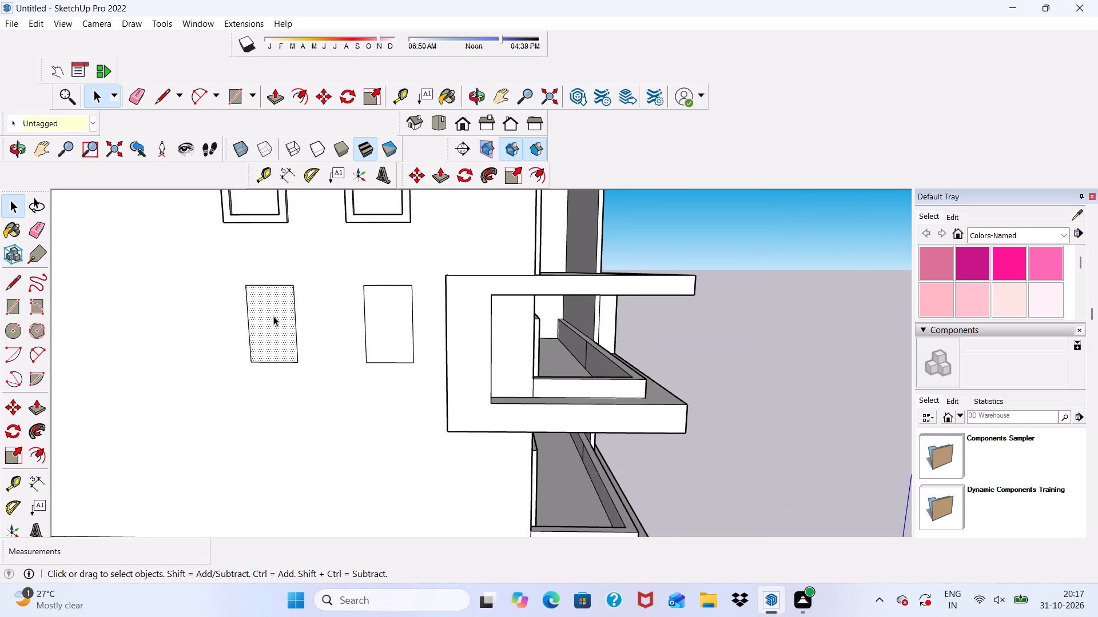
pyautogui.click(272, 303)
pyautogui.click(315, 90)
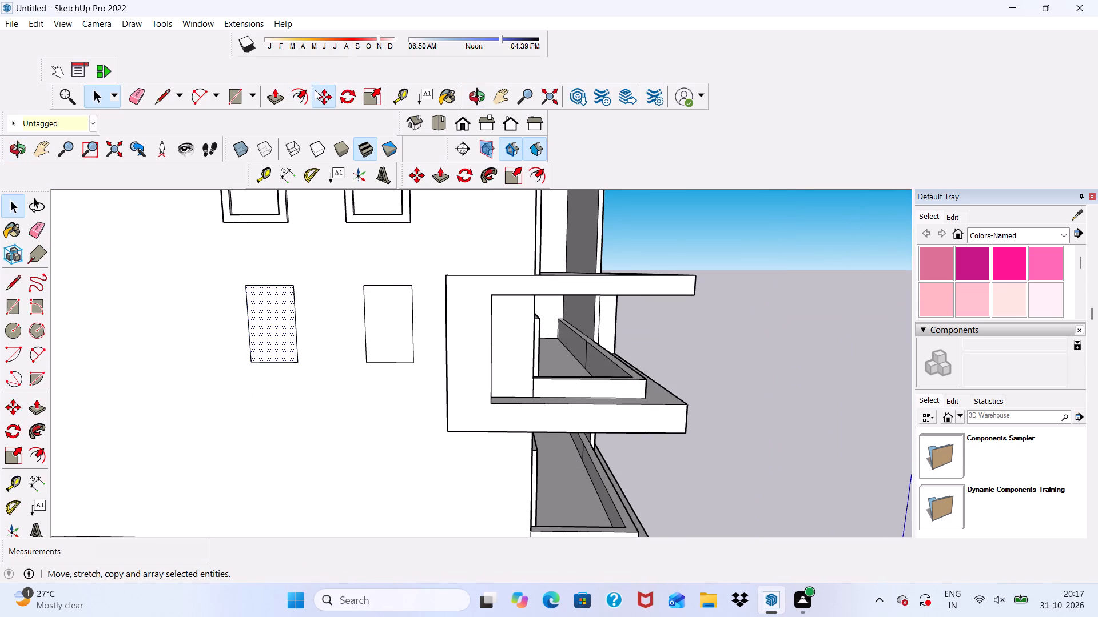
pyautogui.click(260, 327)
pyautogui.scroll(-3, 281, 301)
pyautogui.scroll(2, 274, 431)
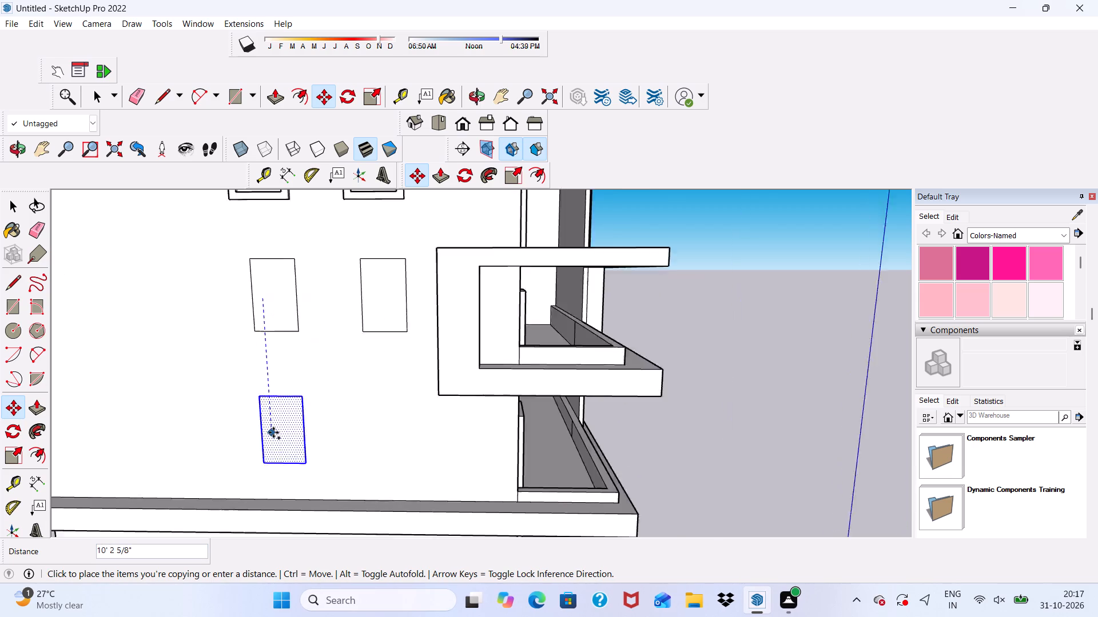
pyautogui.scroll(2, 273, 432)
pyautogui.click(271, 419)
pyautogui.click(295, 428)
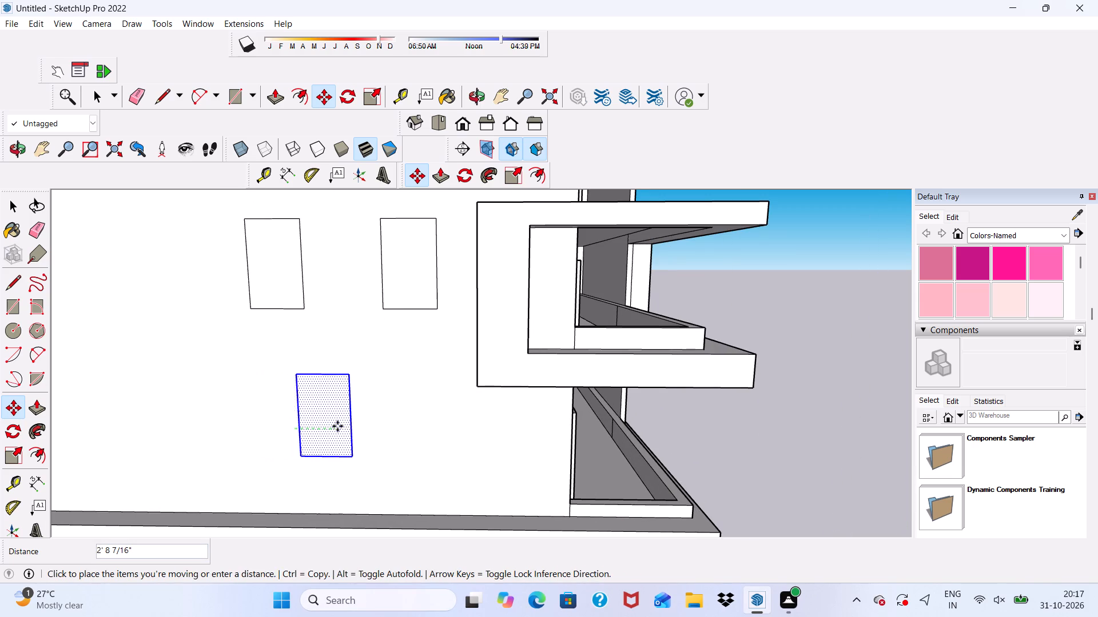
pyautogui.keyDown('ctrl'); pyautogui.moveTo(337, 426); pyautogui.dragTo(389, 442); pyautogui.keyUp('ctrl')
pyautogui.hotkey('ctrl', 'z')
# Copy the lower rectangle about 8' horizontally toward the balconies, beneath the upper balcony-side rectangle.
pyautogui.click(264, 426)
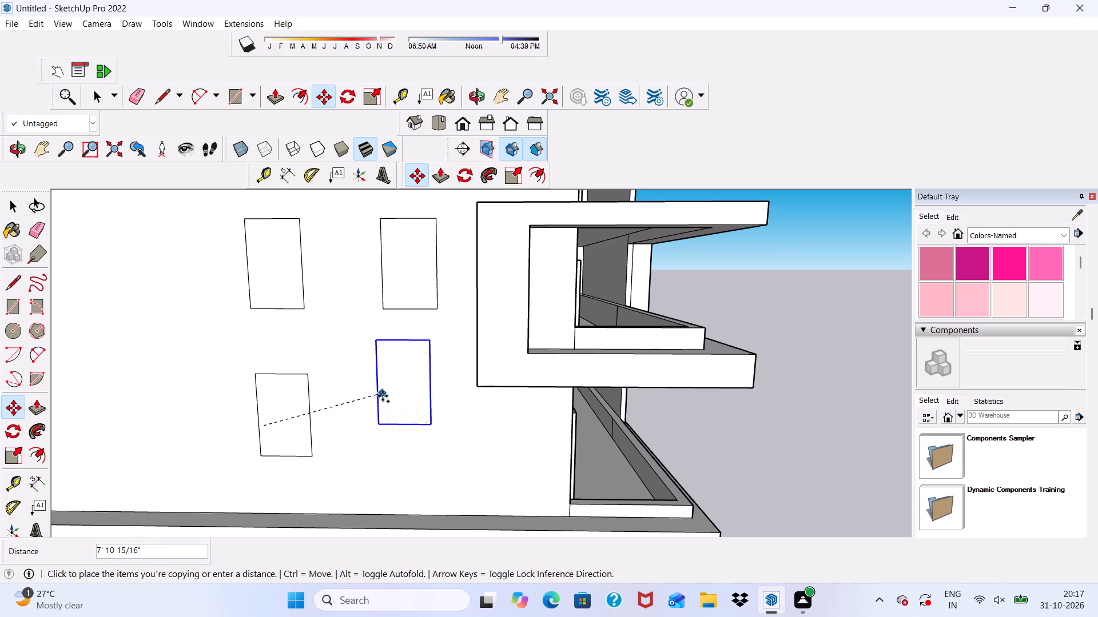
pyautogui.click(390, 421)
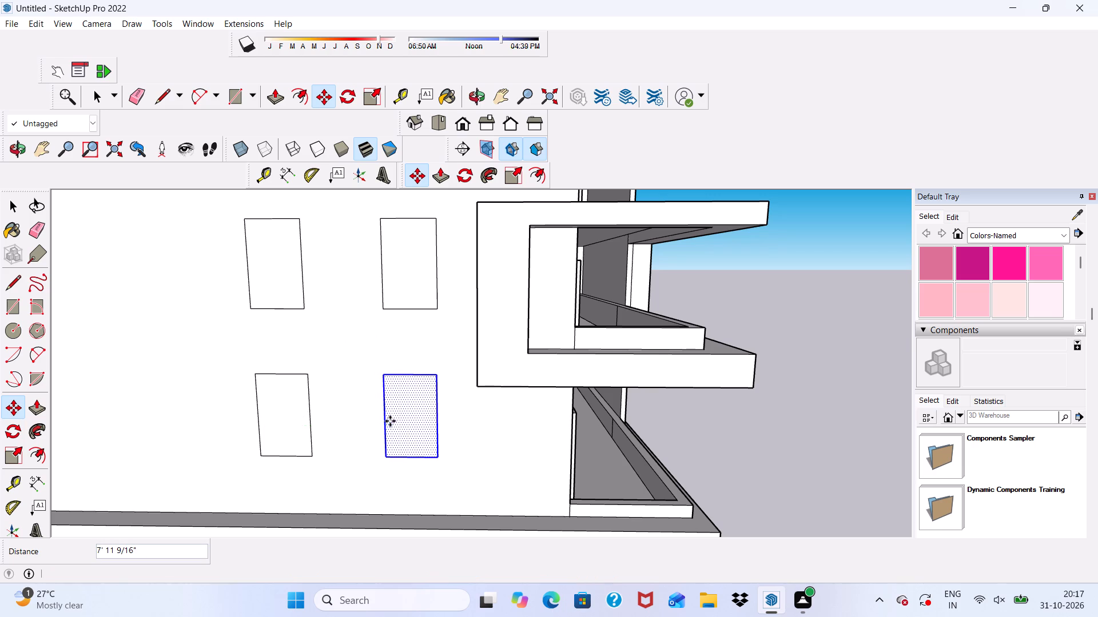
pyautogui.scroll(-4, 386, 375)
pyautogui.press('space')
pyautogui.click(741, 397)
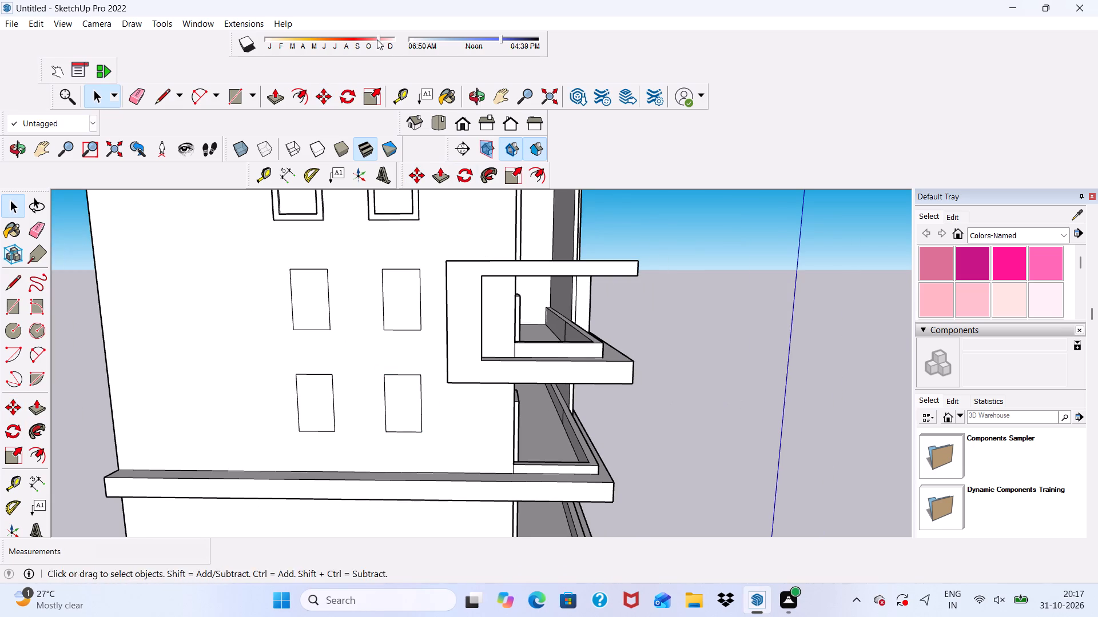
# Offset both upper-row rectangles on the side wall outward by 6" to outline their window frames.
pyautogui.moveTo(400, 275); pyautogui.dragTo(408, 247, button='middle')
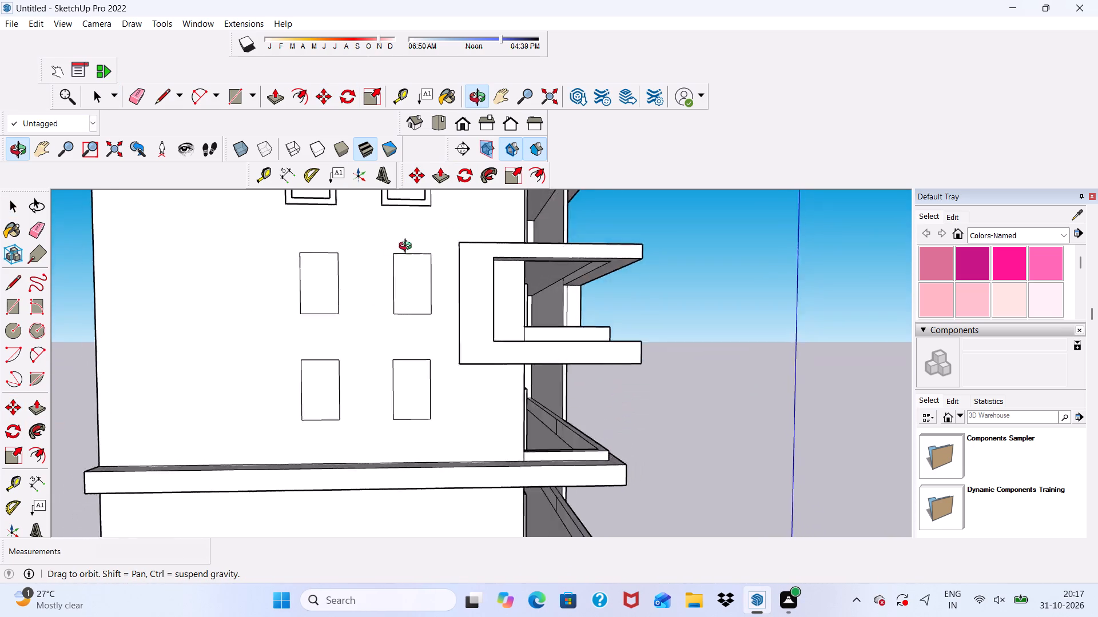
pyautogui.moveTo(408, 247); pyautogui.dragTo(407, 305, button='middle')
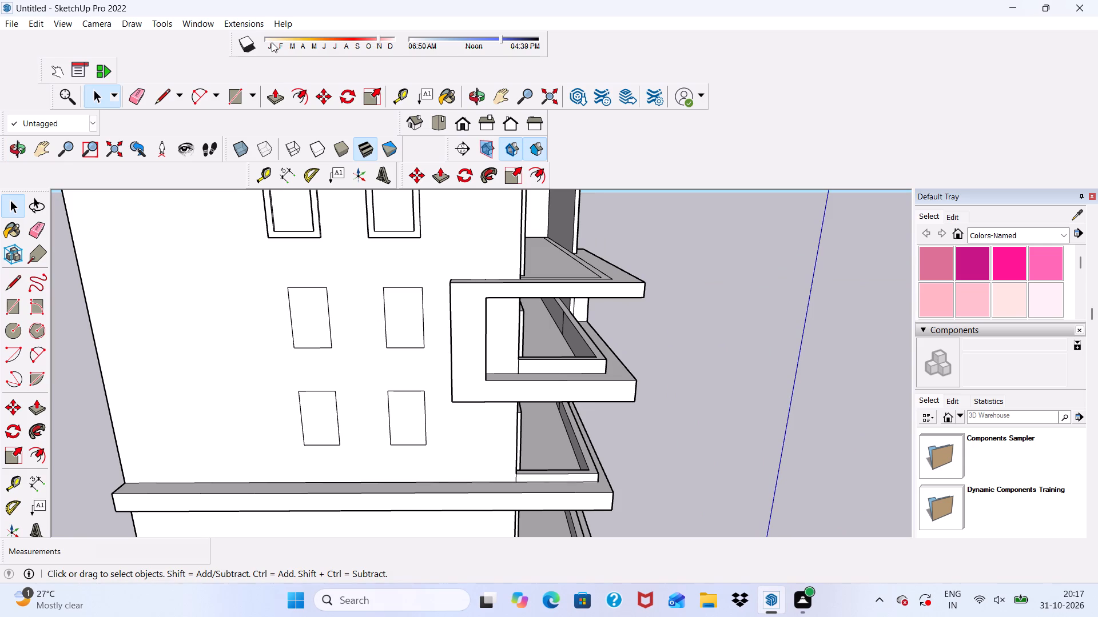
pyautogui.click(305, 86)
pyautogui.scroll(5, 442, 378)
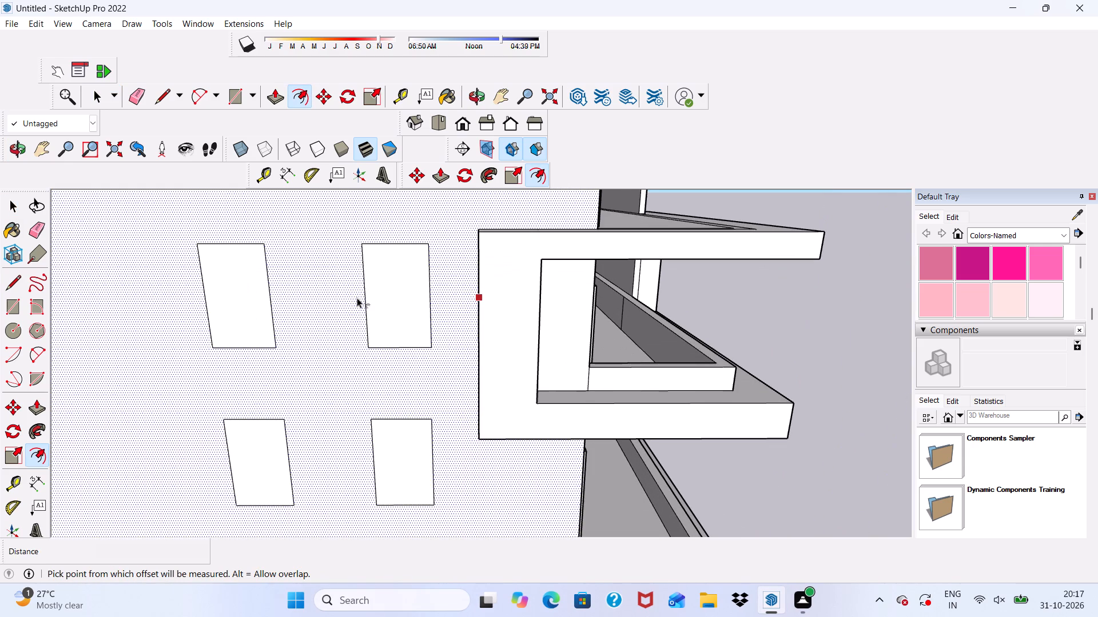
pyautogui.click(374, 289)
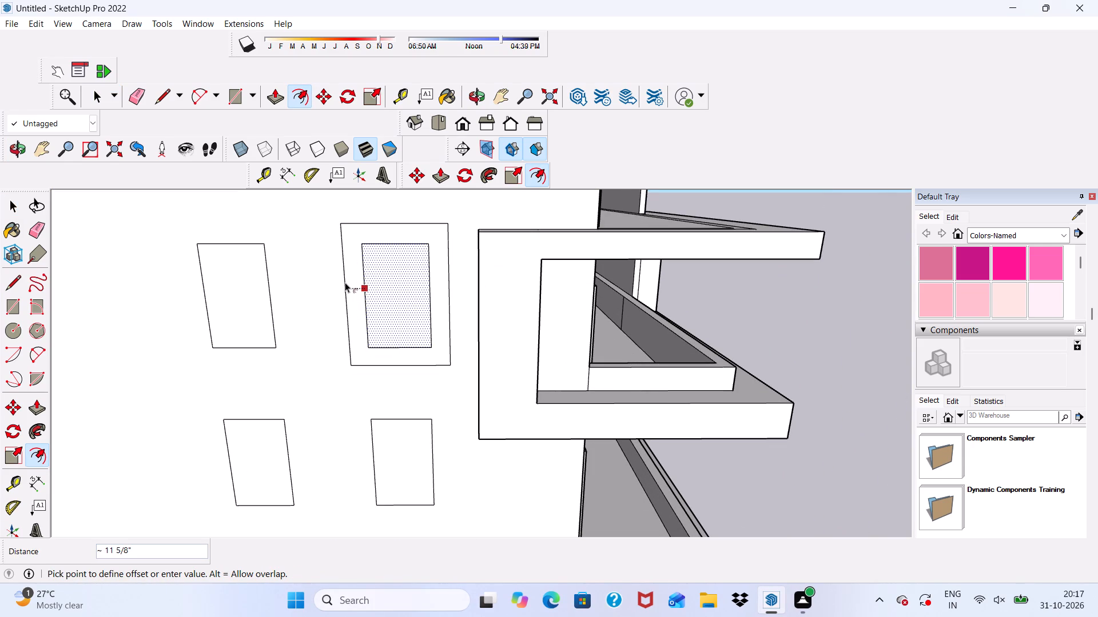
pyautogui.press('6')
pyautogui.hotkey('shift', '"')
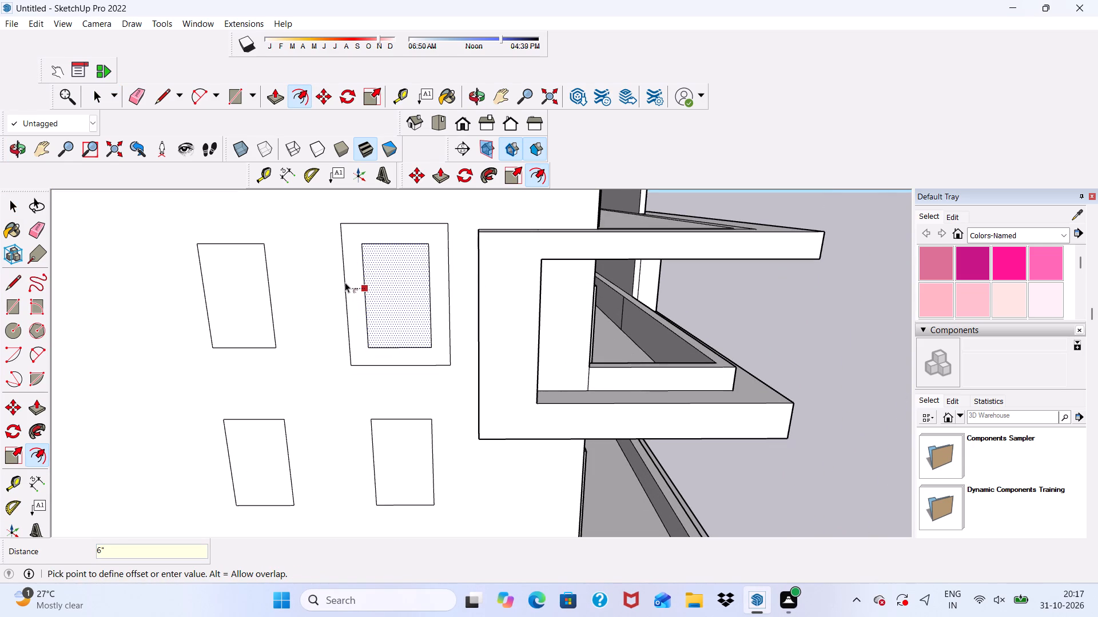
pyautogui.press('Return')
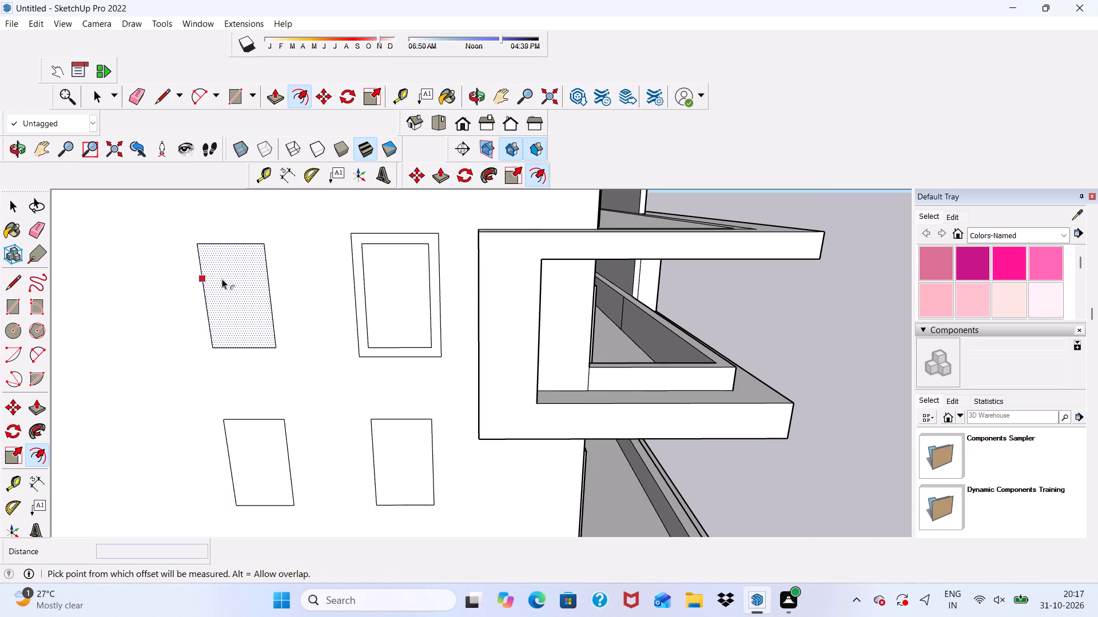
pyautogui.click(221, 278)
pyautogui.write('6"')
pyautogui.press('Return')
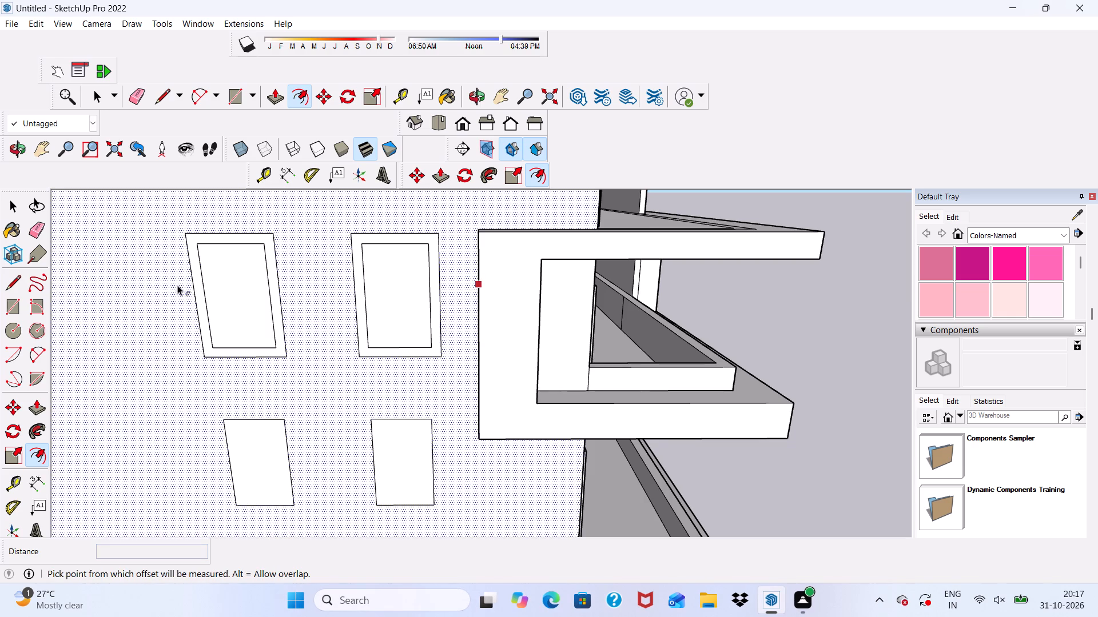
# Offset both lower-row window rectangles on the side wall outward by 6" to outline their frames.
pyautogui.scroll(-3, 186, 299)
pyautogui.scroll(3, 321, 428)
pyautogui.click(366, 418)
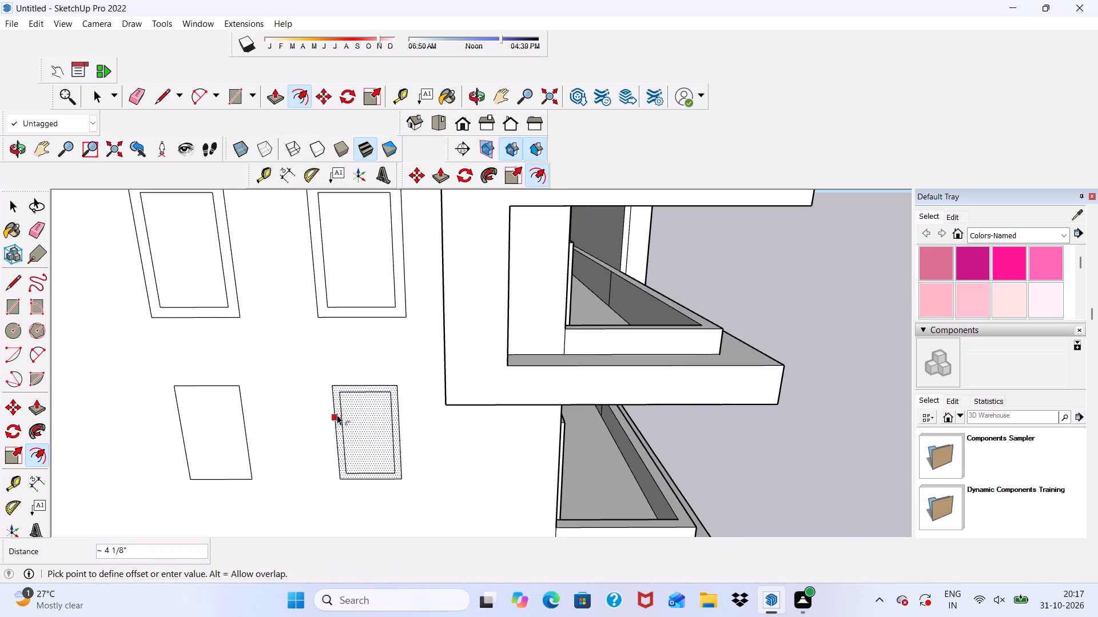
pyautogui.press('6')
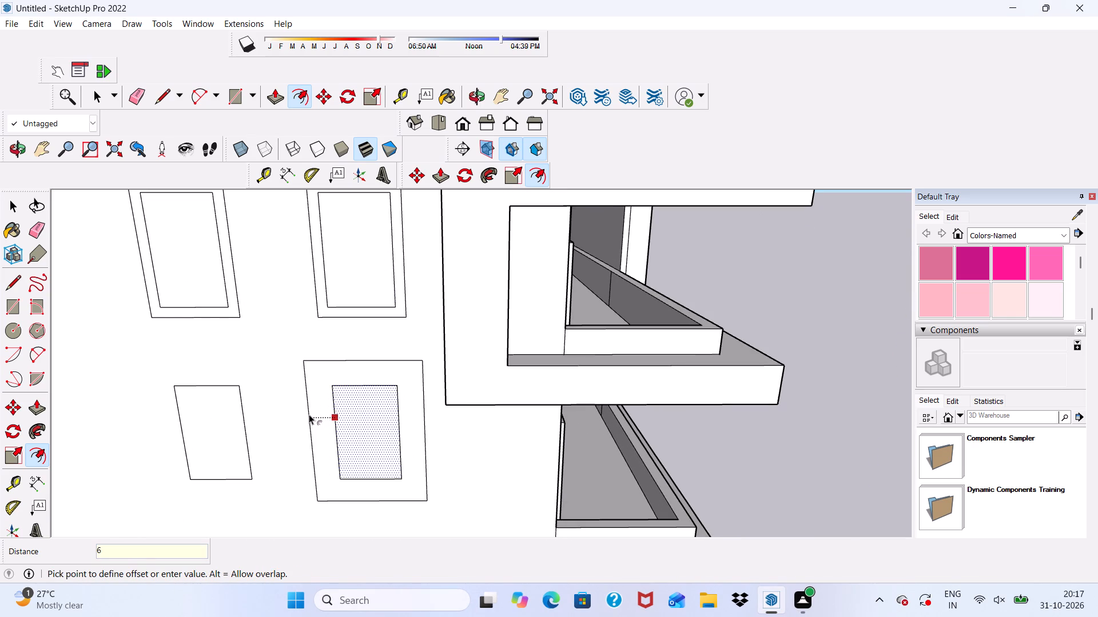
pyautogui.hotkey('shift', '"')
pyautogui.press('Return')
pyautogui.scroll(1, 178, 412)
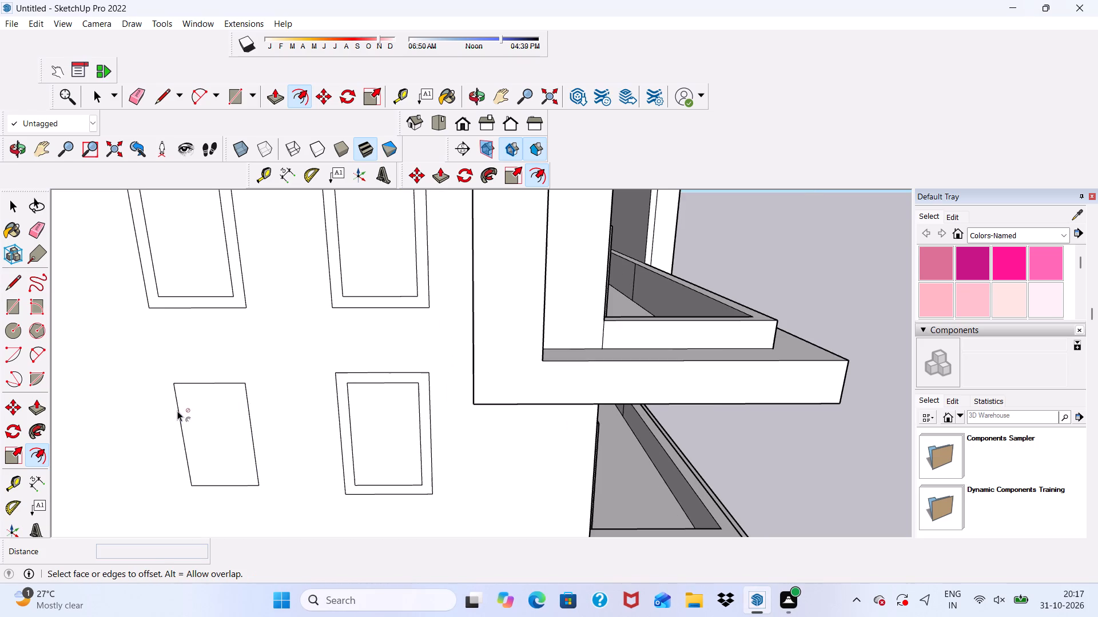
pyautogui.click(186, 424)
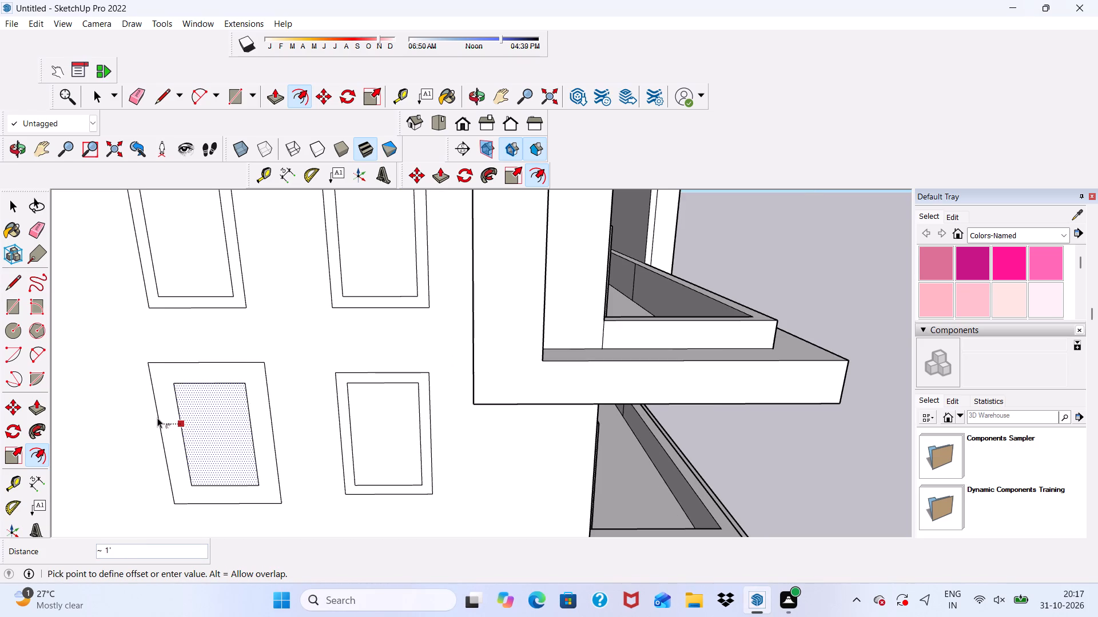
pyautogui.write('6"')
pyautogui.press('Return')
pyautogui.press('space')
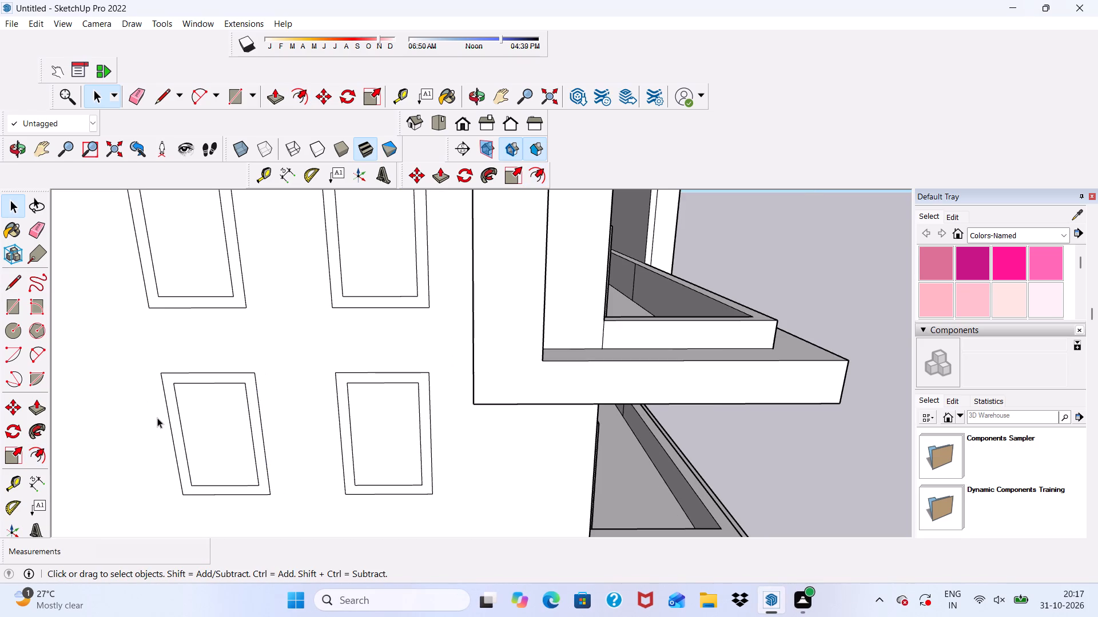
# Draw a horizontal rectangle about 5' 3" by 8 1/2" just above the balcony-side window frame in the upper outlined row.
pyautogui.scroll(-5, 186, 469)
pyautogui.click(240, 96)
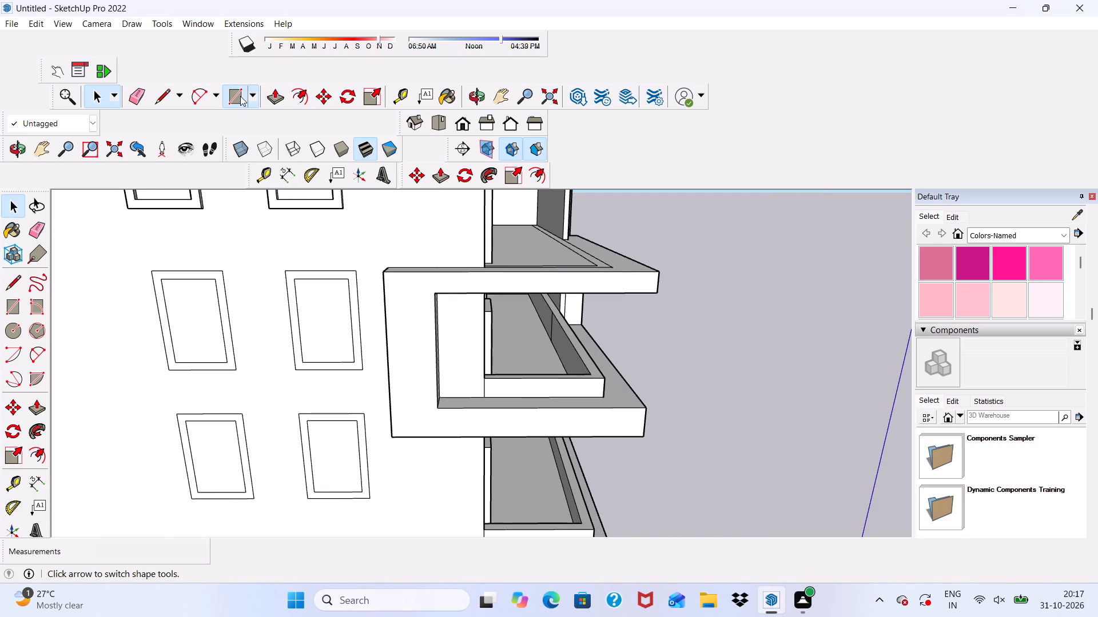
pyautogui.scroll(-3, 255, 203)
pyautogui.moveTo(277, 348); pyautogui.dragTo(374, 477, button='middle')
pyautogui.moveTo(333, 434); pyautogui.dragTo(324, 353, button='middle')
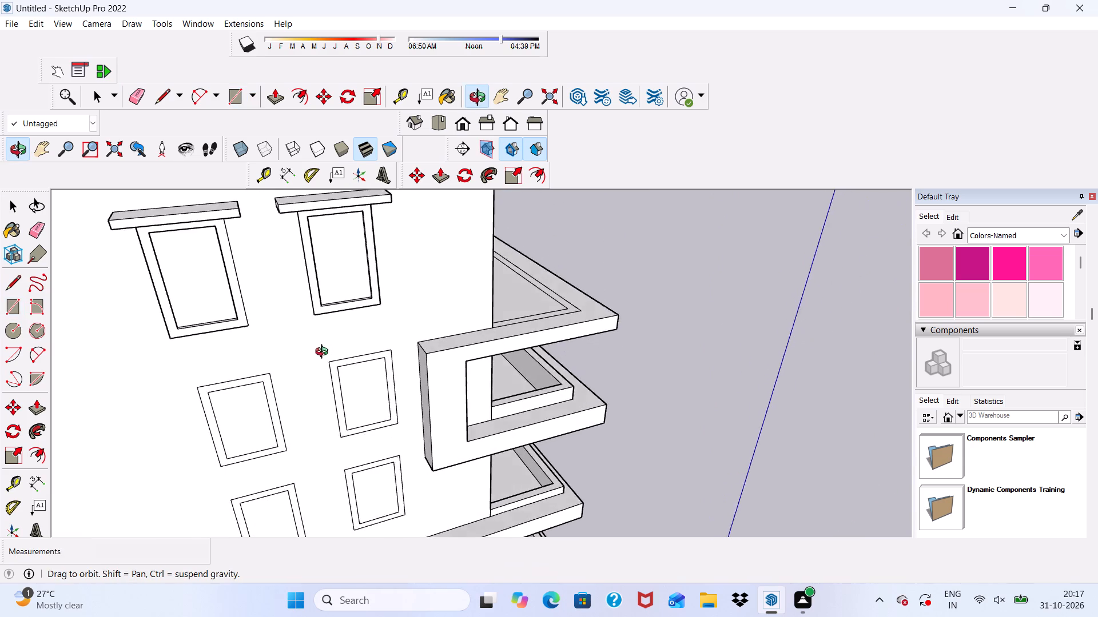
pyautogui.moveTo(324, 353); pyautogui.dragTo(320, 360, button='middle')
pyautogui.scroll(6, 320, 356)
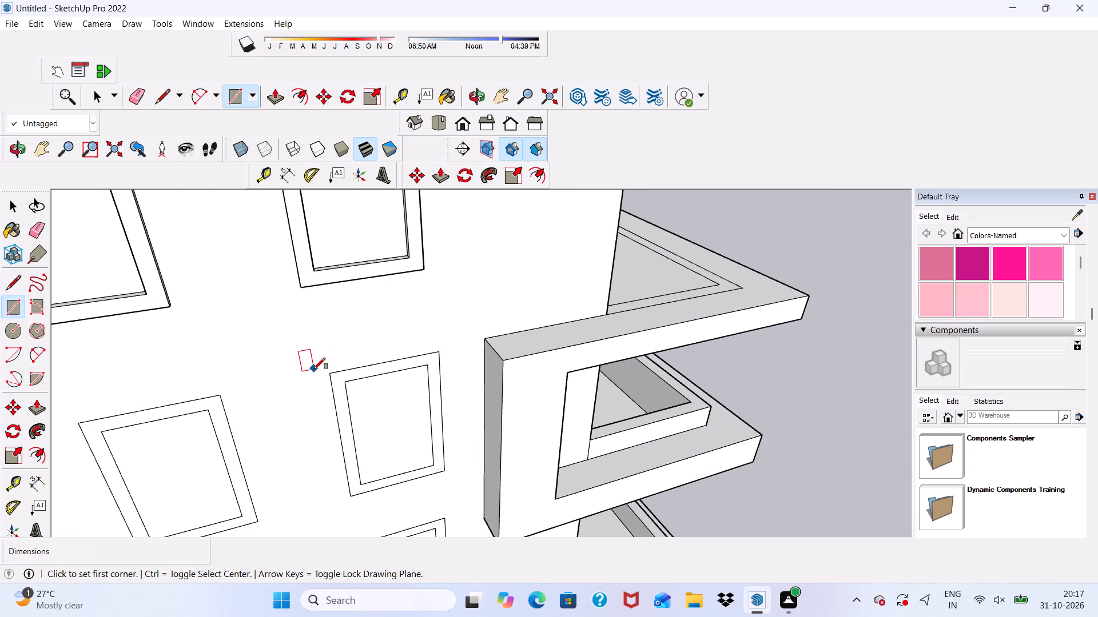
pyautogui.click(316, 372)
pyautogui.scroll(2, 415, 344)
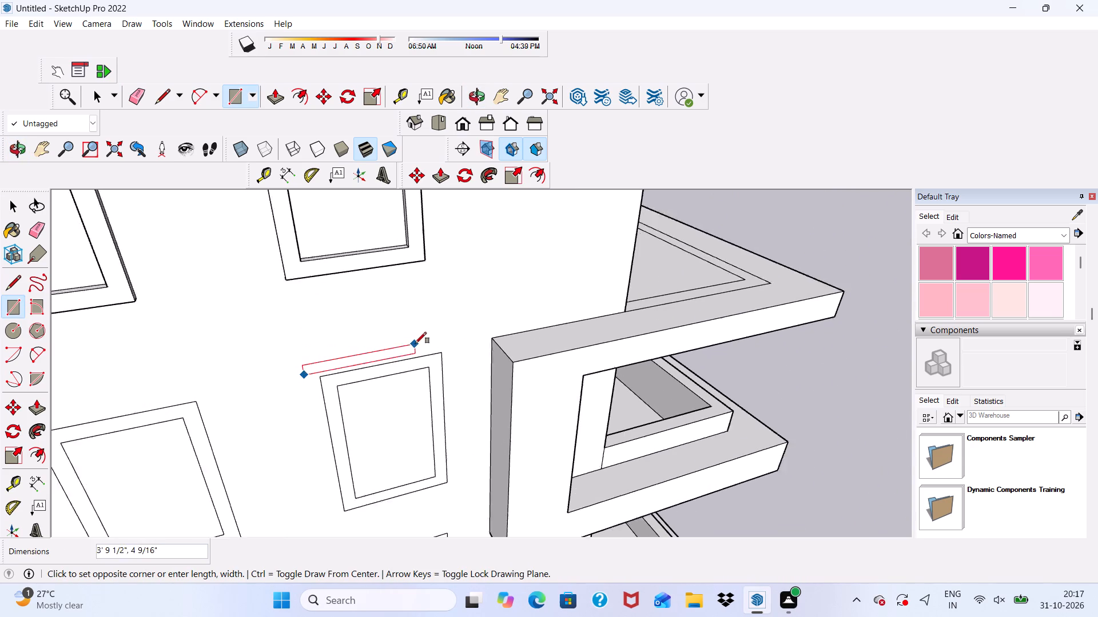
pyautogui.scroll(1, 415, 343)
pyautogui.scroll(4, 502, 320)
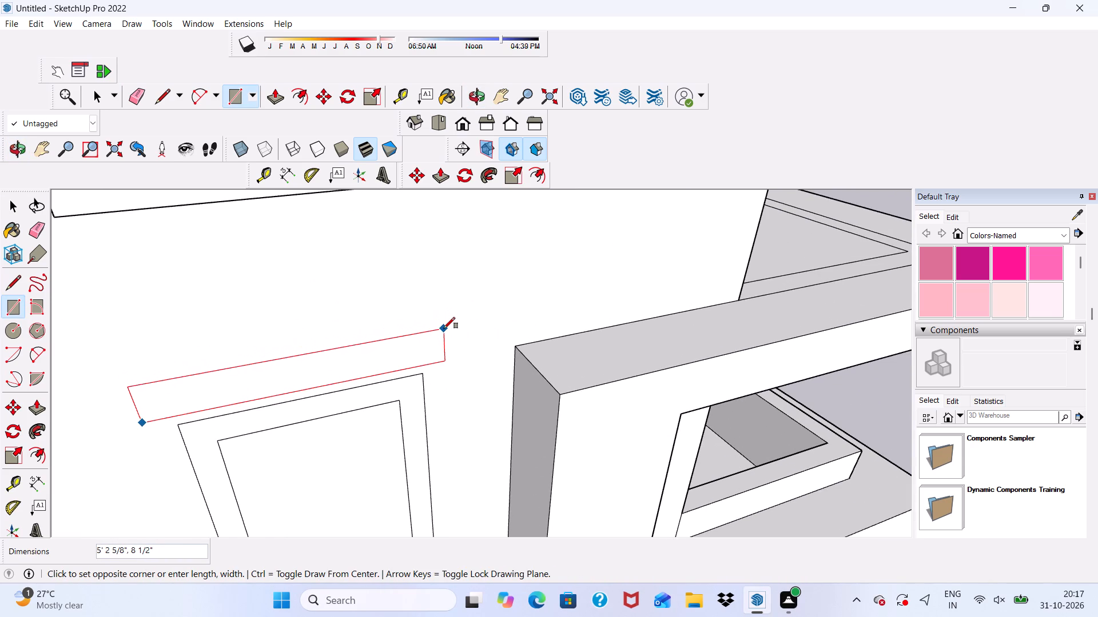
pyautogui.click(443, 326)
pyautogui.scroll(-5, 425, 313)
pyautogui.press('space')
# Copy the ledge rectangle about 8' 2 1/2" horizontally away from the balconies, above the other window in the same row.
pyautogui.scroll(-2, 369, 324)
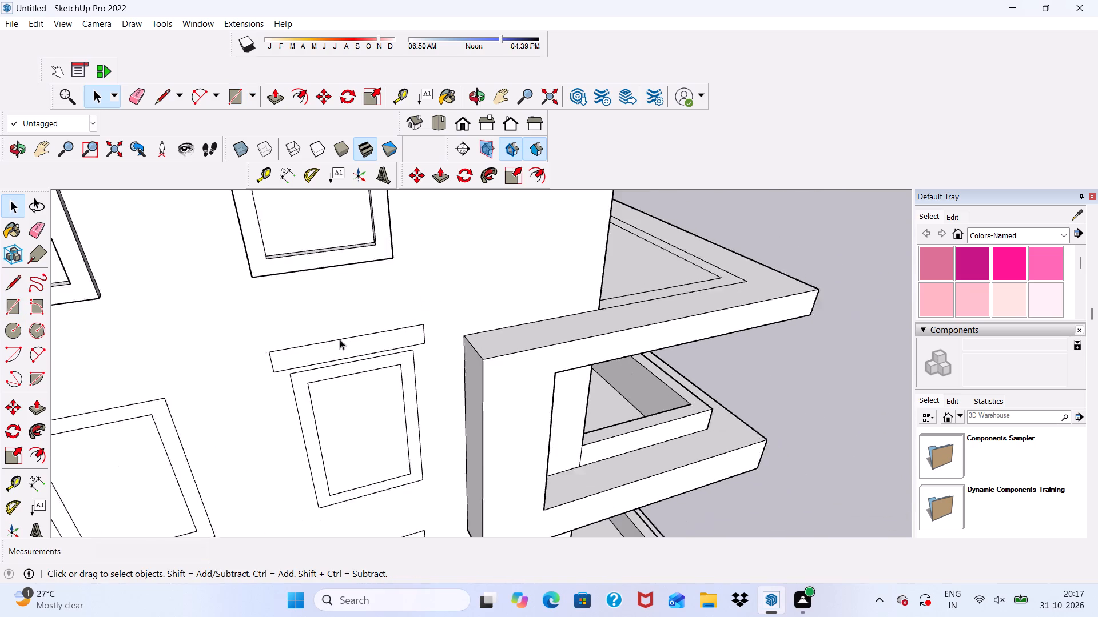
pyautogui.scroll(-2, 340, 339)
pyautogui.moveTo(328, 348); pyautogui.dragTo(300, 282, button='middle')
pyautogui.scroll(3, 300, 282)
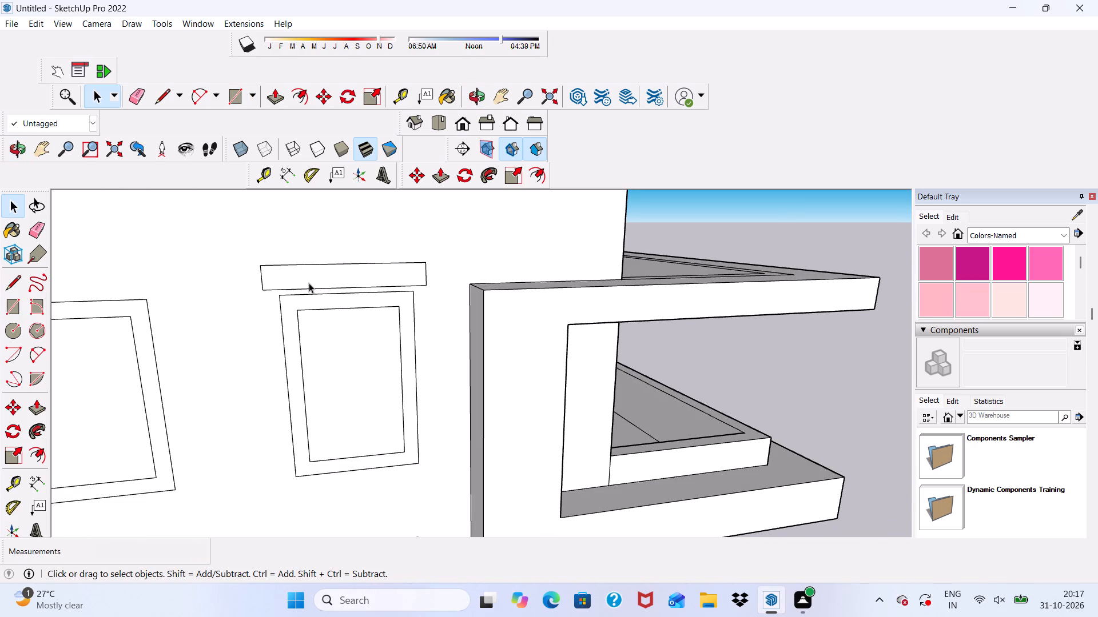
pyautogui.doubleClick(313, 281)
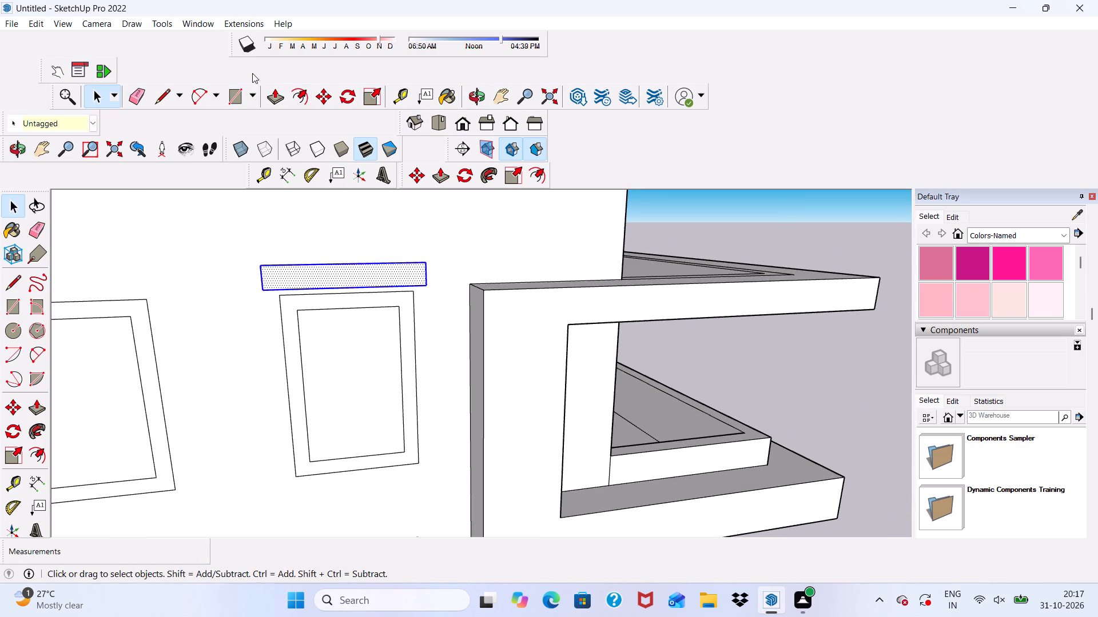
pyautogui.click(314, 93)
pyautogui.click(262, 290)
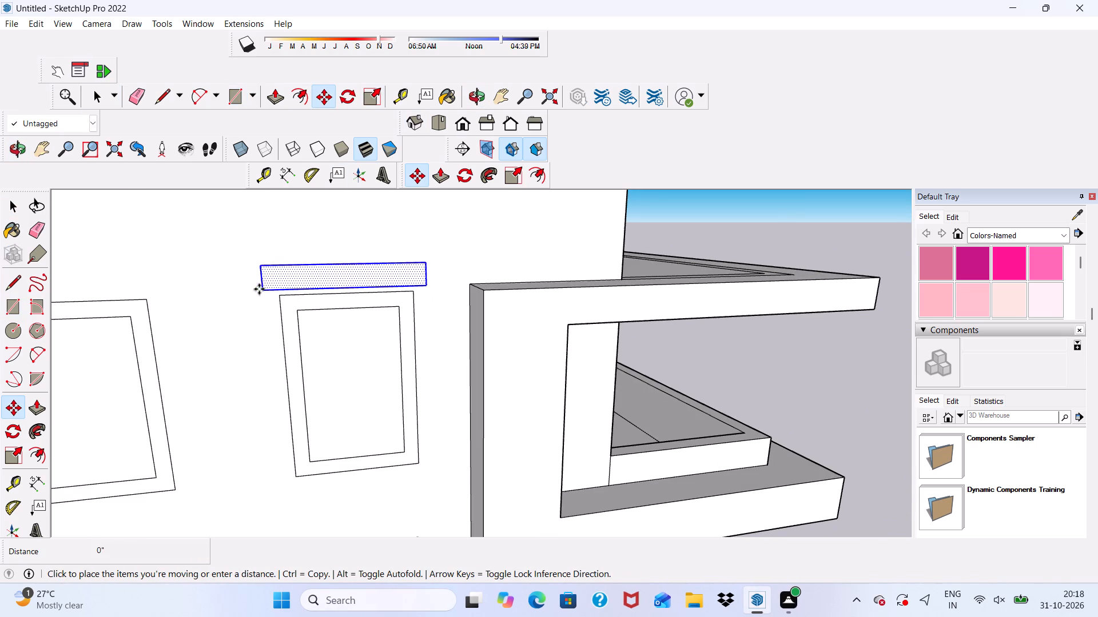
pyautogui.scroll(-12, 213, 287)
pyautogui.scroll(4, 178, 290)
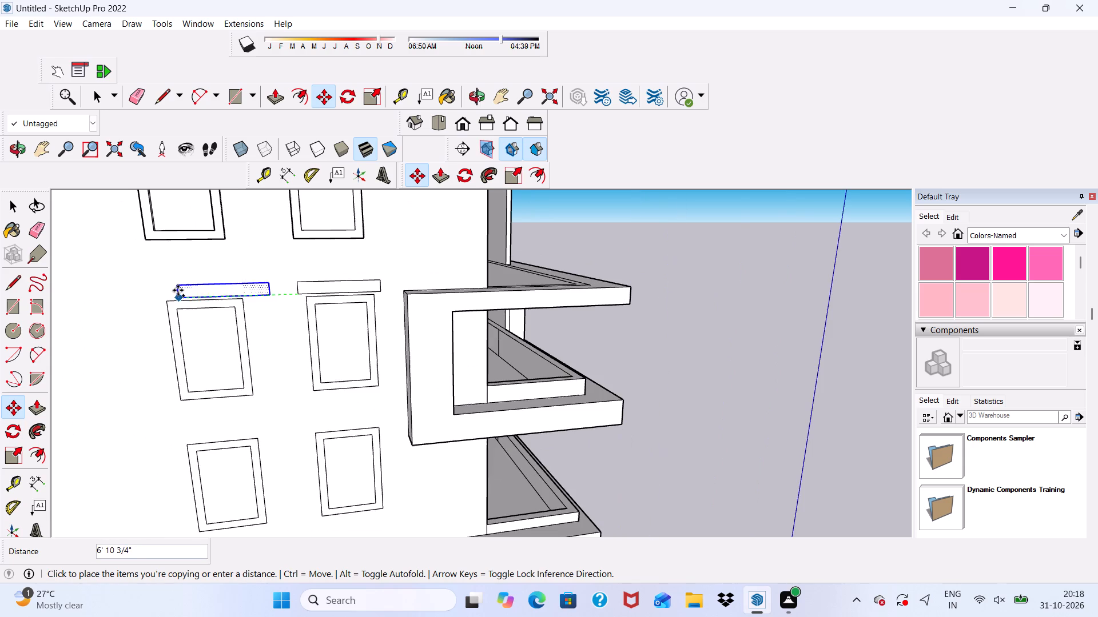
pyautogui.scroll(4, 166, 298)
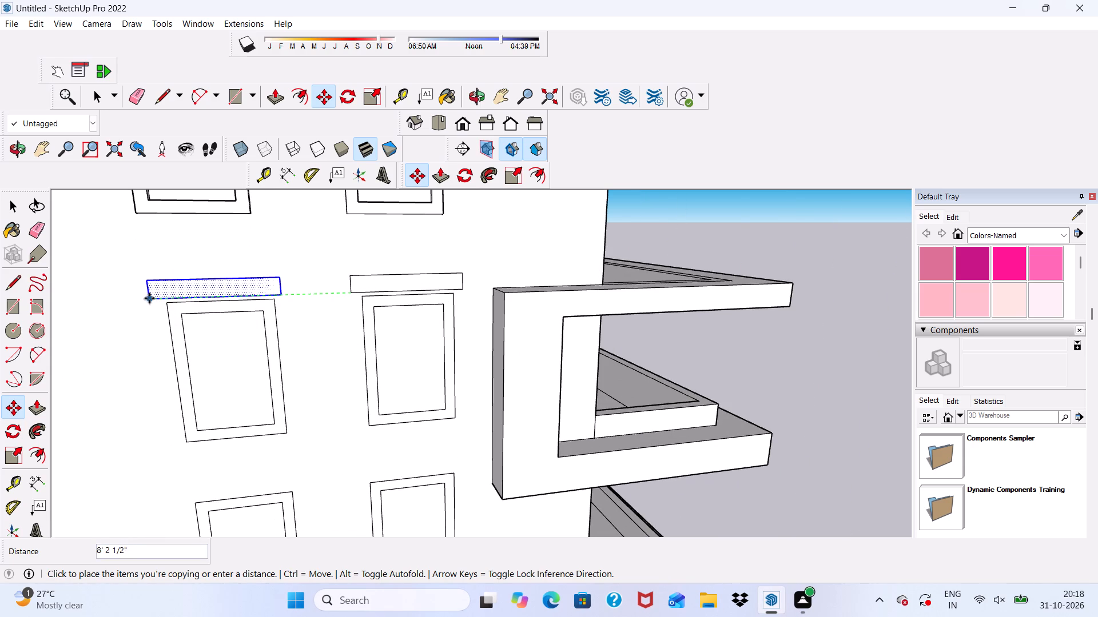
pyautogui.click(149, 298)
pyautogui.scroll(-5, 111, 274)
pyautogui.press('space')
pyautogui.click(659, 301)
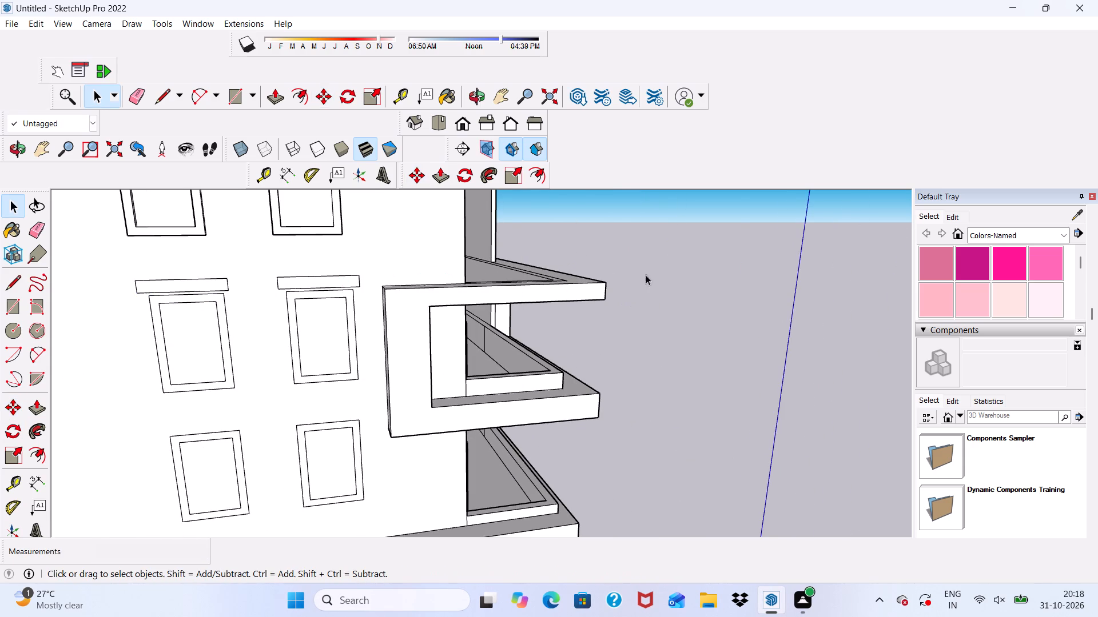
# Extrude the ledge rectangle above the balcony-side window outward by 1'.
pyautogui.scroll(-3, 595, 269)
pyautogui.moveTo(384, 312); pyautogui.dragTo(291, 361, button='middle')
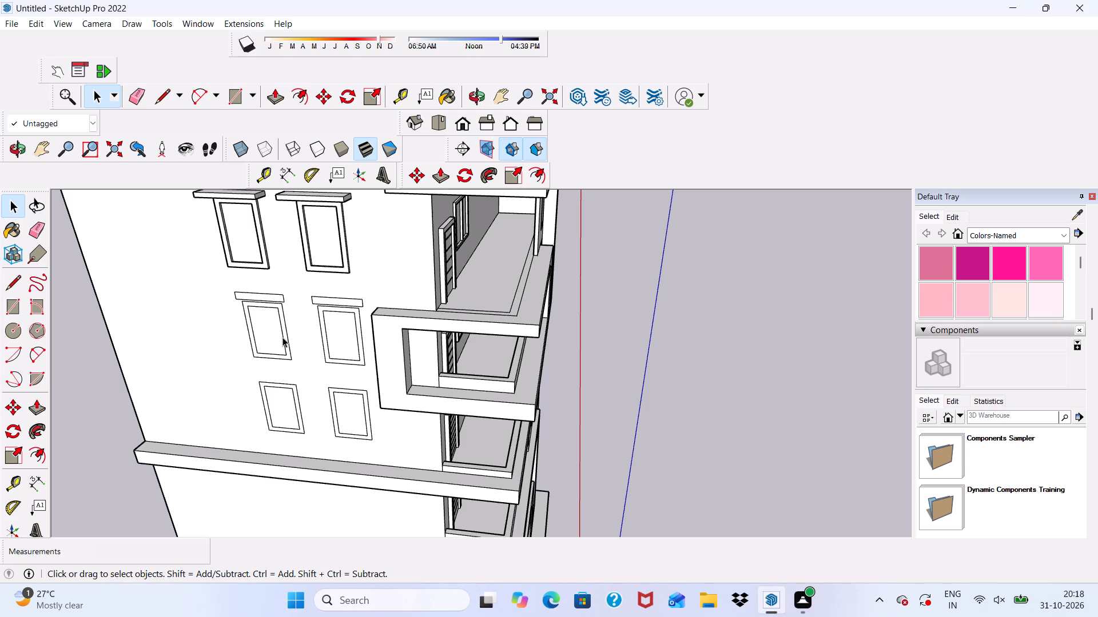
pyautogui.click(273, 96)
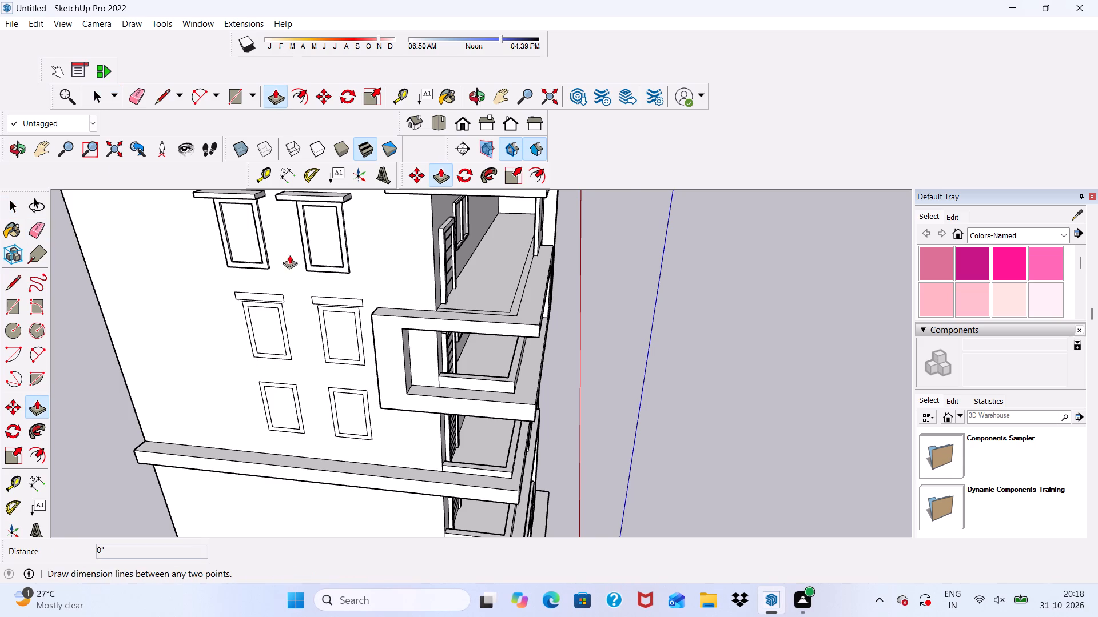
pyautogui.scroll(7, 303, 312)
pyautogui.click(341, 295)
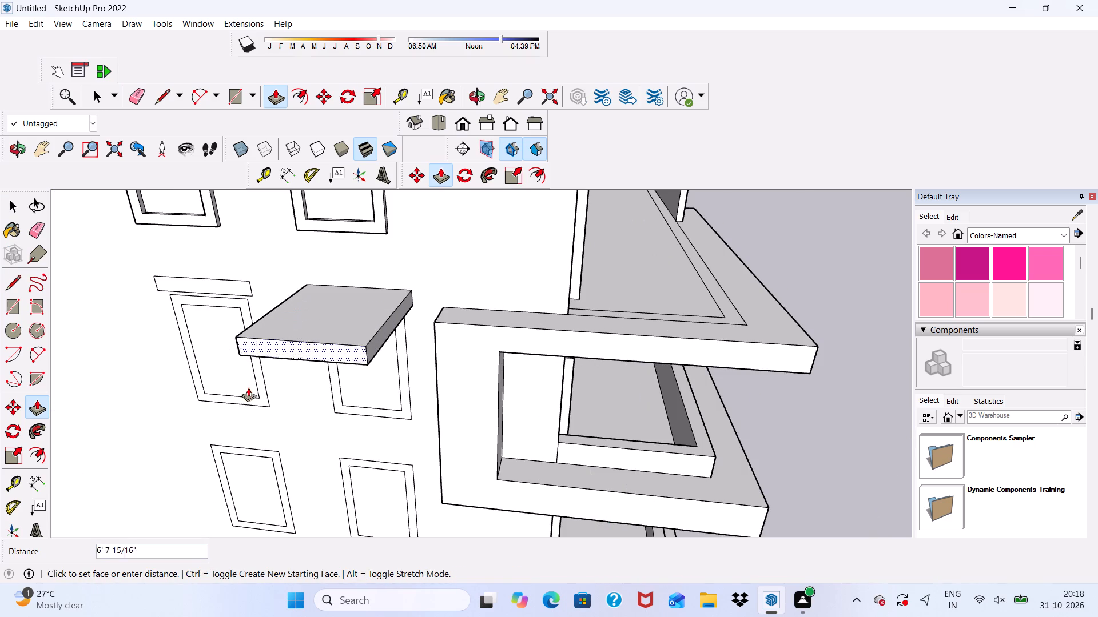
pyautogui.scroll(1, 226, 430)
pyautogui.write("1'")
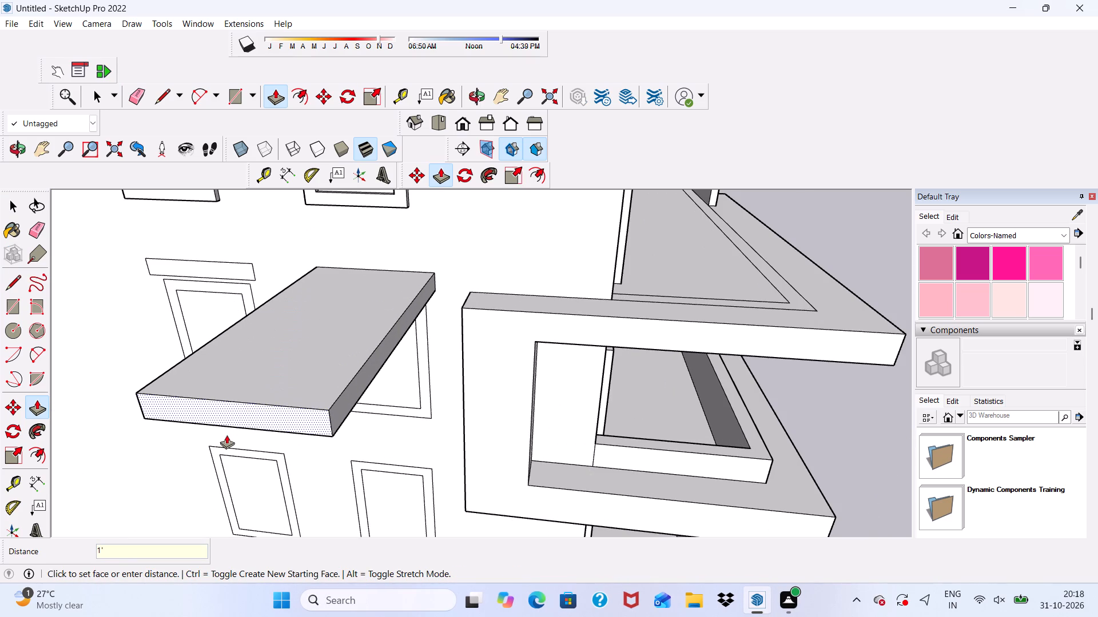
pyautogui.press('Return')
# Push/Pull the front face of the balcony-side ledge outward by another 9".
pyautogui.scroll(-5, 377, 239)
pyautogui.moveTo(476, 318); pyautogui.dragTo(415, 427, button='middle')
pyautogui.scroll(5, 333, 342)
pyautogui.click(333, 342)
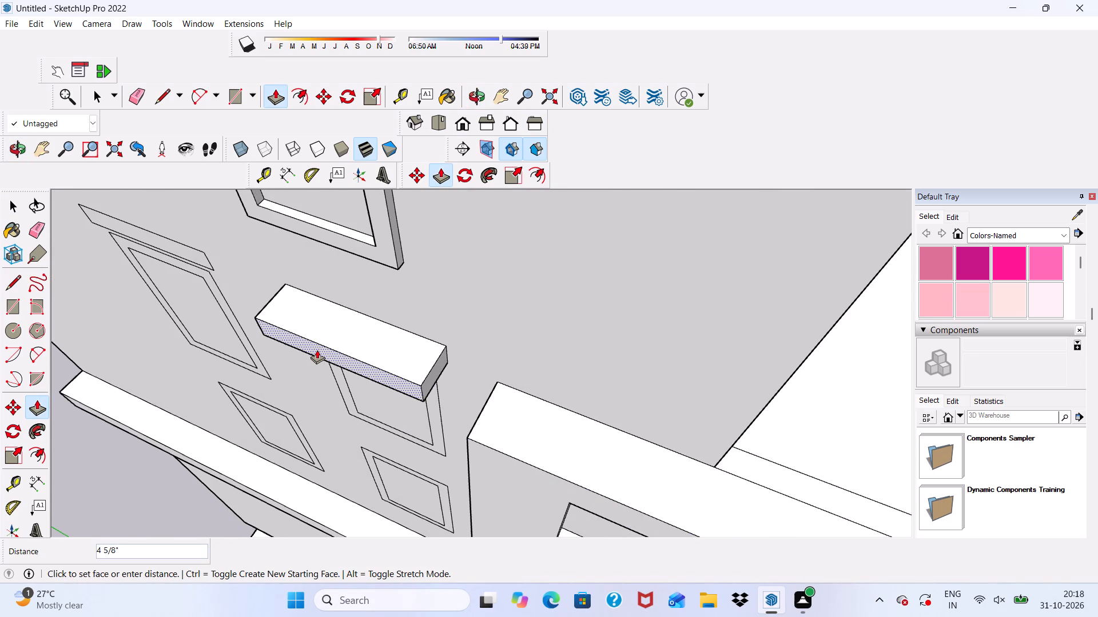
pyautogui.press('9')
pyautogui.hotkey('shift', '"')
pyautogui.press('Return')
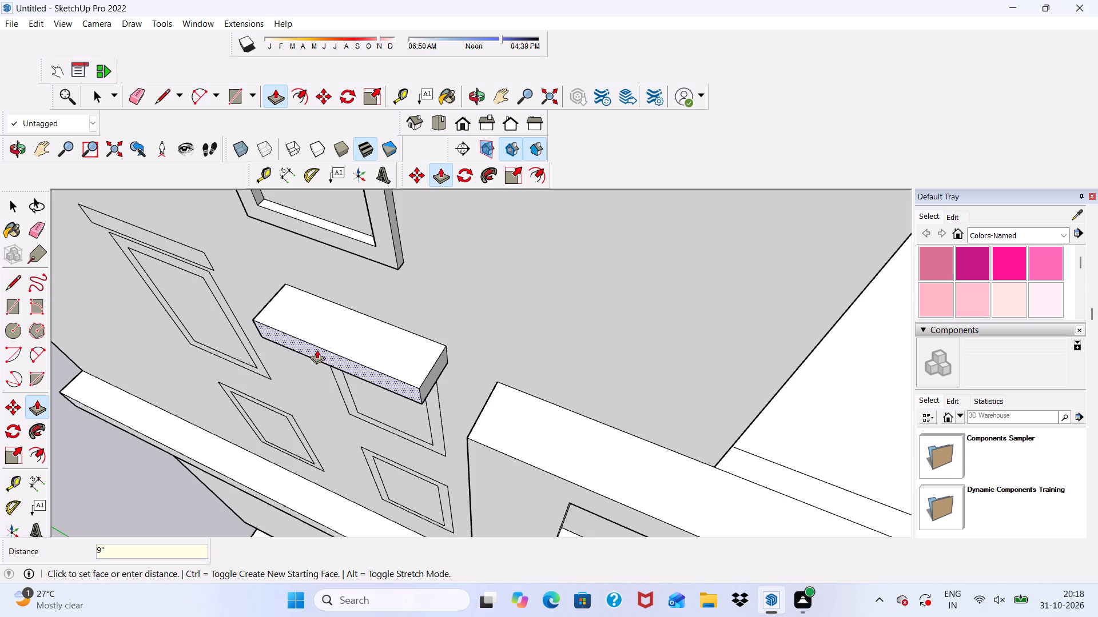
# Extrude the ledge rectangle farther from the balconies outward 1' 9", level with the front of the balcony-side ledge.
pyautogui.scroll(-3, 315, 339)
pyautogui.scroll(3, 246, 303)
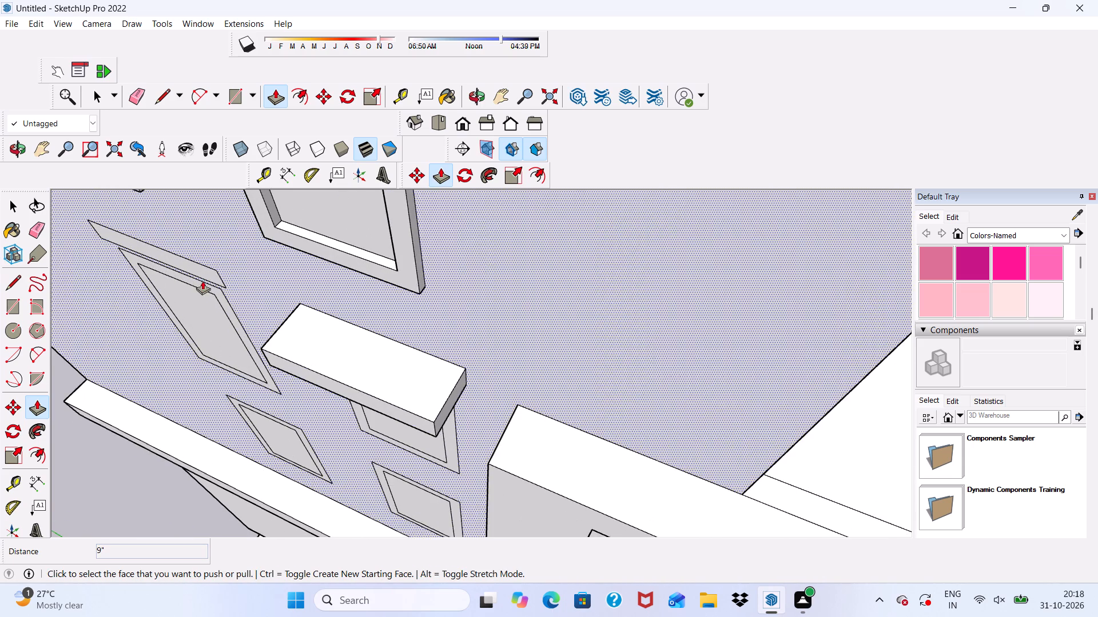
pyautogui.scroll(1, 202, 281)
pyautogui.click(205, 269)
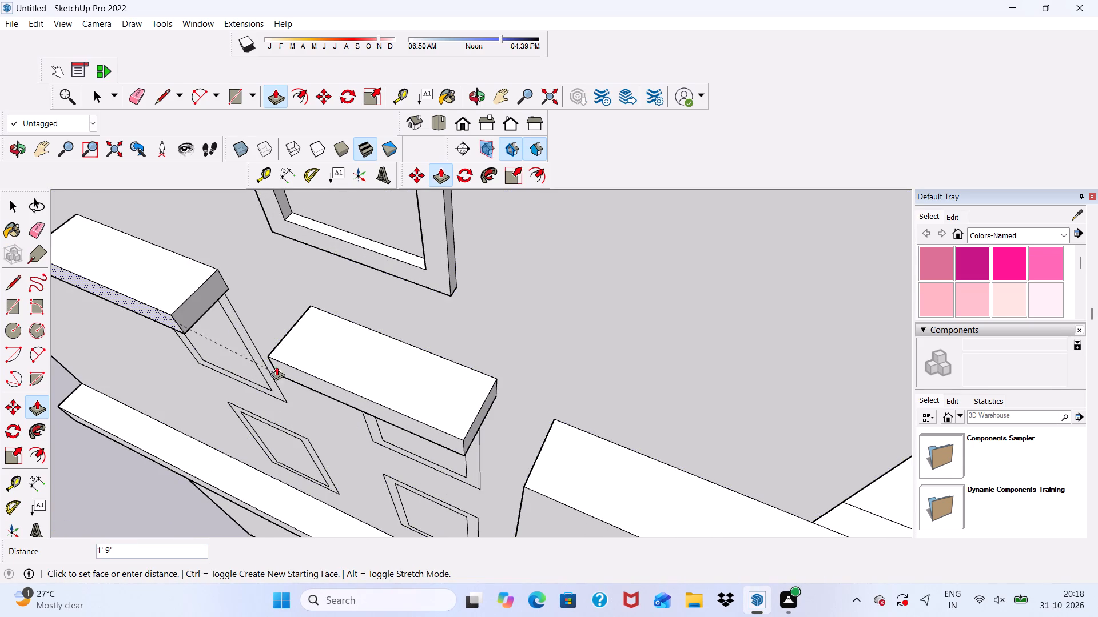
pyautogui.click(276, 368)
# Extend the farther ledge lengthwise by about 1' 5" toward the balcony-side ledge.
pyautogui.scroll(-1, 278, 358)
pyautogui.moveTo(279, 356); pyautogui.dragTo(471, 216, button='middle')
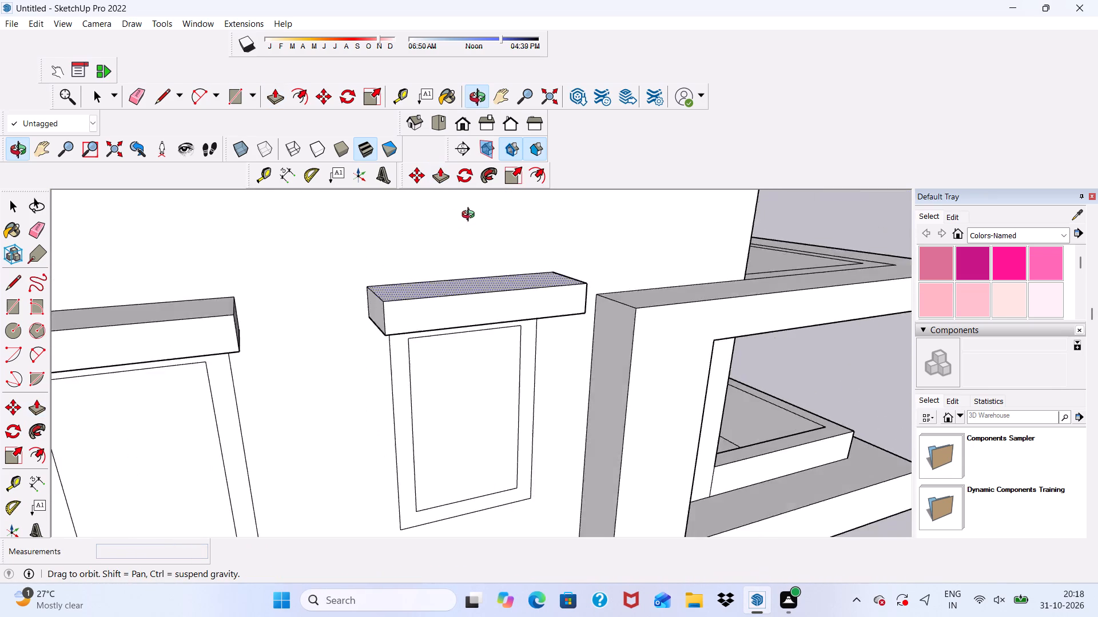
pyautogui.moveTo(471, 216); pyautogui.dragTo(233, 197, button='middle')
pyautogui.scroll(5, 251, 257)
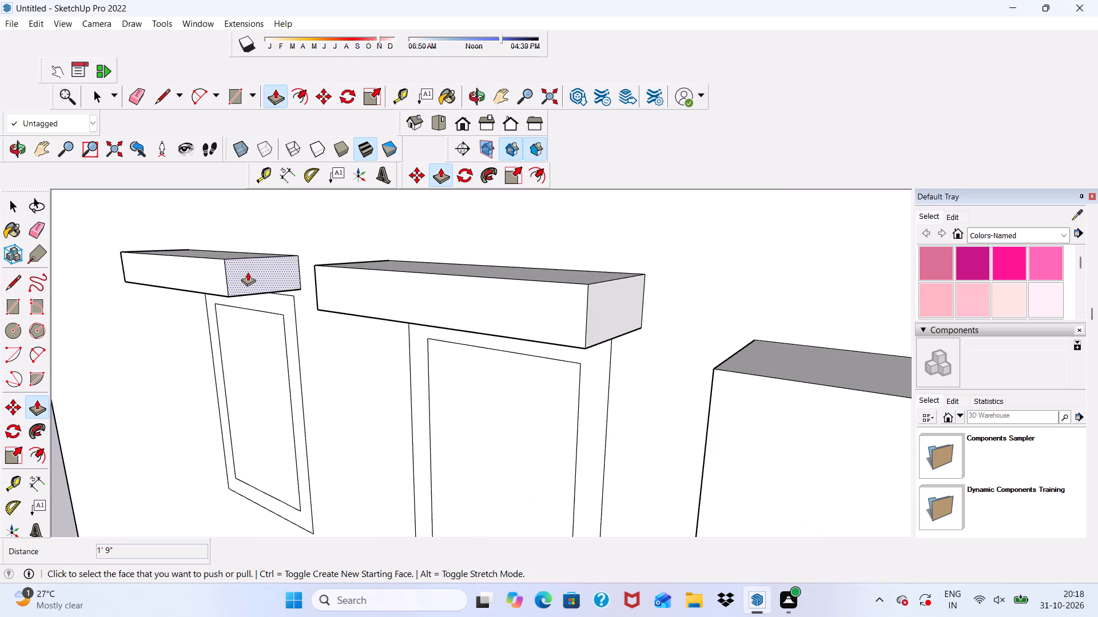
pyautogui.click(248, 272)
pyautogui.click(288, 277)
# Extend the balcony-side ledge lengthwise by about 11" toward the balconies.
pyautogui.moveTo(376, 279); pyautogui.dragTo(658, 266, button='middle')
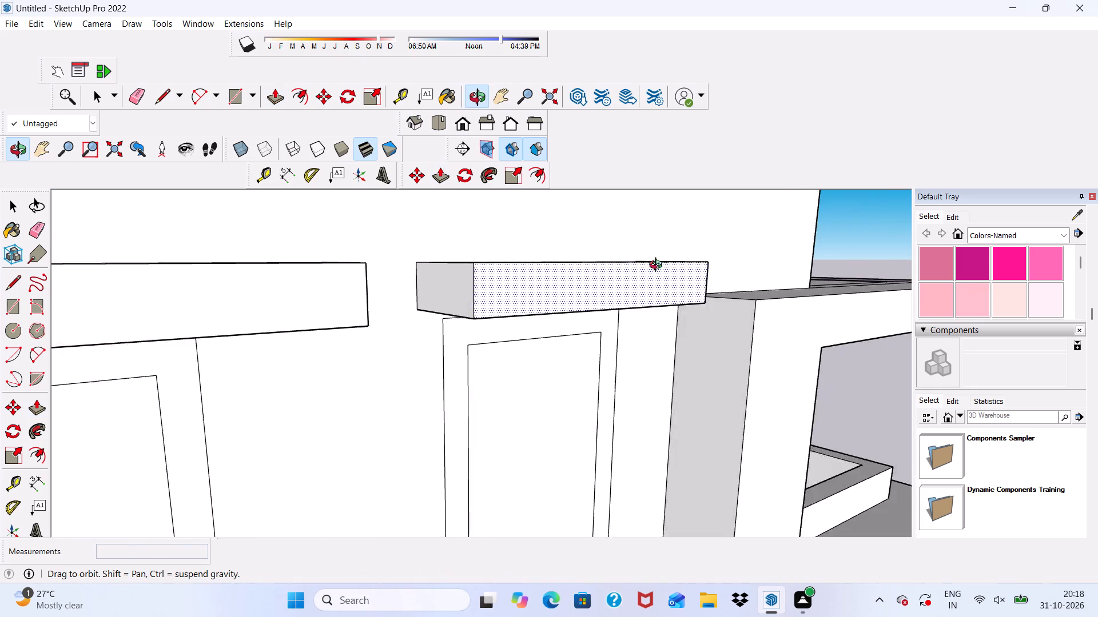
pyautogui.moveTo(658, 266); pyautogui.dragTo(670, 267, button='middle')
pyautogui.scroll(1, 507, 291)
pyautogui.scroll(-3, 588, 239)
pyautogui.moveTo(572, 269); pyautogui.dragTo(373, 293, button='middle')
pyautogui.scroll(8, 496, 330)
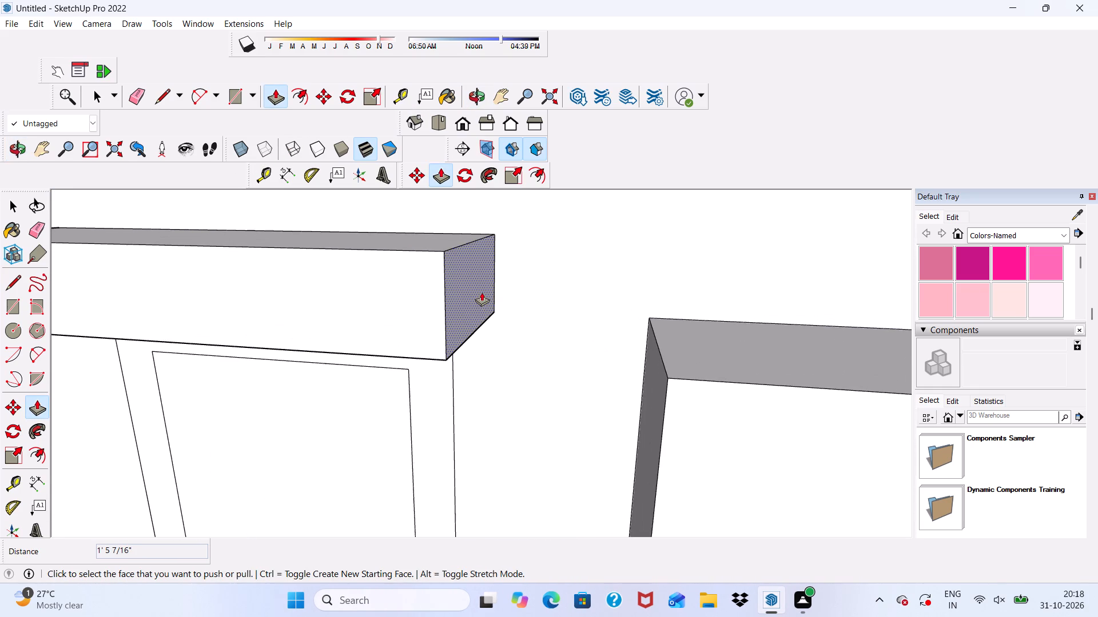
pyautogui.click(477, 290)
pyautogui.click(583, 282)
# Thin both ledges by lowering their top faces, about 3" on the balcony-side ledge and about 4 1/4" on the farther one.
pyautogui.scroll(-6, 444, 294)
pyautogui.moveTo(415, 259); pyautogui.dragTo(419, 316, button='middle')
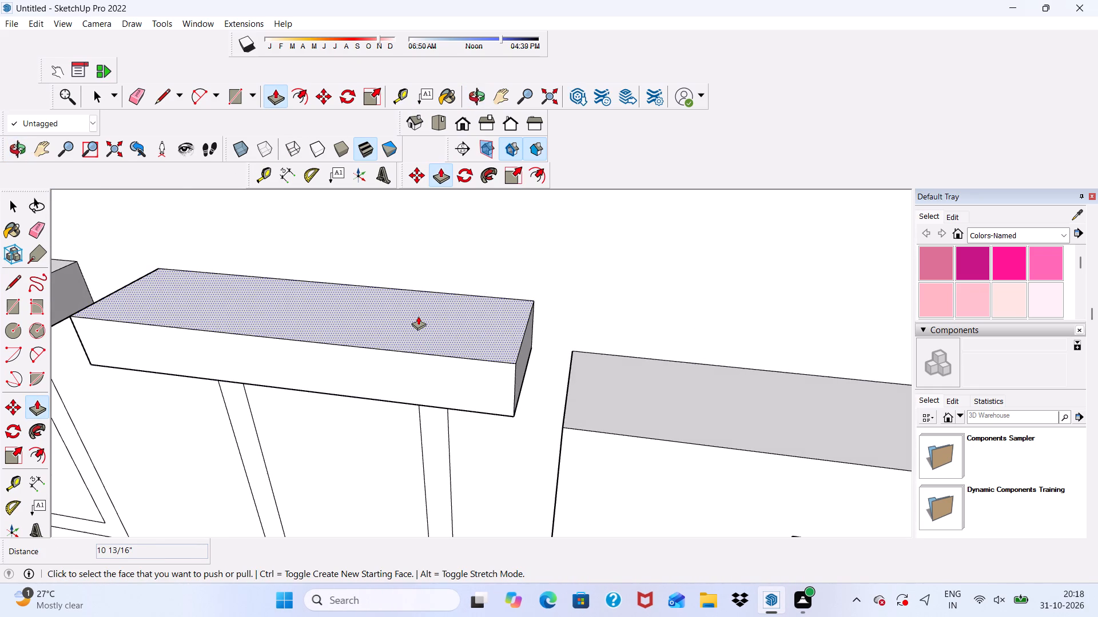
pyautogui.click(417, 315)
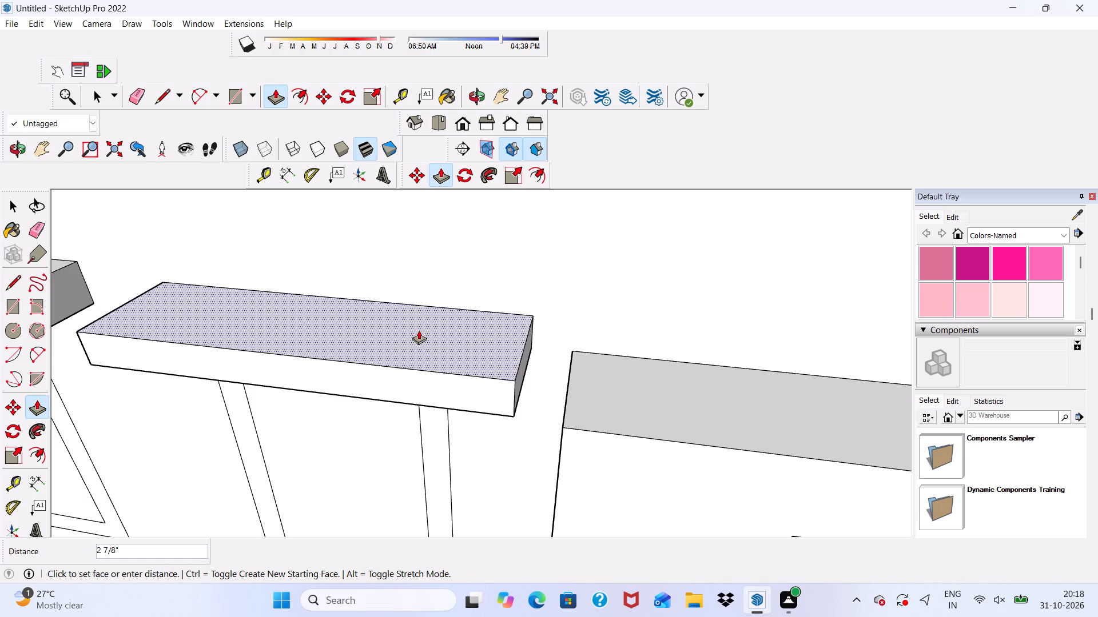
pyautogui.click(419, 330)
pyautogui.scroll(-8, 423, 294)
pyautogui.scroll(8, 197, 270)
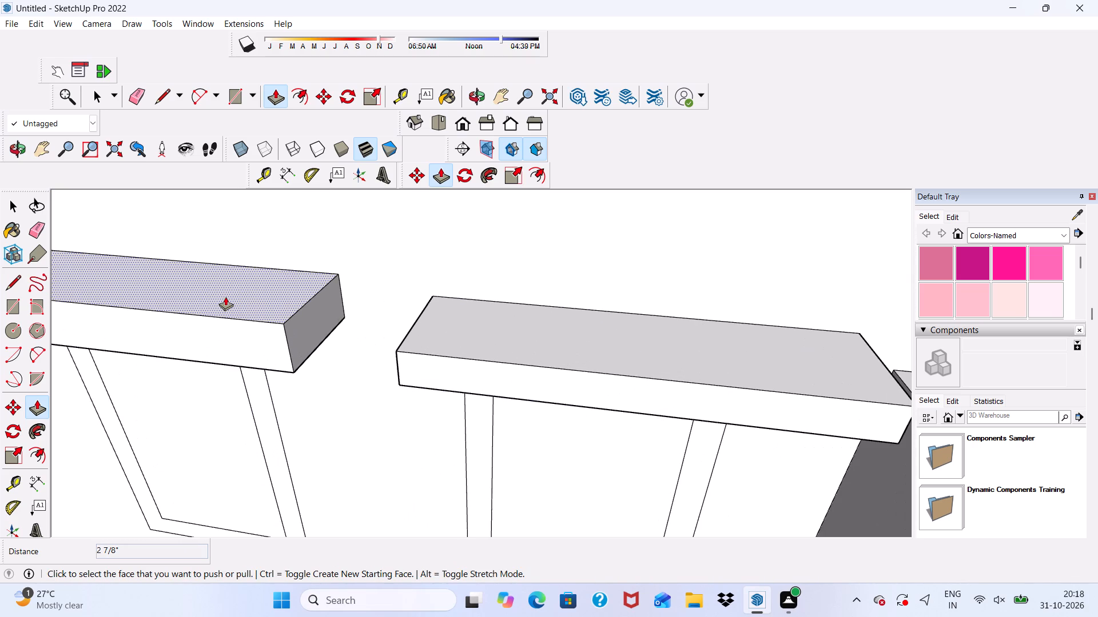
pyautogui.click(225, 297)
pyautogui.click(240, 316)
# Lower the underside of the farther ledge by about 2" toward the top of its window frame.
pyautogui.scroll(-2, 276, 287)
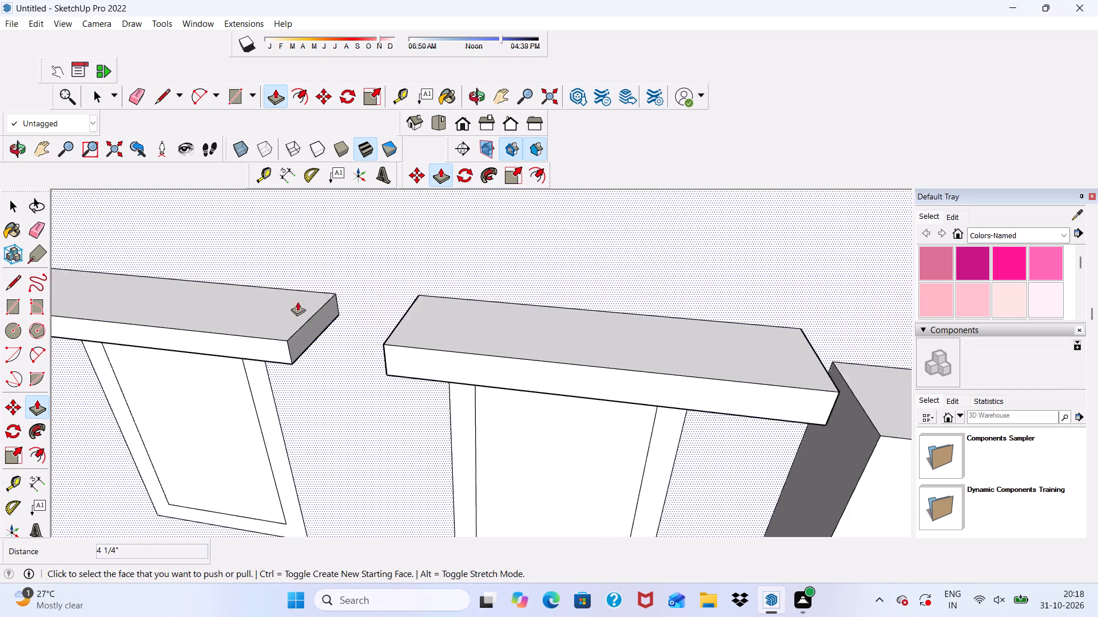
pyautogui.scroll(-4, 297, 302)
pyautogui.moveTo(377, 355); pyautogui.dragTo(431, 188, button='middle')
pyautogui.scroll(3, 255, 230)
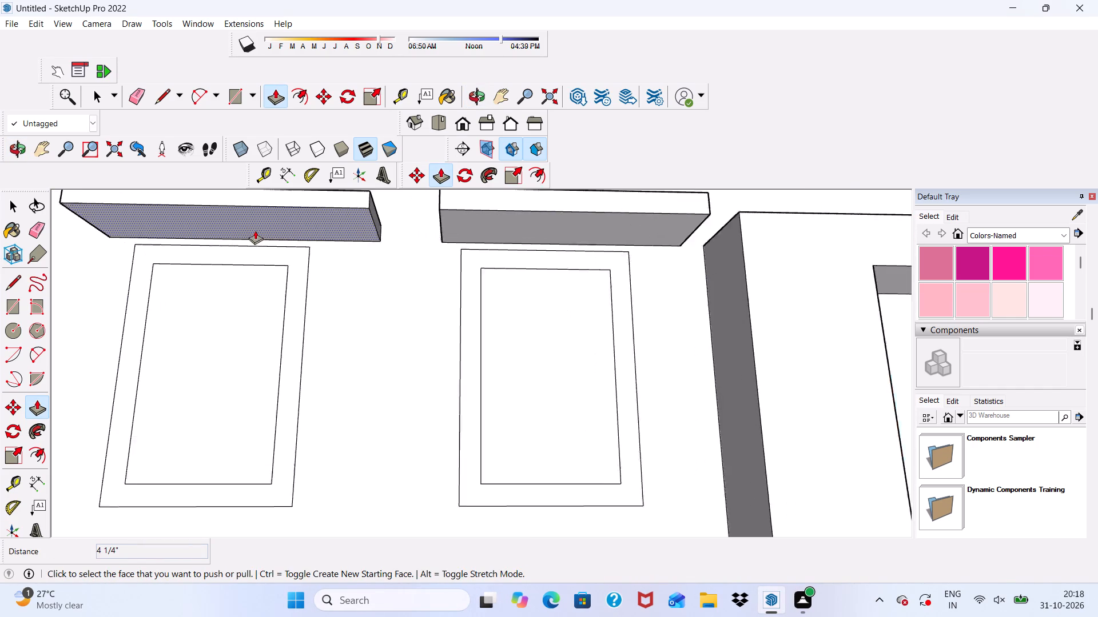
pyautogui.scroll(1, 255, 230)
pyautogui.click(258, 229)
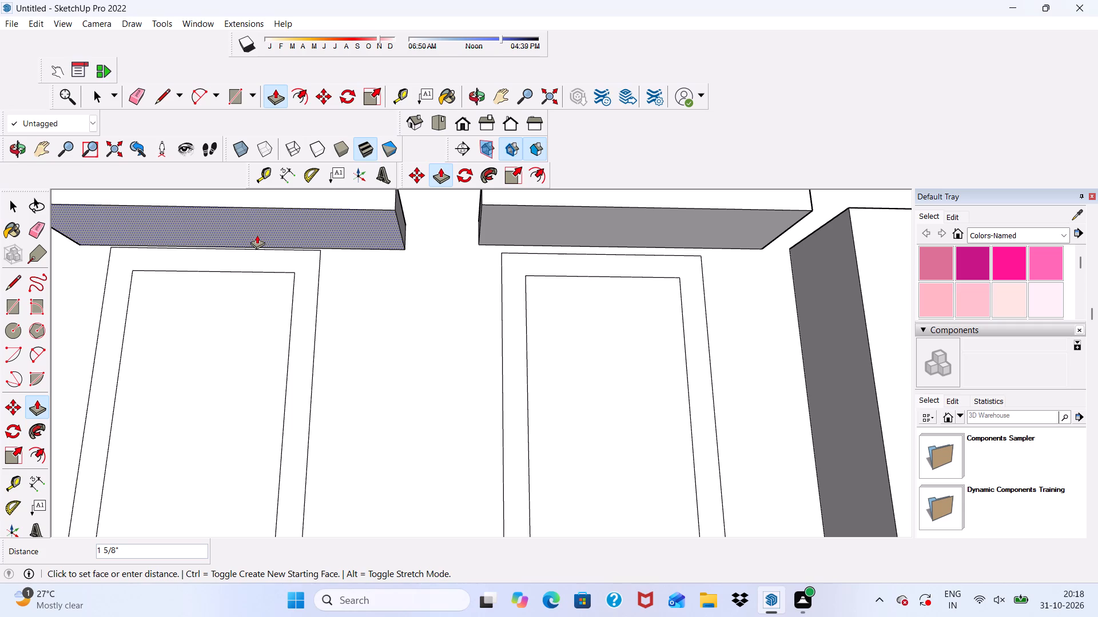
pyautogui.click(256, 236)
pyautogui.scroll(-3, 308, 254)
# Lower the top face of the farther ledge by about 5/8".
pyautogui.moveTo(328, 279); pyautogui.dragTo(326, 392, button='middle')
pyautogui.scroll(1, 300, 347)
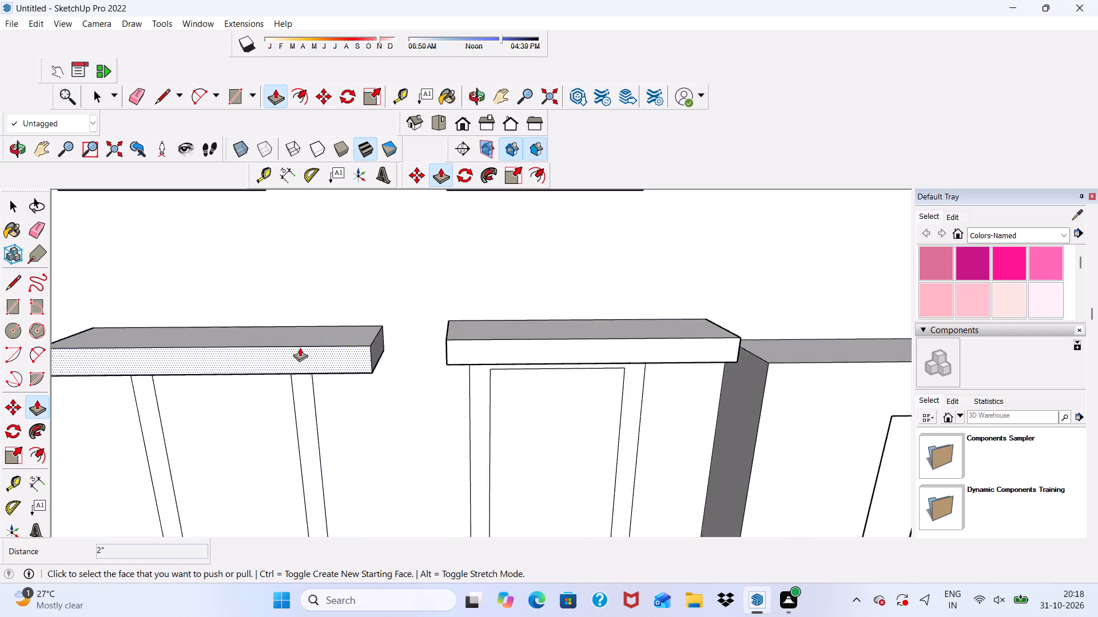
pyautogui.scroll(7, 300, 347)
pyautogui.moveTo(303, 335); pyautogui.dragTo(304, 356, button='middle')
pyautogui.scroll(1, 304, 356)
pyautogui.click(304, 354)
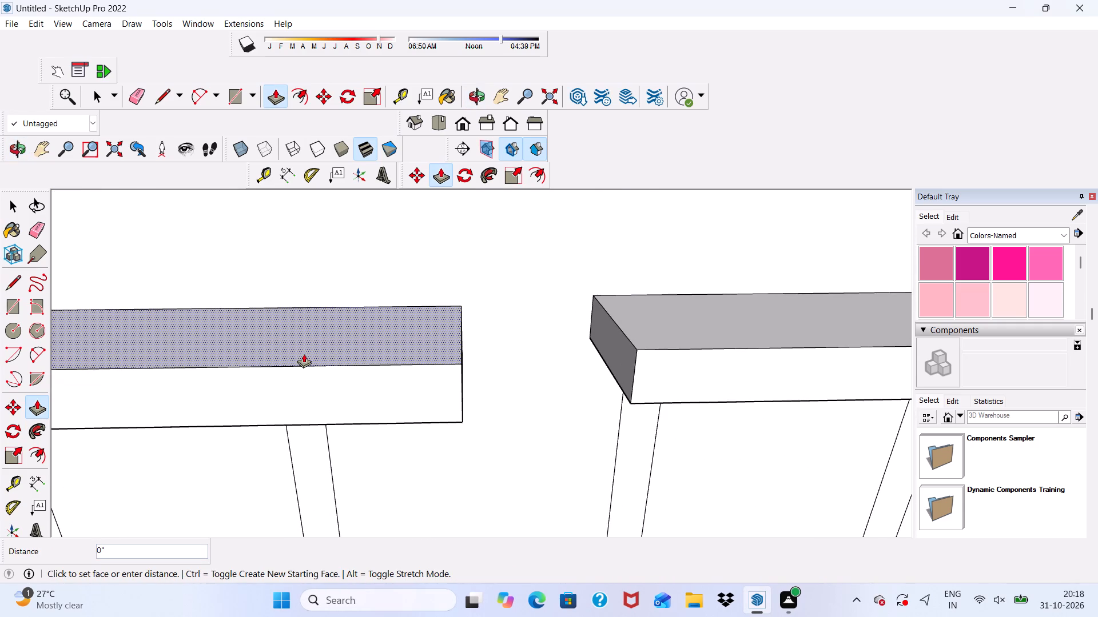
pyautogui.click(304, 359)
# Lower the underside of the balcony-side ledge by about 1 3/4" toward its window frame.
pyautogui.scroll(1, 630, 340)
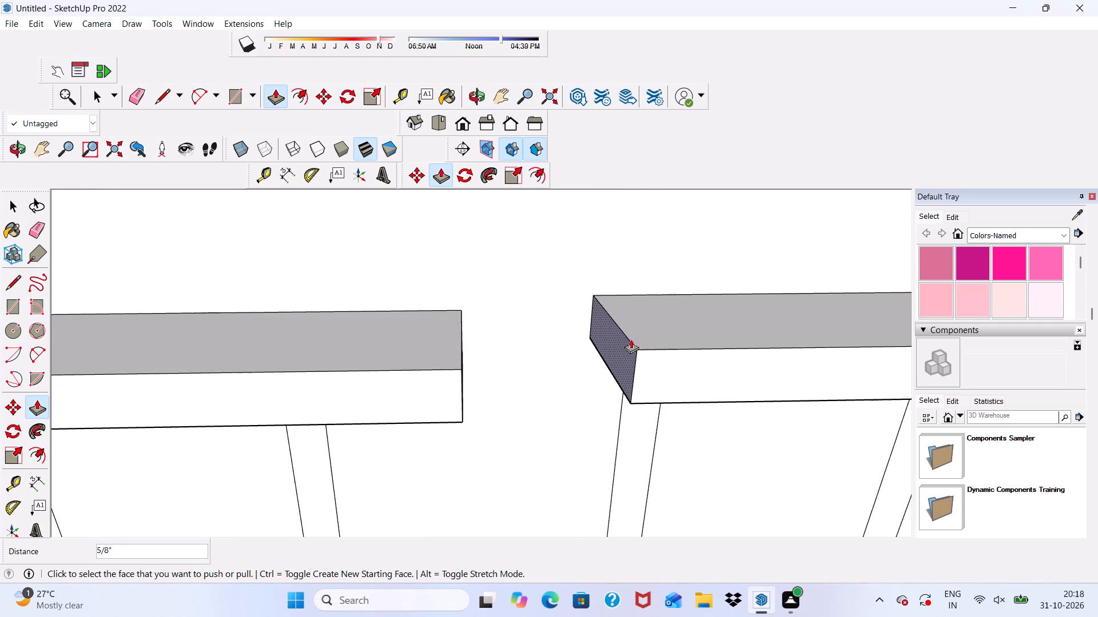
pyautogui.scroll(2, 631, 339)
pyautogui.scroll(-4, 641, 326)
pyautogui.moveTo(645, 328); pyautogui.dragTo(645, 168, button='middle')
pyautogui.scroll(1, 623, 338)
pyautogui.click(636, 359)
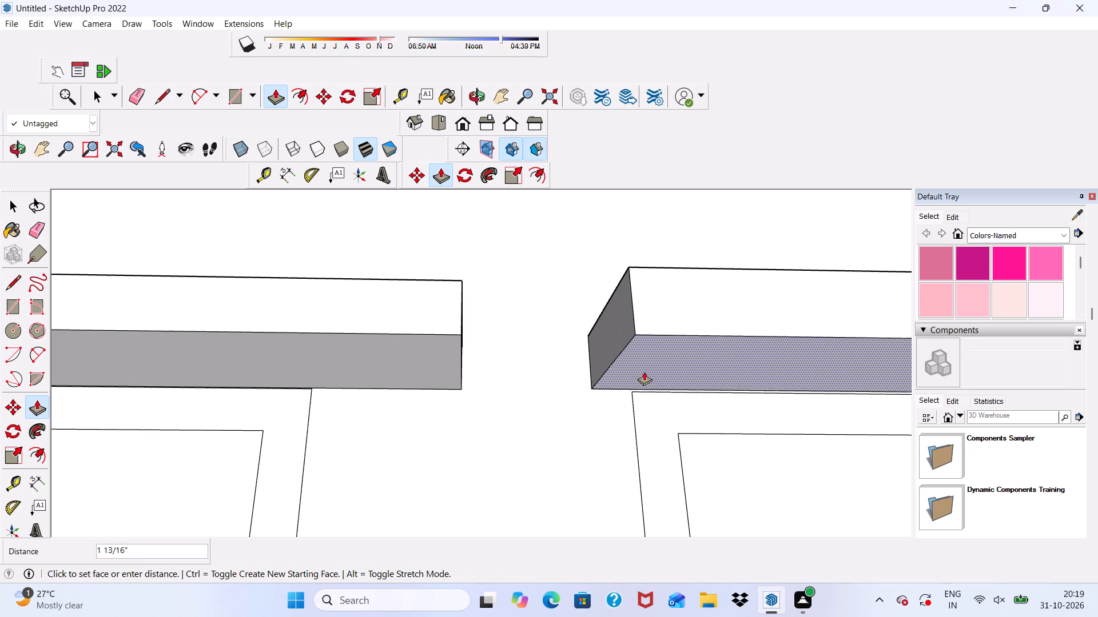
pyautogui.click(642, 376)
# Lower the top face of the balcony-side ledge by about 1 9/16".
pyautogui.scroll(-3, 624, 316)
pyautogui.moveTo(624, 321); pyautogui.dragTo(614, 464, button='middle')
pyautogui.scroll(4, 672, 301)
pyautogui.click(655, 350)
pyautogui.click(650, 366)
pyautogui.scroll(-5, 463, 240)
pyautogui.scroll(1, 512, 266)
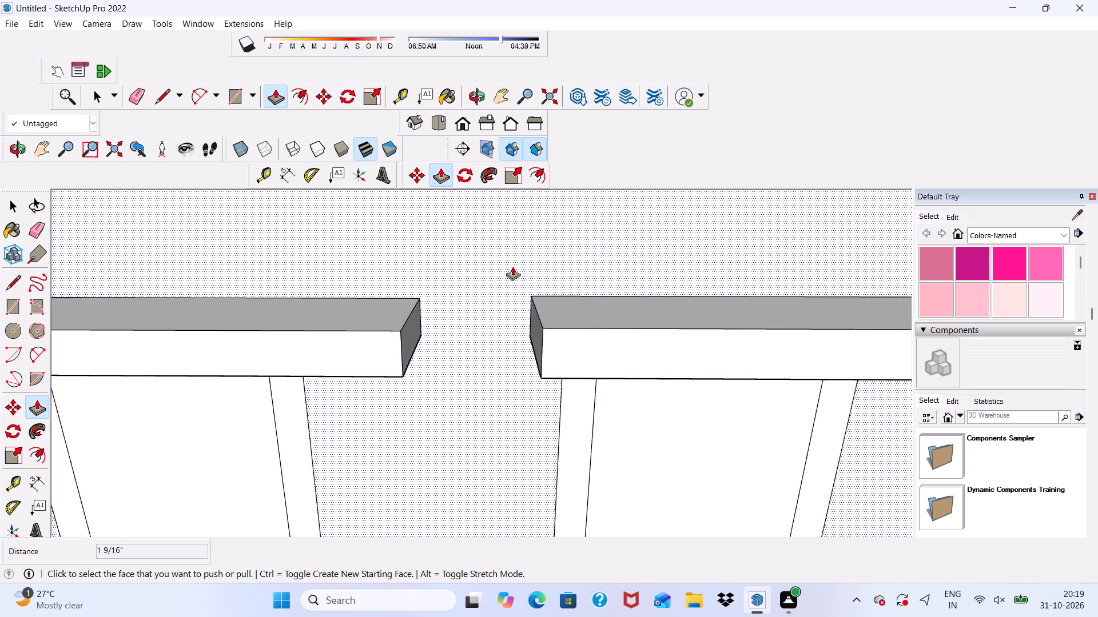
# Trim the top face of the balcony-side ledge by about a further 3/4" to even out the ledge thicknesses.
pyautogui.scroll(-10, 512, 266)
pyautogui.moveTo(484, 342); pyautogui.dragTo(450, 354, button='middle')
pyautogui.scroll(6, 508, 306)
pyautogui.scroll(-1, 509, 304)
pyautogui.scroll(3, 511, 301)
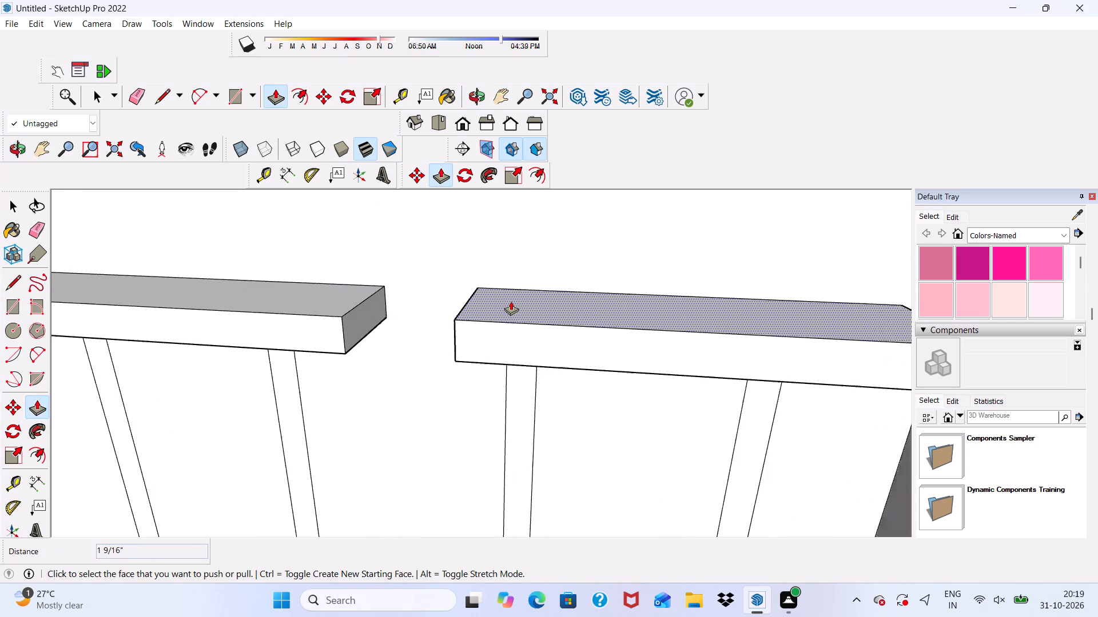
pyautogui.scroll(2, 511, 301)
pyautogui.click(511, 301)
pyautogui.click(511, 306)
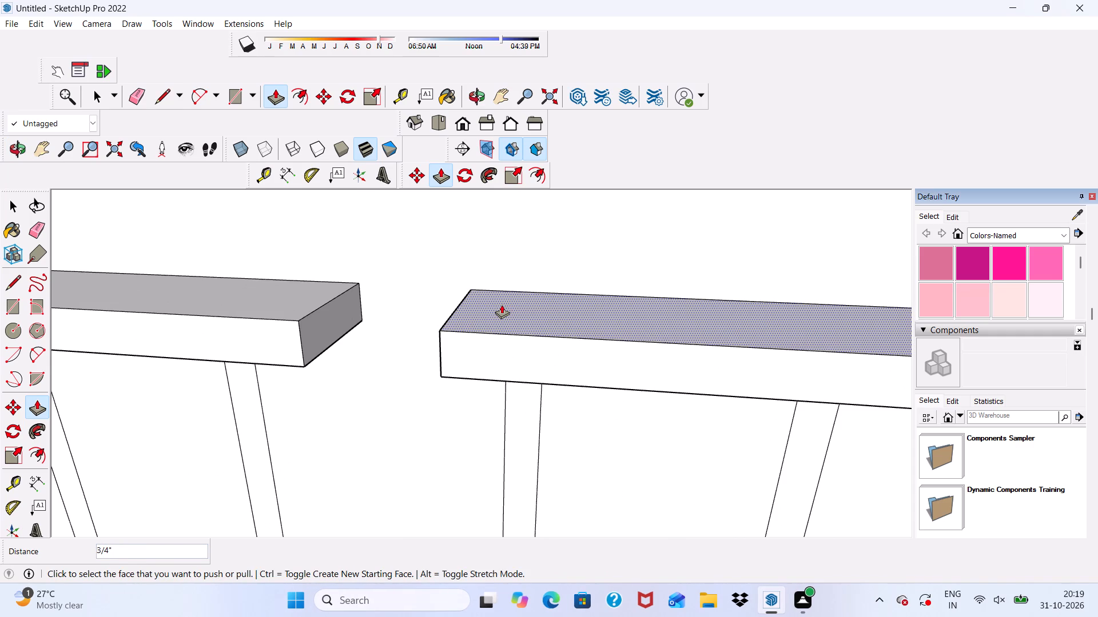
pyautogui.click(502, 305)
pyautogui.scroll(-15, 451, 295)
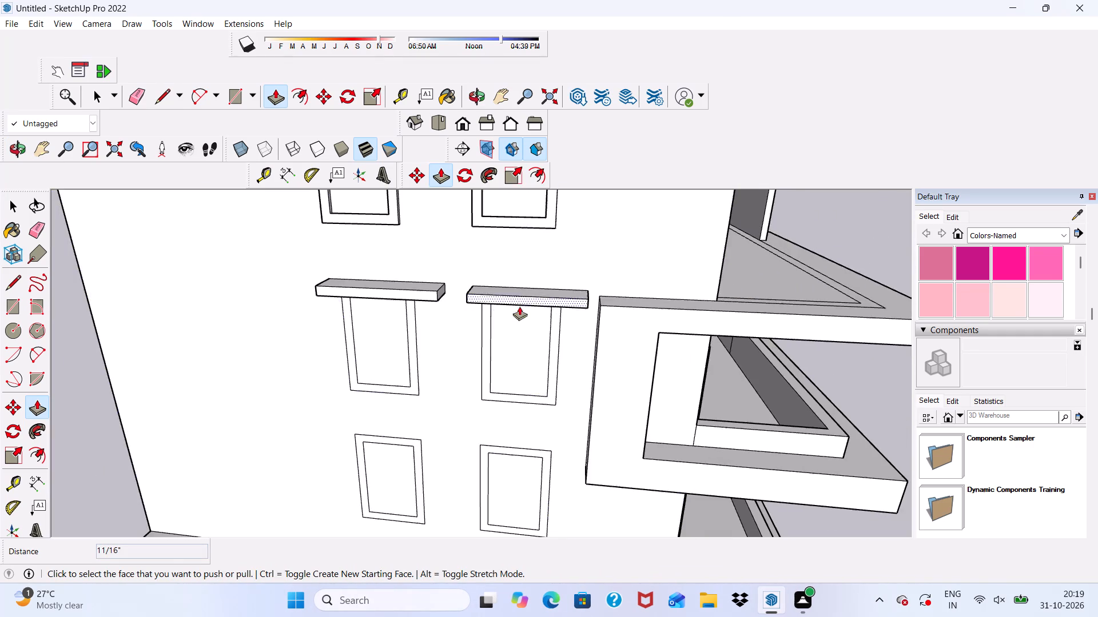
pyautogui.moveTo(519, 306); pyautogui.dragTo(571, 231, button='middle')
pyautogui.press('space')
pyautogui.click(790, 324)
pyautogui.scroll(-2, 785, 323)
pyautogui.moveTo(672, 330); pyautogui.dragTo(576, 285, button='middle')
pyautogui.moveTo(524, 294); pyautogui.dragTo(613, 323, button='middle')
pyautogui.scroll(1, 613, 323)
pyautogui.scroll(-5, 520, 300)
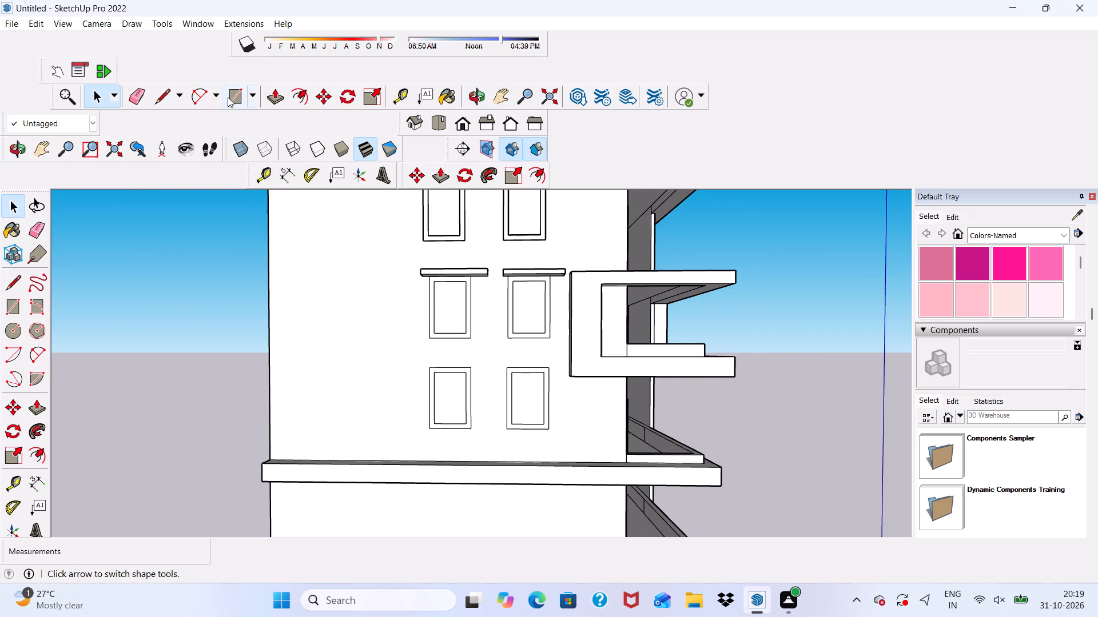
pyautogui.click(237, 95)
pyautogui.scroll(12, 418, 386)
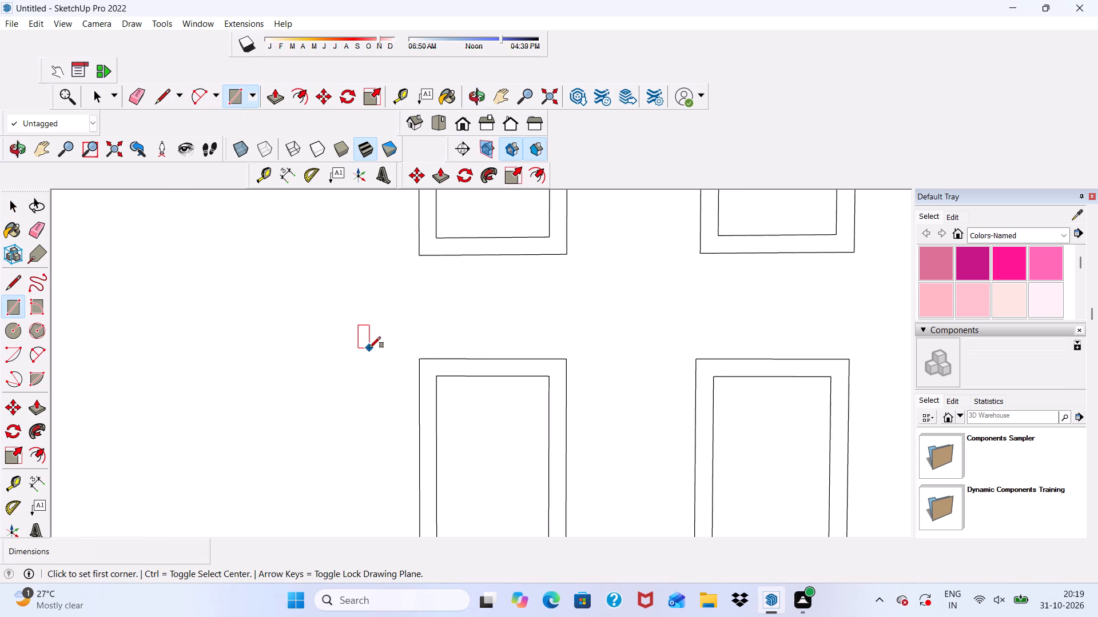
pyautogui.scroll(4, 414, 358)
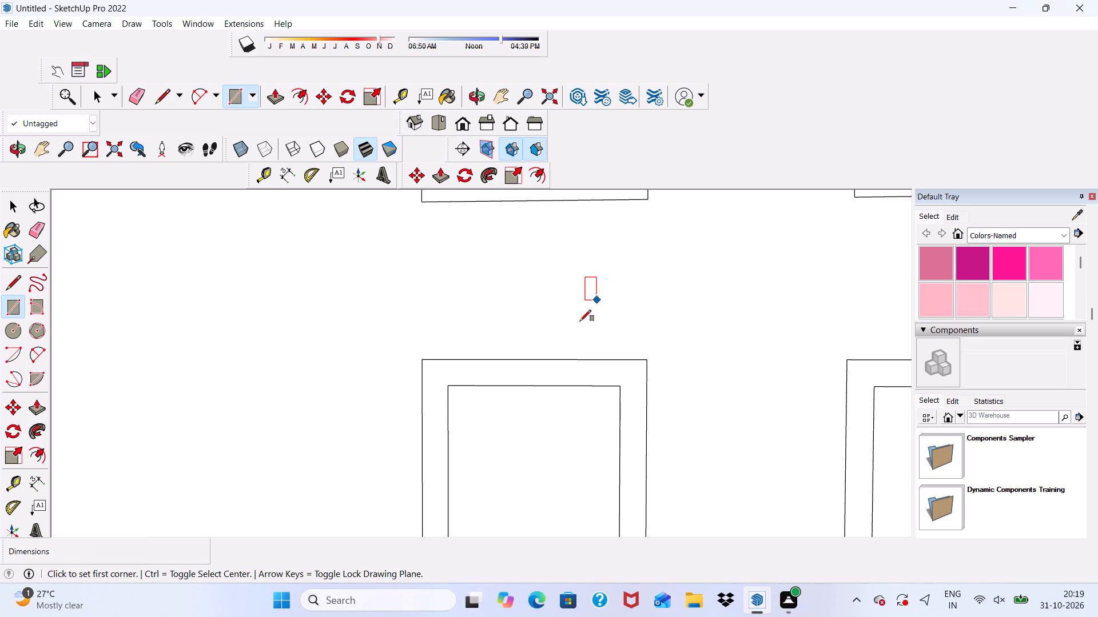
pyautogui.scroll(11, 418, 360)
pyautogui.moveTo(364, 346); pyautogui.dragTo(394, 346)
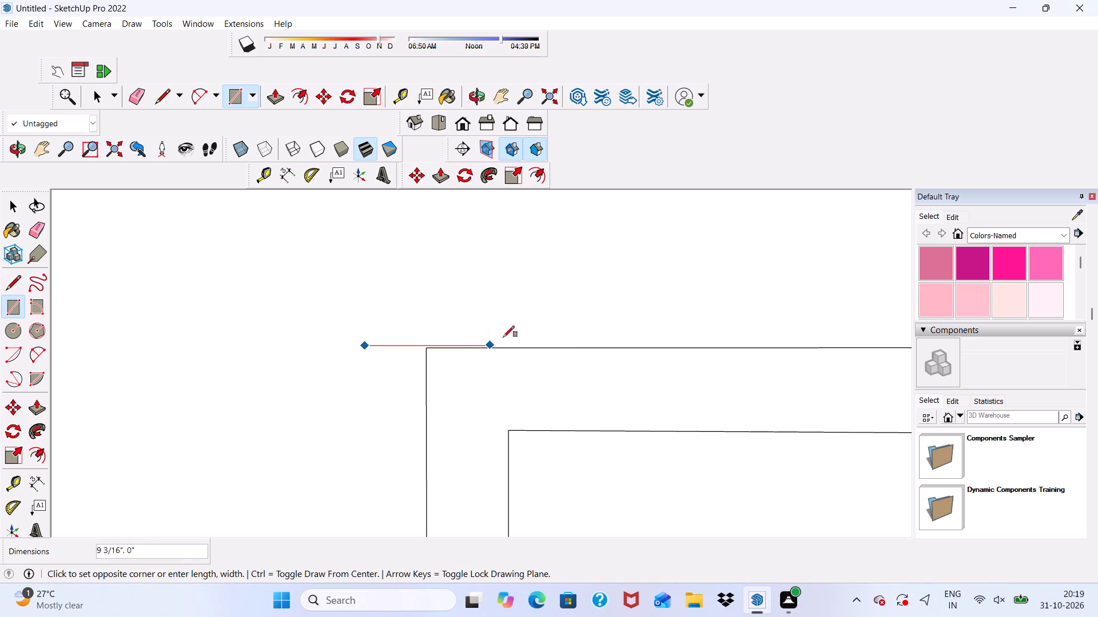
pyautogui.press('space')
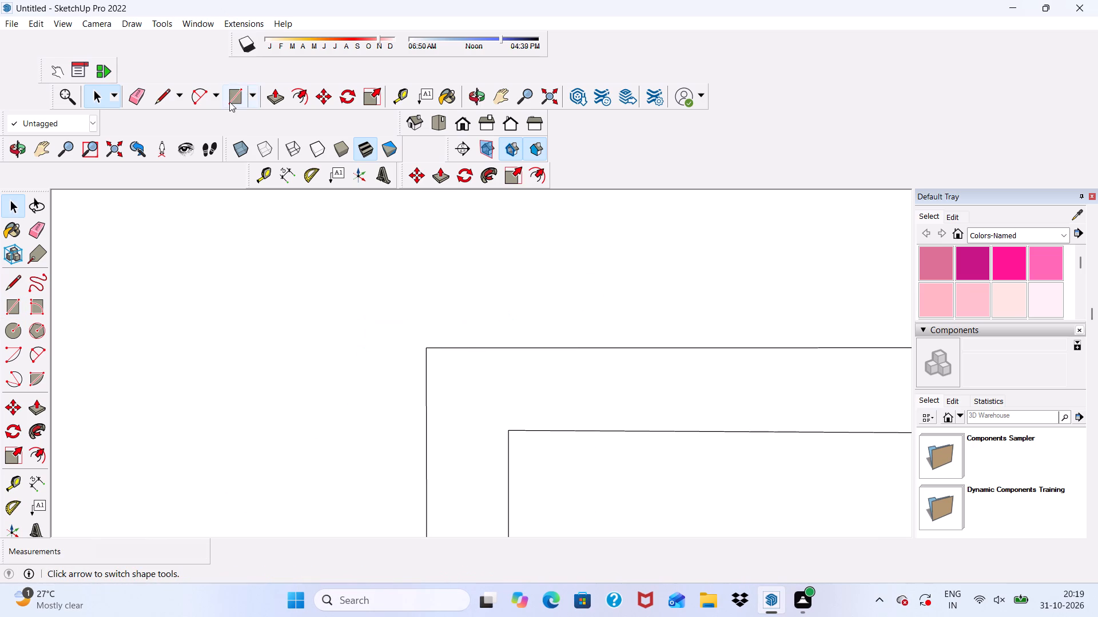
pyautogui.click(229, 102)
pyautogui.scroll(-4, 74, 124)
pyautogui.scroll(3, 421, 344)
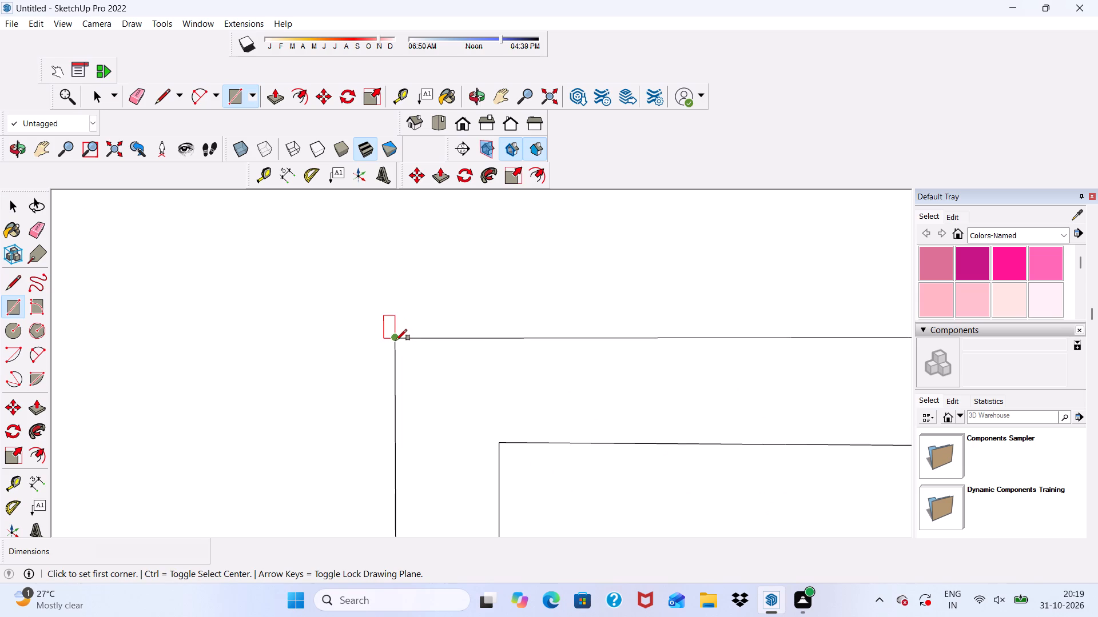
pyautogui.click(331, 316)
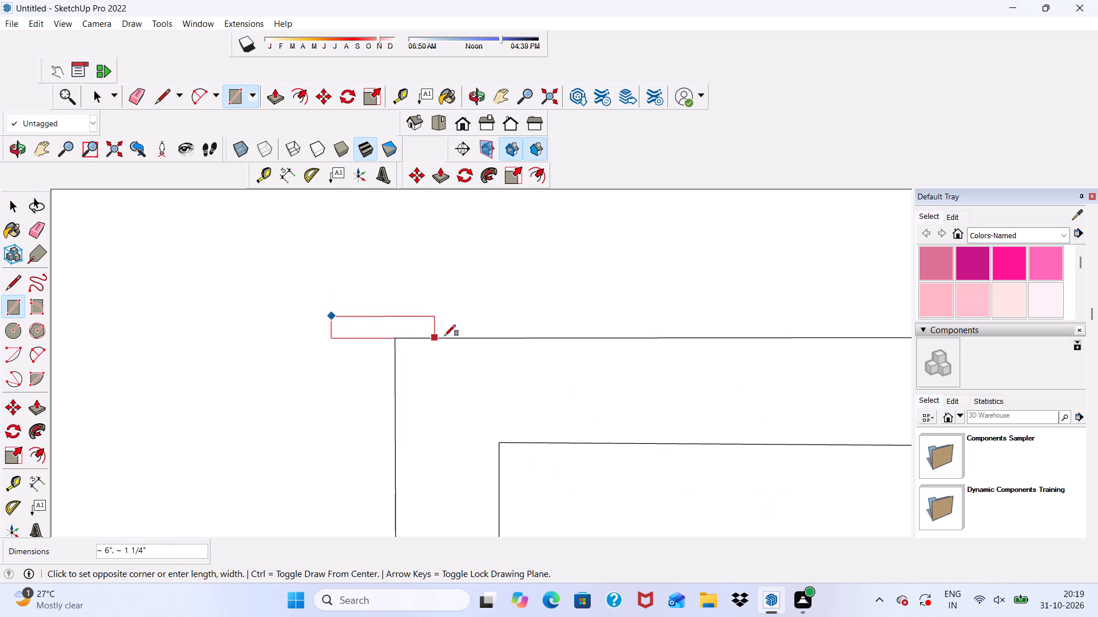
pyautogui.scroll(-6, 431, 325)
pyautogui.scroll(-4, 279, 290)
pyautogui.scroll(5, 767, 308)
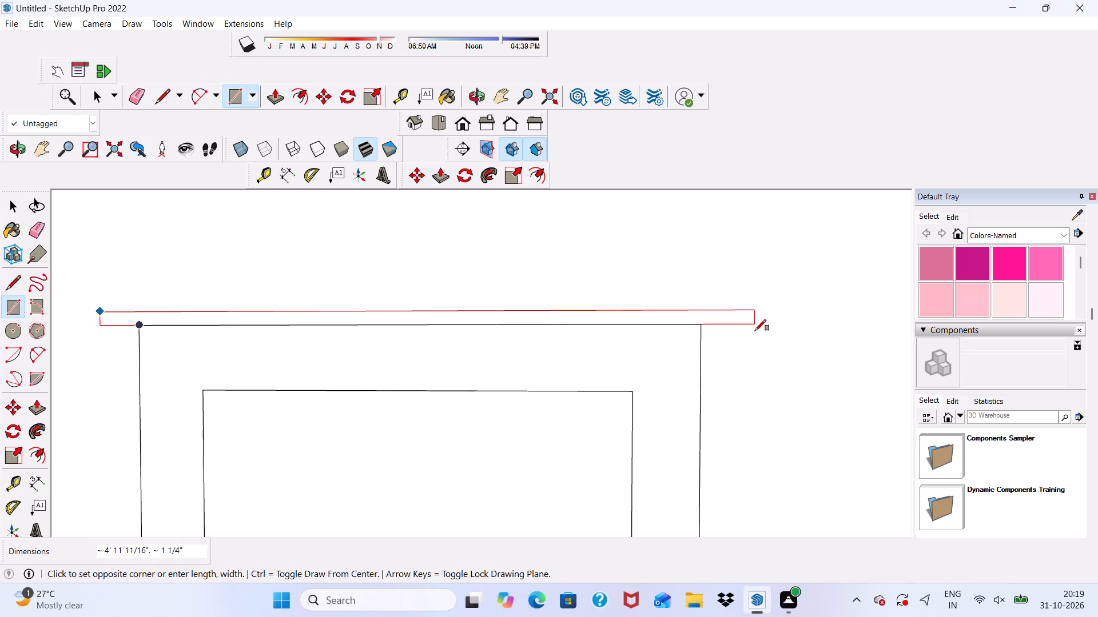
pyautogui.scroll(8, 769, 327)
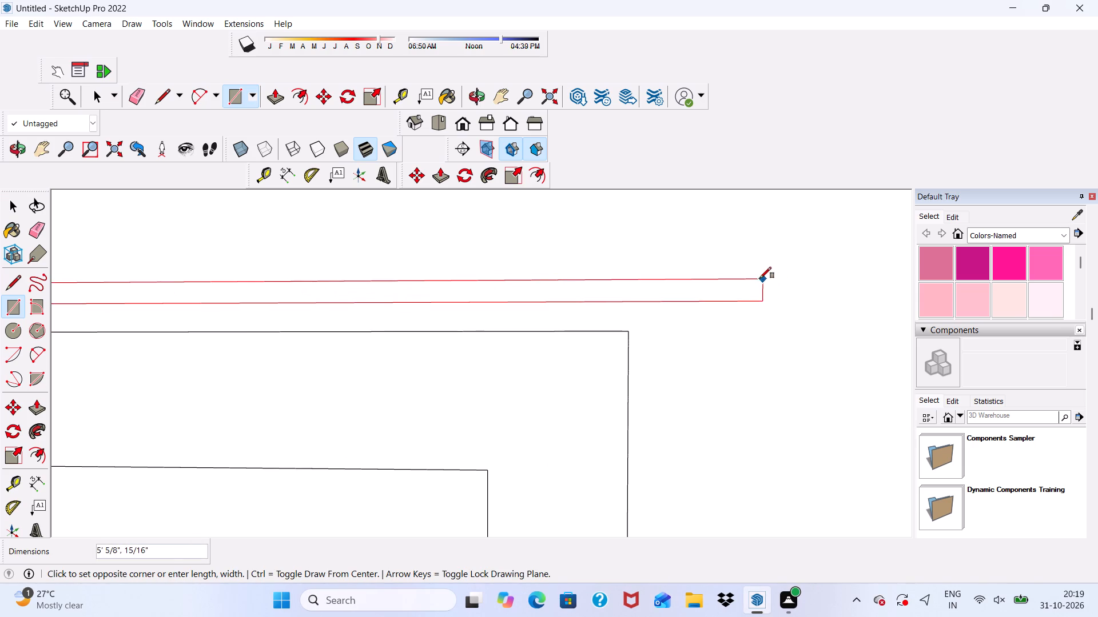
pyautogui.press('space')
# Draw a ledge rectangle about 5' 9" by 8" on top of the next storey down's farther window, starting at the frame's balcony-side corner.
pyautogui.click(240, 99)
pyautogui.scroll(-4, 482, 197)
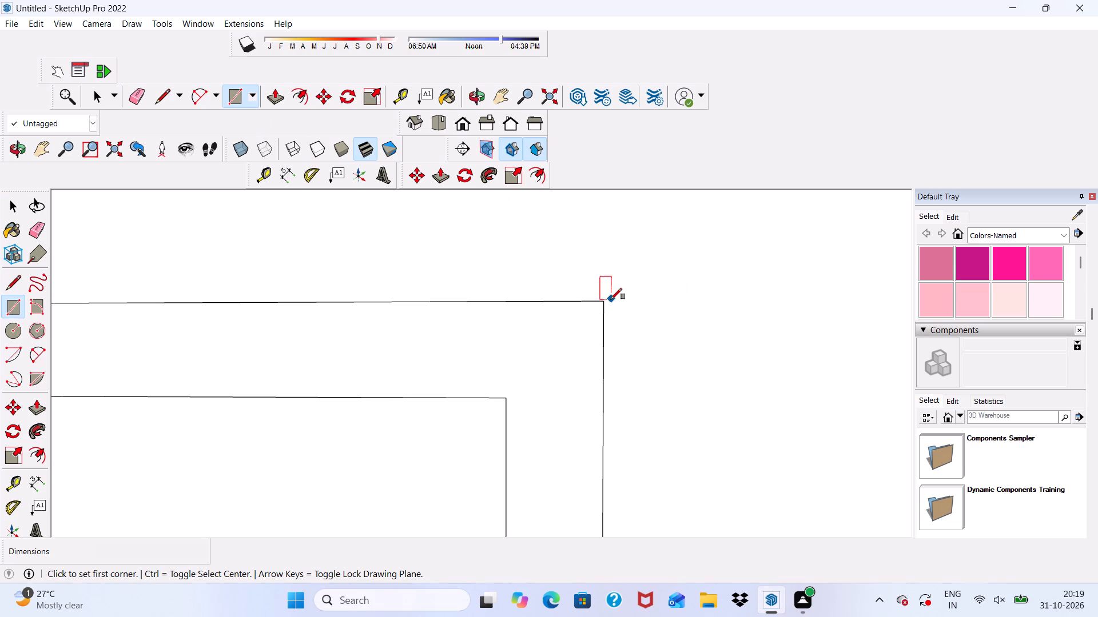
pyautogui.click(601, 300)
pyautogui.scroll(-10, 687, 268)
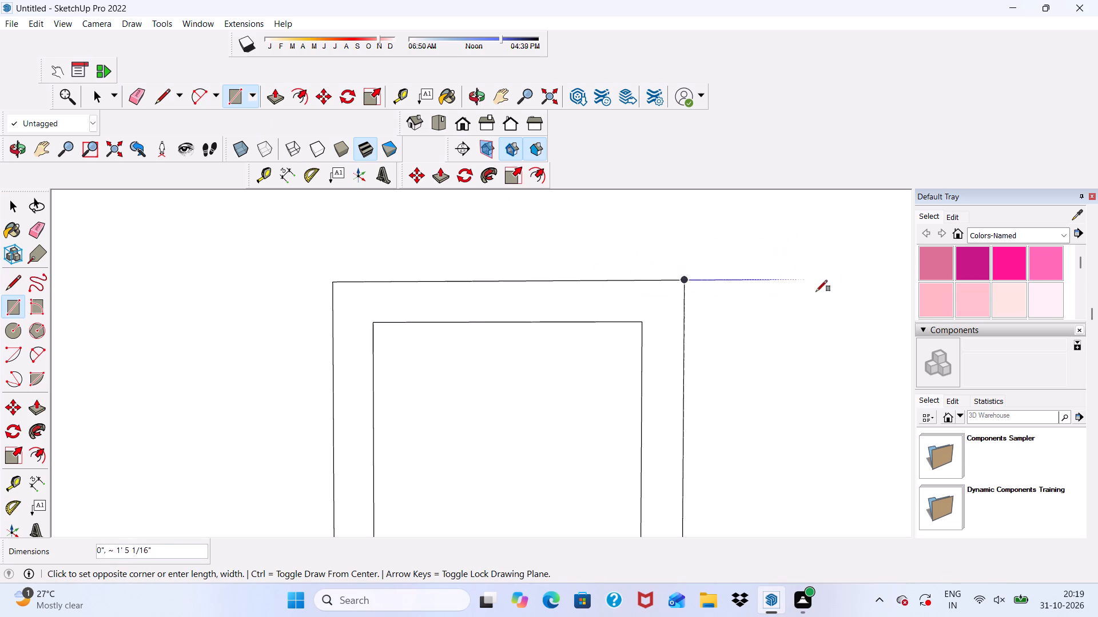
pyautogui.scroll(-9, 343, 274)
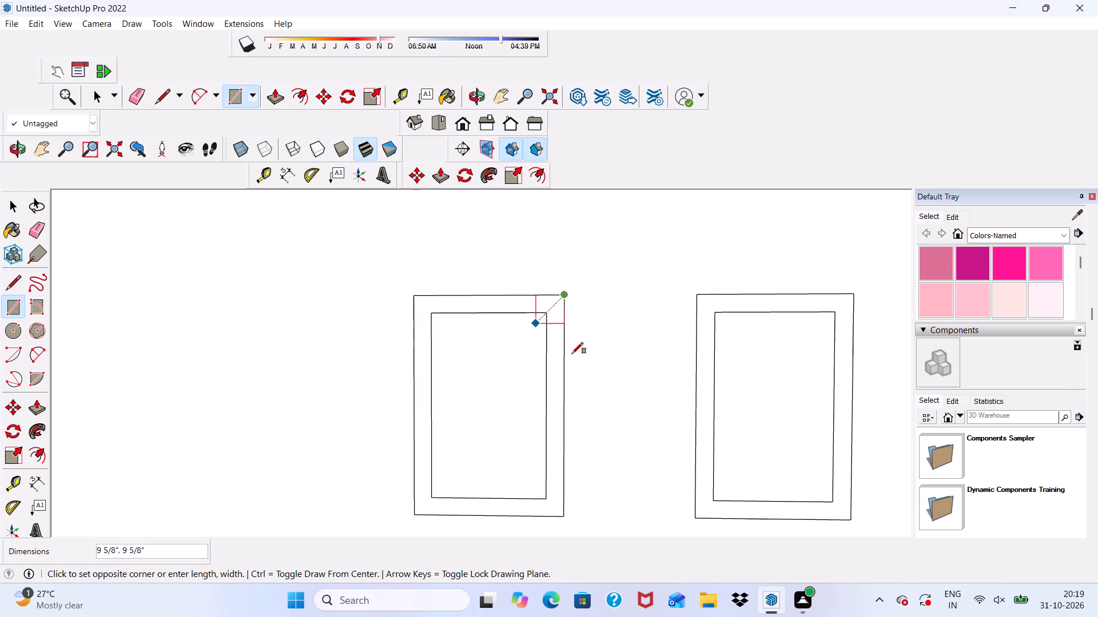
pyautogui.scroll(5, 369, 265)
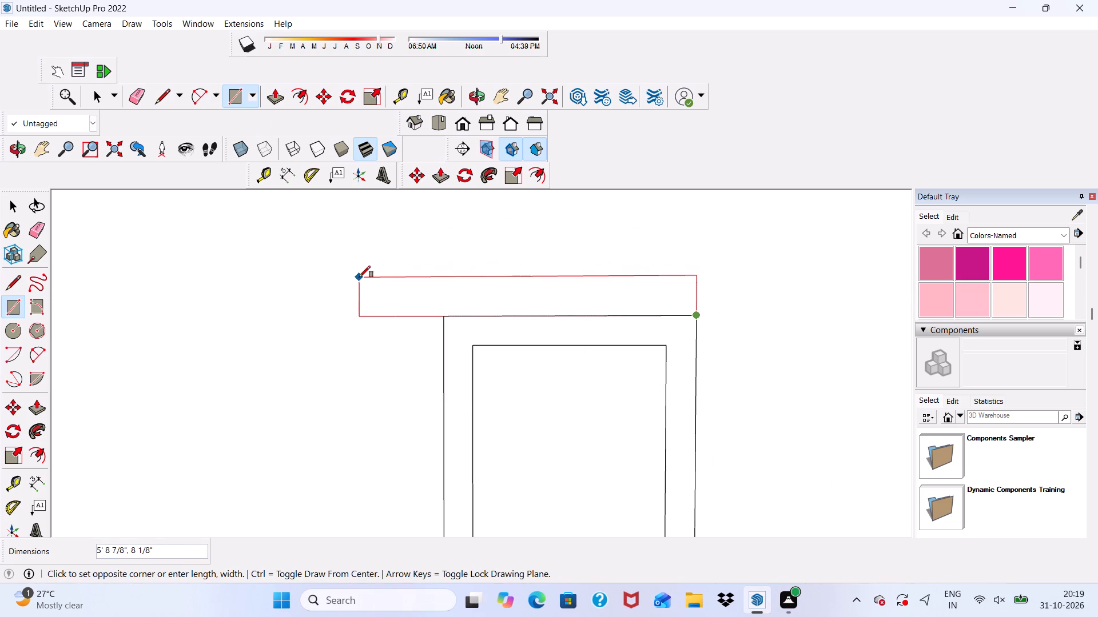
pyautogui.click(359, 274)
pyautogui.press('space')
pyautogui.scroll(-5, 349, 271)
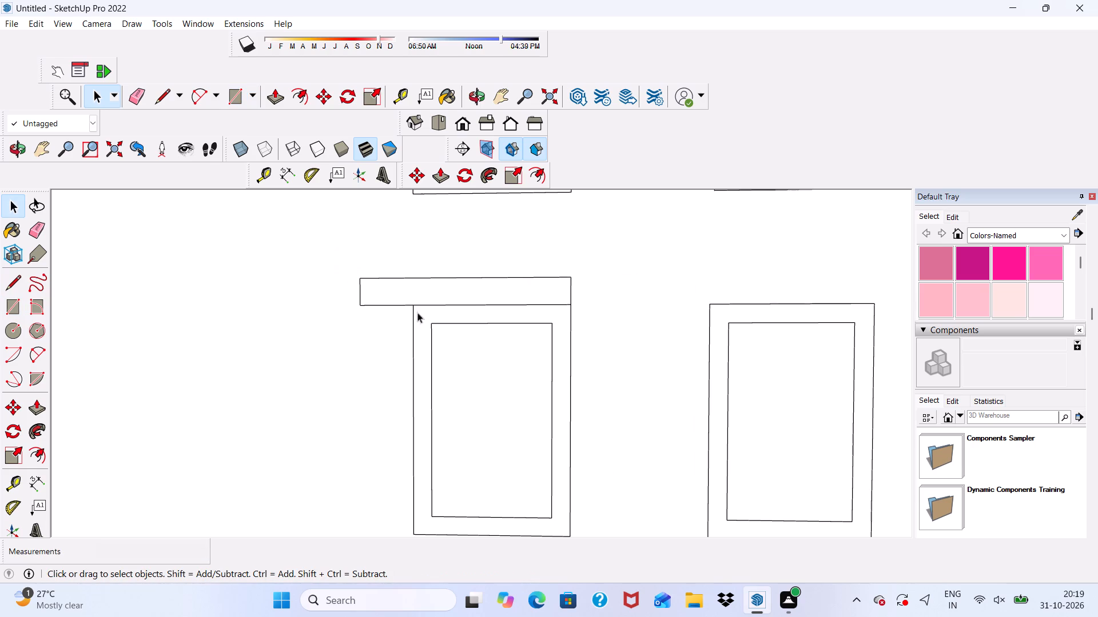
# Copy the ledge rectangle about 8' 8" across onto the top edge of the same storey's balcony-side window frame.
pyautogui.doubleClick(476, 289)
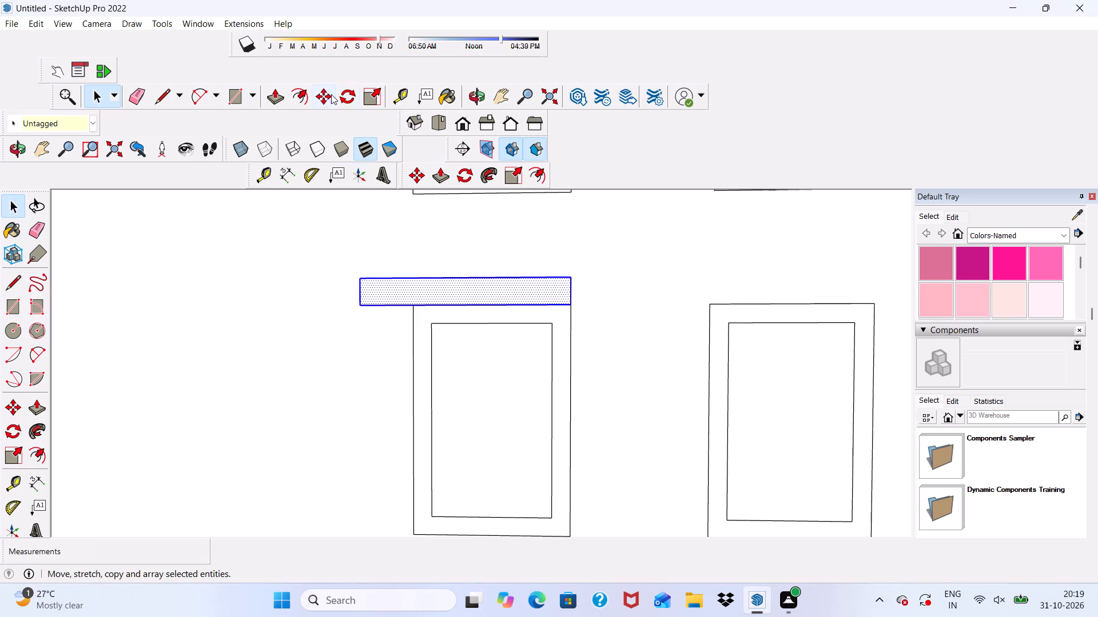
pyautogui.click(325, 97)
pyautogui.click(535, 297)
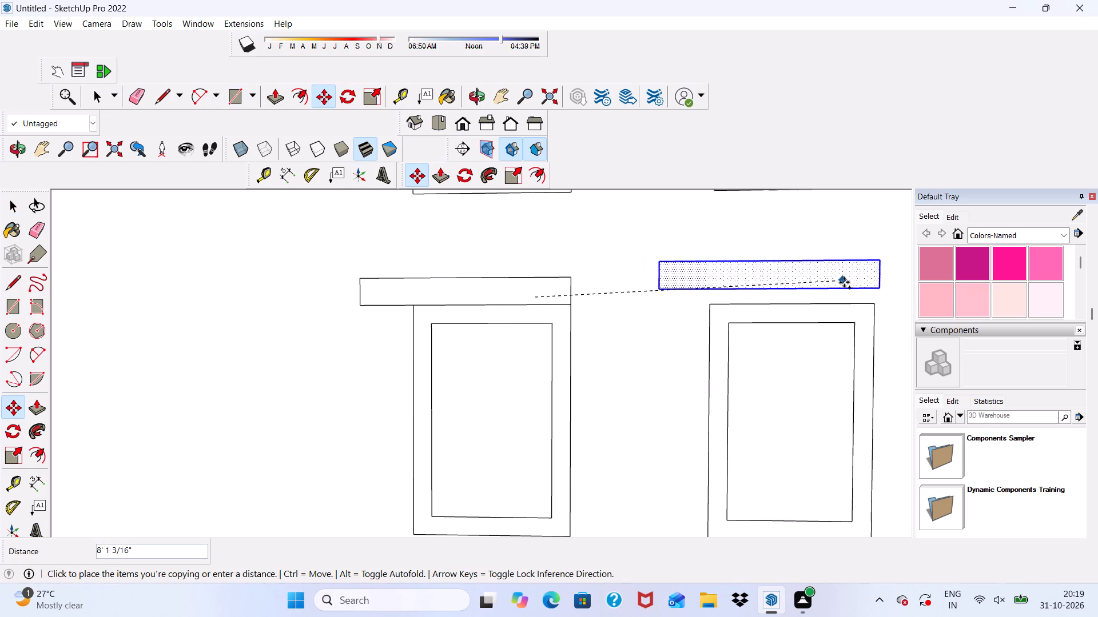
pyautogui.scroll(-4, 825, 266)
pyautogui.scroll(5, 755, 287)
pyautogui.scroll(1, 855, 282)
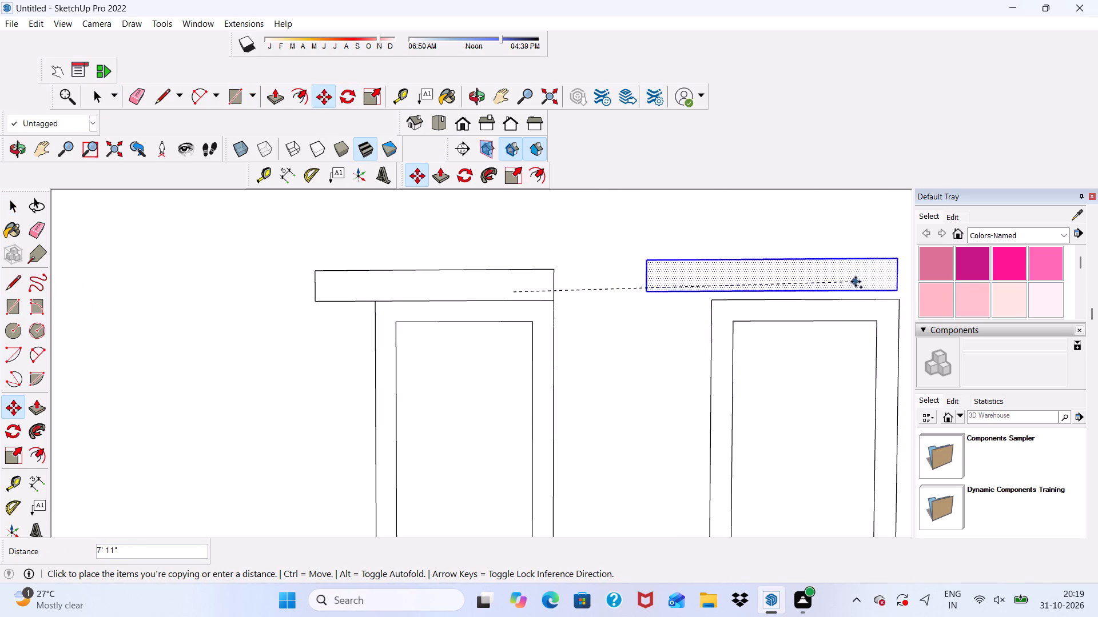
pyautogui.scroll(-8, 782, 263)
pyautogui.scroll(4, 771, 269)
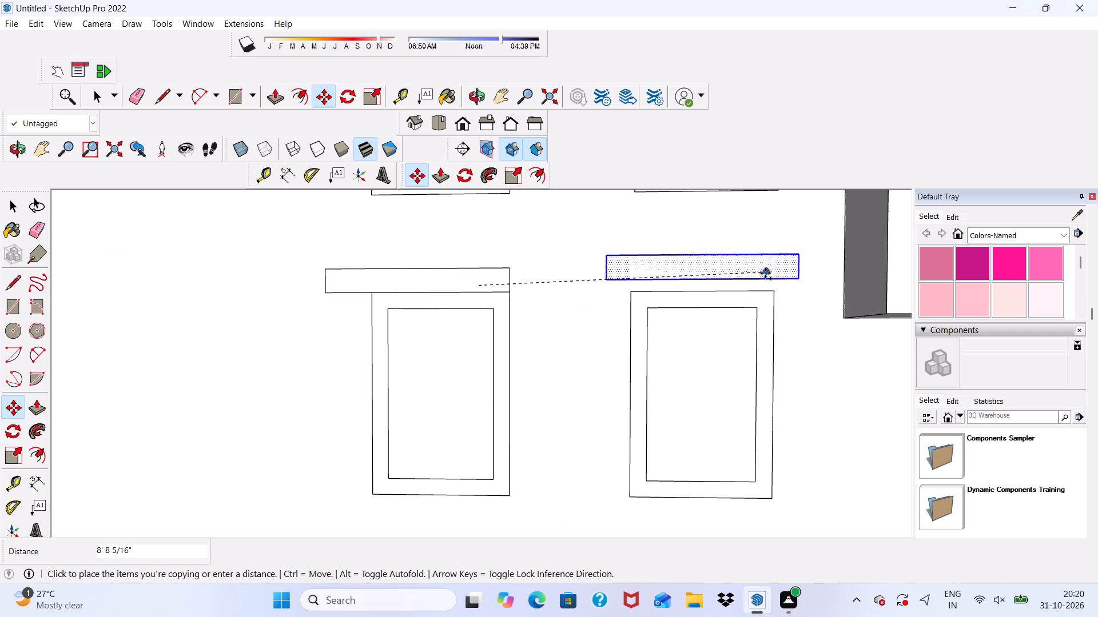
pyautogui.click(763, 278)
pyautogui.scroll(-4, 653, 261)
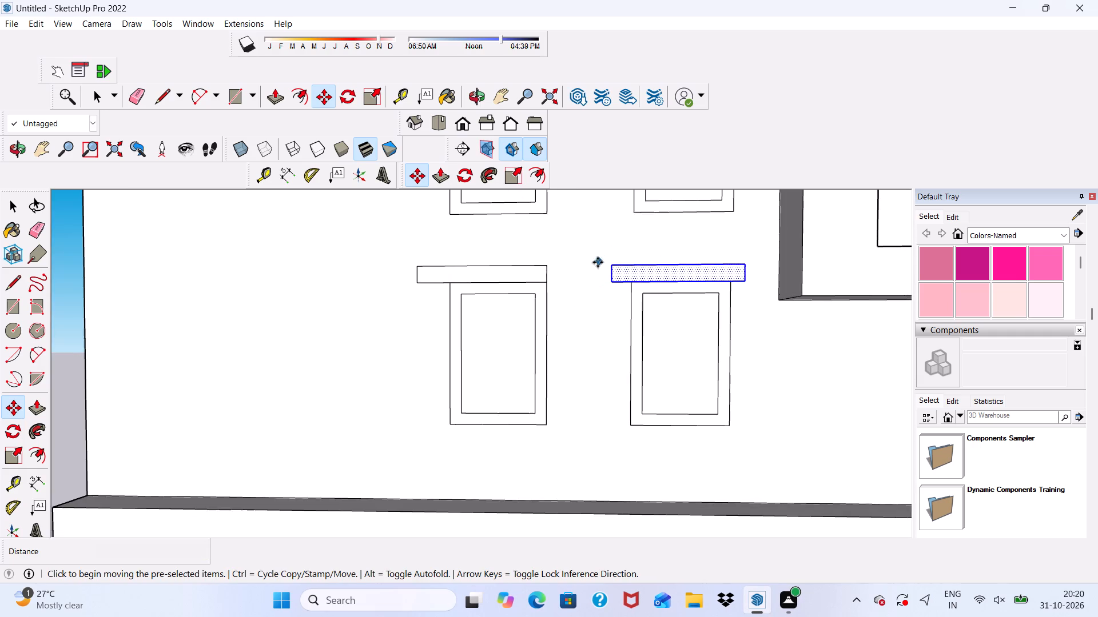
pyautogui.scroll(2, 440, 292)
# Extrude the ledge rectangle above this storey's farther window 1' 9" out from the wall.
pyautogui.press('space')
pyautogui.click(514, 272)
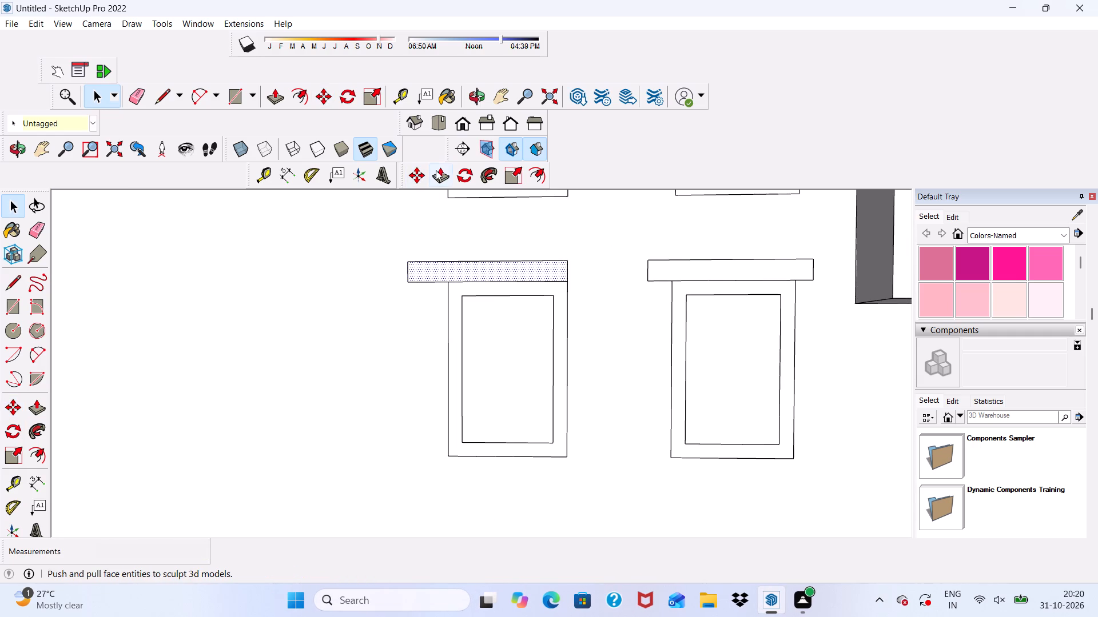
pyautogui.click(443, 171)
pyautogui.click(502, 270)
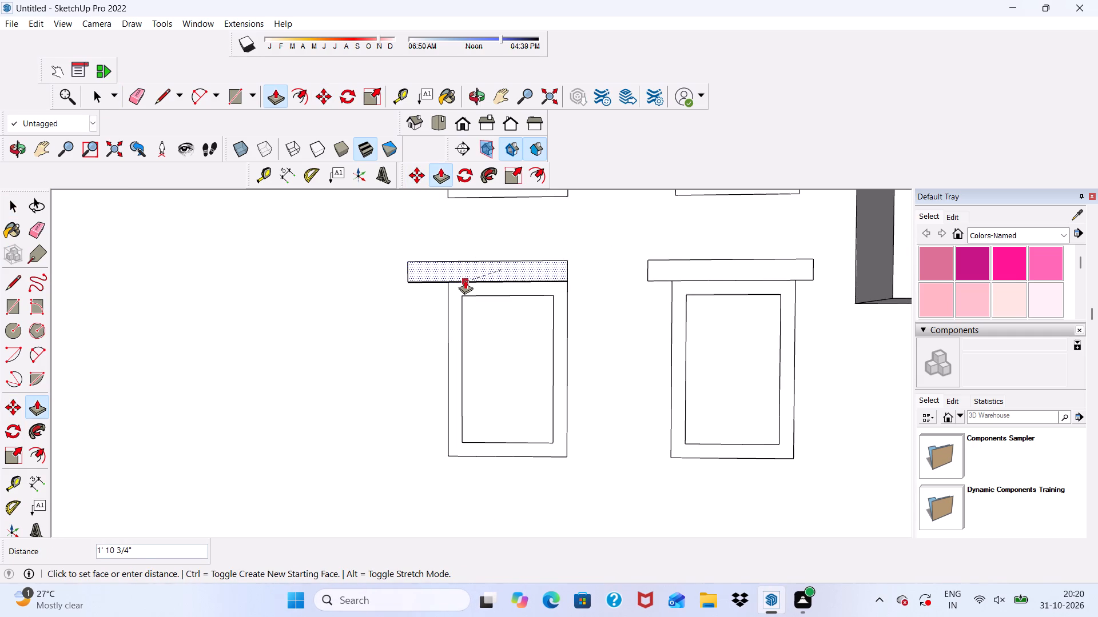
pyautogui.click(465, 280)
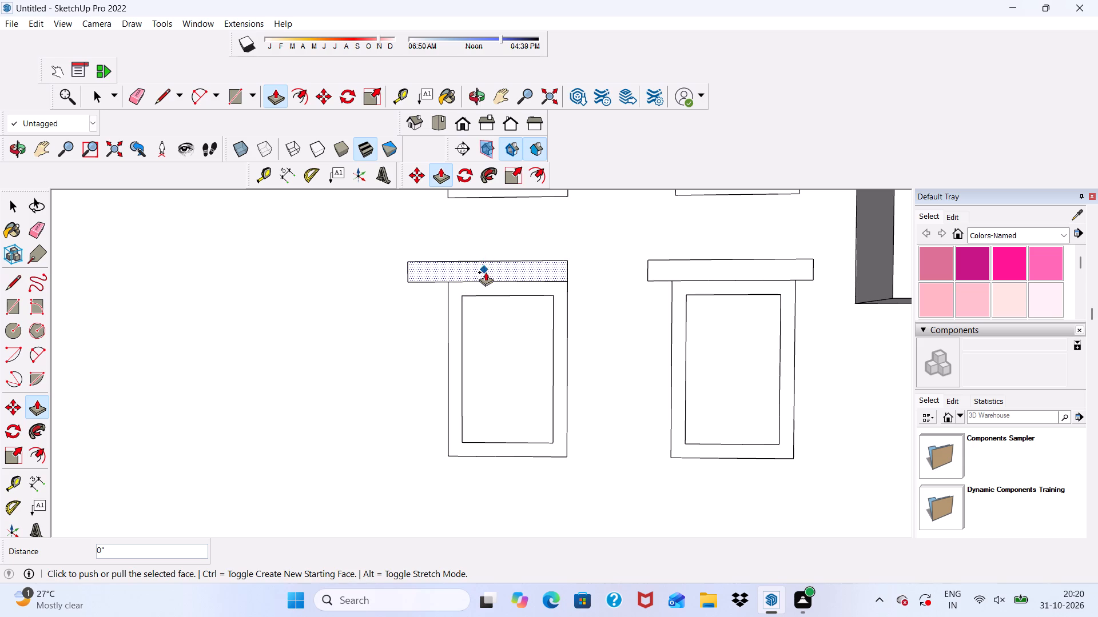
pyautogui.scroll(3, 488, 283)
pyautogui.click(487, 265)
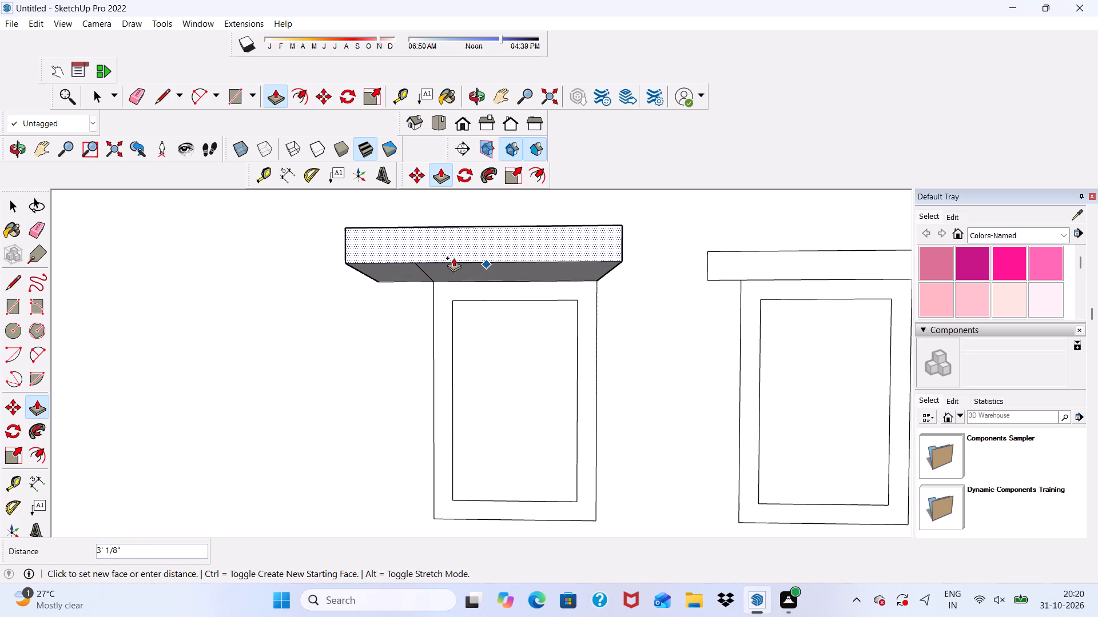
pyautogui.press('1')
pyautogui.write("'9")
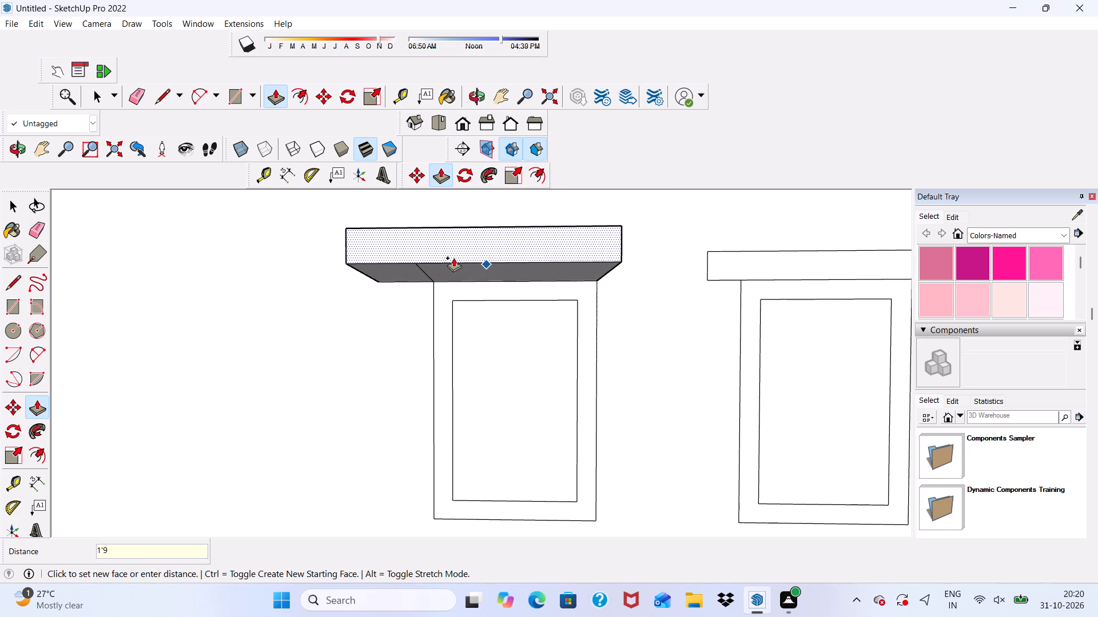
pyautogui.hotkey('shift', '"')
pyautogui.press('Return')
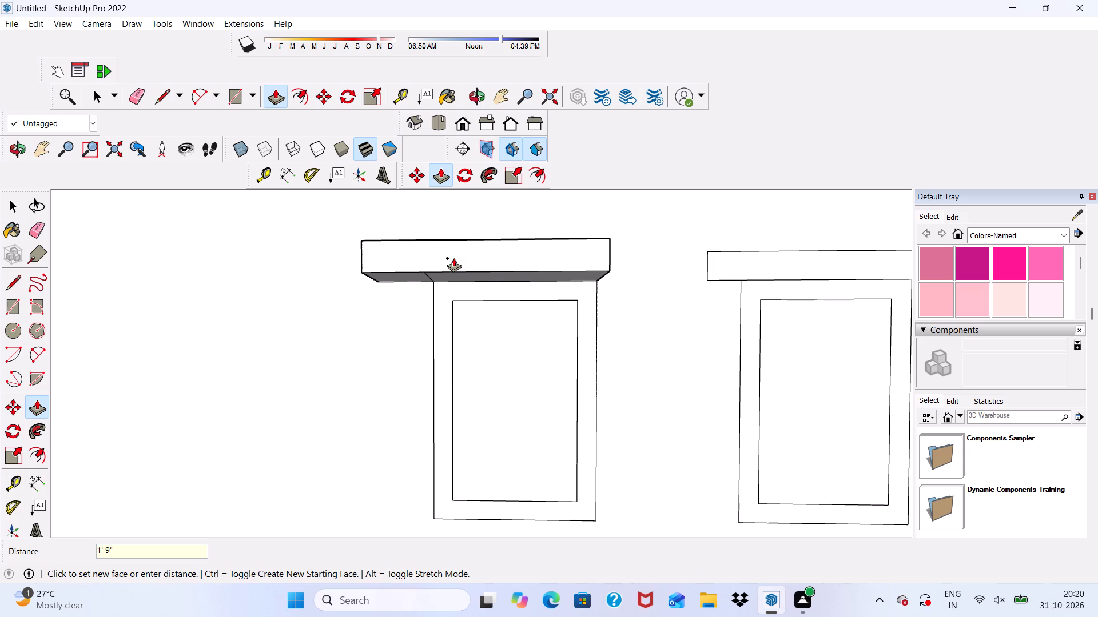
# Extrude the balcony-side window's ledge rectangle outward to match the farther ledge's 1' 9" projection.
pyautogui.scroll(-6, 455, 258)
pyautogui.moveTo(699, 255); pyautogui.dragTo(687, 320, button='middle')
pyautogui.scroll(5, 642, 350)
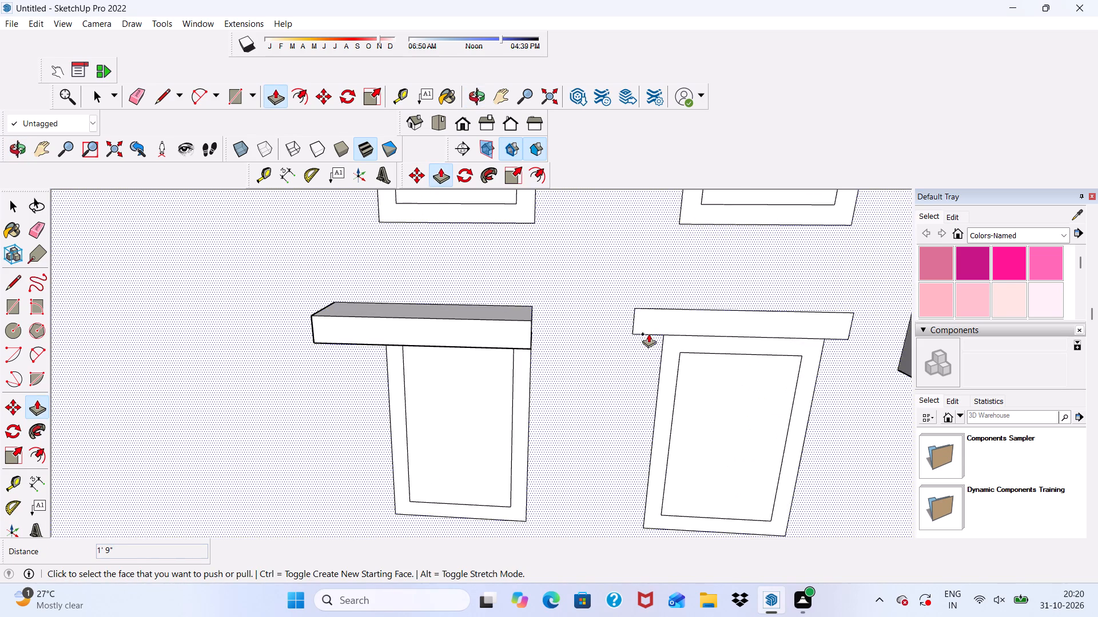
pyautogui.scroll(1, 649, 332)
pyautogui.click(656, 318)
pyautogui.scroll(1, 484, 330)
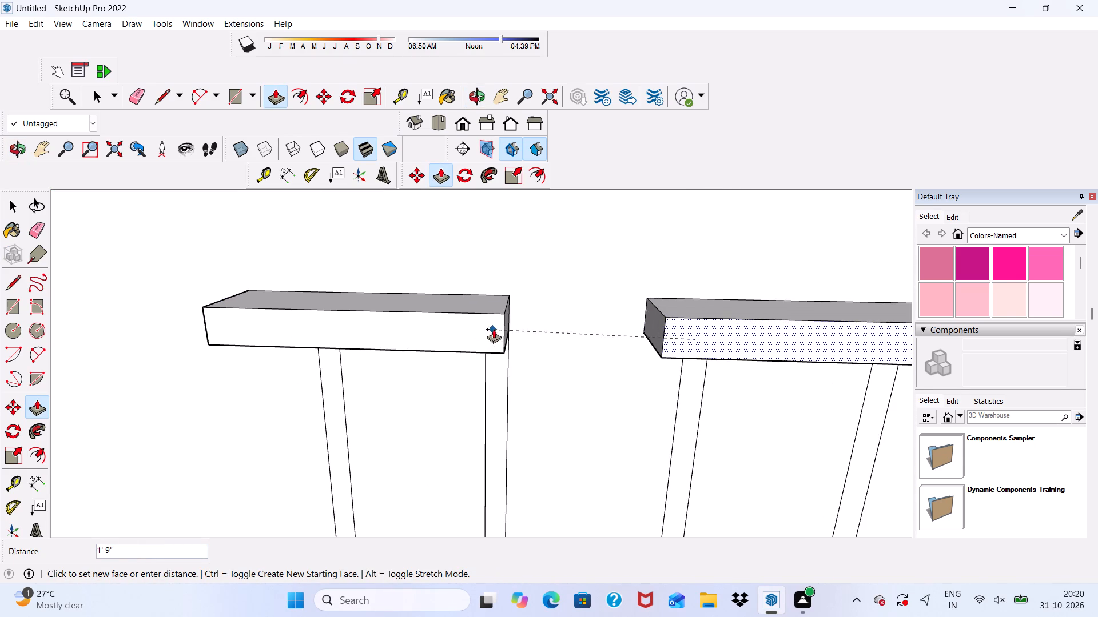
pyautogui.click(502, 323)
# Extend the balcony-side end of the farther window's ledge by about 10 3/8" so it overhangs the frame.
pyautogui.scroll(-7, 503, 324)
pyautogui.moveTo(599, 293); pyautogui.dragTo(551, 217, button='middle')
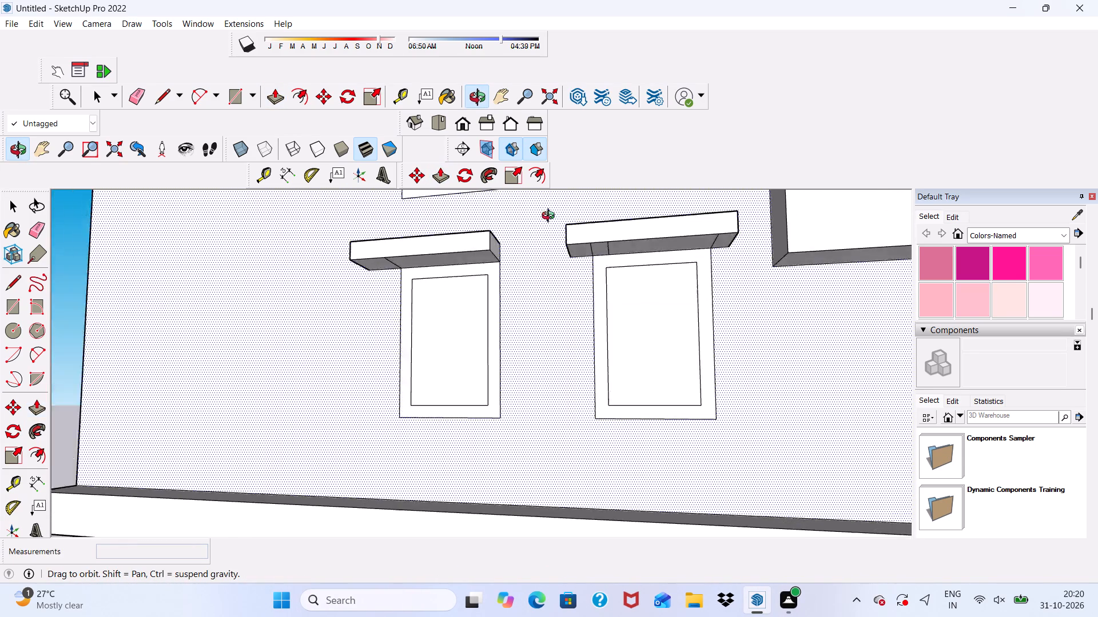
pyautogui.moveTo(551, 217); pyautogui.dragTo(488, 278, button='middle')
pyautogui.scroll(8, 437, 305)
pyautogui.click(428, 298)
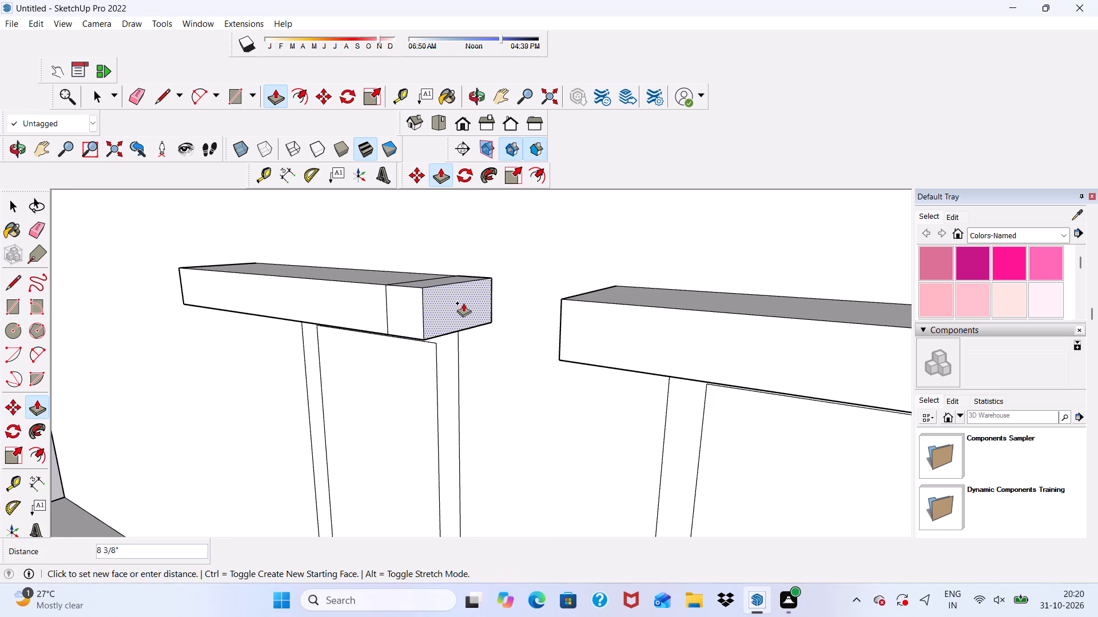
pyautogui.click(472, 301)
pyautogui.scroll(-2, 473, 299)
pyautogui.moveTo(475, 302); pyautogui.dragTo(587, 254, button='middle')
pyautogui.scroll(1, 587, 254)
pyautogui.scroll(-4, 587, 255)
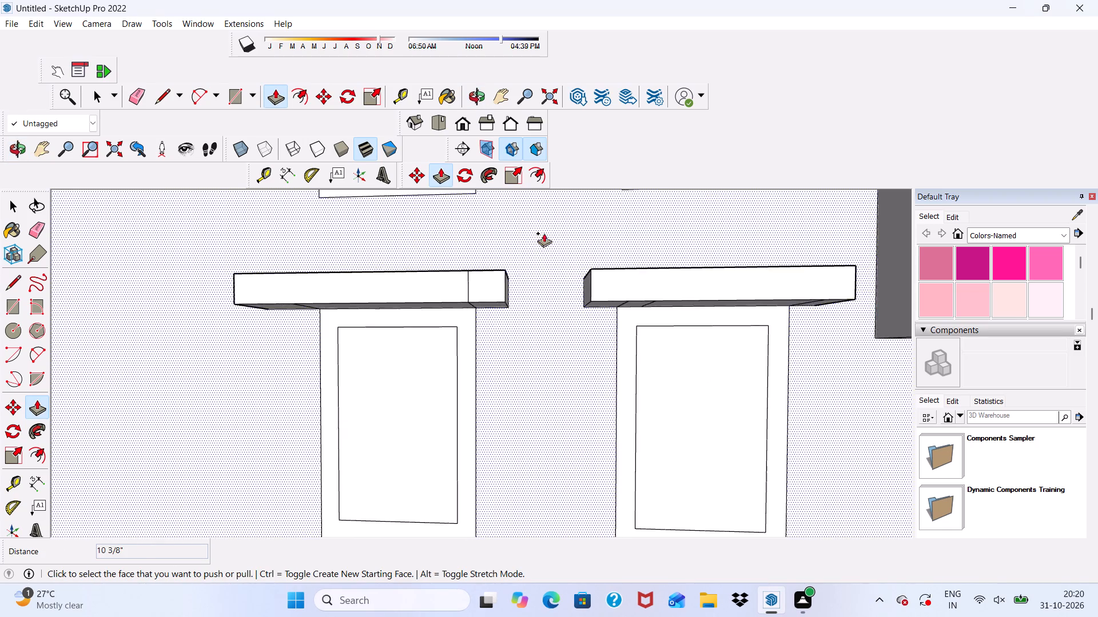
# Extend the balcony-side end of the balcony-side window's ledge by about 2 13/16".
pyautogui.scroll(-3, 544, 233)
pyautogui.moveTo(583, 270); pyautogui.dragTo(491, 262, button='middle')
pyautogui.scroll(7, 708, 265)
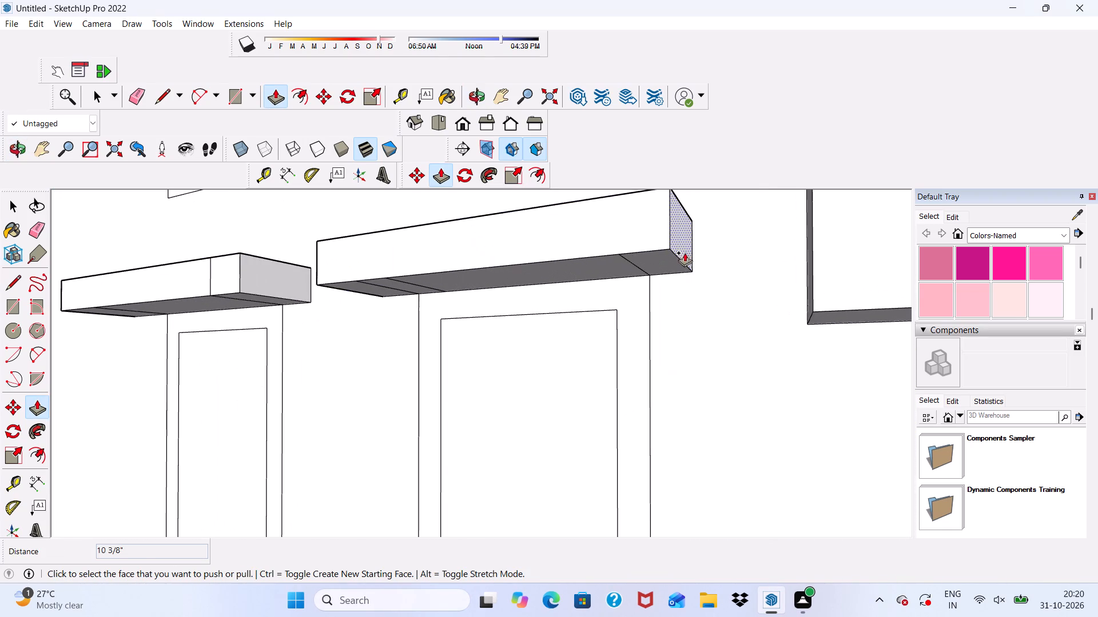
pyautogui.click(689, 238)
pyautogui.click(707, 236)
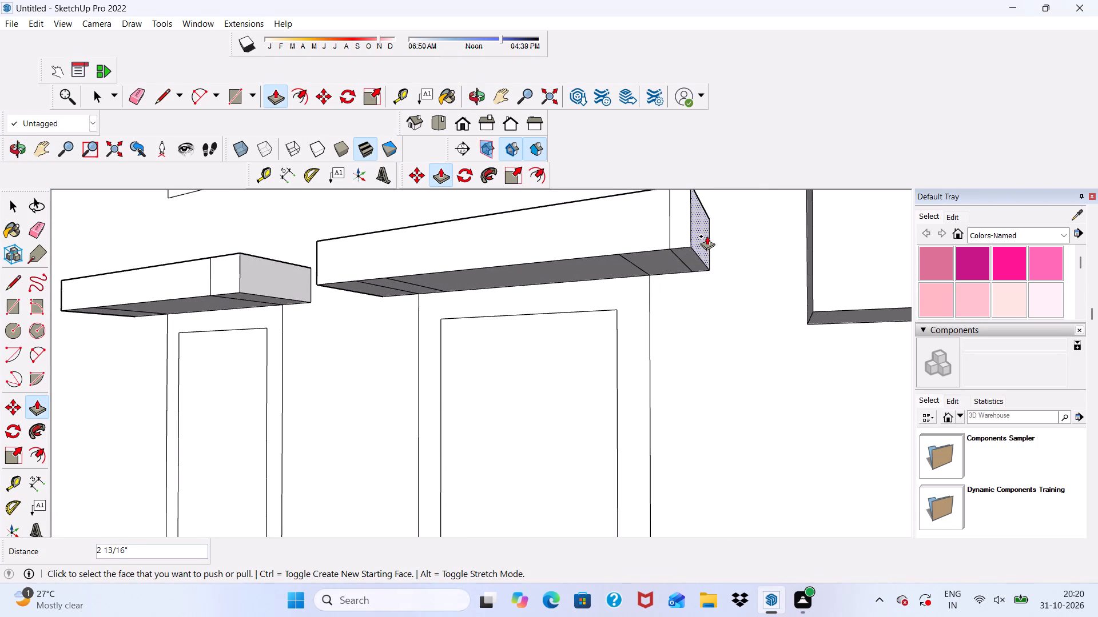
# Erase the leftover seam lines on the top, front and underside of the farther window's ledge.
pyautogui.scroll(-4, 691, 244)
pyautogui.moveTo(636, 307); pyautogui.dragTo(672, 468, button='middle')
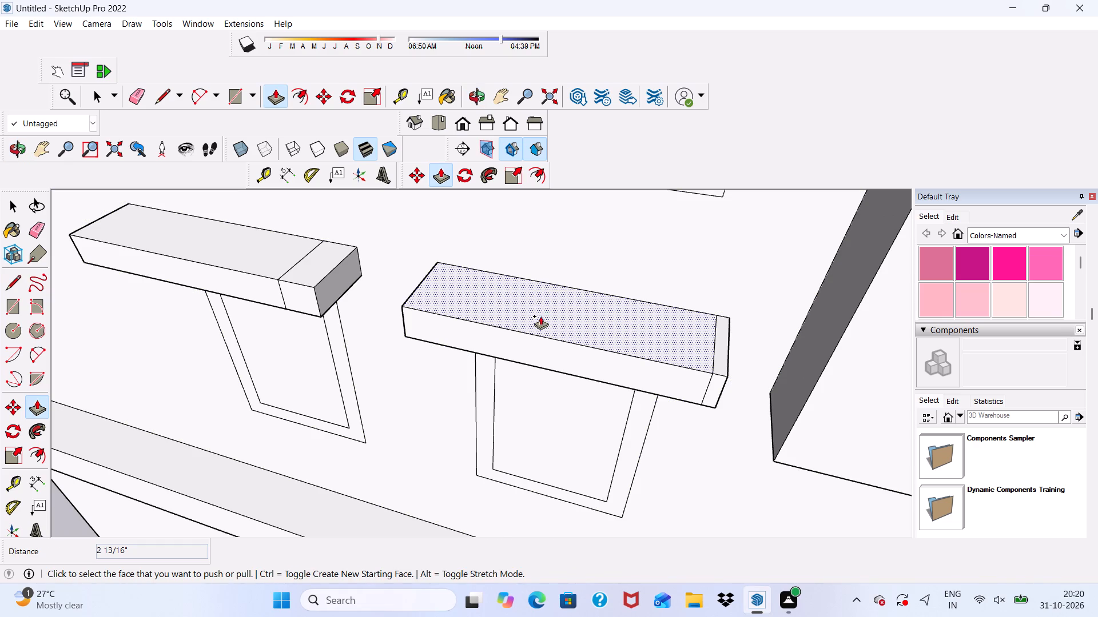
pyautogui.press('space')
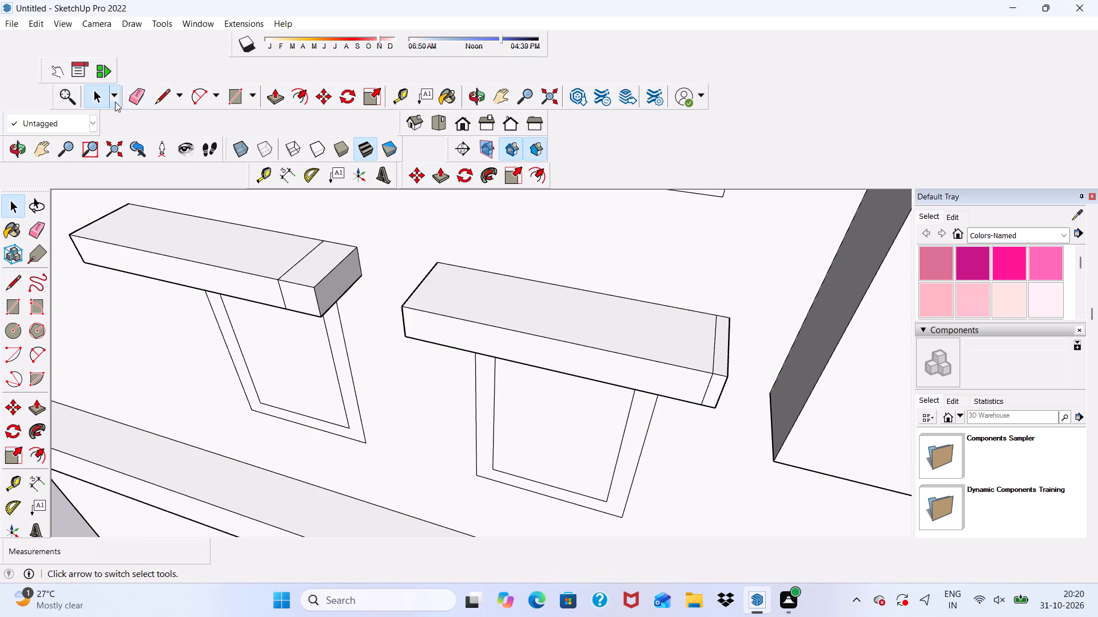
pyautogui.click(132, 94)
pyautogui.scroll(4, 310, 242)
pyautogui.moveTo(307, 251); pyautogui.dragTo(308, 266)
pyautogui.moveTo(303, 283); pyautogui.dragTo(332, 178, button='middle')
pyautogui.scroll(-1, 303, 261)
pyautogui.moveTo(284, 272); pyautogui.dragTo(274, 279)
pyautogui.moveTo(250, 282); pyautogui.dragTo(283, 167, button='middle')
pyautogui.scroll(2, 297, 308)
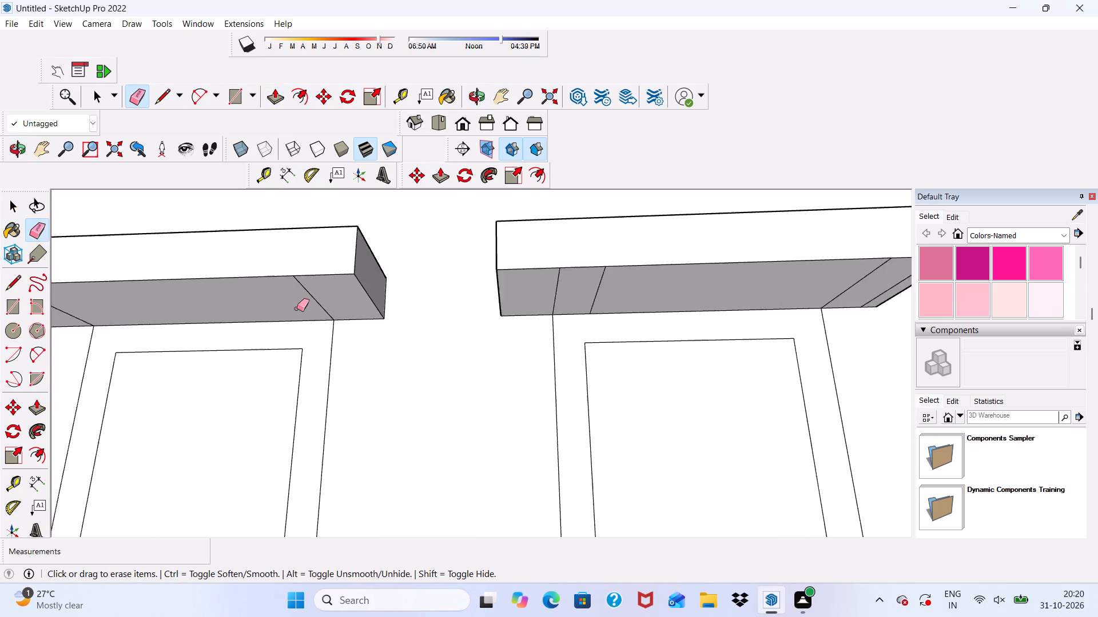
pyautogui.scroll(2, 297, 308)
pyautogui.moveTo(311, 273); pyautogui.dragTo(309, 285)
pyautogui.scroll(-8, 319, 208)
pyautogui.moveTo(134, 264); pyautogui.dragTo(138, 264)
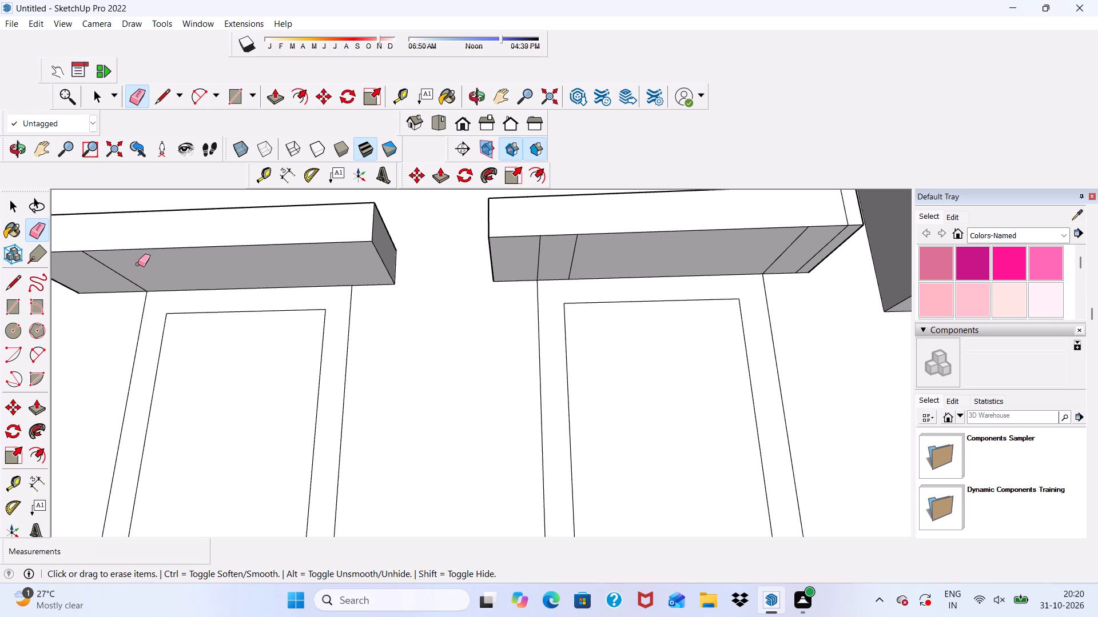
pyautogui.moveTo(138, 264); pyautogui.dragTo(170, 264)
pyautogui.moveTo(164, 272); pyautogui.dragTo(191, 256)
pyautogui.click(191, 256)
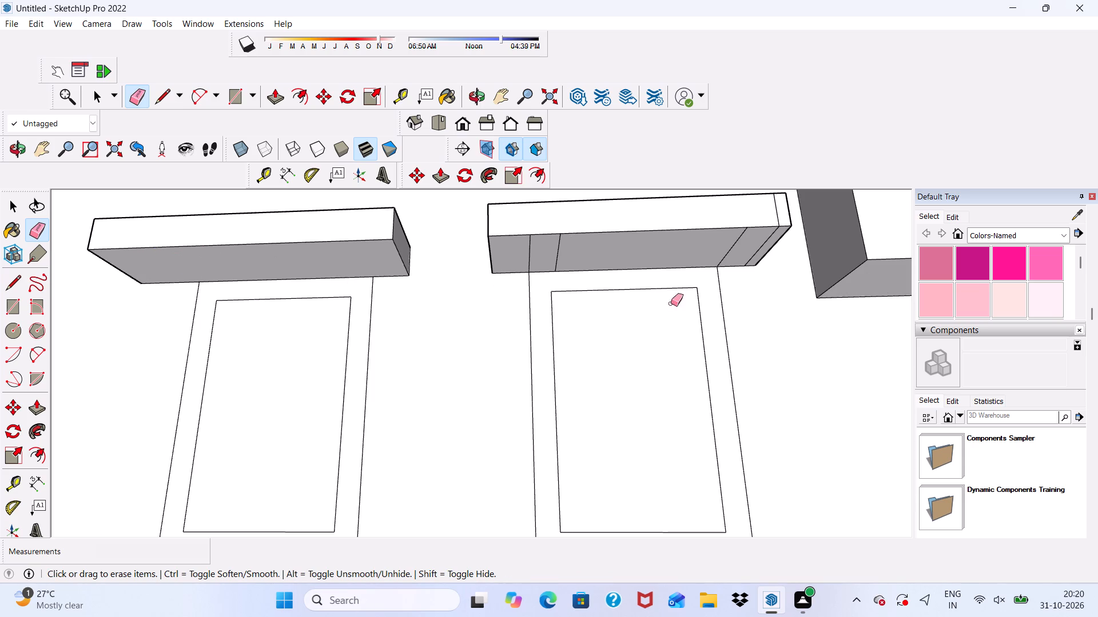
# Erase the leftover seam lines on the underside, front and top of the balcony-side window's ledge.
pyautogui.scroll(3, 536, 258)
pyautogui.moveTo(524, 255); pyautogui.dragTo(578, 247)
pyautogui.scroll(-5, 548, 240)
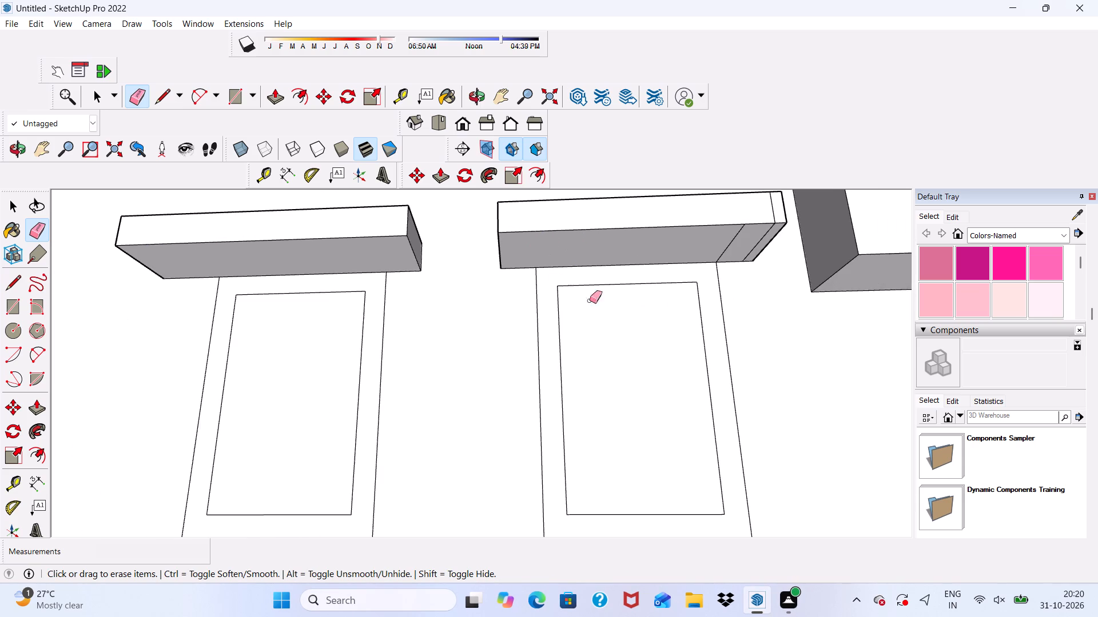
pyautogui.scroll(9, 738, 248)
pyautogui.click(748, 233)
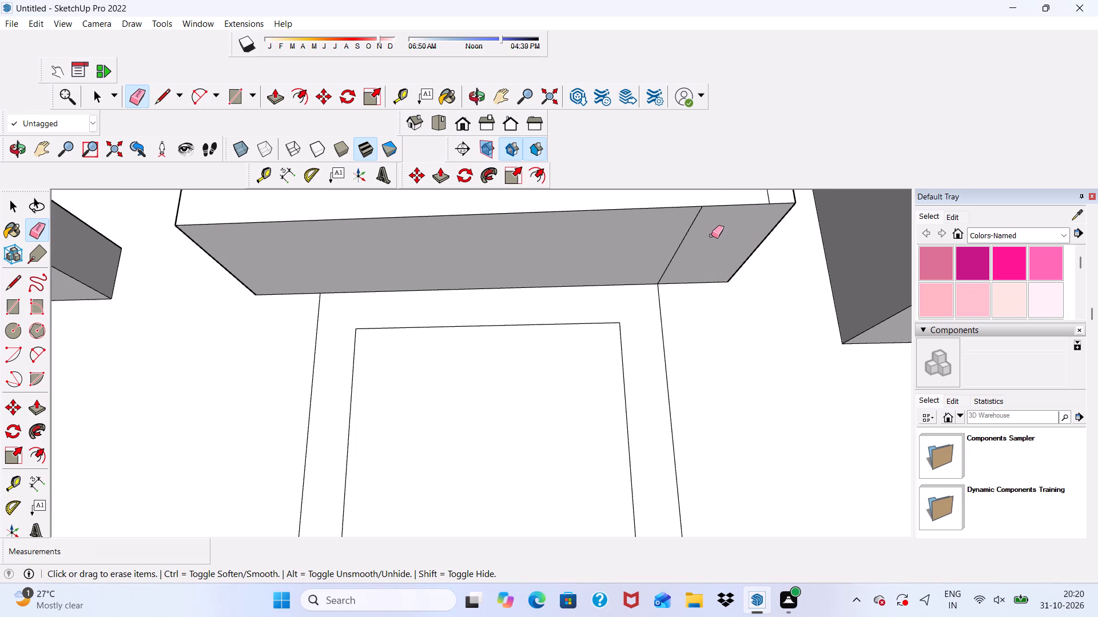
pyautogui.moveTo(710, 235); pyautogui.dragTo(643, 234)
pyautogui.scroll(-3, 694, 222)
pyautogui.moveTo(697, 234); pyautogui.dragTo(650, 382, button='middle')
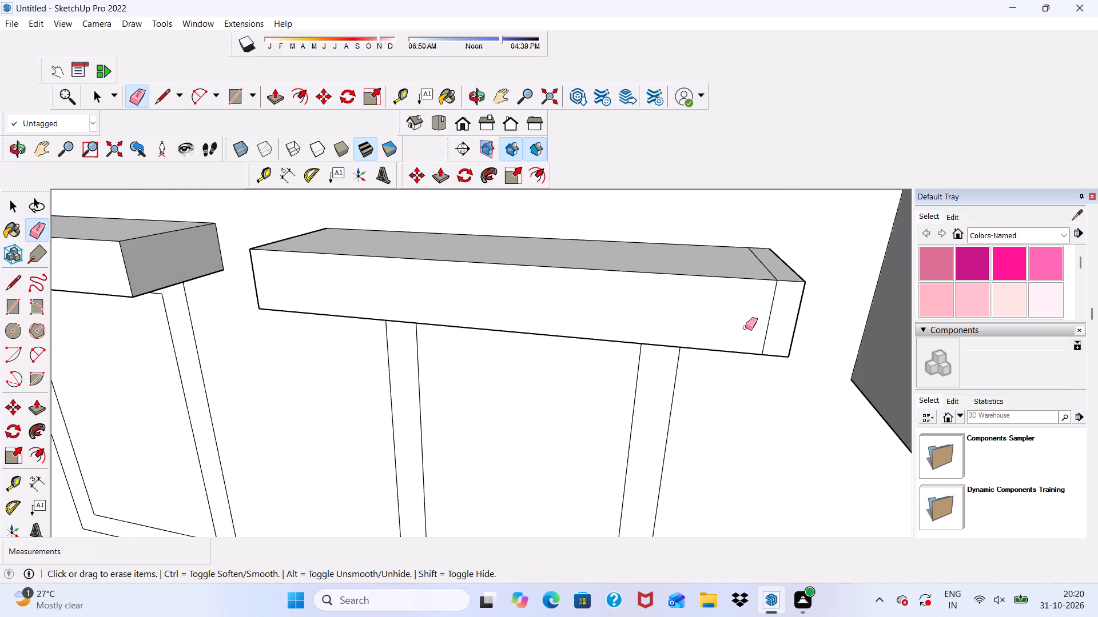
pyautogui.moveTo(751, 328); pyautogui.dragTo(773, 325)
pyautogui.scroll(4, 785, 253)
pyautogui.click(751, 274)
pyautogui.scroll(-5, 757, 258)
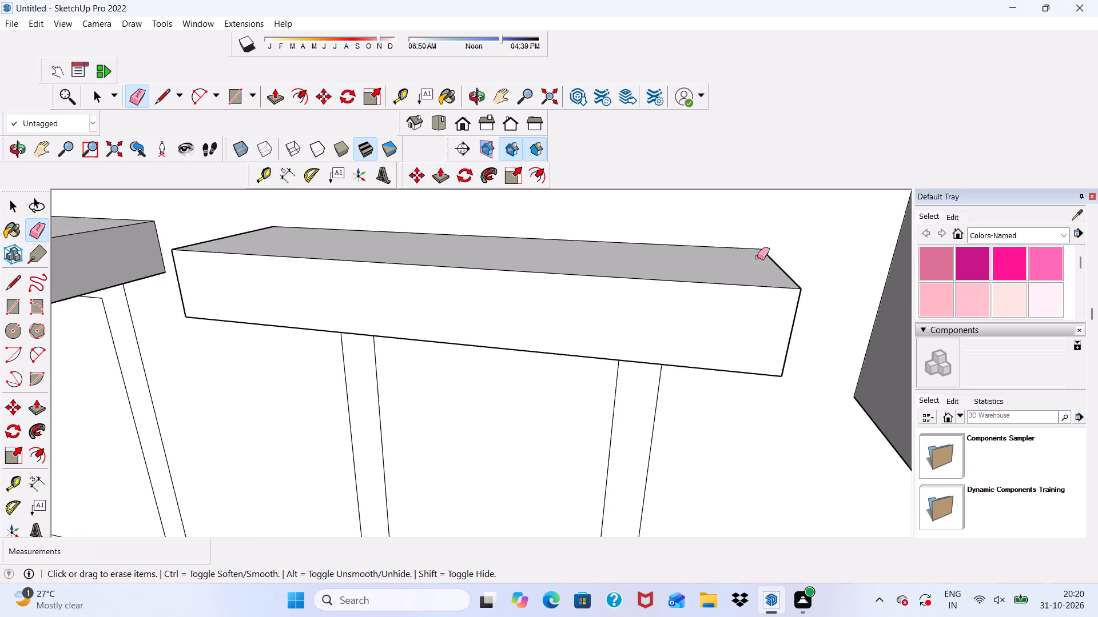
# Lower the top face of the balcony-side window's ledge by about 3 3/8" to make it thinner.
pyautogui.press('space')
pyautogui.scroll(-5, 760, 242)
pyautogui.moveTo(412, 276); pyautogui.dragTo(391, 412, button='middle')
pyautogui.scroll(2, 482, 430)
pyautogui.click(486, 417)
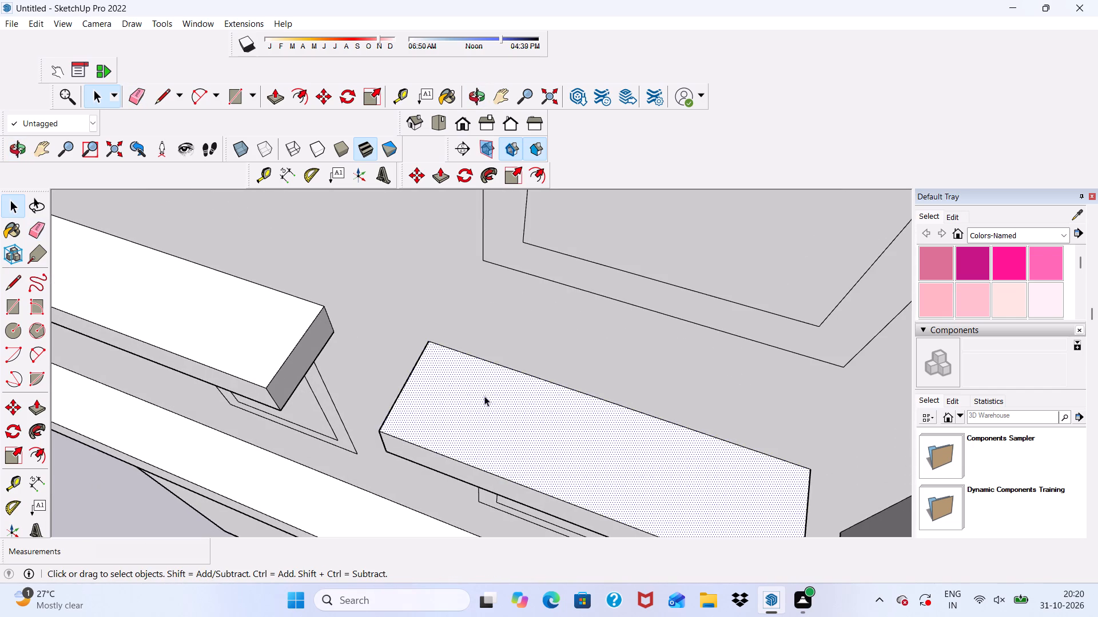
pyautogui.click(445, 175)
pyautogui.moveTo(470, 375); pyautogui.dragTo(470, 384)
pyautogui.scroll(-3, 432, 394)
pyautogui.moveTo(438, 380); pyautogui.dragTo(484, 280, button='middle')
pyautogui.scroll(3, 514, 328)
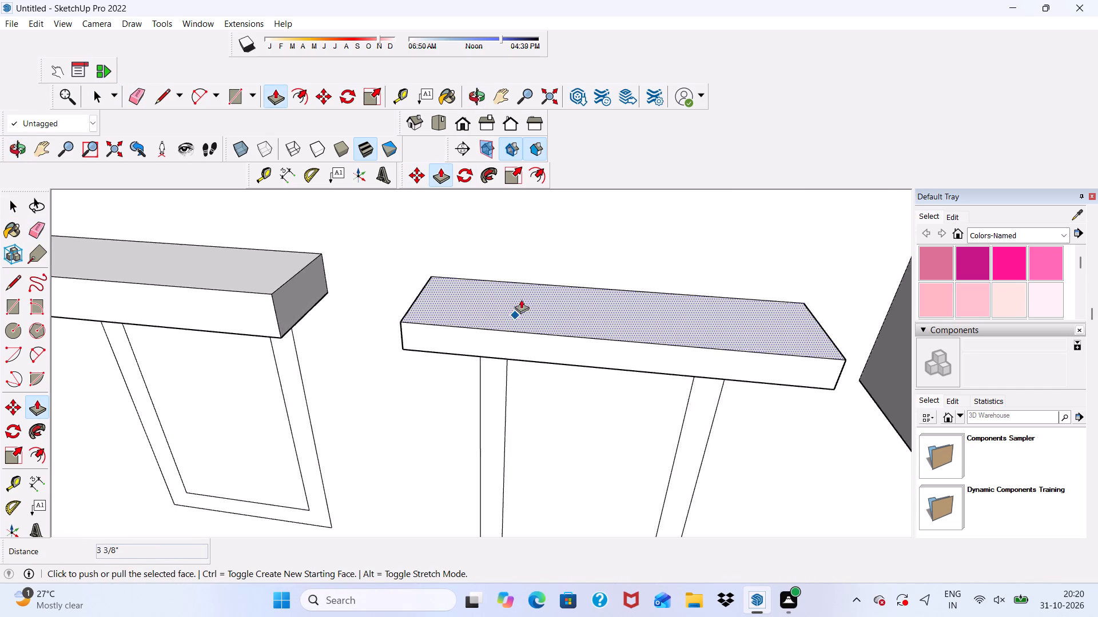
pyautogui.scroll(-3, 525, 275)
pyautogui.moveTo(534, 255); pyautogui.dragTo(489, 281, button='middle')
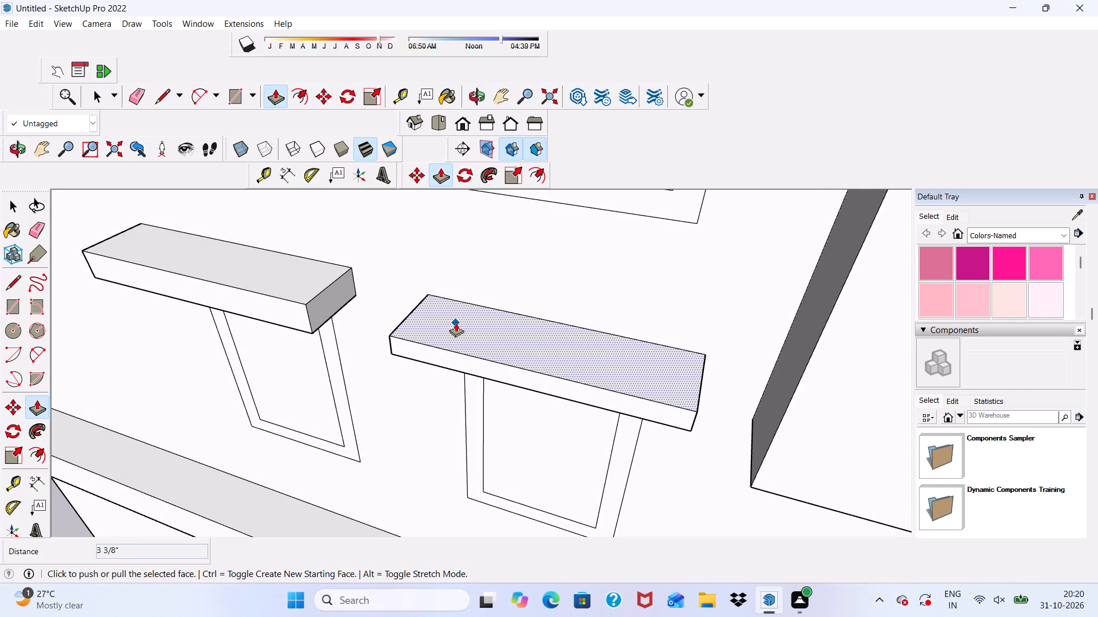
pyautogui.click(456, 323)
pyautogui.press('space')
# Lower the top face of the farther window's ledge by about 3 11/16" to bring it near the other ledge's thickness.
pyautogui.scroll(2, 319, 257)
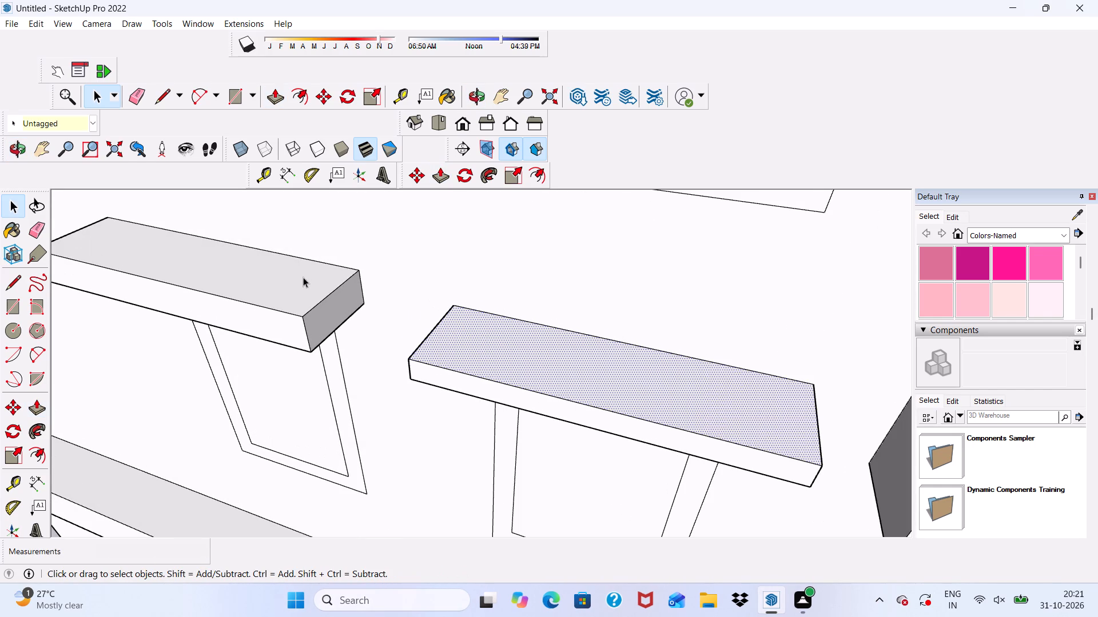
pyautogui.click(299, 283)
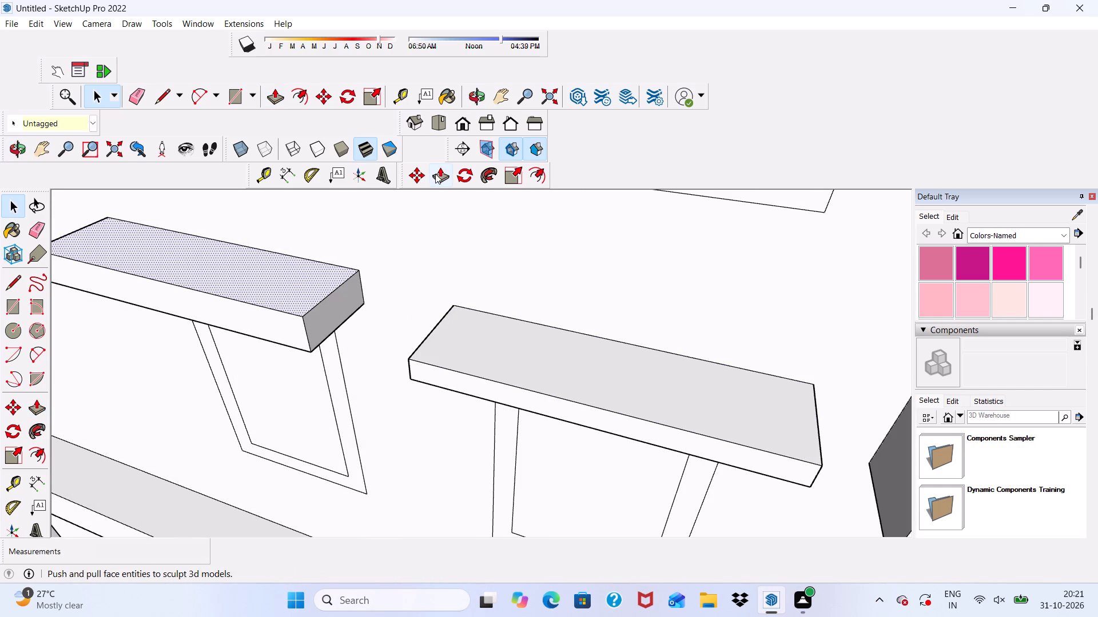
pyautogui.click(435, 174)
pyautogui.moveTo(302, 279); pyautogui.dragTo(308, 293)
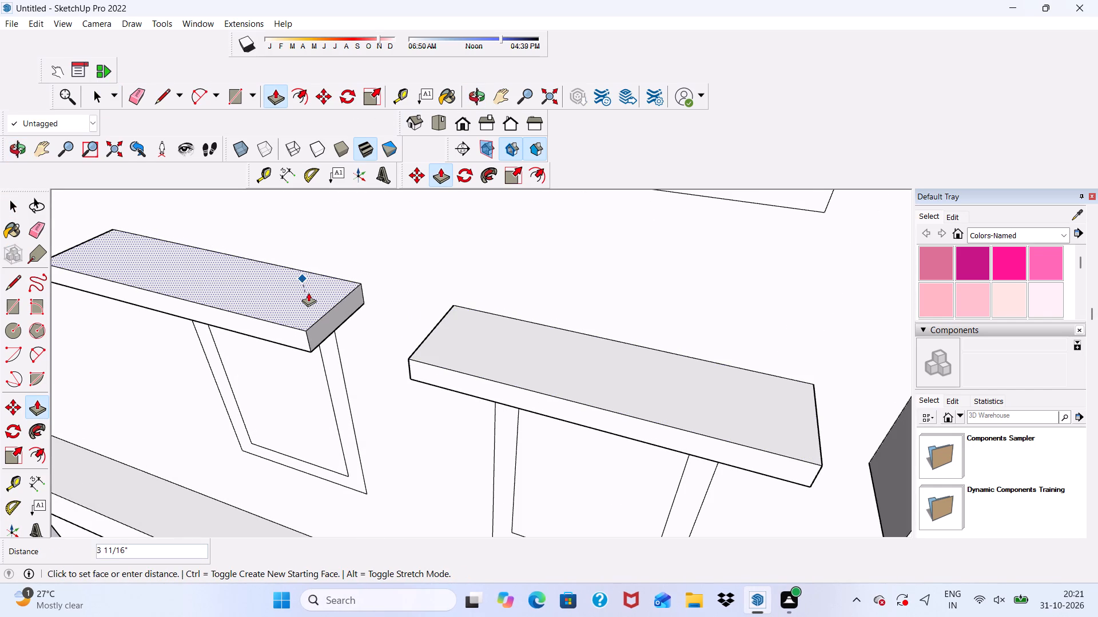
pyautogui.moveTo(308, 293); pyautogui.dragTo(310, 294)
pyautogui.scroll(-5, 311, 283)
pyautogui.moveTo(409, 299); pyautogui.dragTo(471, 185, button='middle')
pyautogui.press('space')
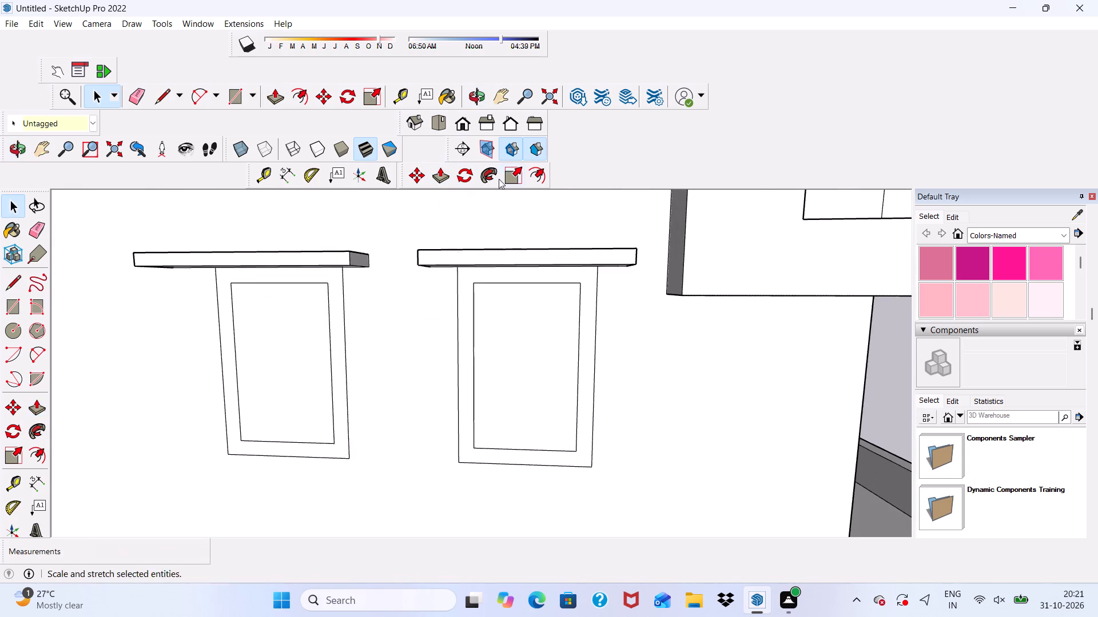
# Extrude the frame of this storey's farther window 3" out from the wall.
pyautogui.scroll(-2, 469, 220)
pyautogui.moveTo(435, 278); pyautogui.dragTo(471, 208, button='middle')
pyautogui.scroll(8, 209, 222)
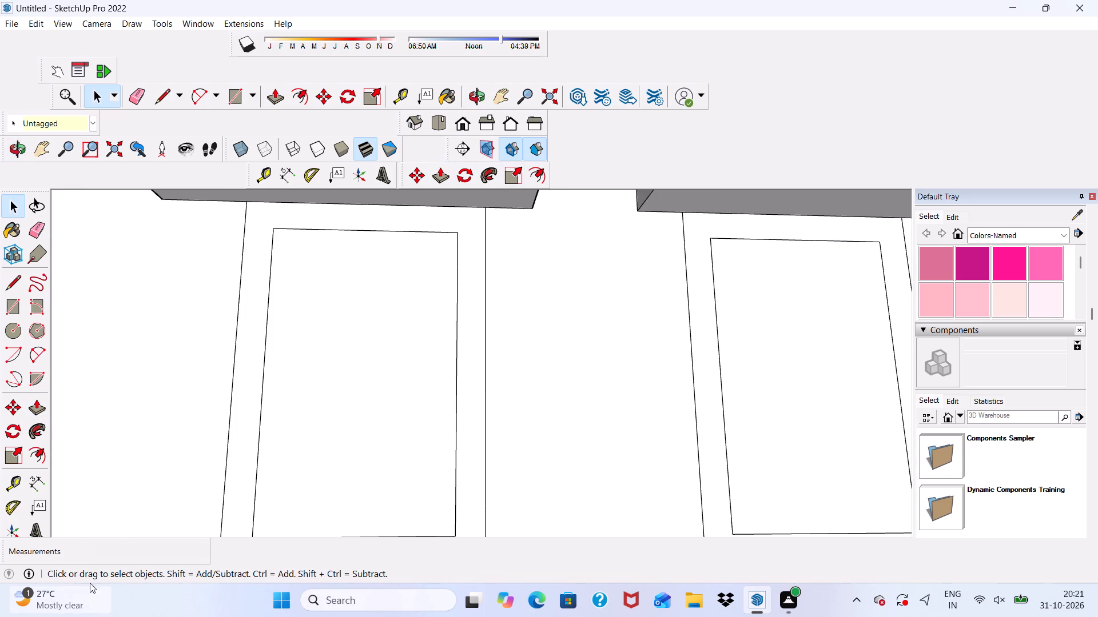
pyautogui.scroll(1, 104, 544)
pyautogui.scroll(-5, 214, 315)
pyautogui.scroll(5, 321, 324)
pyautogui.scroll(-4, 331, 330)
pyautogui.scroll(3, 415, 393)
pyautogui.click(404, 396)
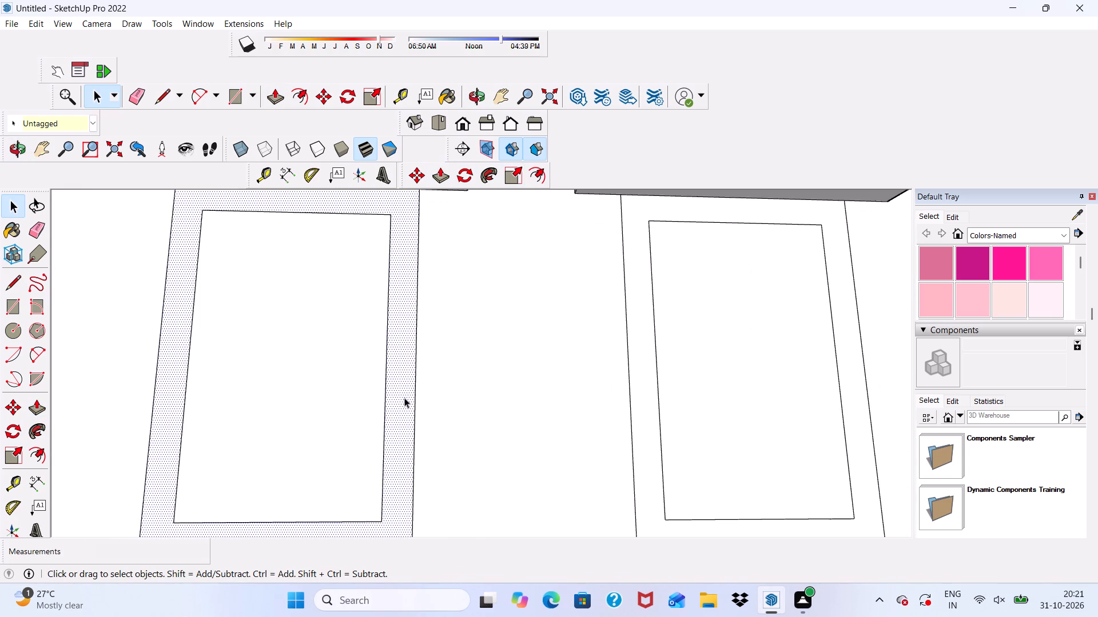
pyautogui.click(273, 99)
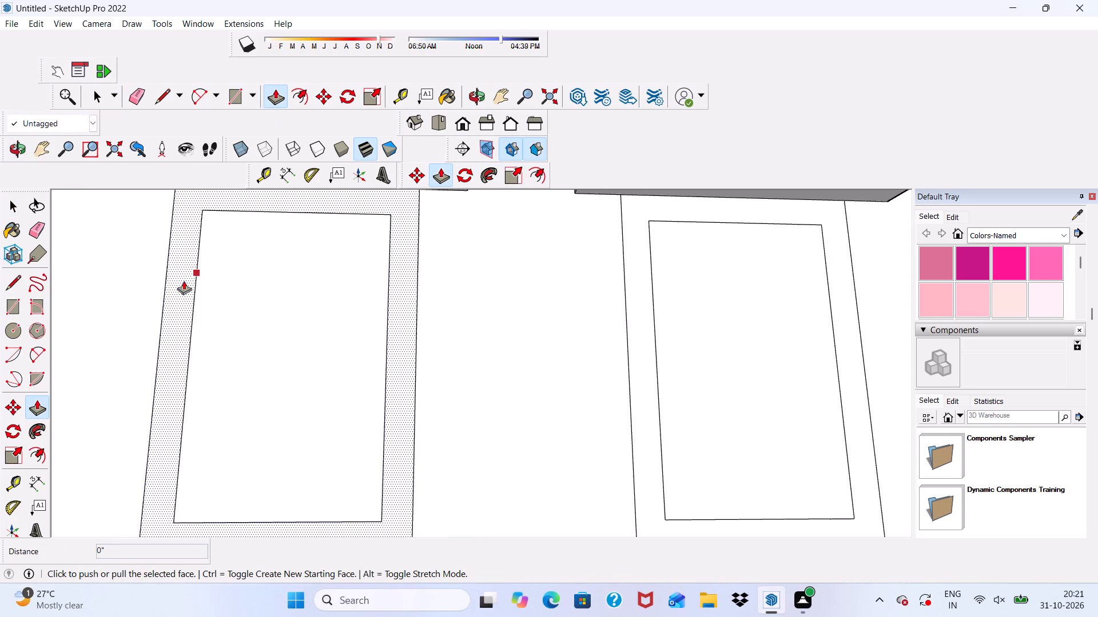
pyautogui.click(172, 295)
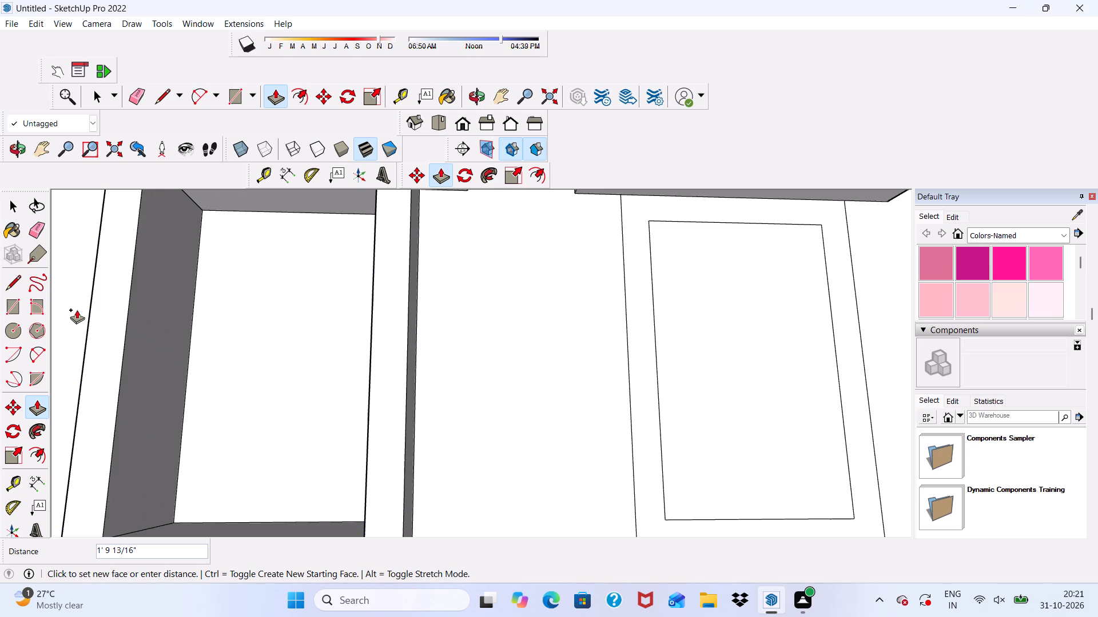
pyautogui.press('3')
pyautogui.hotkey('shift', '"')
pyautogui.press('Return')
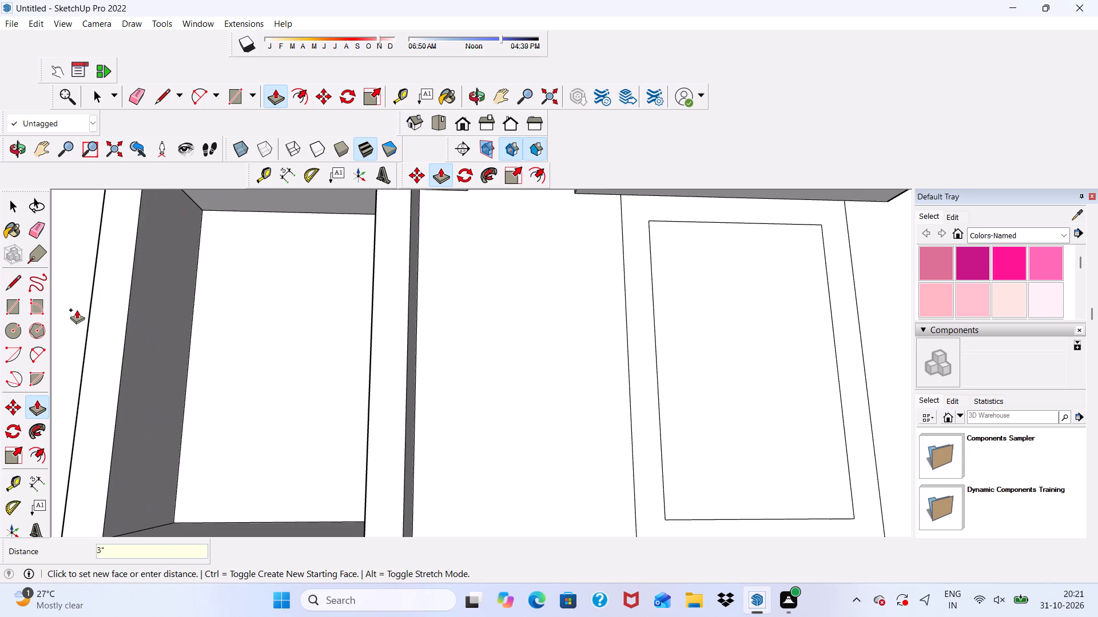
# Extrude the frame of the balcony-side window on the lowest windowed storey 3" out from the wall.
pyautogui.scroll(2, 740, 315)
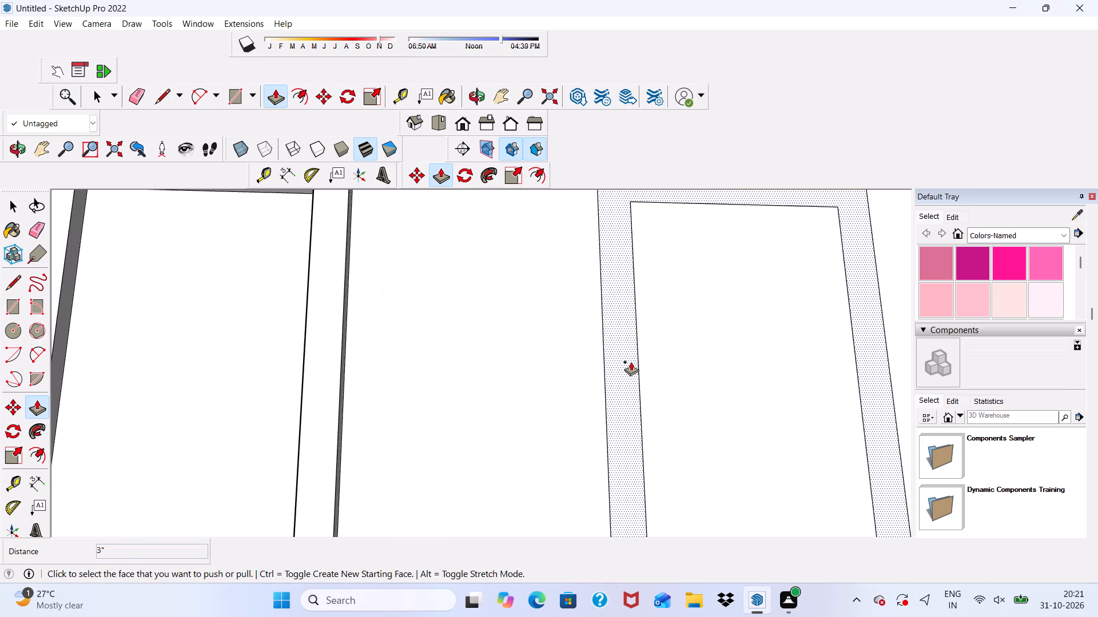
pyautogui.click(631, 362)
pyautogui.write('3"')
pyautogui.press('Return')
pyautogui.press('space')
pyautogui.scroll(-13, 651, 386)
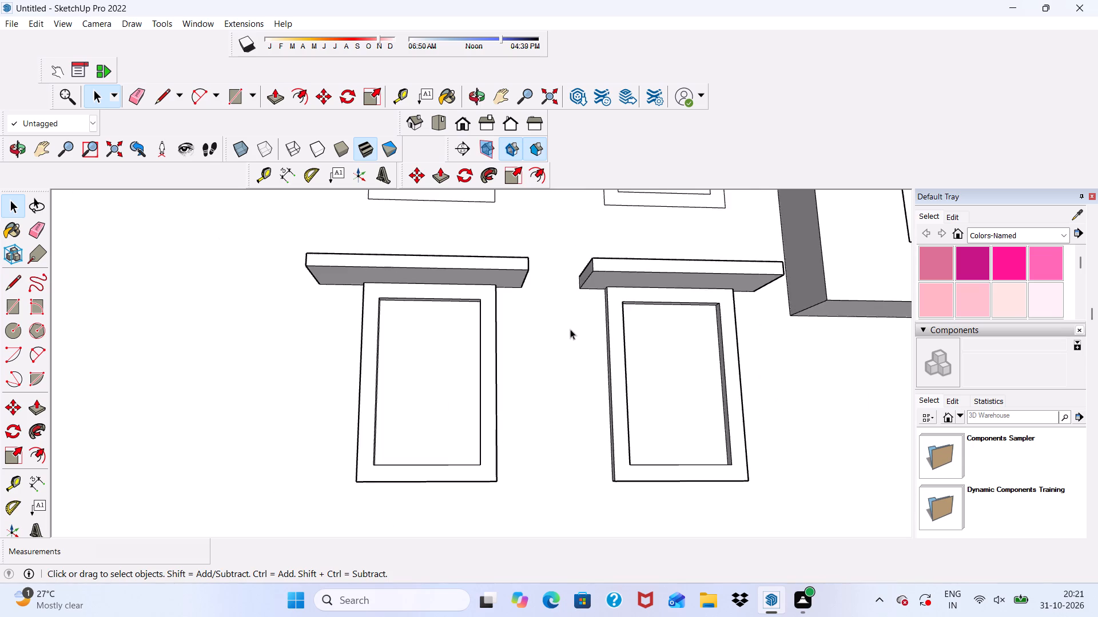
# Extrude the frame of the balcony-side window on the middle windowed storey 3" out from the wall.
pyautogui.scroll(-3, 570, 329)
pyautogui.scroll(1, 566, 400)
pyautogui.moveTo(566, 400); pyautogui.dragTo(497, 483, button='middle')
pyautogui.scroll(8, 527, 274)
pyautogui.scroll(3, 547, 330)
pyautogui.click(556, 328)
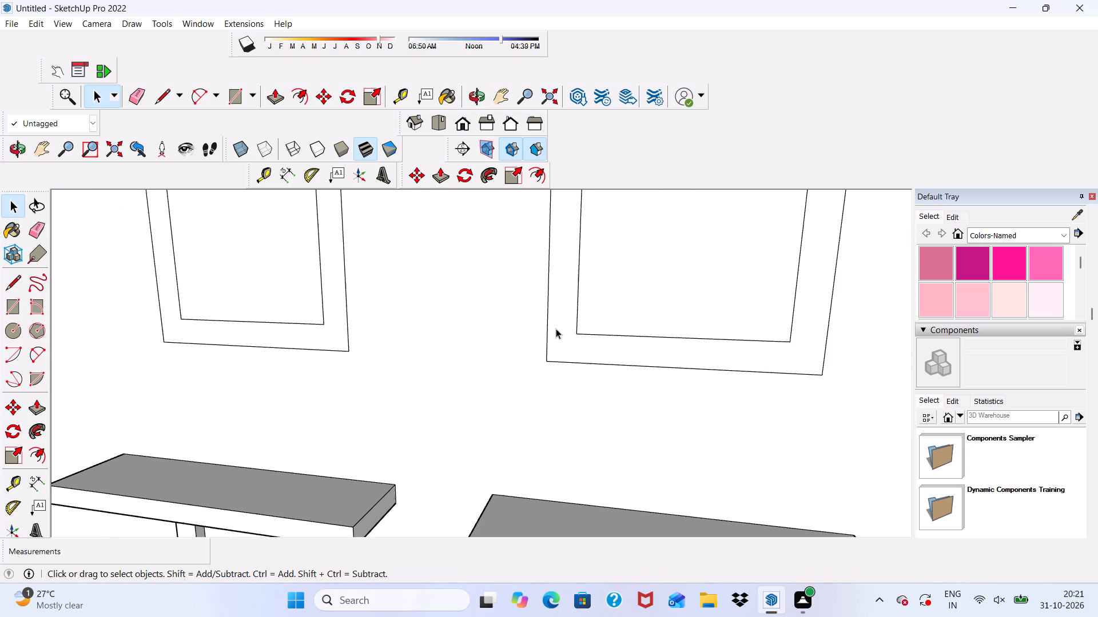
pyautogui.click(274, 99)
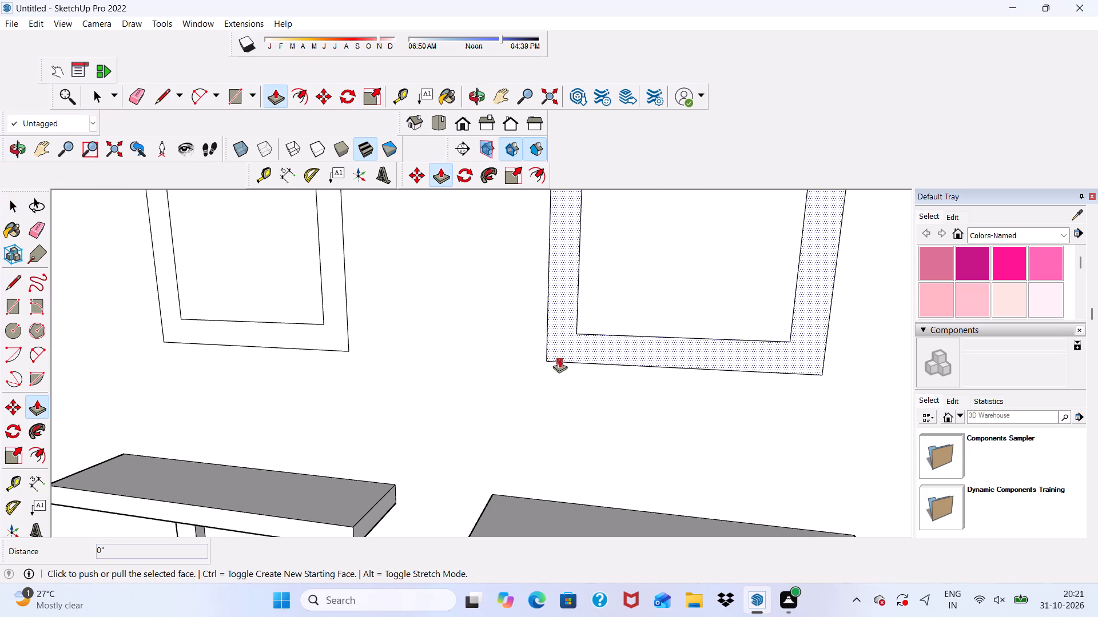
pyautogui.click(558, 352)
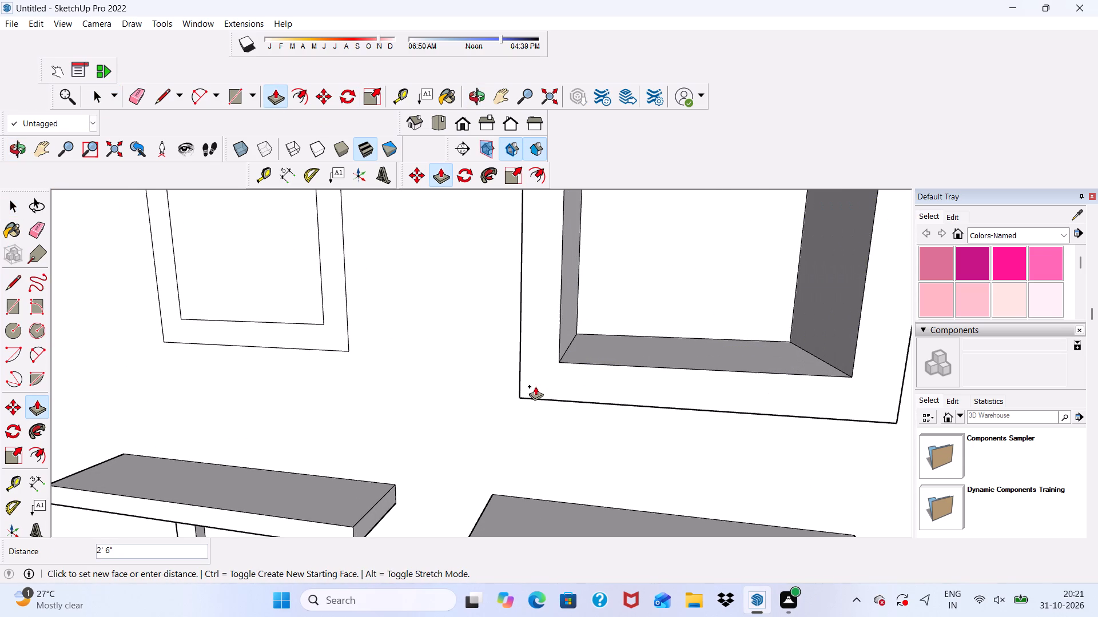
pyautogui.press('3')
pyautogui.hotkey('shift', '"')
pyautogui.press('Return')
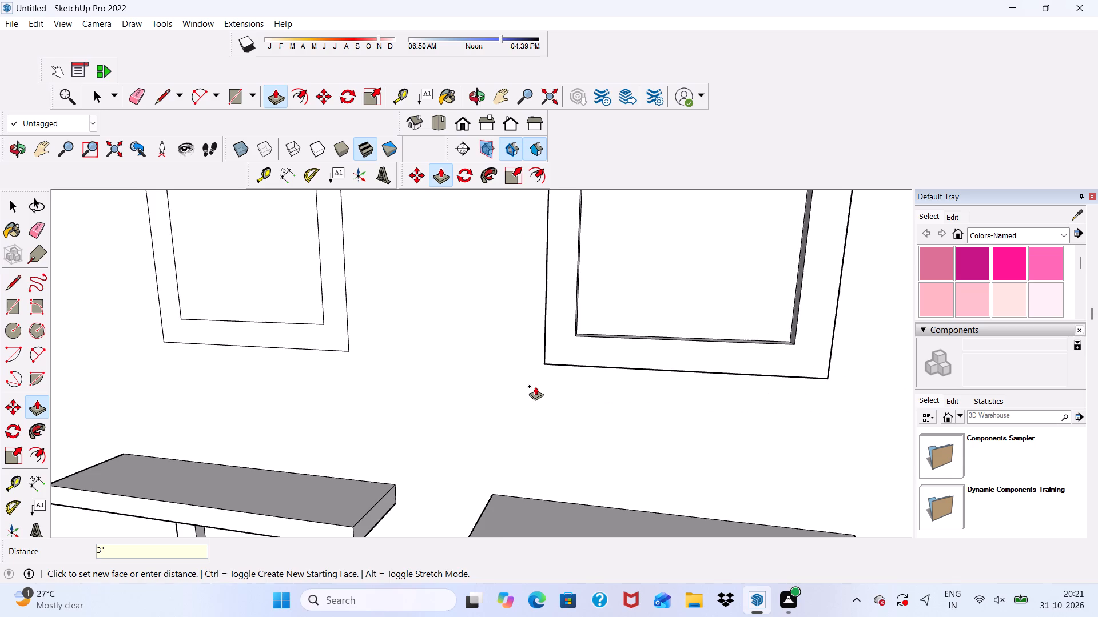
# Extrude the frame of the farther window on the middle windowed storey 3" out from the wall.
pyautogui.scroll(-1, 462, 240)
pyautogui.scroll(4, 352, 335)
pyautogui.click(351, 337)
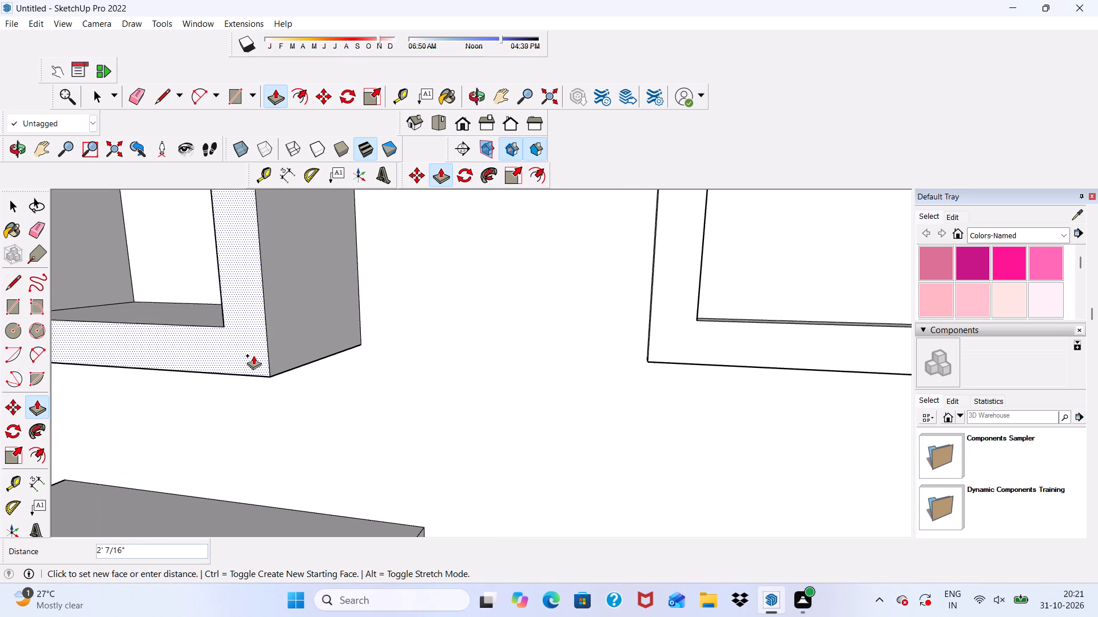
pyautogui.press('3')
pyautogui.hotkey('shift', '"')
pyautogui.press('Return')
pyautogui.press('space')
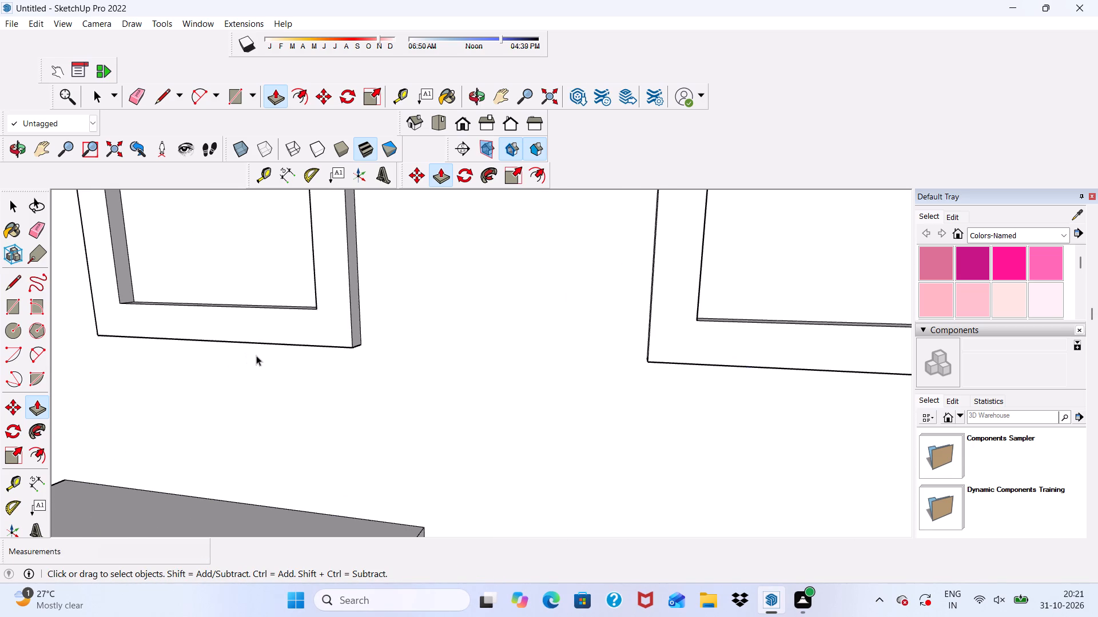
# Lengthen the ledge over the middle storey's farther window by about 1' 5 1/8" at its end away from the balcony.
pyautogui.scroll(-19, 269, 314)
pyautogui.moveTo(451, 389); pyautogui.dragTo(496, 300, button='middle')
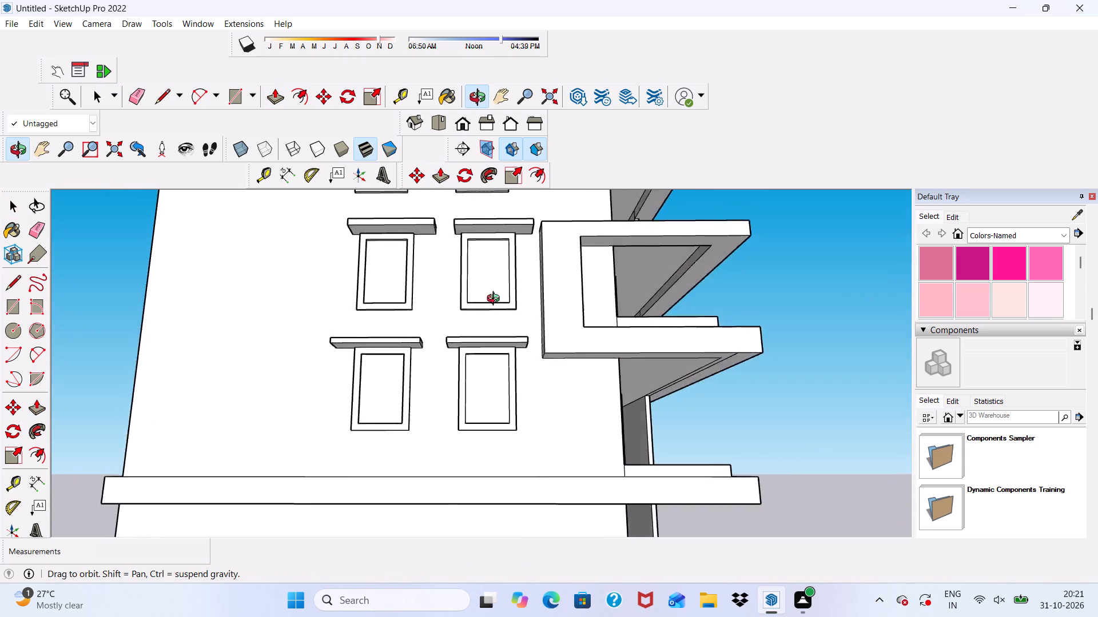
pyautogui.moveTo(496, 300); pyautogui.dragTo(431, 384, button='middle')
pyautogui.scroll(-5, 404, 272)
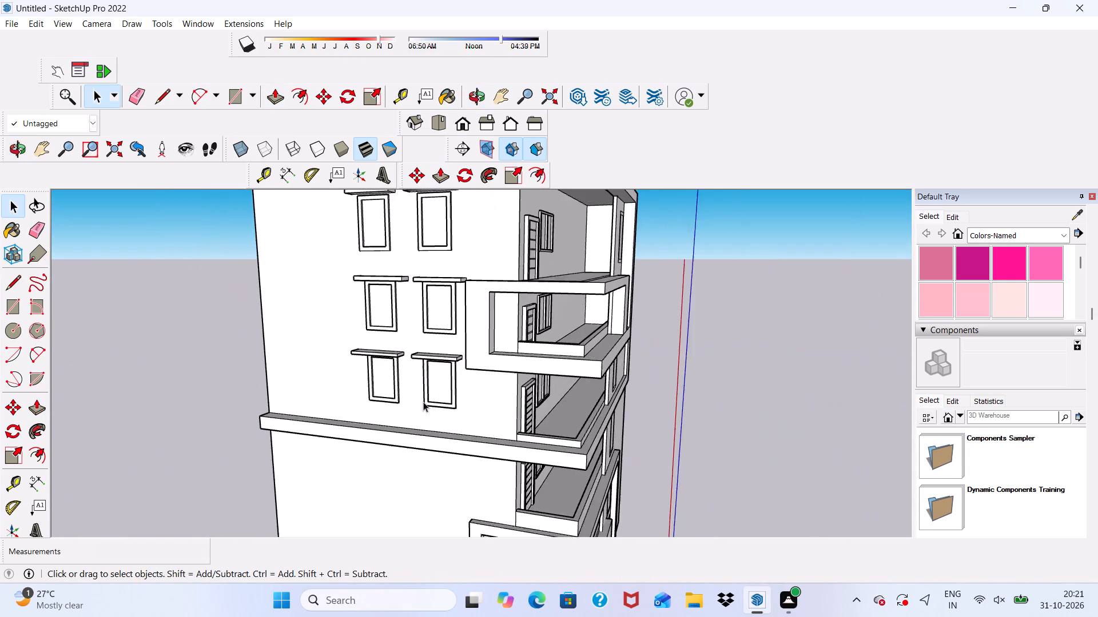
pyautogui.moveTo(423, 399); pyautogui.dragTo(465, 302, button='middle')
pyautogui.scroll(6, 465, 302)
pyautogui.scroll(-13, 463, 301)
pyautogui.moveTo(519, 436); pyautogui.dragTo(539, 475, button='middle')
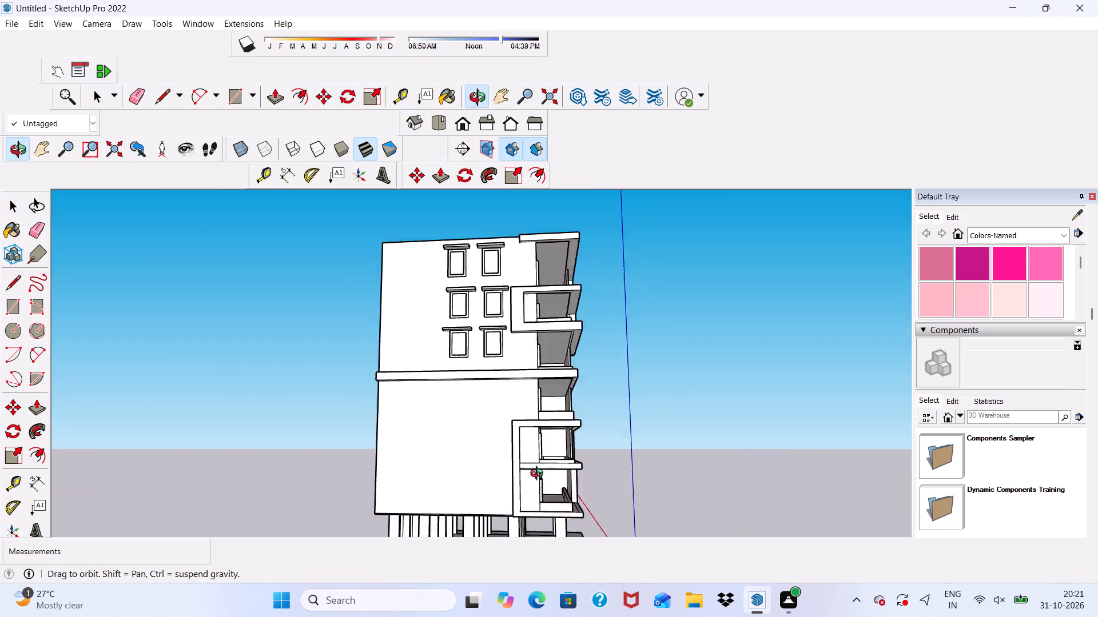
pyautogui.moveTo(539, 475); pyautogui.dragTo(604, 504, button='middle')
pyautogui.scroll(9, 441, 319)
pyautogui.moveTo(487, 351); pyautogui.dragTo(499, 316, button='middle')
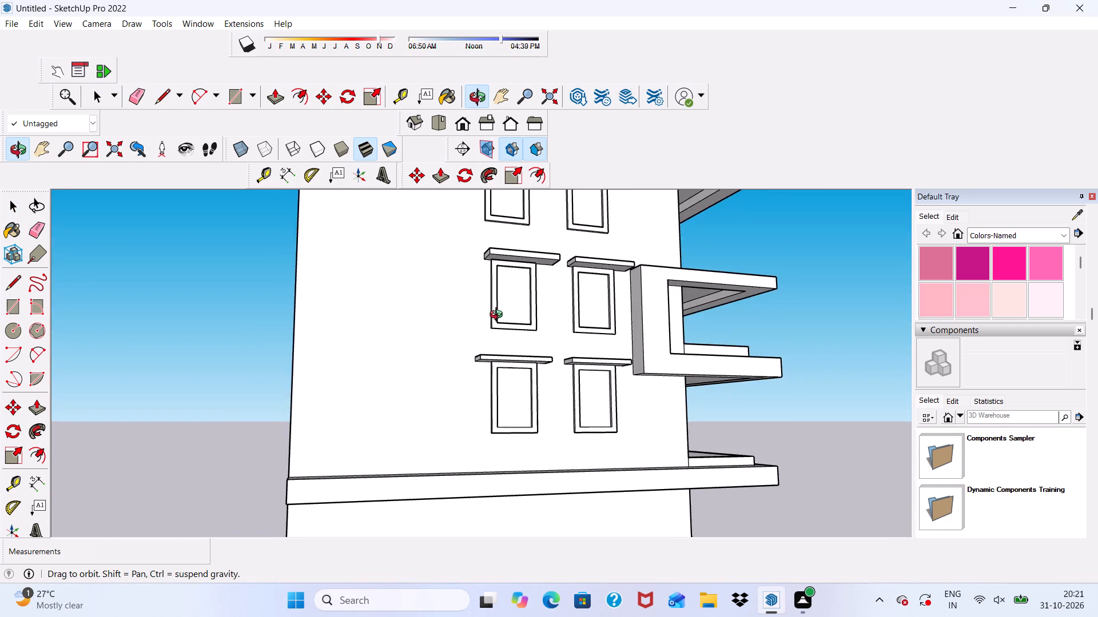
pyautogui.moveTo(499, 316); pyautogui.dragTo(557, 366, button='middle')
pyautogui.scroll(9, 547, 282)
pyautogui.click(514, 286)
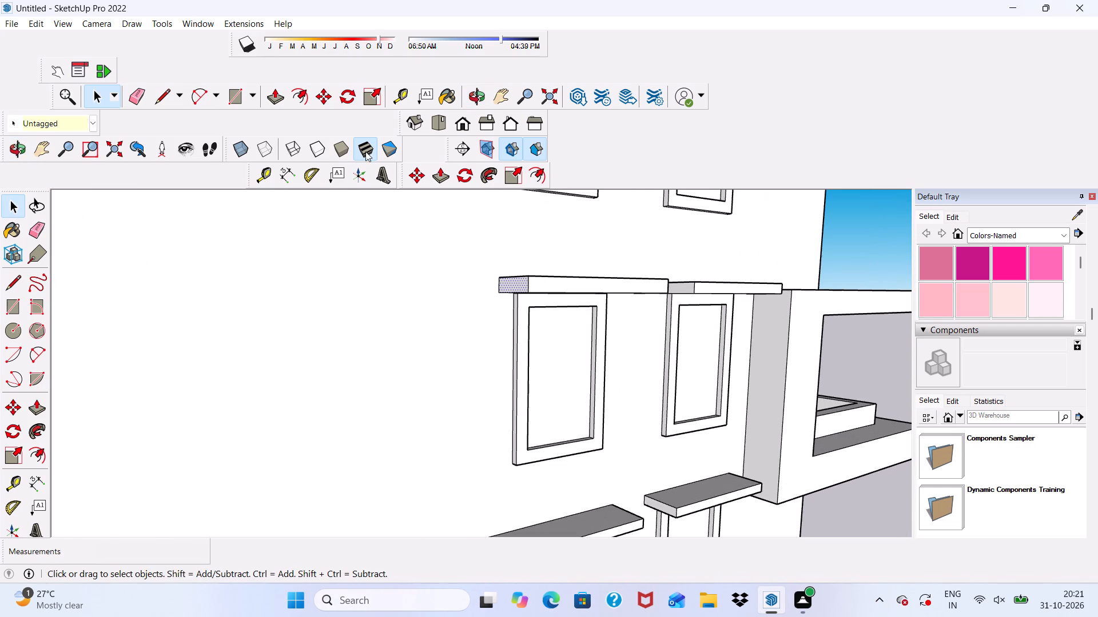
pyautogui.click(285, 95)
pyautogui.scroll(2, 468, 225)
pyautogui.click(527, 298)
pyautogui.click(483, 304)
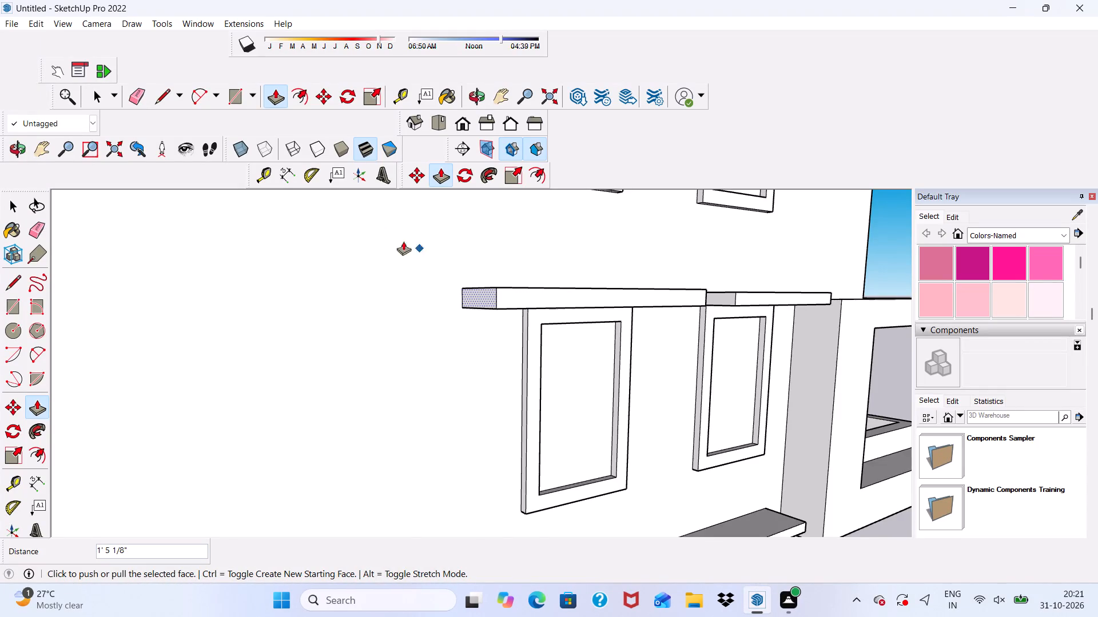
# Examine the side wall's windows and ledges and the blank wall below the projecting band from several angles.
pyautogui.scroll(-11, 379, 237)
pyautogui.moveTo(568, 352); pyautogui.dragTo(465, 253, button='middle')
pyautogui.scroll(-6, 432, 239)
pyautogui.moveTo(467, 309); pyautogui.dragTo(474, 330, button='middle')
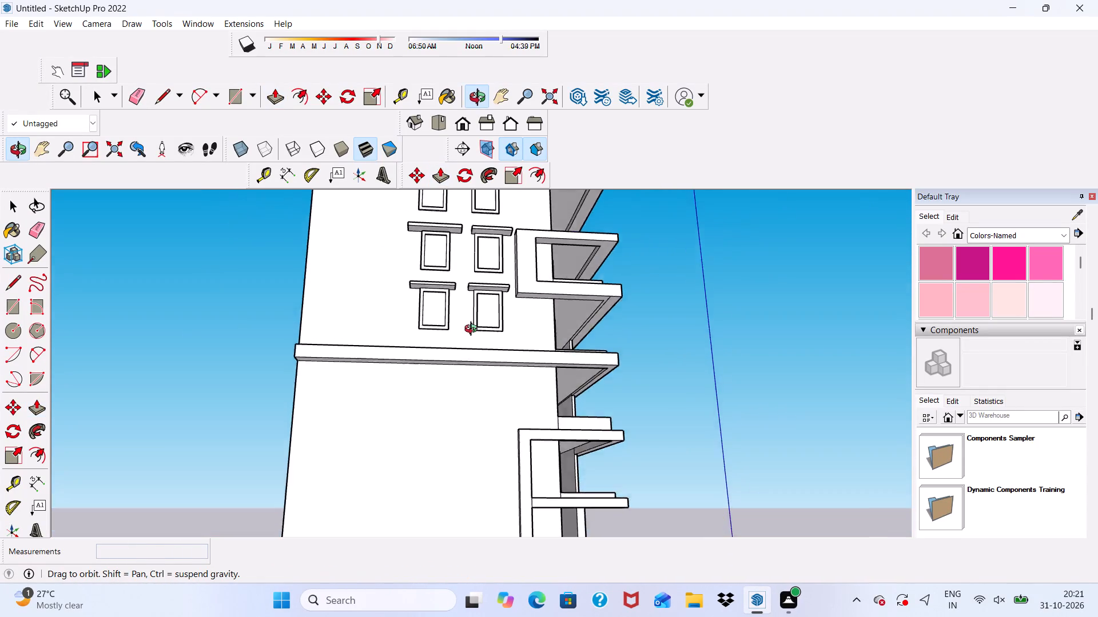
pyautogui.moveTo(474, 330); pyautogui.dragTo(476, 400, button='middle')
pyautogui.moveTo(476, 360); pyautogui.dragTo(476, 389)
pyautogui.scroll(2, 466, 319)
pyautogui.scroll(-12, 487, 208)
pyautogui.press('space')
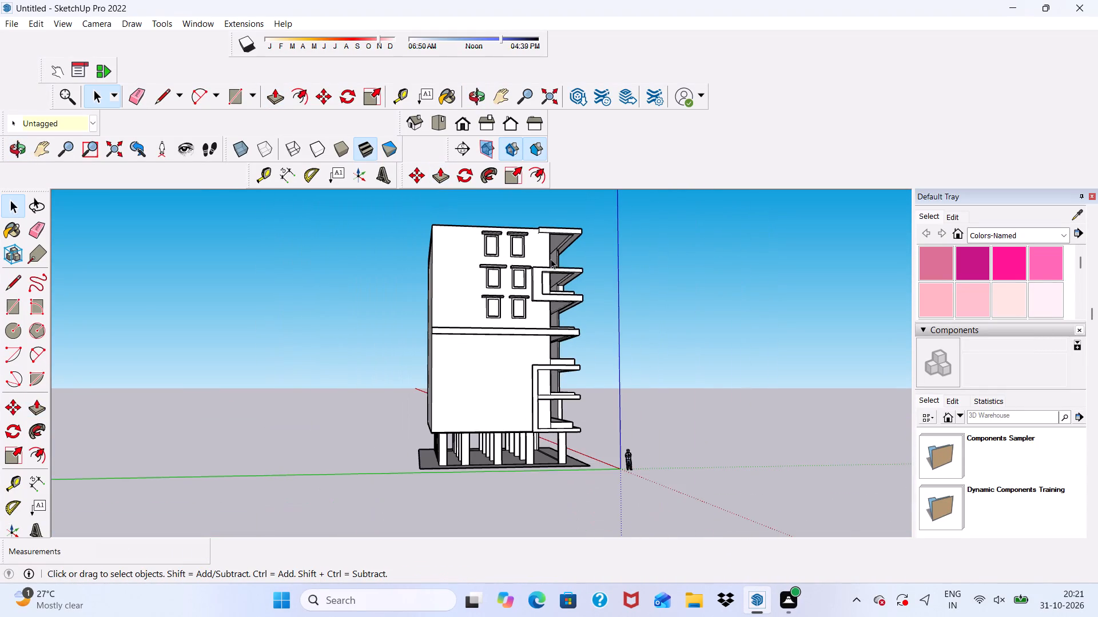
pyautogui.moveTo(510, 276); pyautogui.dragTo(504, 378, button='middle')
pyautogui.scroll(6, 503, 375)
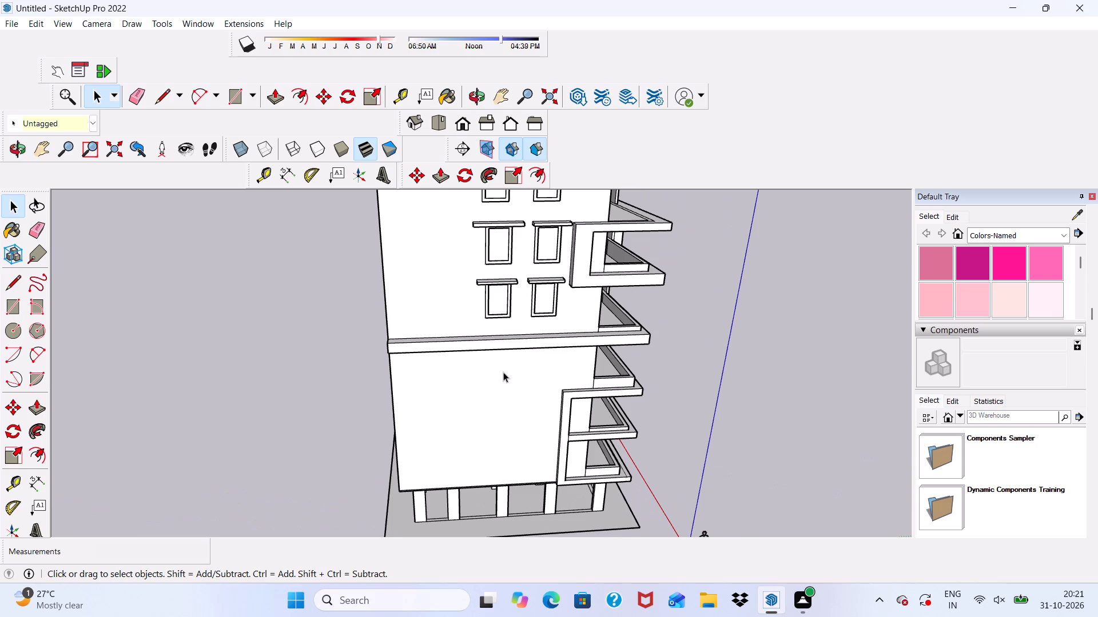
pyautogui.scroll(4, 504, 366)
pyautogui.scroll(-2, 506, 366)
pyautogui.moveTo(519, 375); pyautogui.dragTo(440, 319, button='middle')
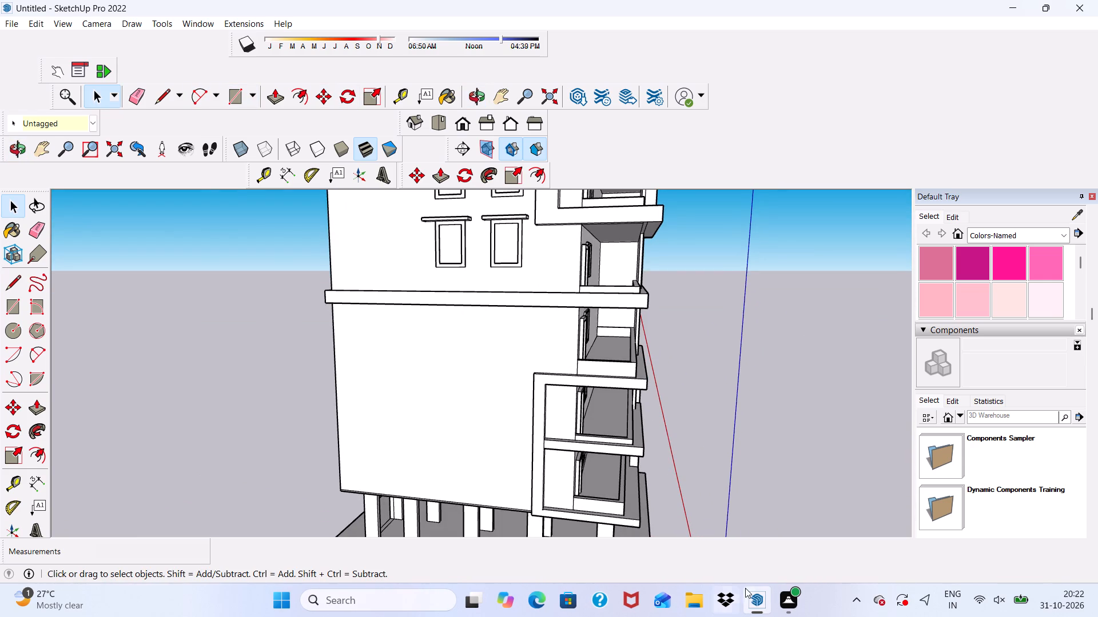
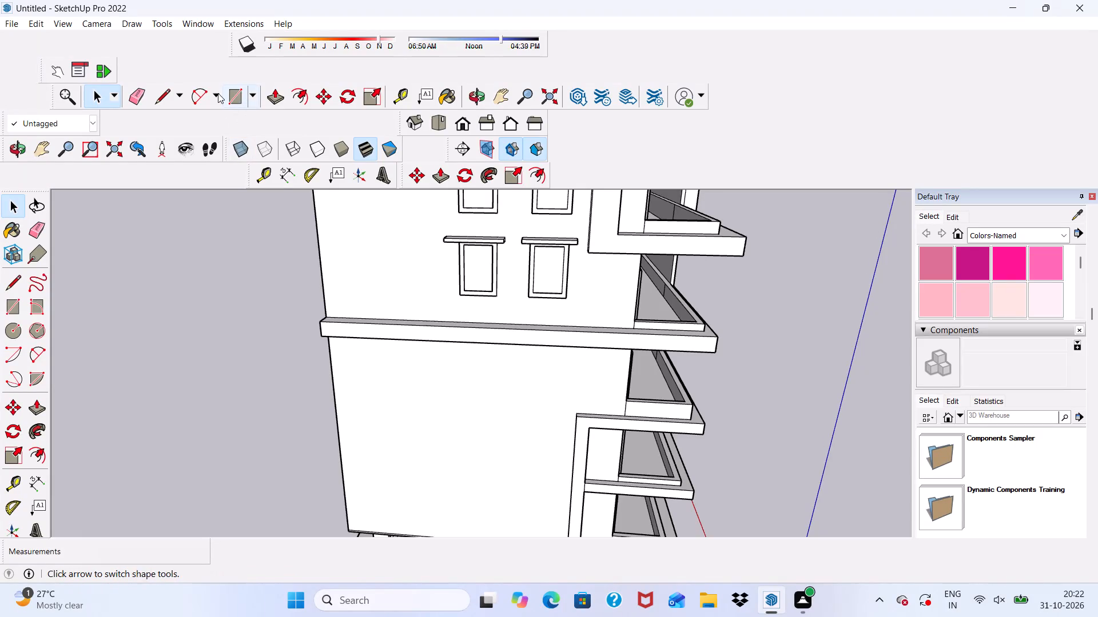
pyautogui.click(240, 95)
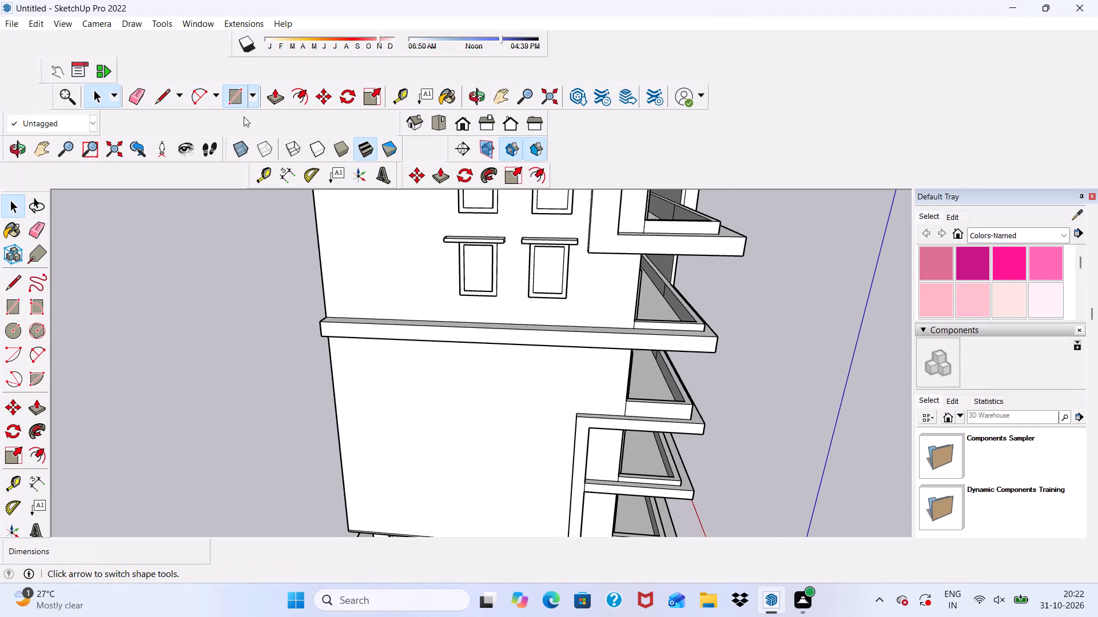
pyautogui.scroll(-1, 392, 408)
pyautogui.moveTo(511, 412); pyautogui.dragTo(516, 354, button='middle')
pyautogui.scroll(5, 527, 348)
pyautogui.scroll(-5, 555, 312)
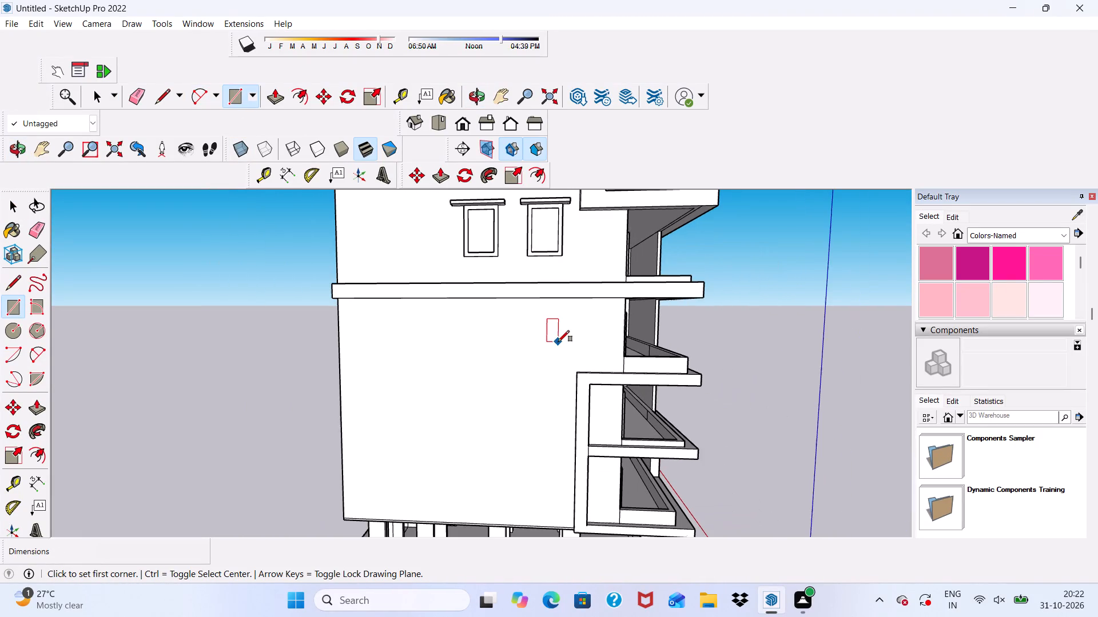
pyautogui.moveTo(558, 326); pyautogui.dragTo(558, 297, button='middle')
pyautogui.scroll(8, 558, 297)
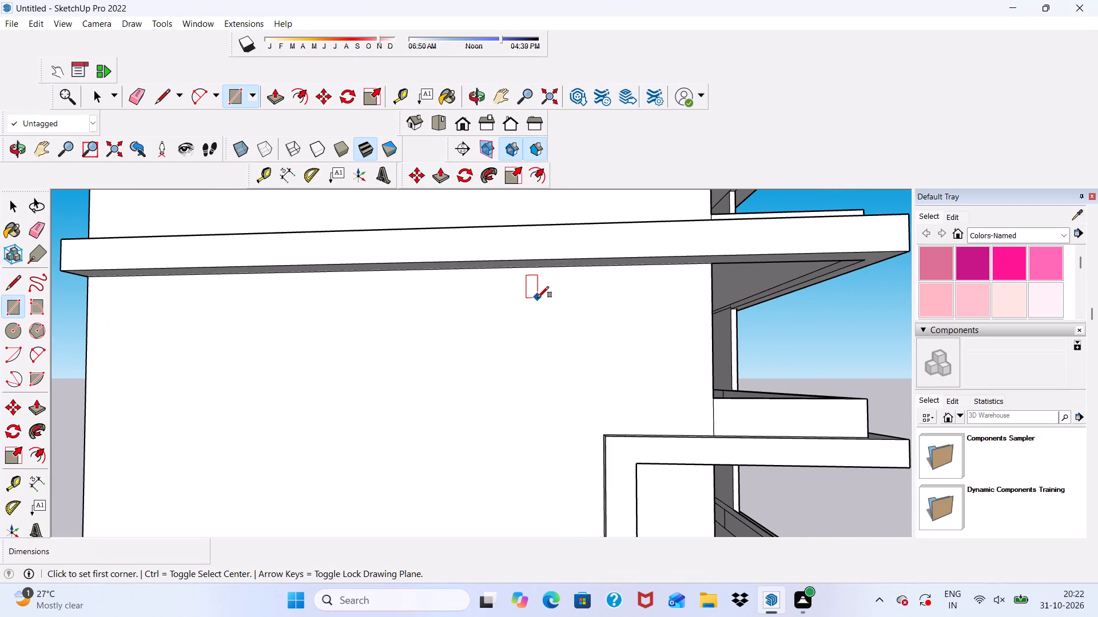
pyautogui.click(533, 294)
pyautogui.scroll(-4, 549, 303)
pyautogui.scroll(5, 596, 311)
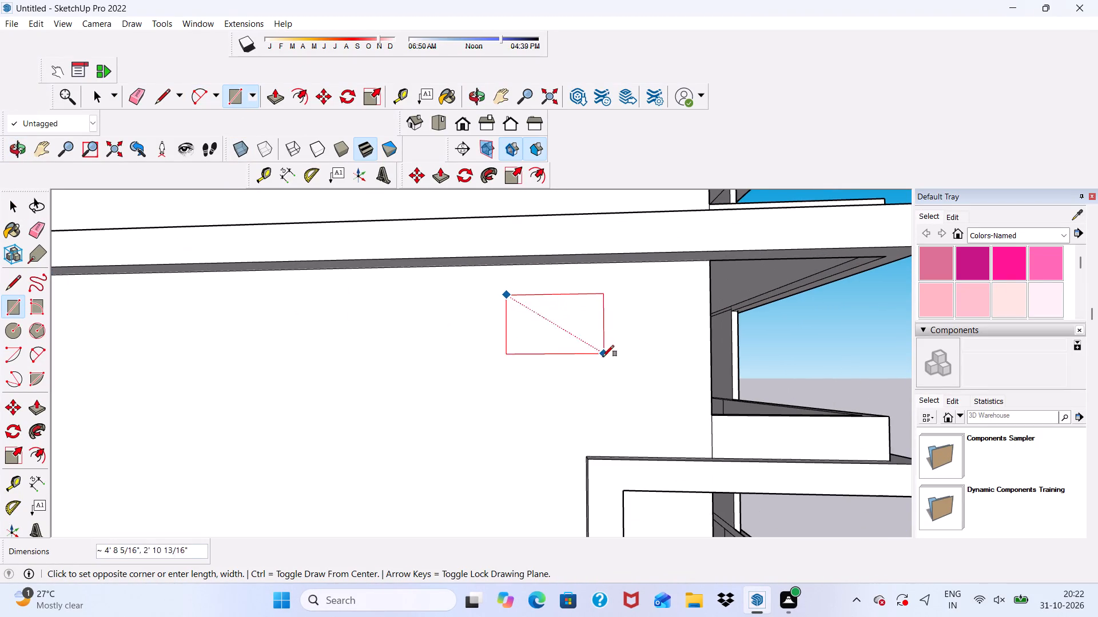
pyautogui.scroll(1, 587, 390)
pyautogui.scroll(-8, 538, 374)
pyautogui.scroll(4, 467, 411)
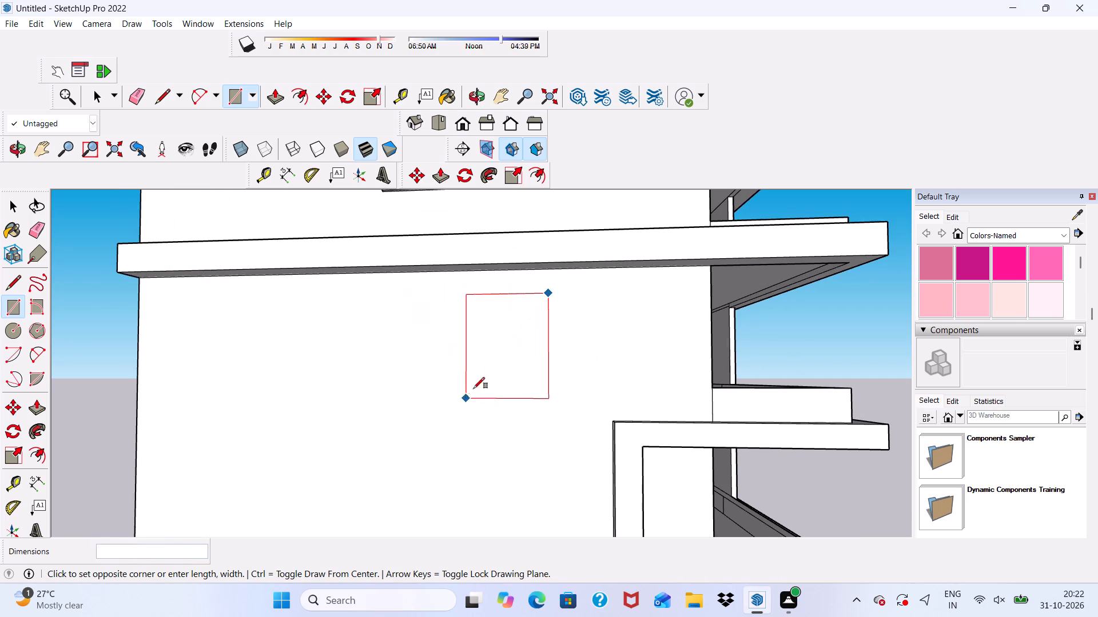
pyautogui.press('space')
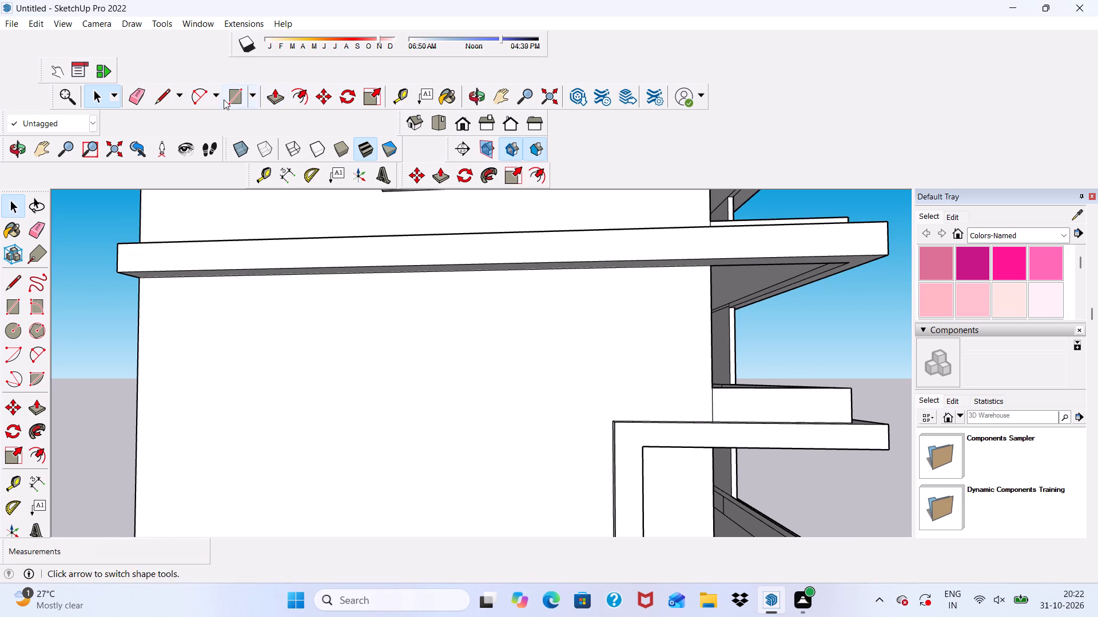
# Draw a window rectangle about 6' 6" by 4' 4" on the blank side wall, just below the projecting ledge near the balconies.
pyautogui.click(224, 99)
pyautogui.click(510, 295)
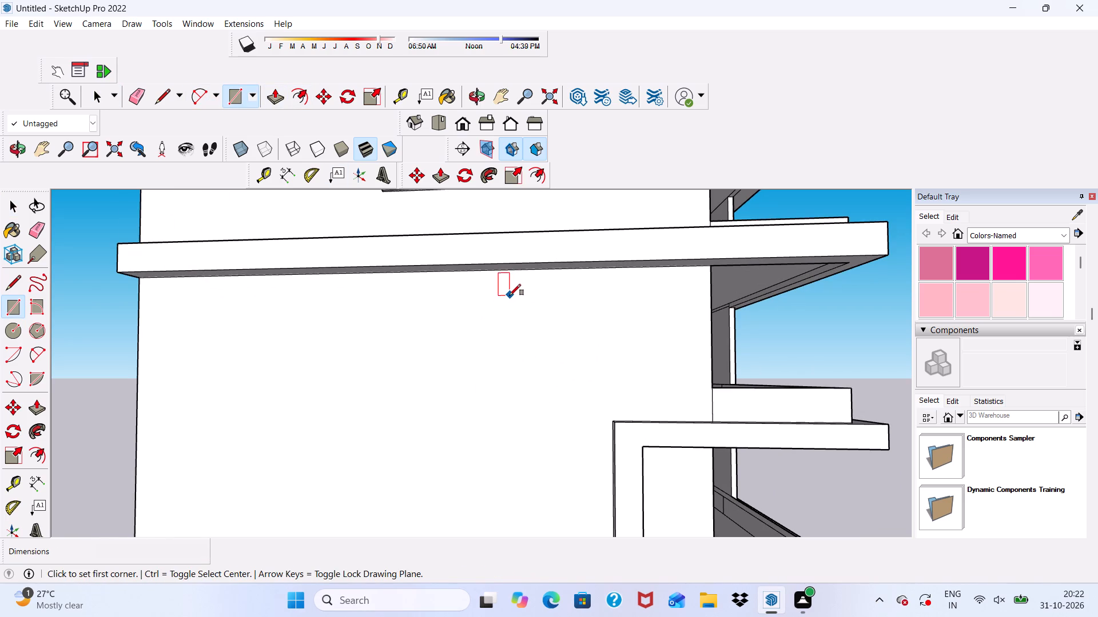
pyautogui.click(581, 401)
pyautogui.scroll(-6, 542, 342)
pyautogui.press('space')
# Copy the window rectangle about 8' sideways along the wall, away from the balconies, to complete a top-row pair.
pyautogui.scroll(3, 543, 354)
pyautogui.click(542, 352)
pyautogui.click(542, 352)
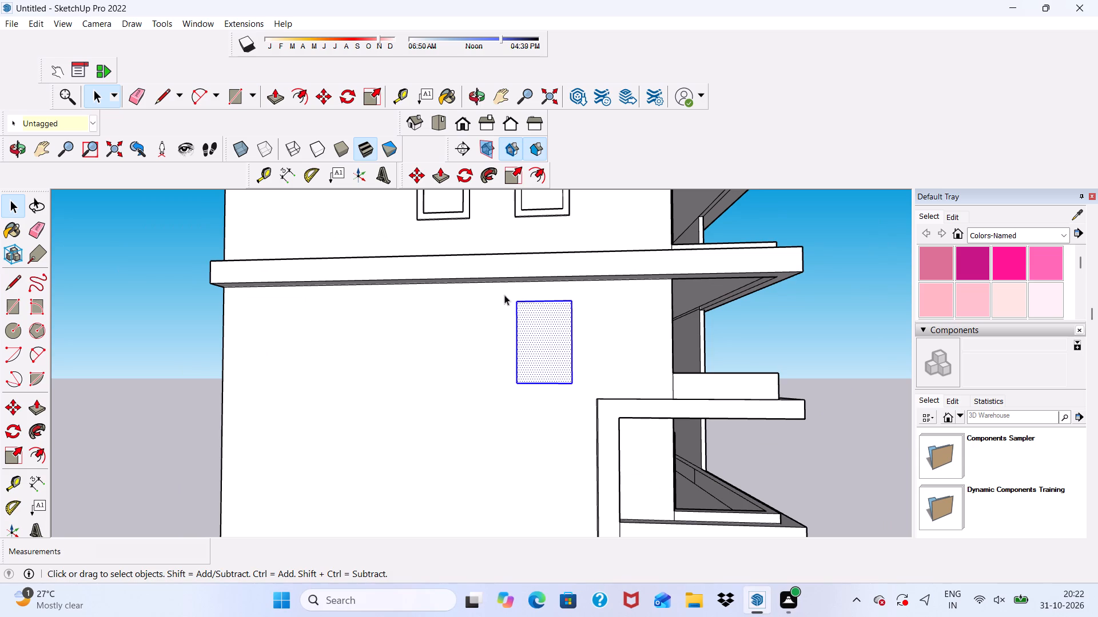
pyautogui.click(327, 97)
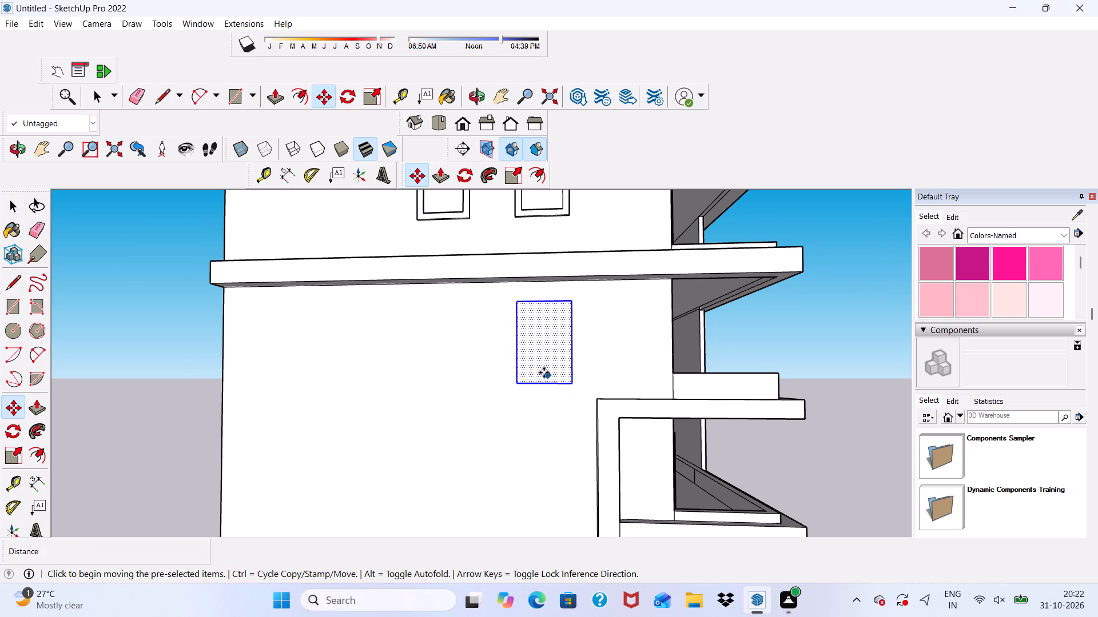
pyautogui.click(544, 372)
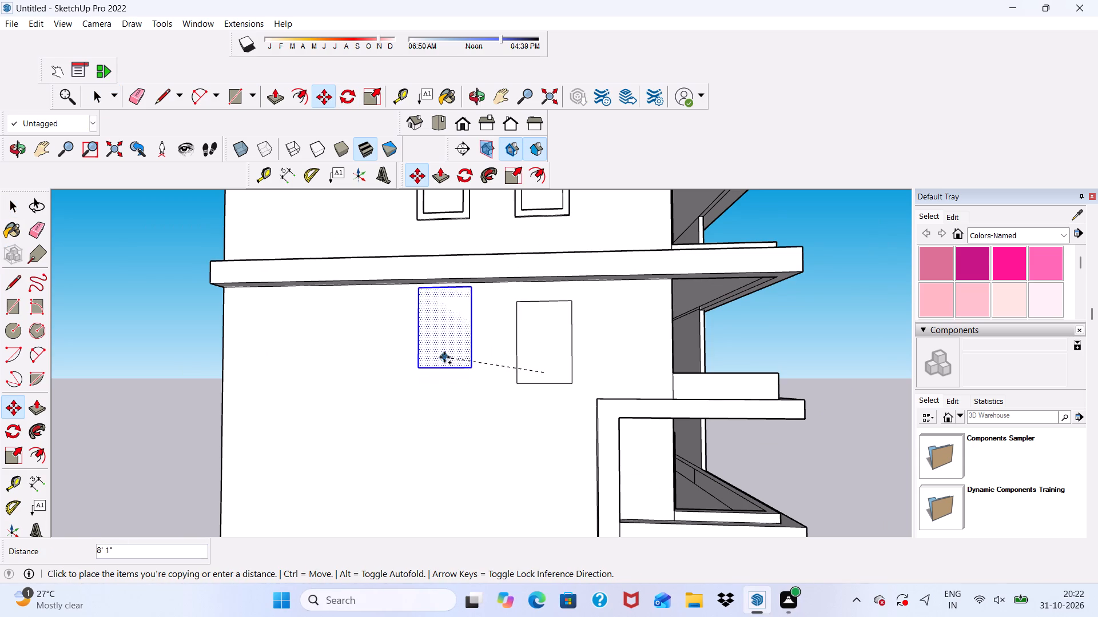
pyautogui.click(445, 367)
# Add a second row by copying the window rectangle about 9' 5" down, and that copy about 8' 2" toward the balconies.
pyautogui.scroll(-10, 447, 351)
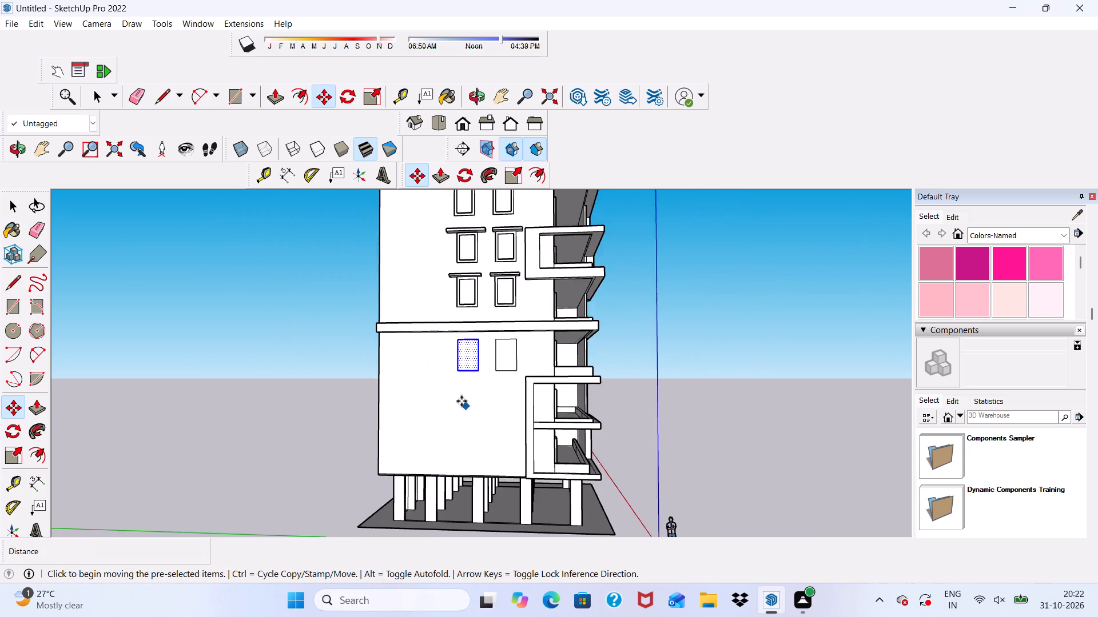
pyautogui.scroll(3, 457, 378)
pyautogui.click(464, 362)
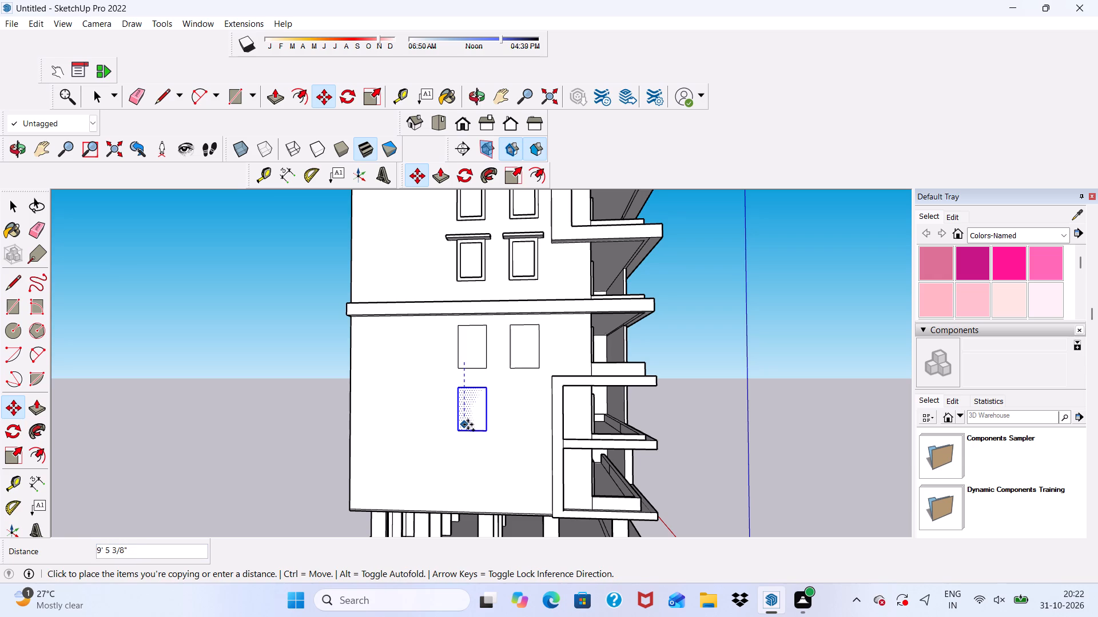
pyautogui.click(468, 424)
pyautogui.click(468, 424)
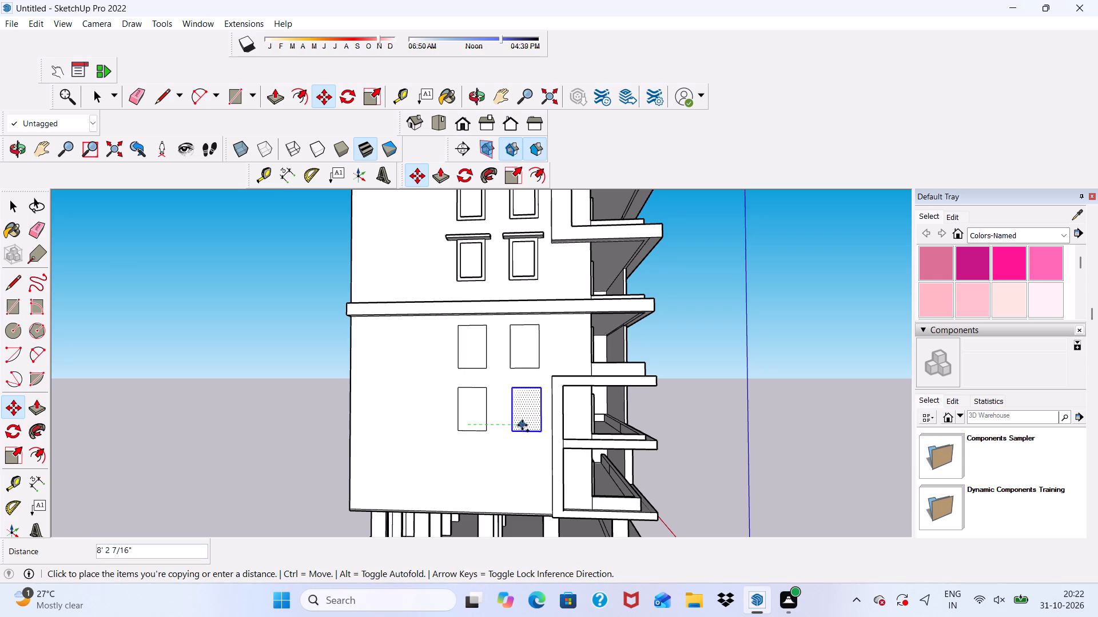
pyautogui.click(522, 421)
# Add a third row by copying the window rectangle about 10' 2" down, and that copy about 7' 9" away from the balconies.
pyautogui.scroll(1, 522, 421)
pyautogui.click(522, 421)
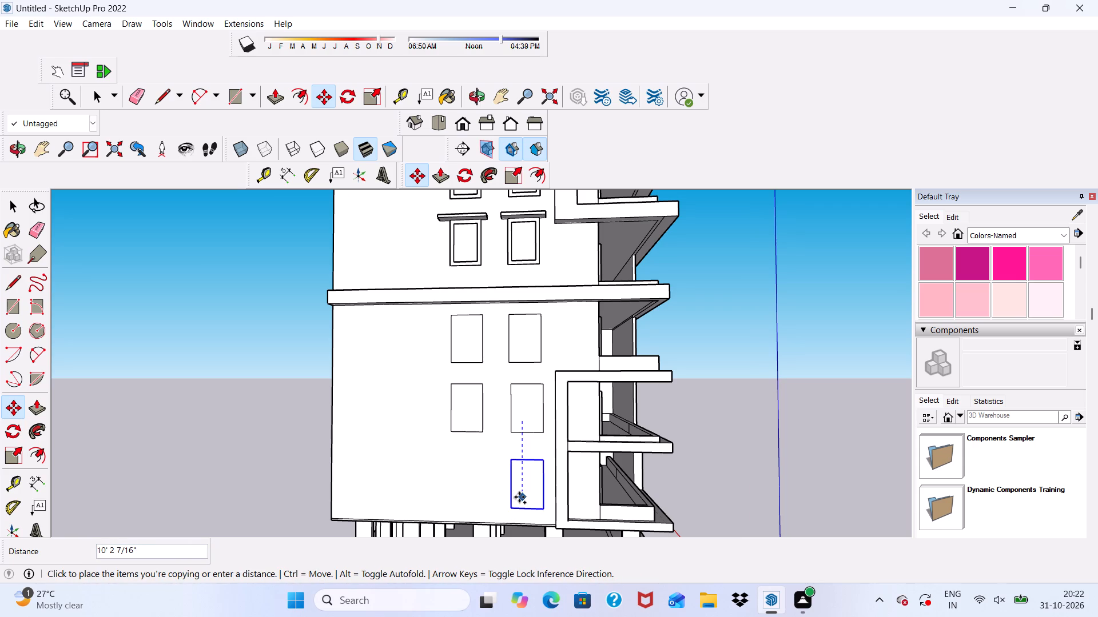
pyautogui.click(519, 497)
pyautogui.scroll(1, 522, 498)
pyautogui.click(522, 498)
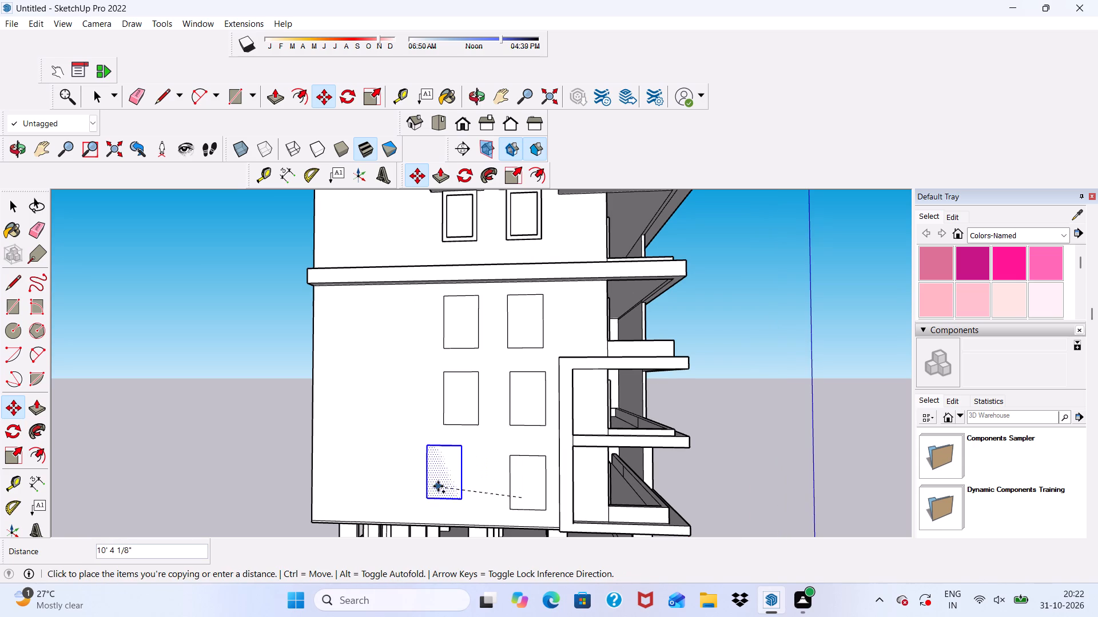
pyautogui.click(459, 490)
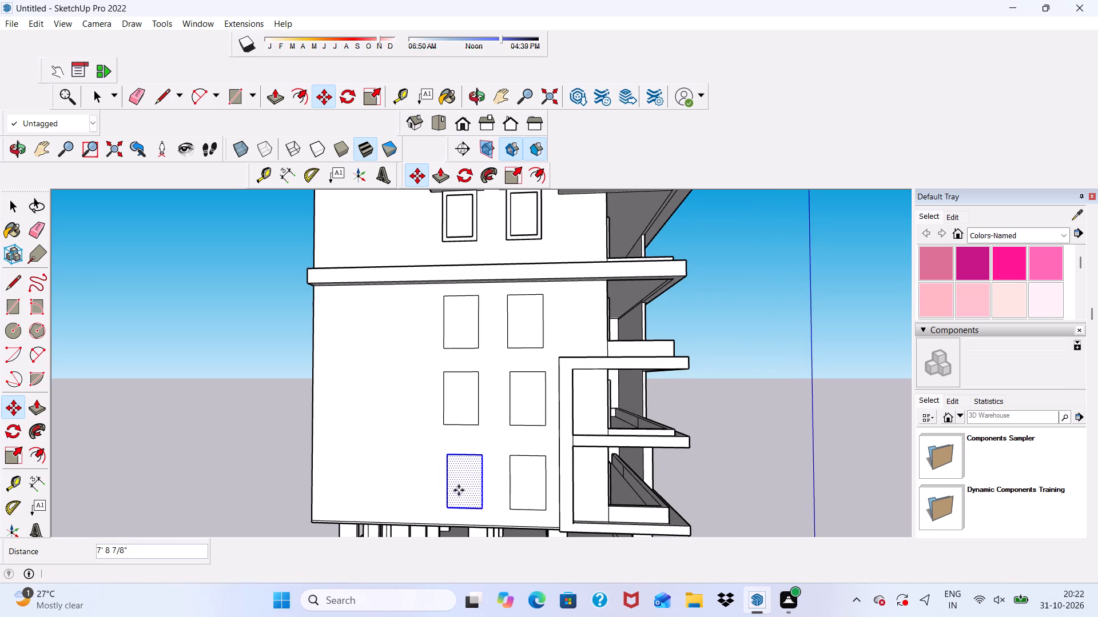
pyautogui.scroll(-5, 417, 408)
pyautogui.press('space')
pyautogui.click(739, 429)
# Examine the building's side wall and balcony facade from several angles to compare the new window outlines with the upper floors.
pyautogui.scroll(-1, 739, 428)
pyautogui.moveTo(739, 428); pyautogui.dragTo(540, 430, button='middle')
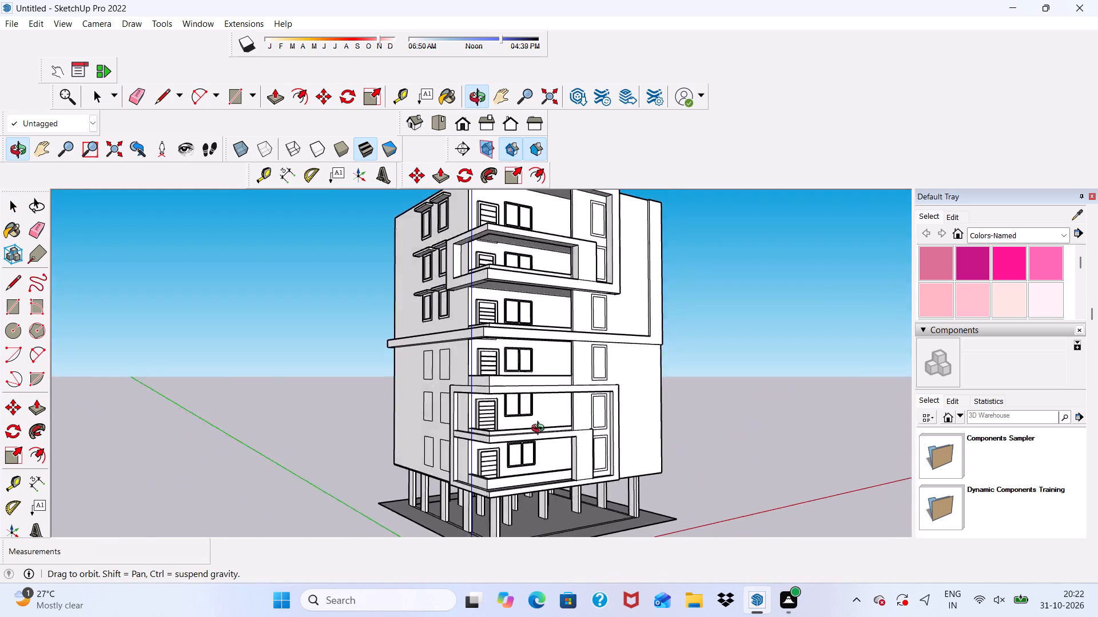
pyautogui.moveTo(540, 430); pyautogui.dragTo(672, 370, button='middle')
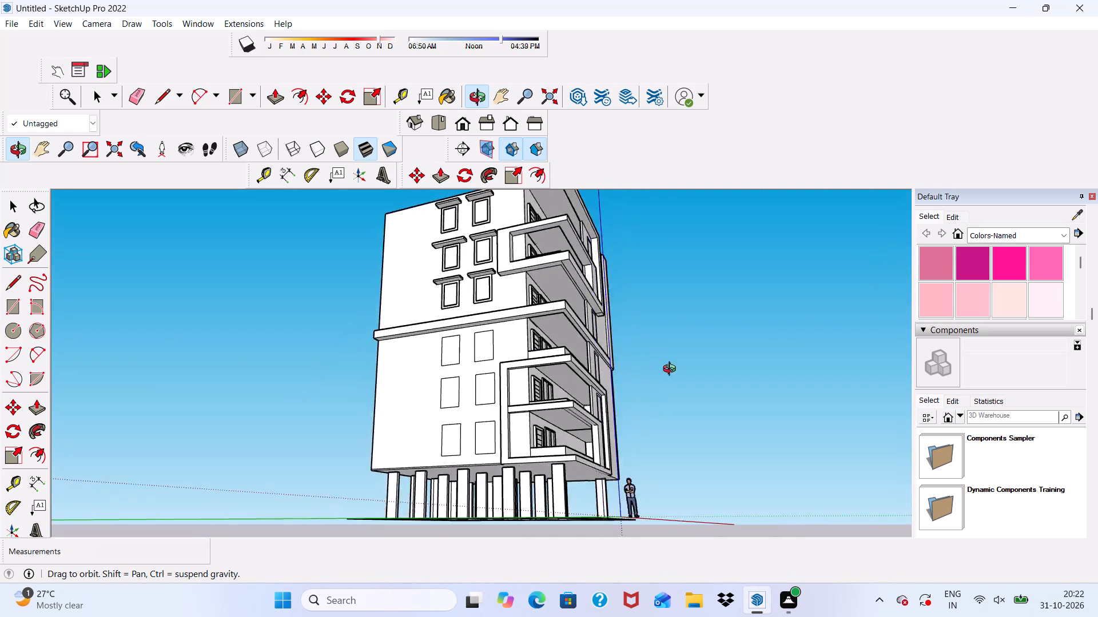
pyautogui.moveTo(672, 370); pyautogui.dragTo(529, 484, button='middle')
pyautogui.scroll(4, 872, 401)
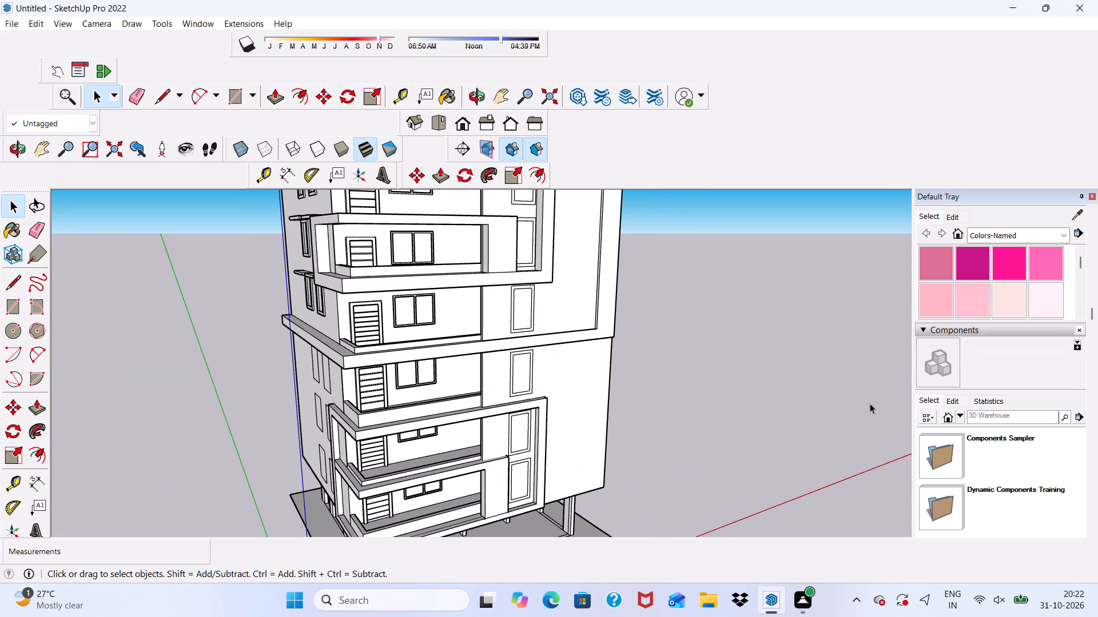
pyautogui.scroll(2, 363, 418)
pyautogui.scroll(1, 343, 346)
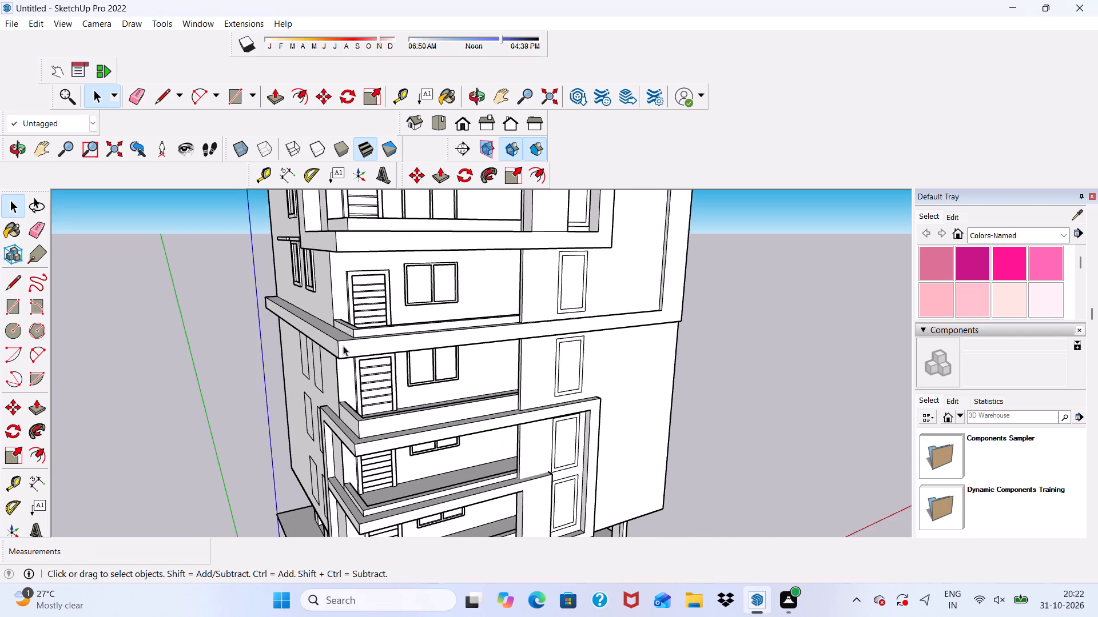
pyautogui.scroll(-1, 335, 371)
pyautogui.moveTo(309, 380); pyautogui.dragTo(422, 369, button='middle')
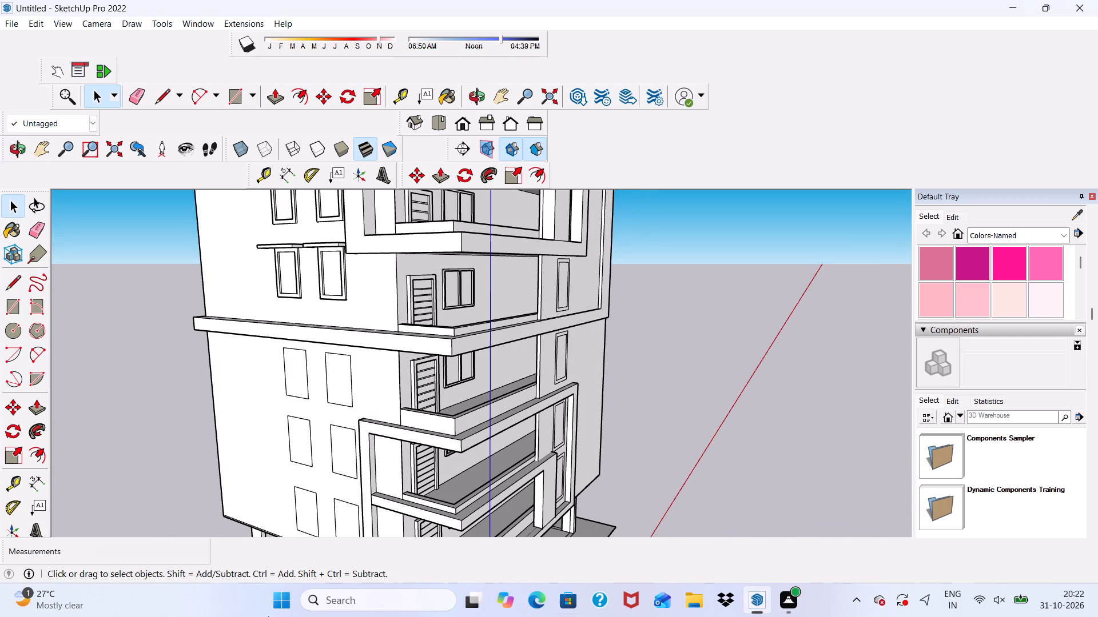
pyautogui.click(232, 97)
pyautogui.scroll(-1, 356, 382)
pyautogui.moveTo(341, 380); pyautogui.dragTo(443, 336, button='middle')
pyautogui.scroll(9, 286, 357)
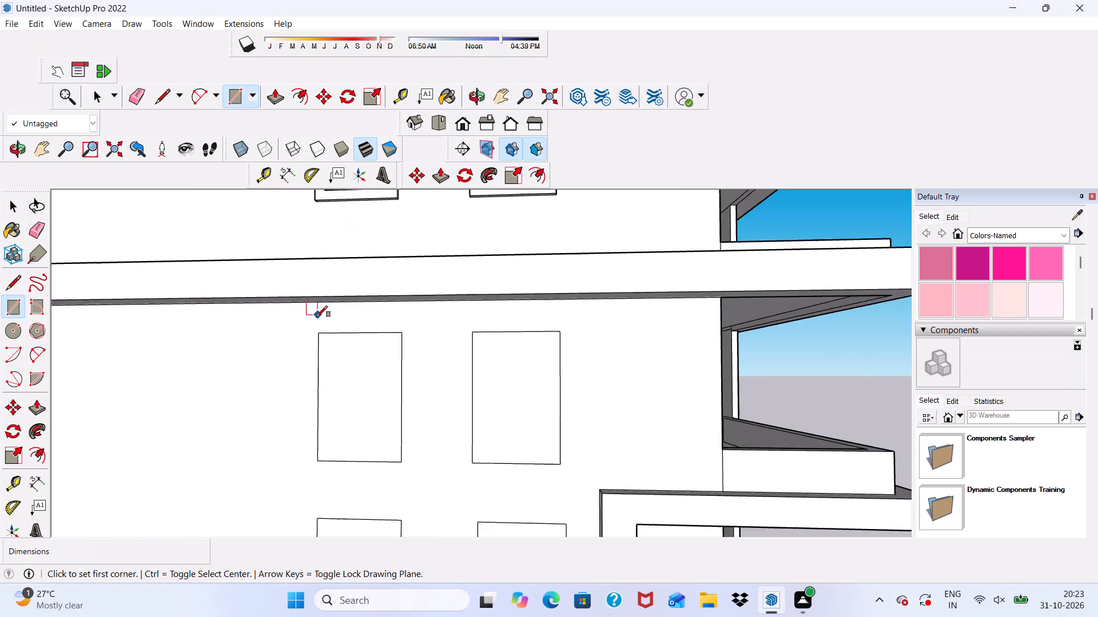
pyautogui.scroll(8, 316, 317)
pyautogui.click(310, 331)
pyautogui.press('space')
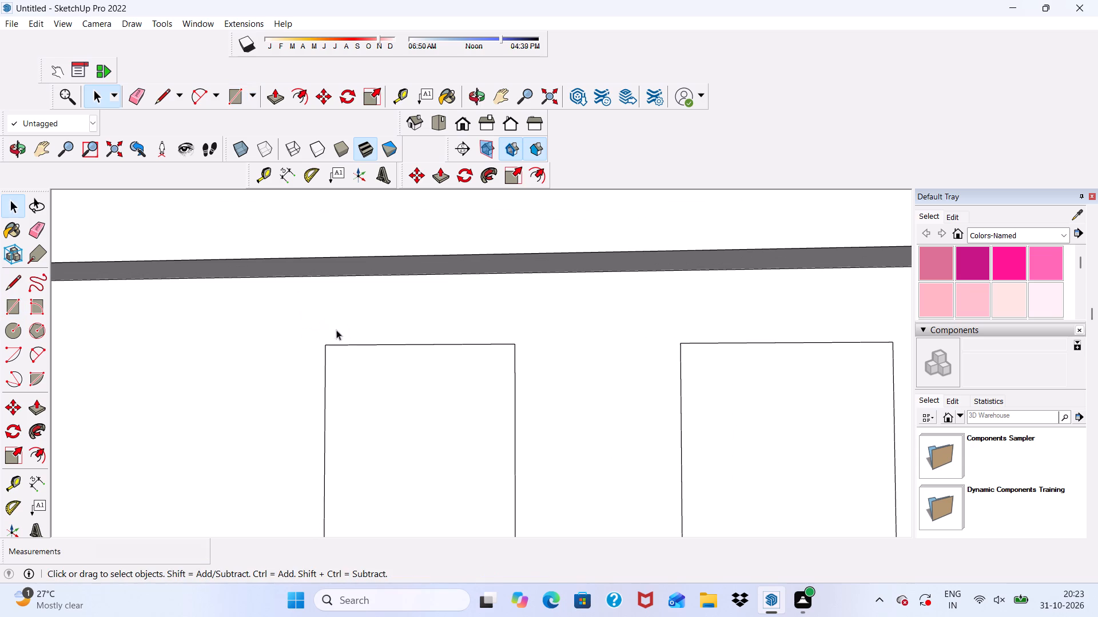
# Draw a strip rectangle about 12' 3" by 1' directly above the top-row window pair, spanning both windows.
pyautogui.click(227, 98)
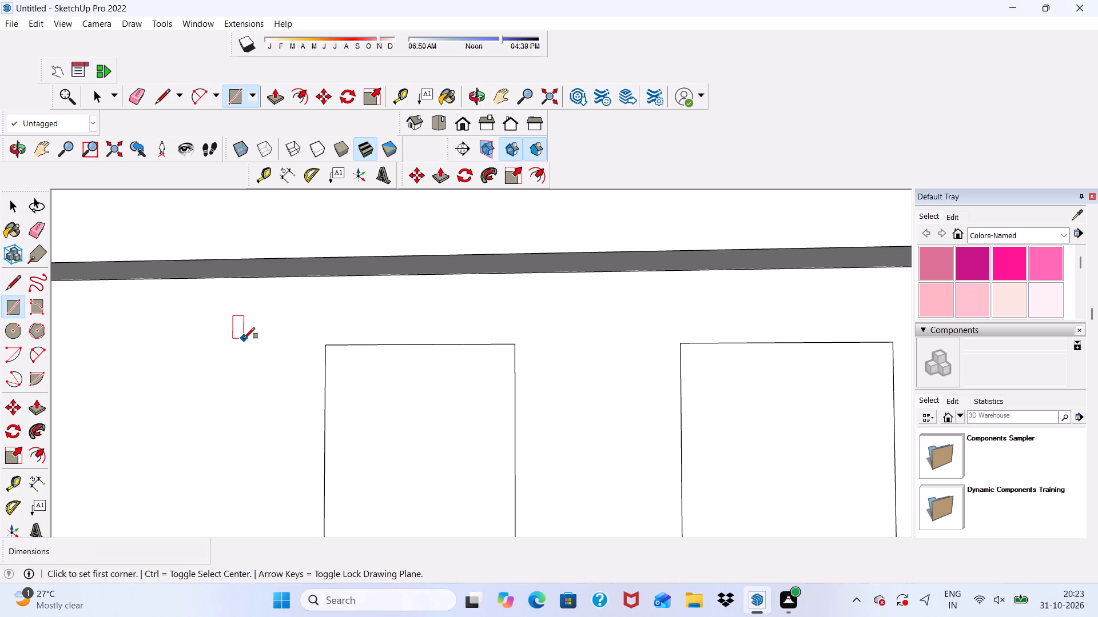
pyautogui.click(325, 347)
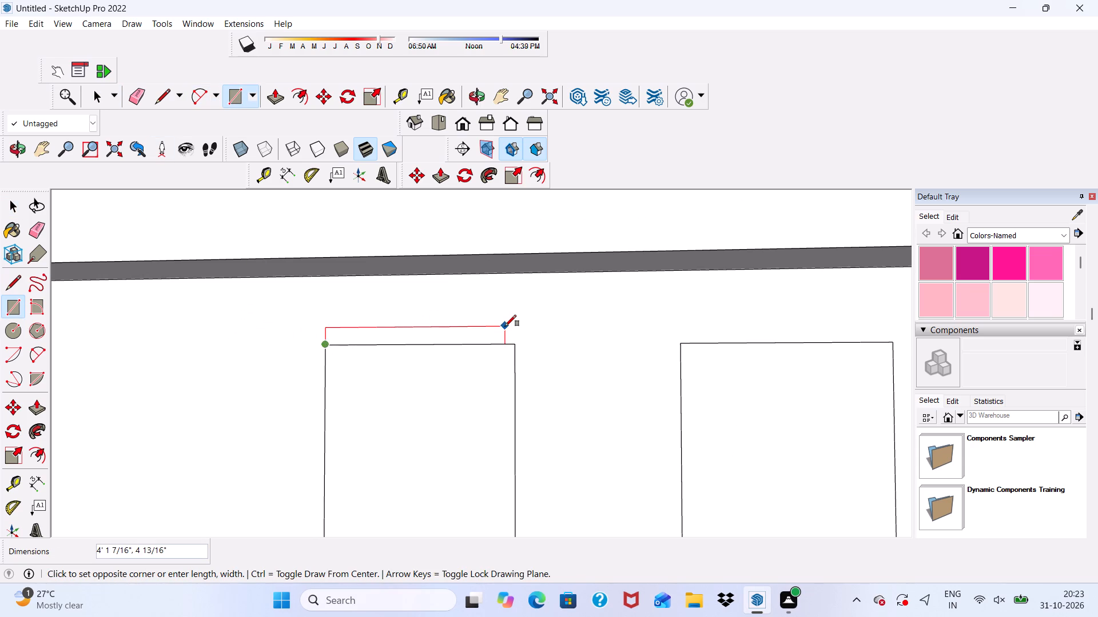
pyautogui.scroll(2, 505, 326)
pyautogui.scroll(-4, 465, 305)
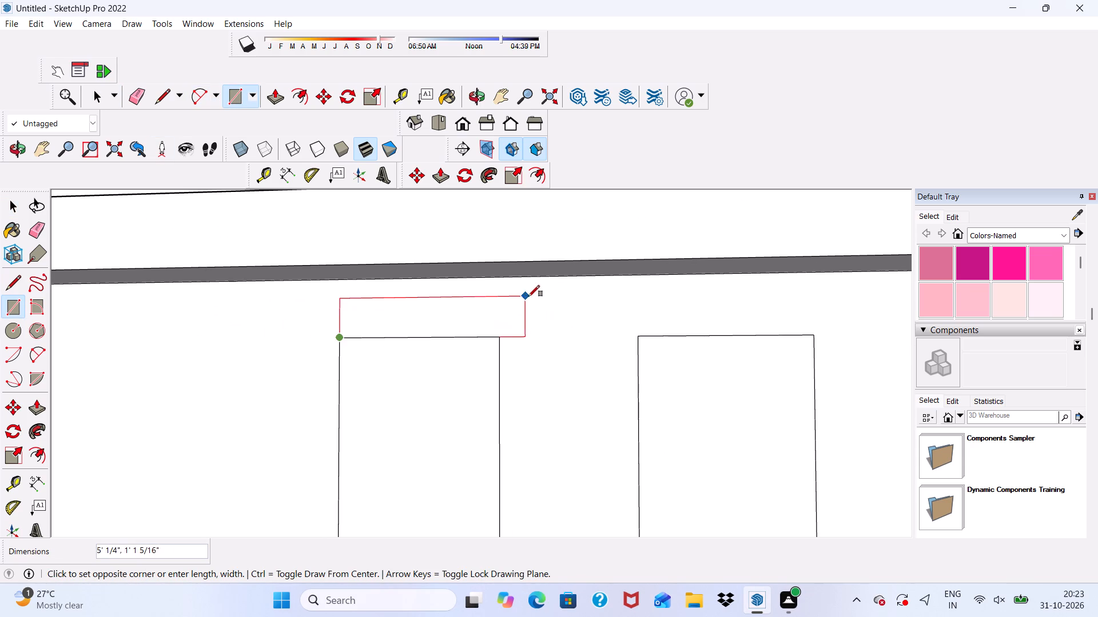
pyautogui.scroll(2, 783, 310)
pyautogui.scroll(3, 833, 298)
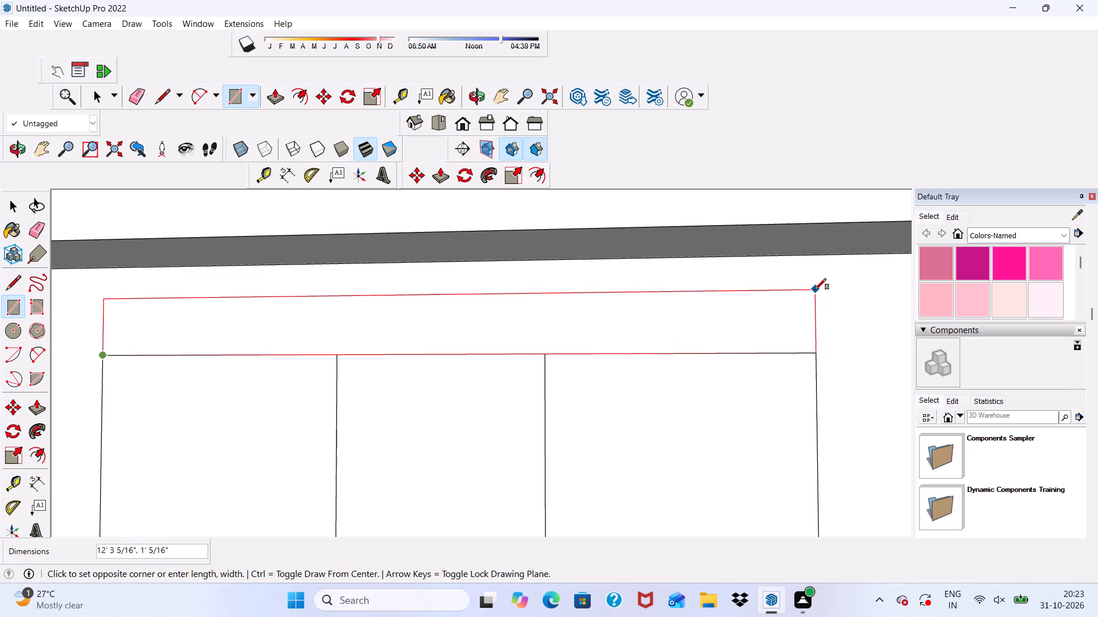
pyautogui.click(818, 290)
pyautogui.scroll(-5, 563, 297)
pyautogui.press('space')
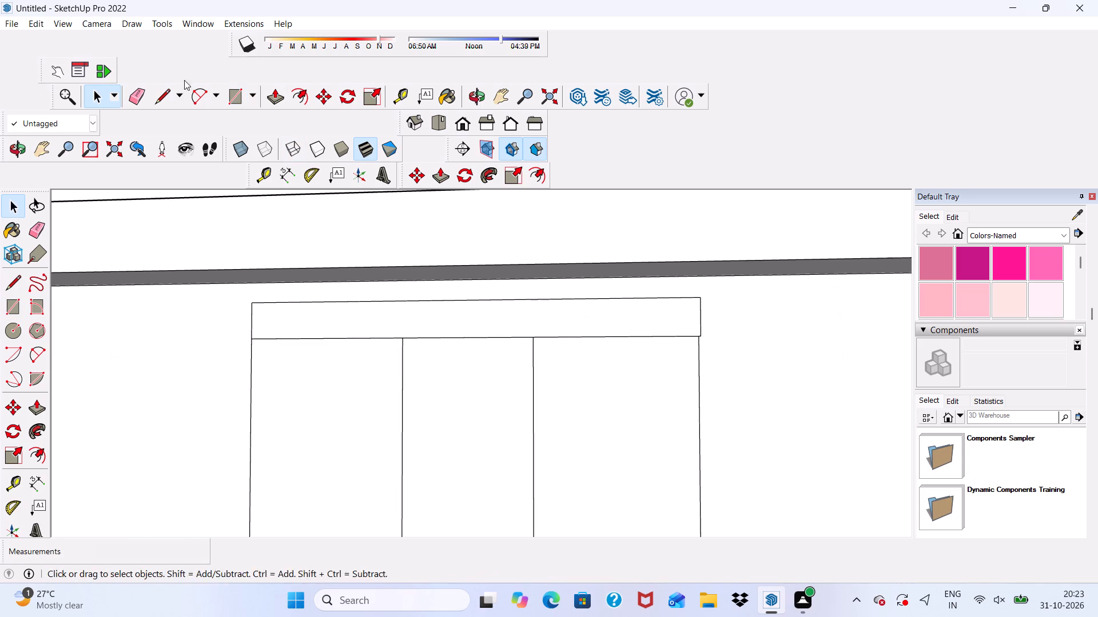
# Draw two closely spaced vertical lines across the middle of the strip, each about 1' long, between the two windows.
pyautogui.click(160, 94)
pyautogui.scroll(1, 506, 316)
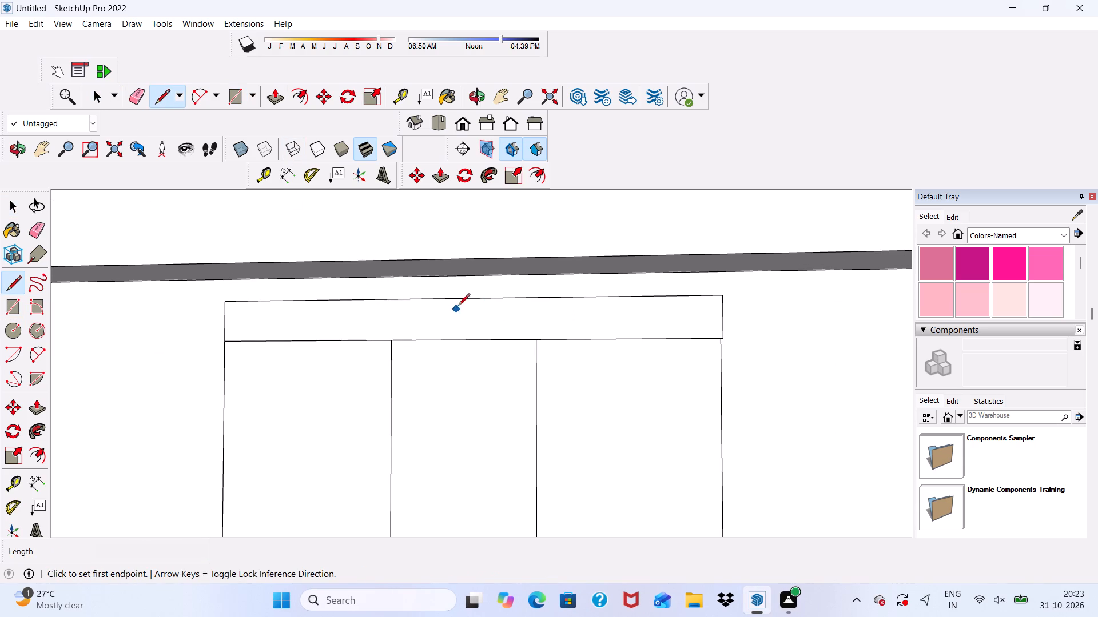
pyautogui.click(461, 297)
pyautogui.click(464, 337)
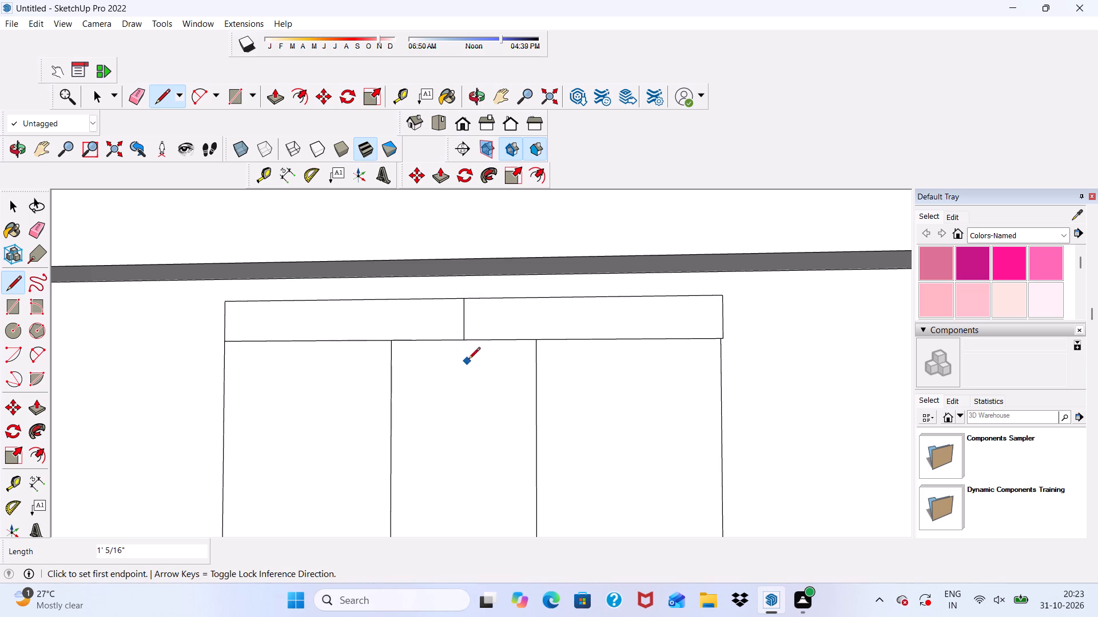
pyautogui.scroll(12, 482, 293)
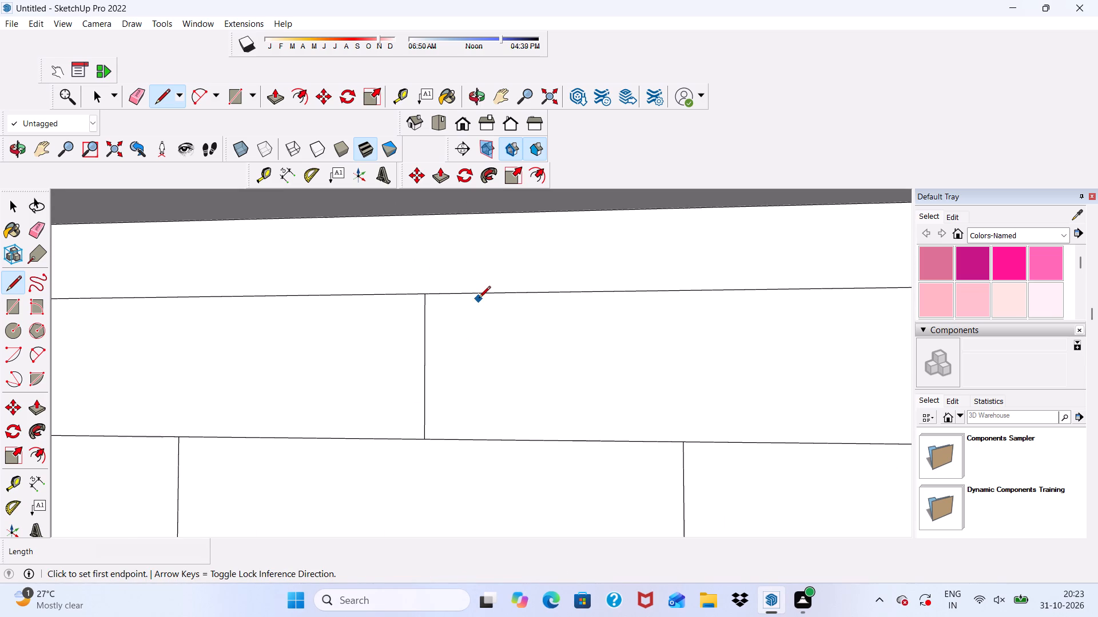
pyautogui.click(472, 293)
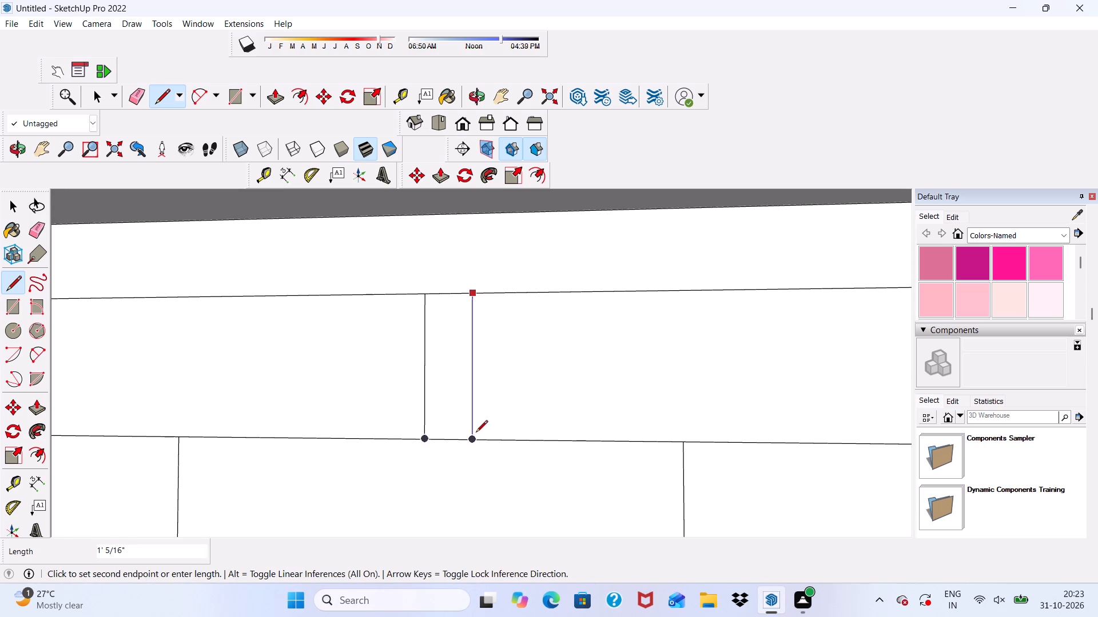
pyautogui.click(474, 439)
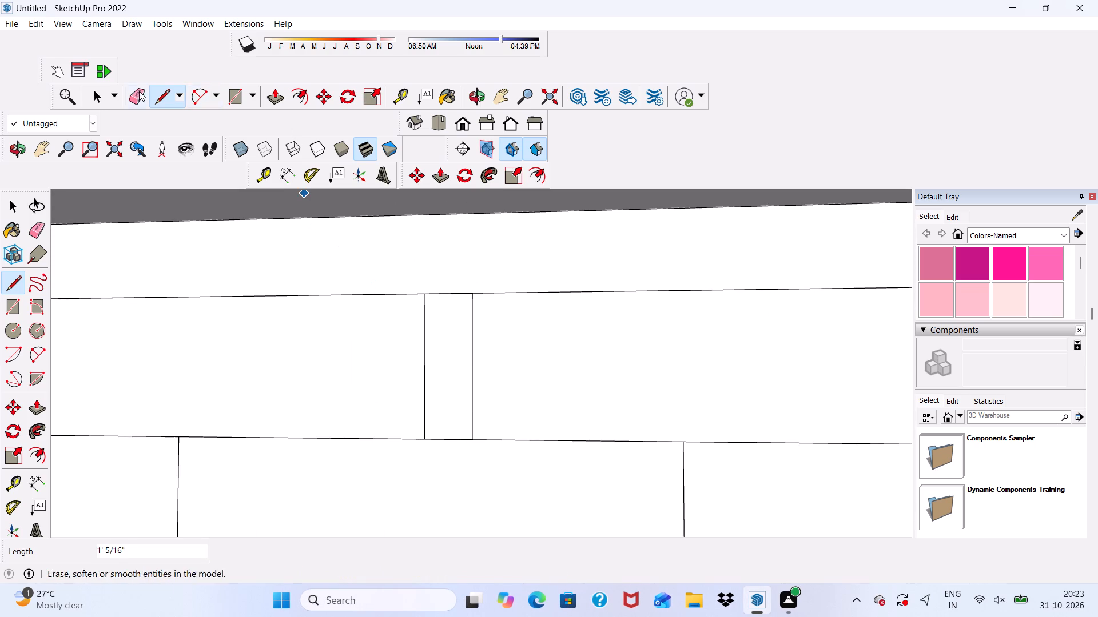
# Erase the short top and bottom edges between the two vertical lines, separating the strip into two window hoods.
pyautogui.click(138, 91)
pyautogui.scroll(2, 508, 283)
pyautogui.moveTo(428, 289); pyautogui.dragTo(430, 305)
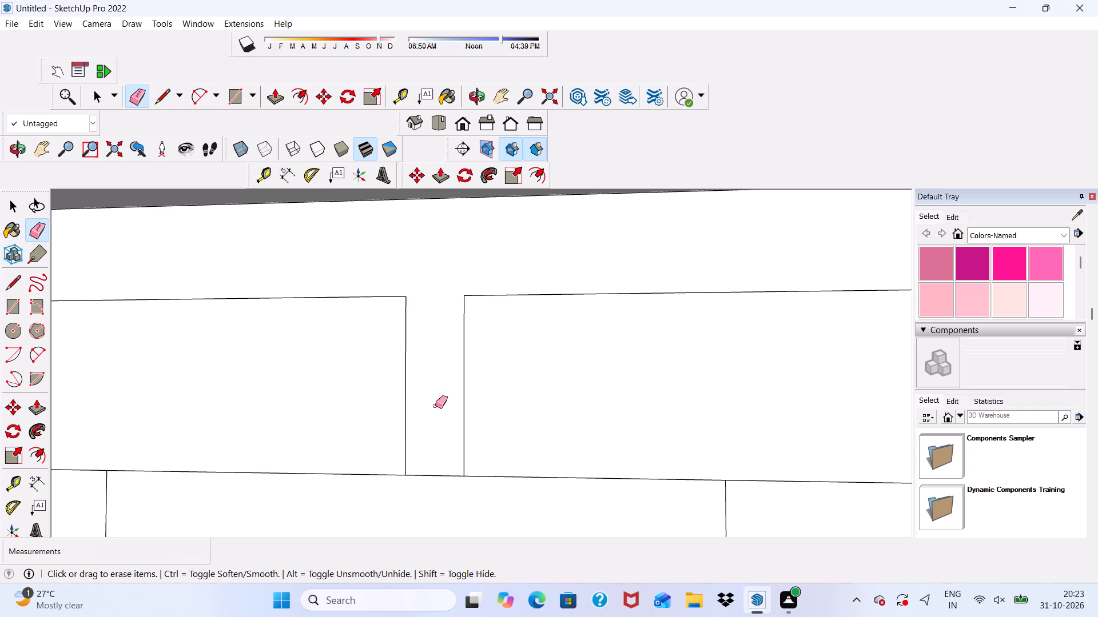
pyautogui.moveTo(434, 447); pyautogui.dragTo(434, 487)
pyautogui.scroll(-3, 449, 330)
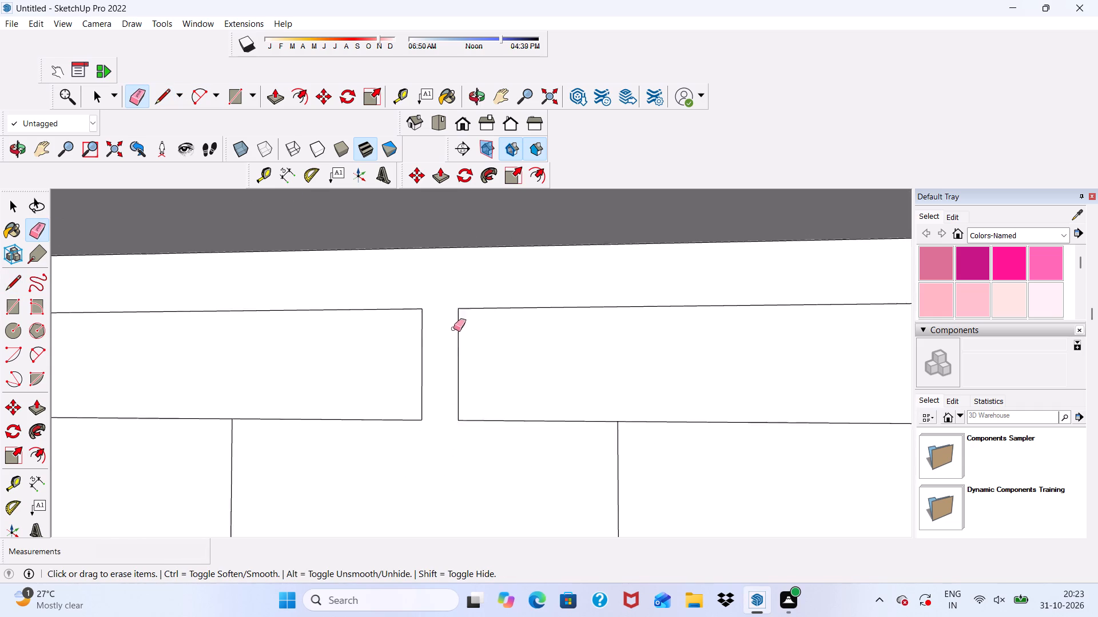
# Undo the edge erasures, the two vertical dividing lines and the strip rectangle above the top-row window pair.
pyautogui.scroll(-13, 453, 328)
pyautogui.scroll(-8, 530, 257)
pyautogui.middleClick(578, 321)
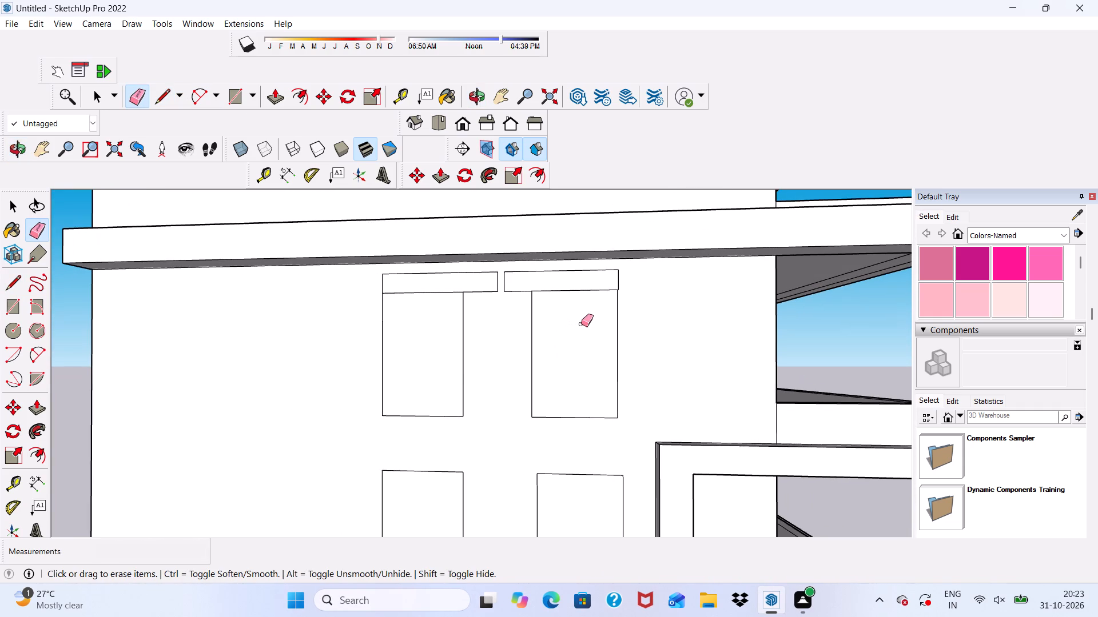
pyautogui.hotkey('ctrl', 'z')
pyautogui.hotkey('ctrl', 'z')
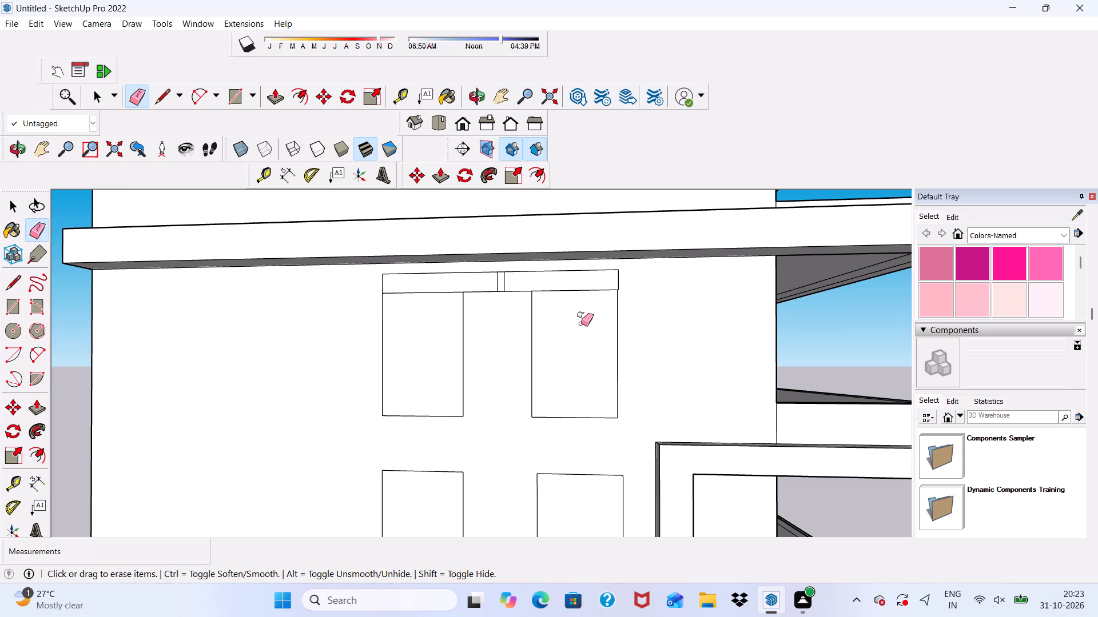
pyautogui.hotkey('ctrl', 'z')
pyautogui.hotkey('ctrl', 'z')
pyautogui.hotkey('ctrl', 'z')
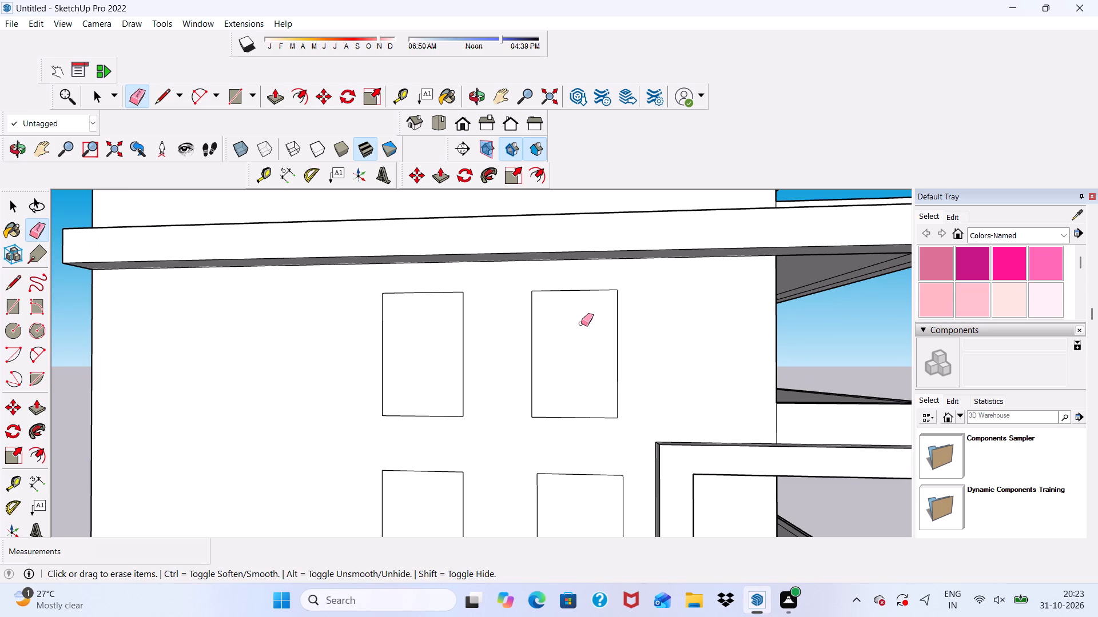
# Offset the outlines of both top-row windows outward by 6" to form frames.
pyautogui.press('space')
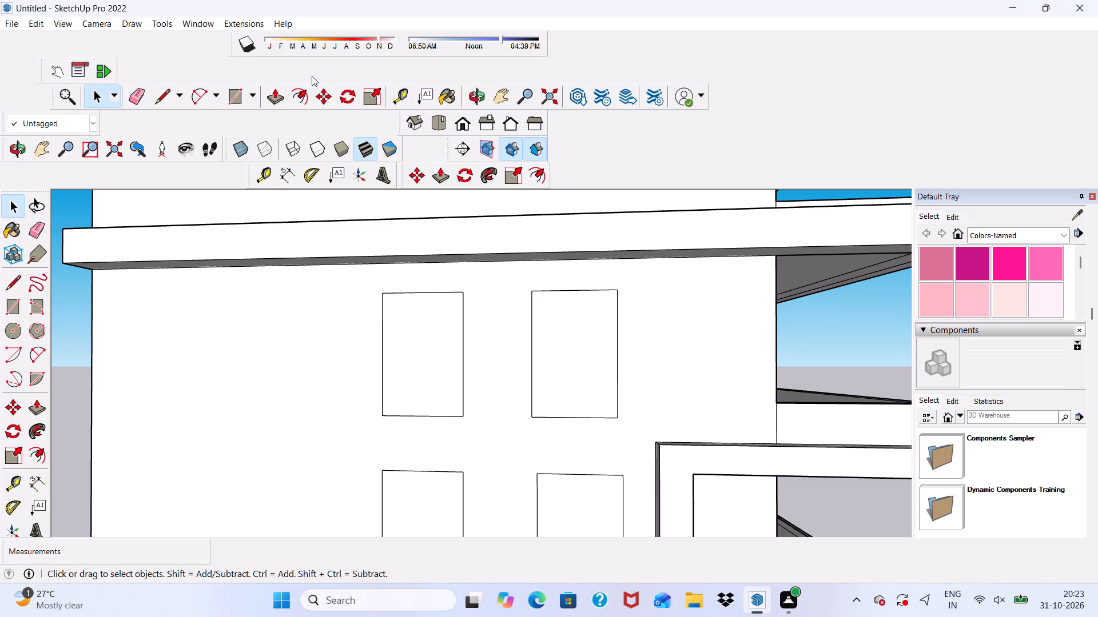
pyautogui.click(308, 86)
pyautogui.click(400, 323)
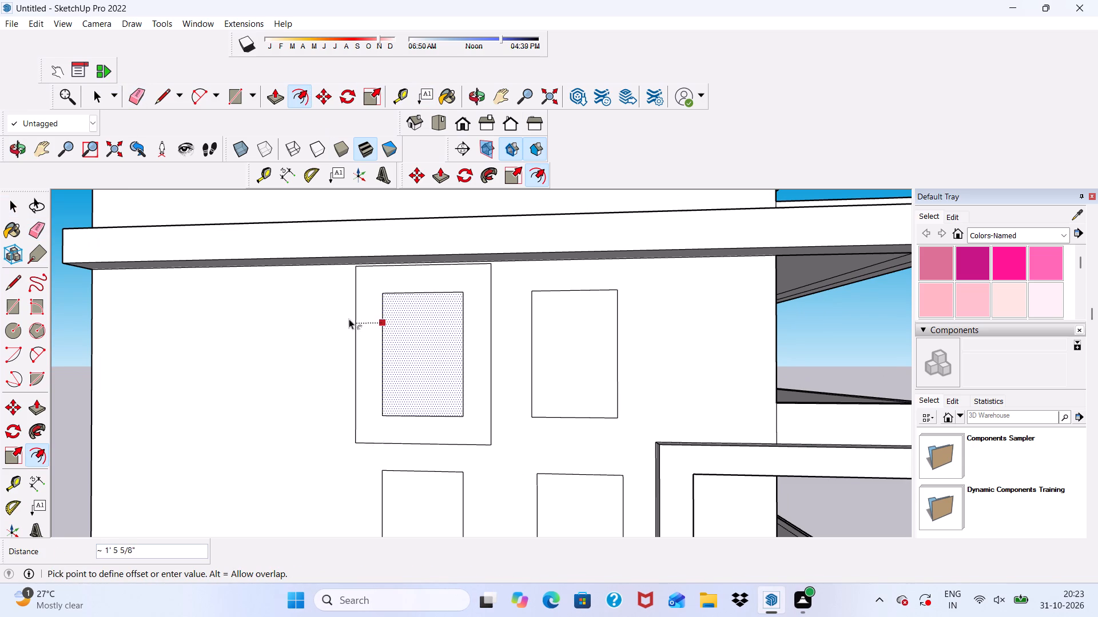
pyautogui.press('6')
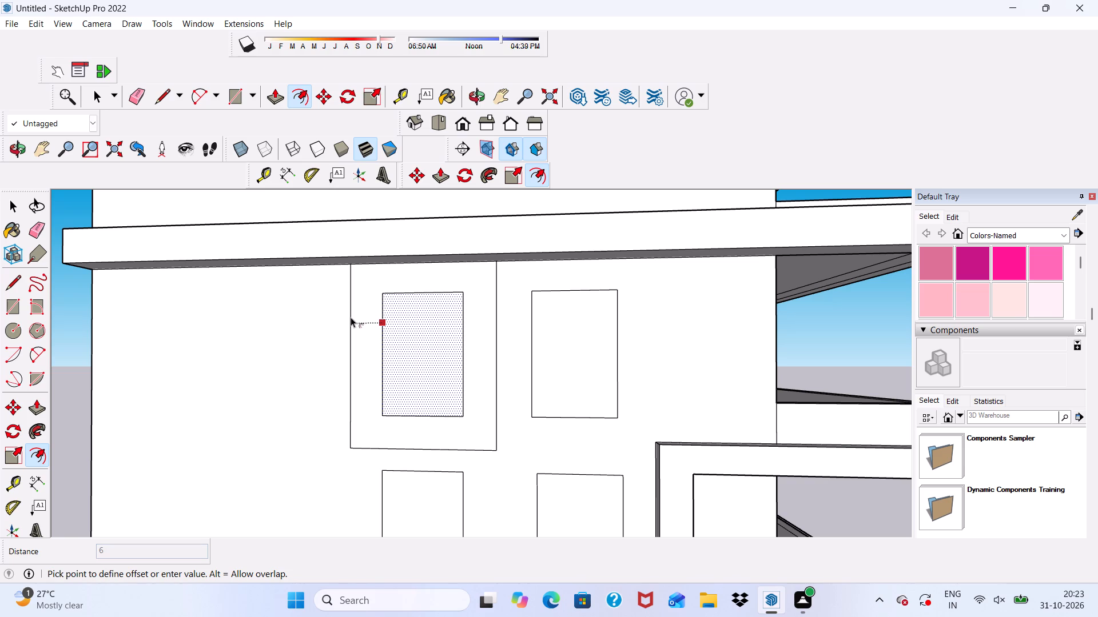
pyautogui.hotkey('shift', '"')
pyautogui.press('Return')
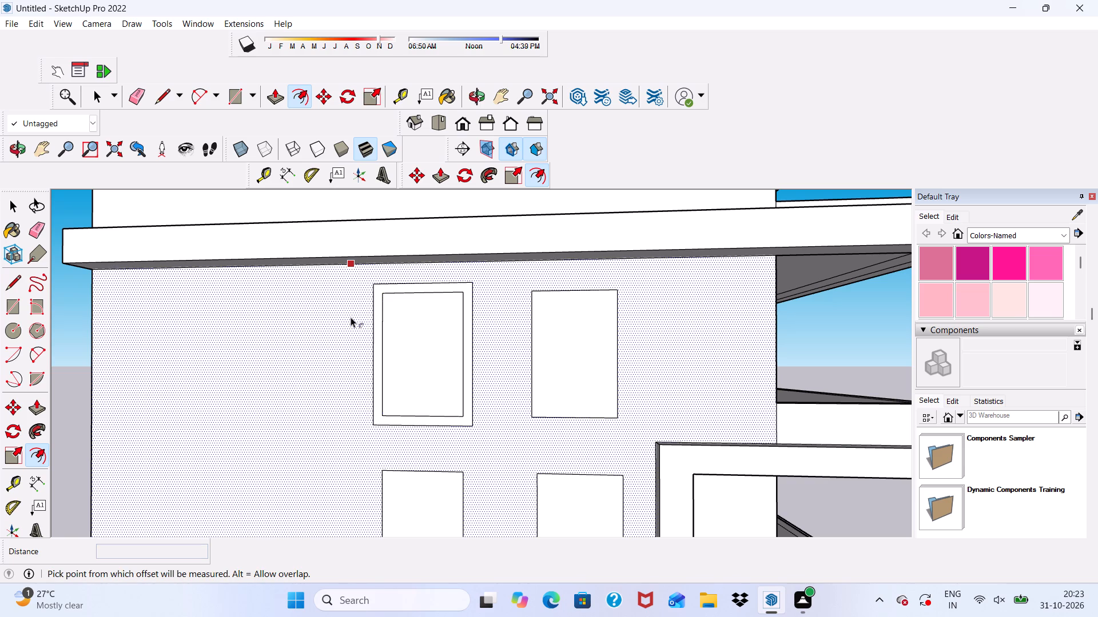
pyautogui.click(559, 357)
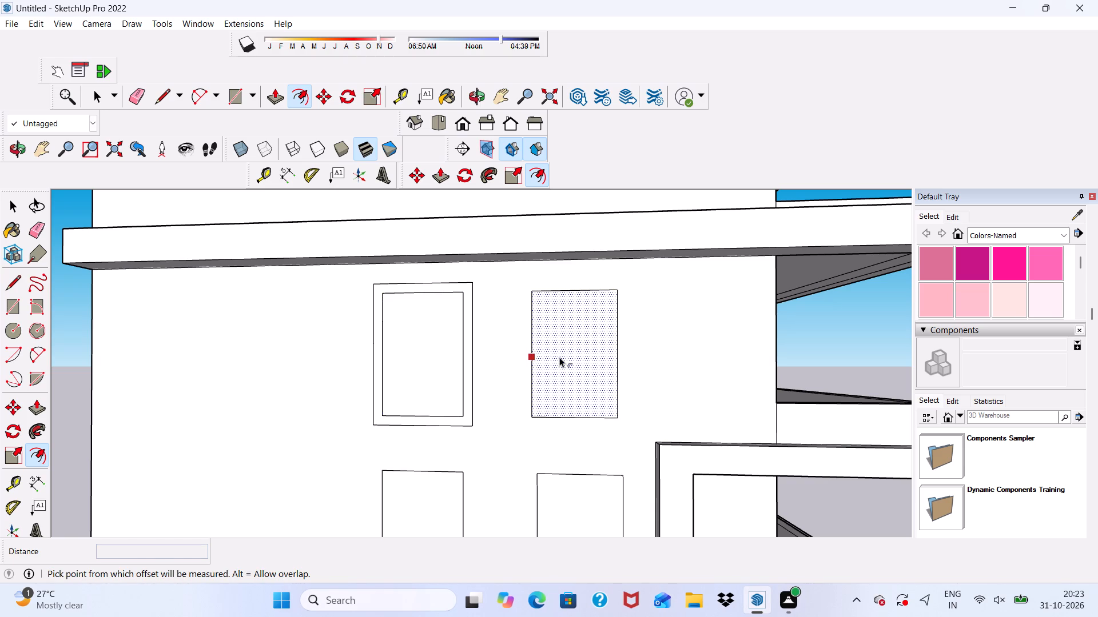
pyautogui.press('6')
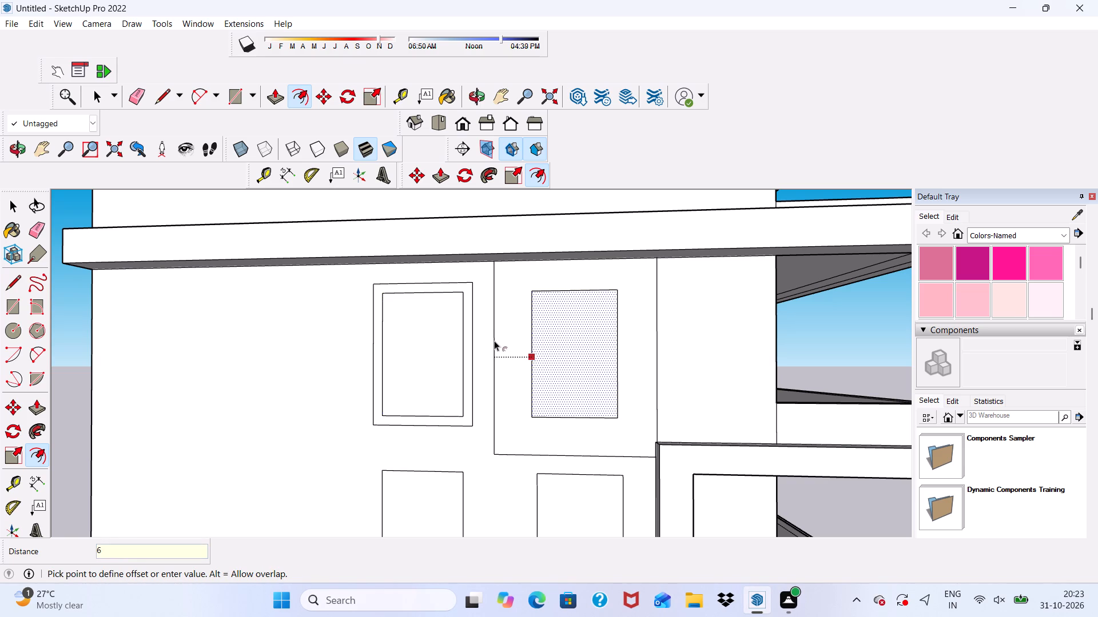
pyautogui.hotkey('shift', '"')
pyautogui.press('Return')
# Offset the outlines of both middle-row windows outward by 6" to form matching frames.
pyautogui.scroll(-5, 492, 341)
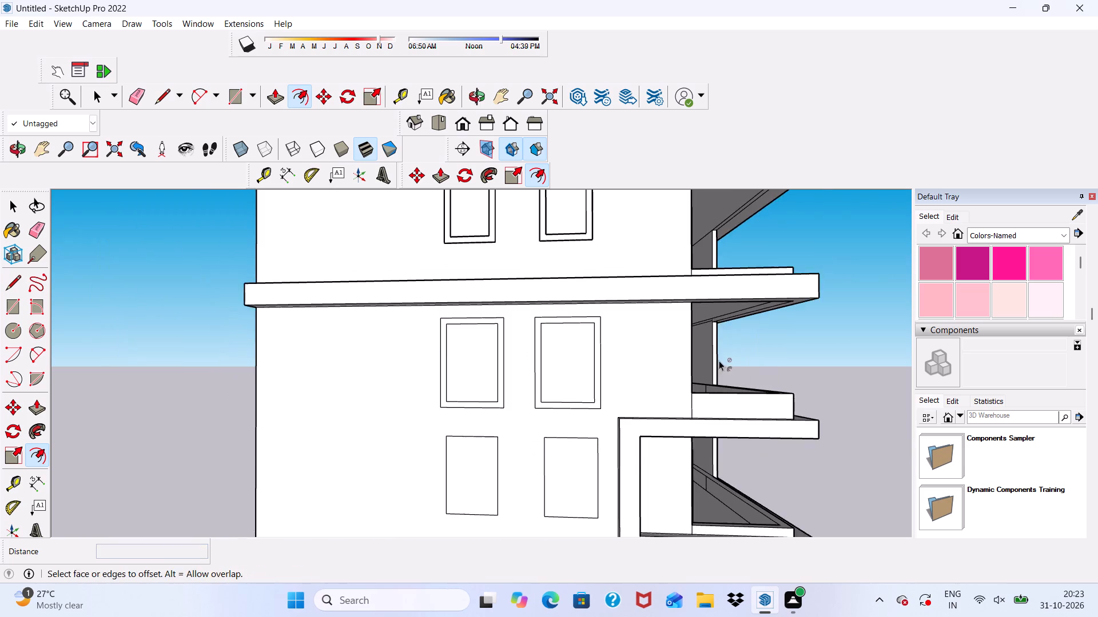
pyautogui.scroll(-3, 411, 348)
pyautogui.scroll(5, 416, 455)
pyautogui.click(472, 432)
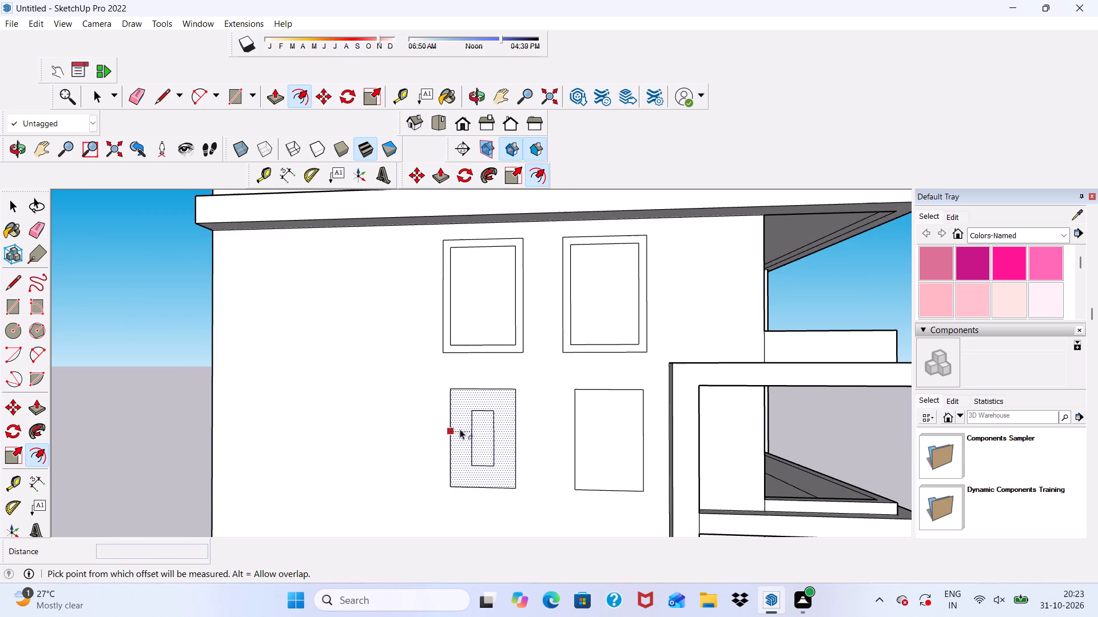
pyautogui.press('6')
pyautogui.hotkey('shift', '"')
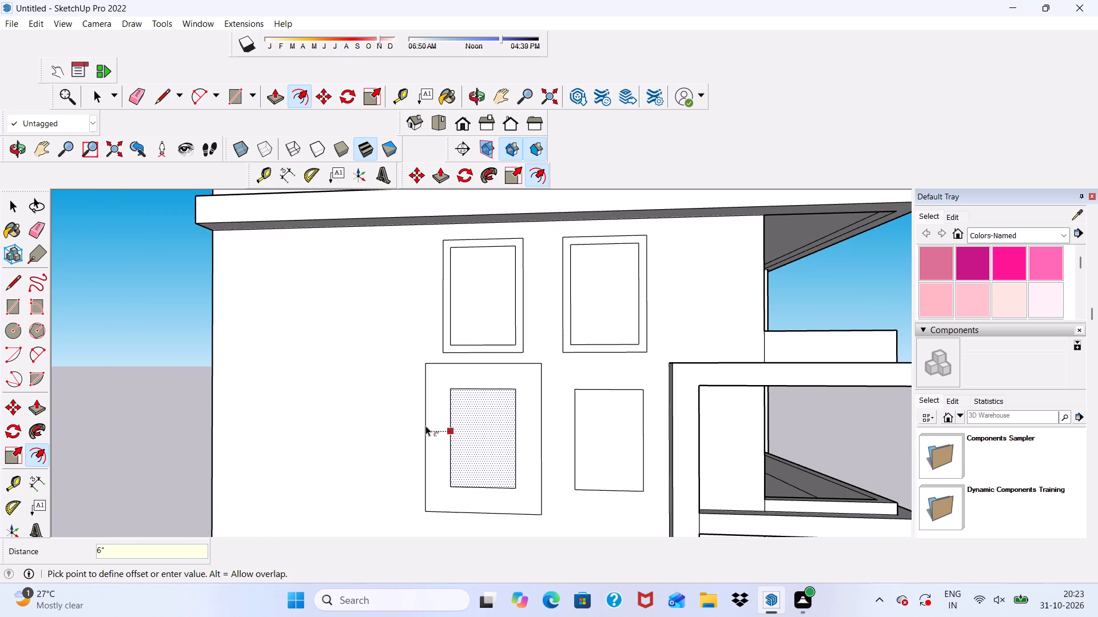
pyautogui.press('Return')
pyautogui.scroll(-1, 444, 428)
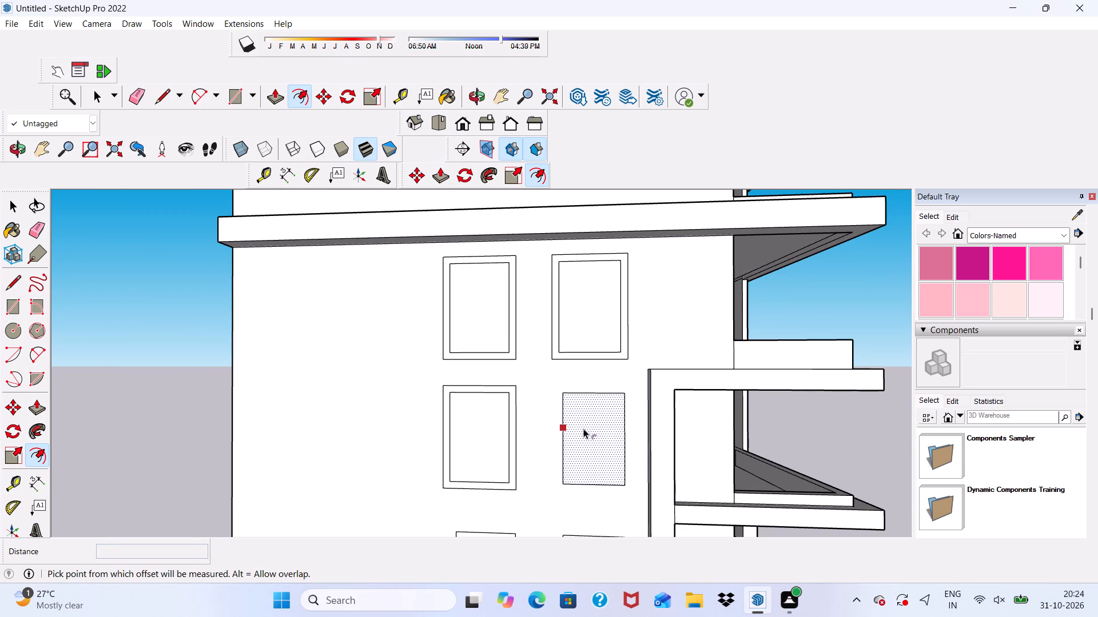
pyautogui.click(580, 428)
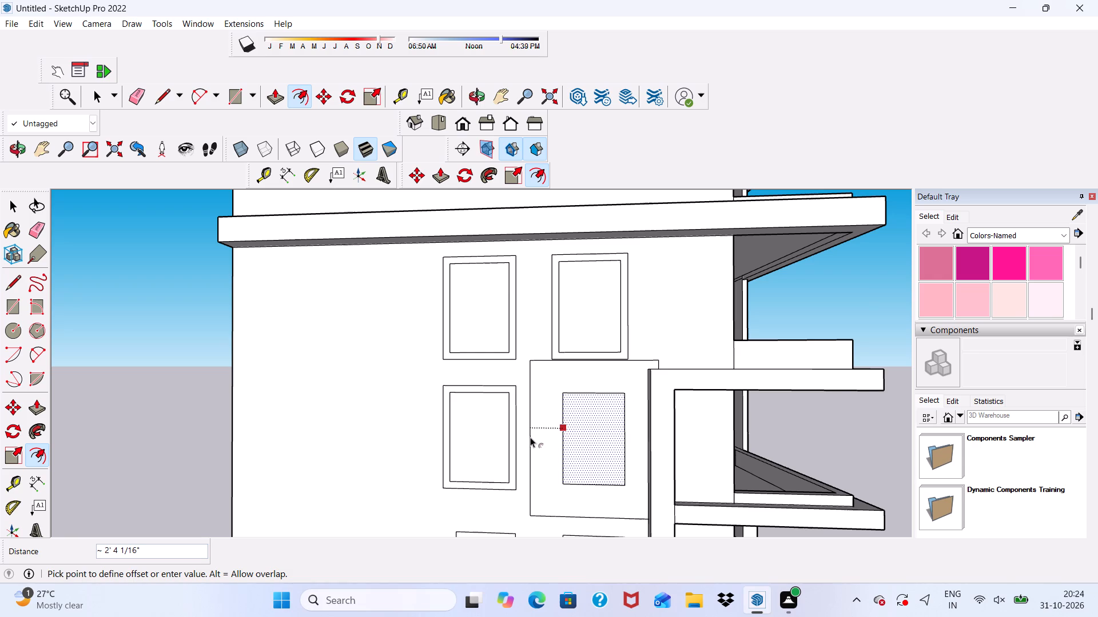
pyautogui.write('6"')
pyautogui.press('Return')
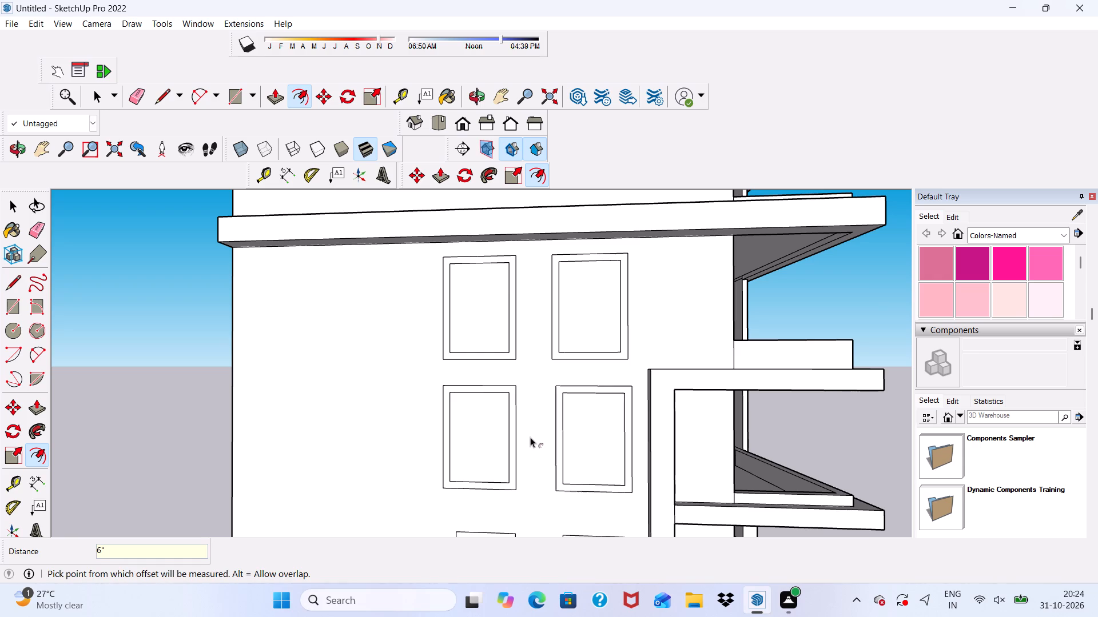
# Offset the outlines of both bottom-row windows outward by 6" to form matching frames.
pyautogui.scroll(-4, 547, 390)
pyautogui.scroll(-5, 587, 307)
pyautogui.scroll(5, 540, 475)
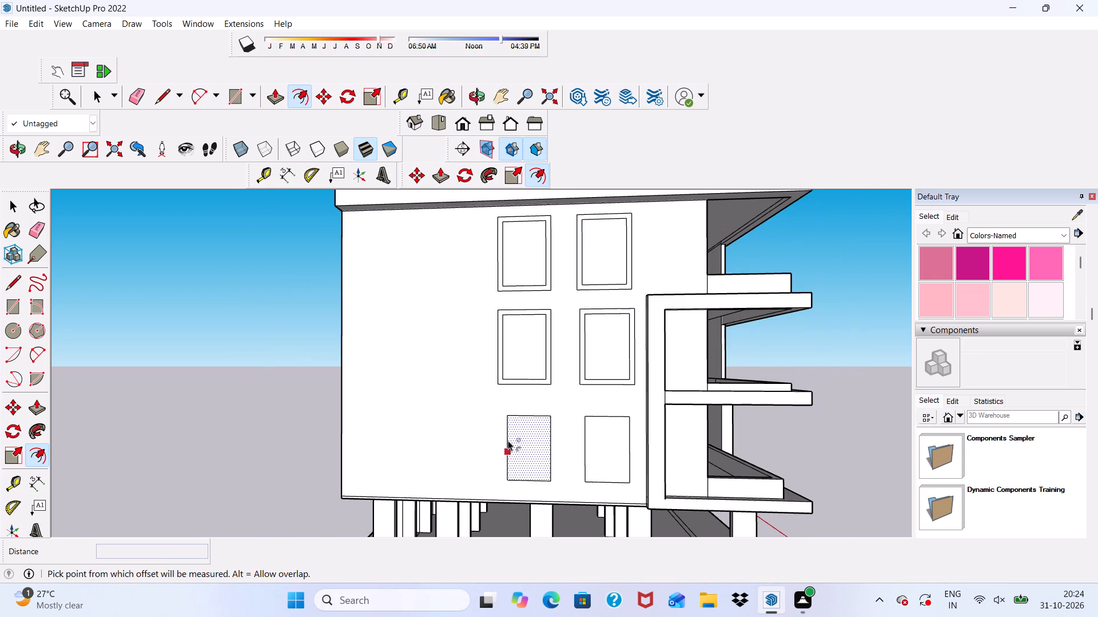
pyautogui.scroll(1, 516, 438)
pyautogui.click(518, 442)
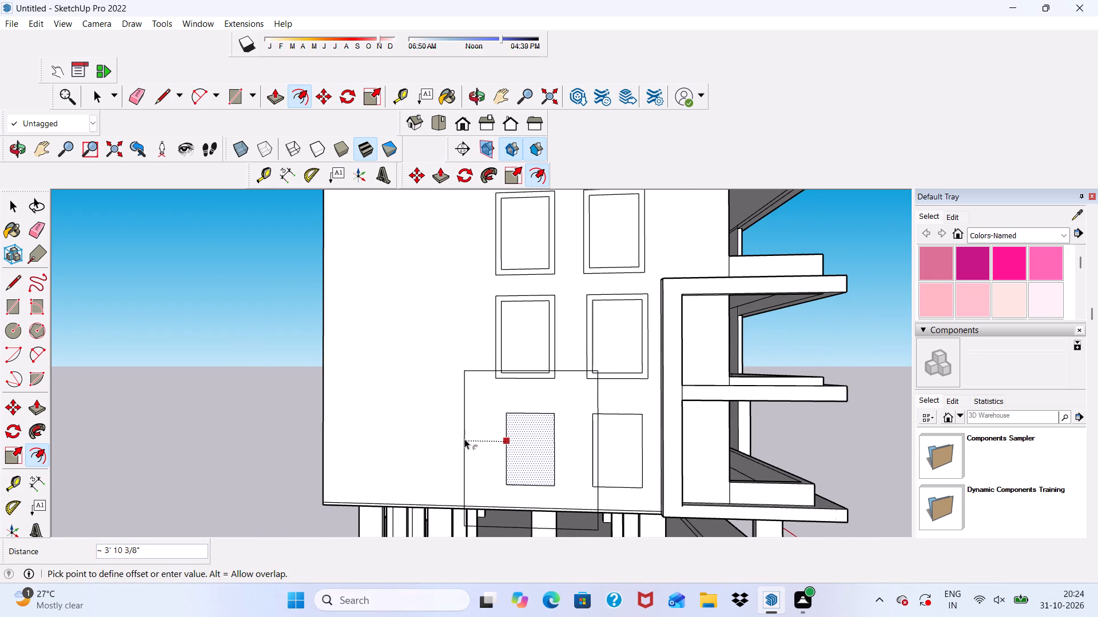
pyautogui.press('6')
pyautogui.hotkey('shift', '"')
pyautogui.press('Return')
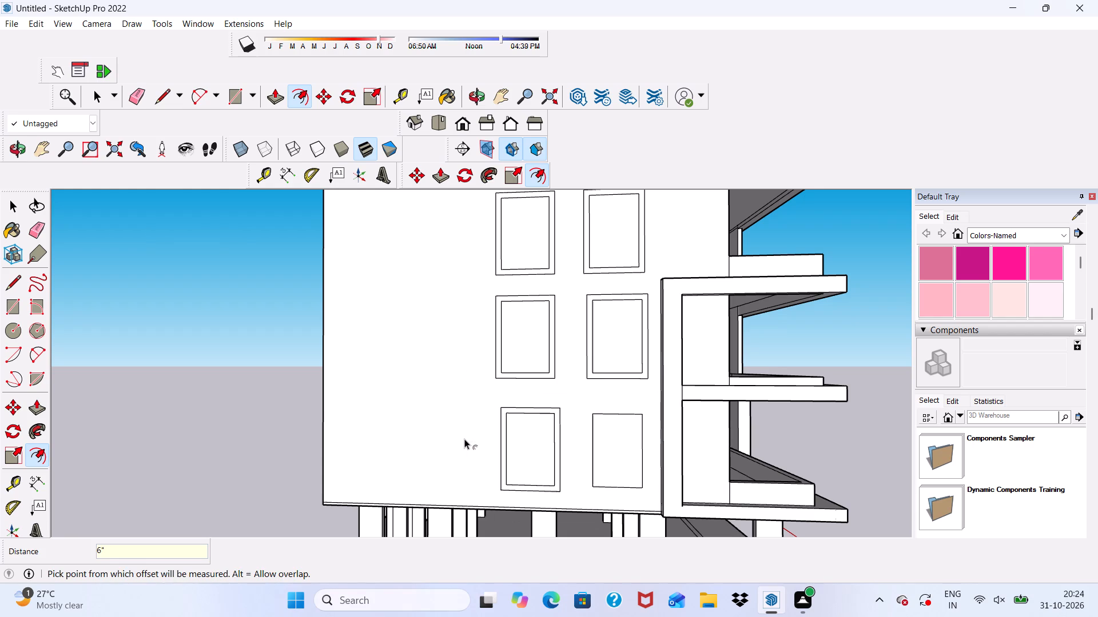
pyautogui.scroll(4, 620, 432)
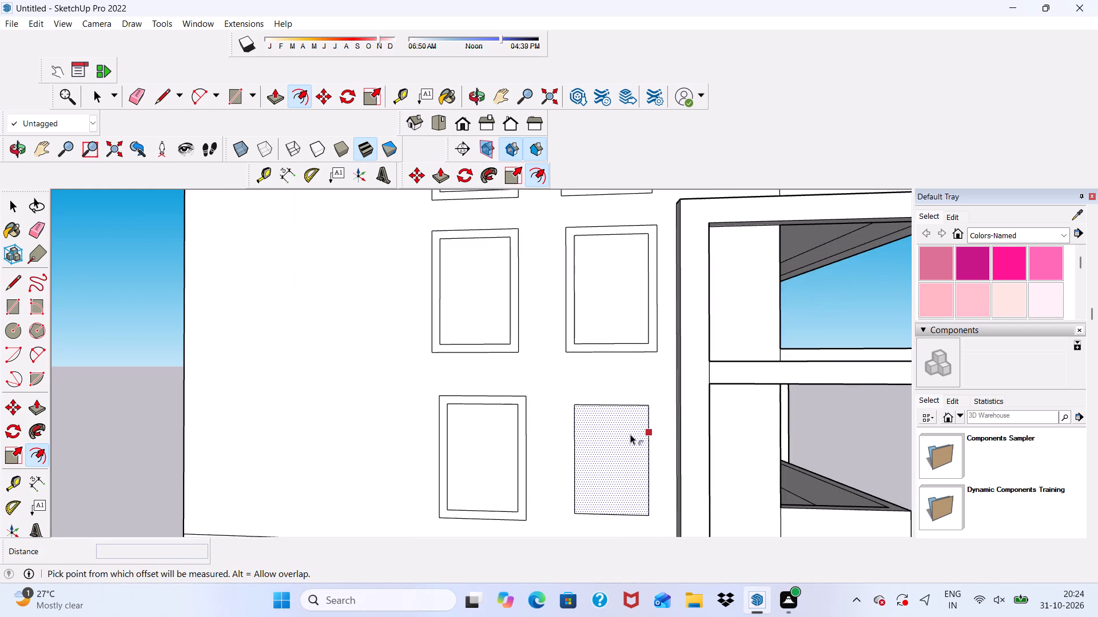
pyautogui.scroll(2, 605, 438)
pyautogui.click(587, 447)
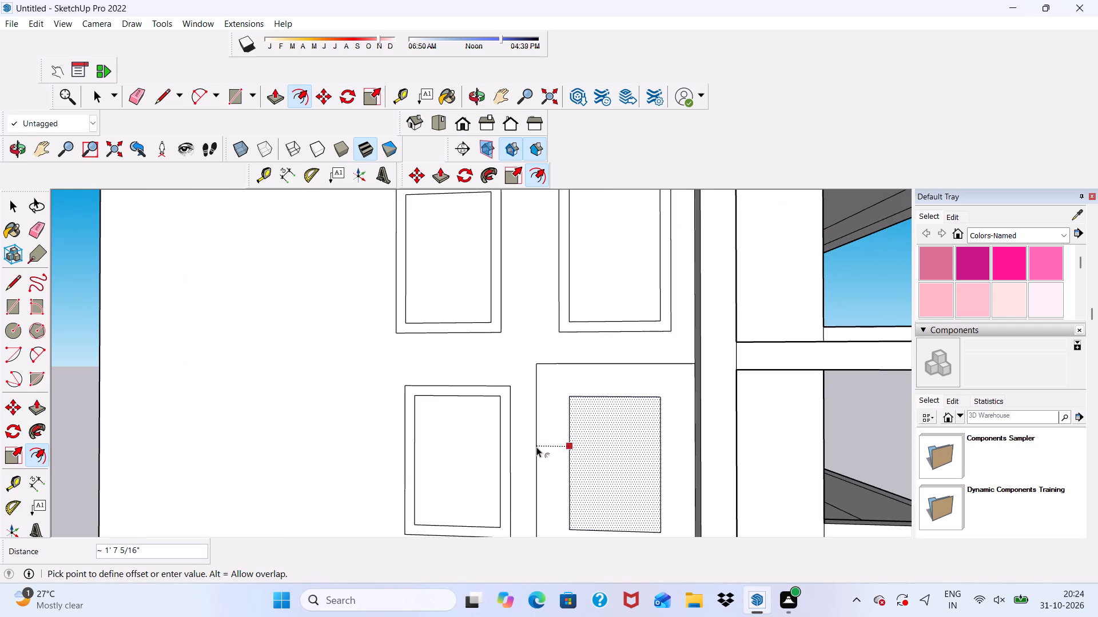
pyautogui.press('6')
pyautogui.hotkey('shift', '"')
pyautogui.press('Return')
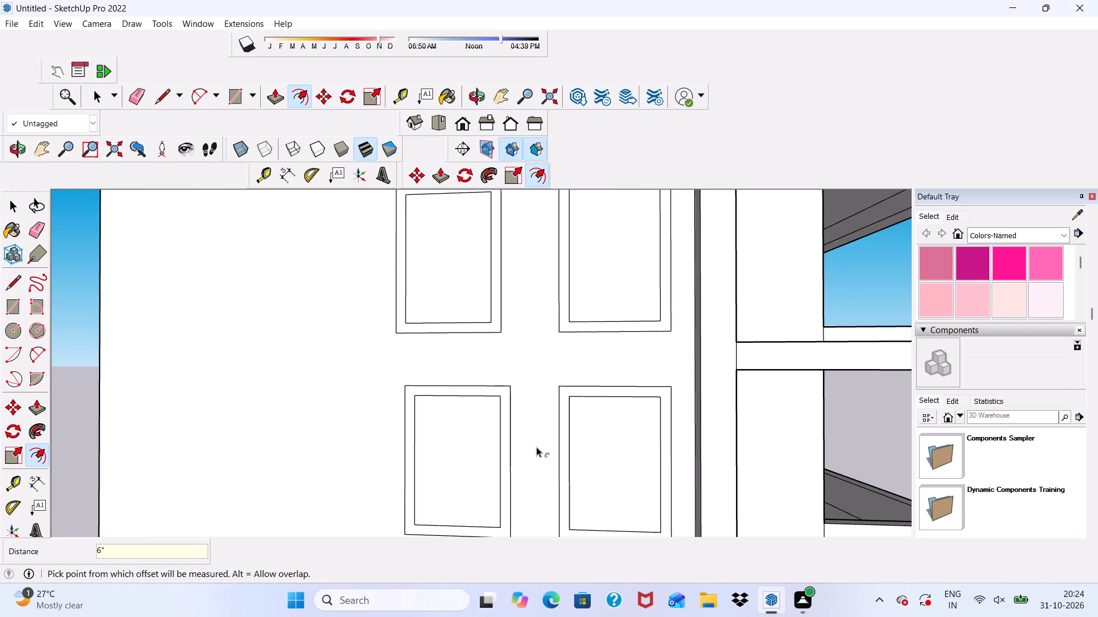
# Draw a strip rectangle about 13' 7" by 11" directly above the top-row window frames, spanning both windows.
pyautogui.scroll(-3, 535, 450)
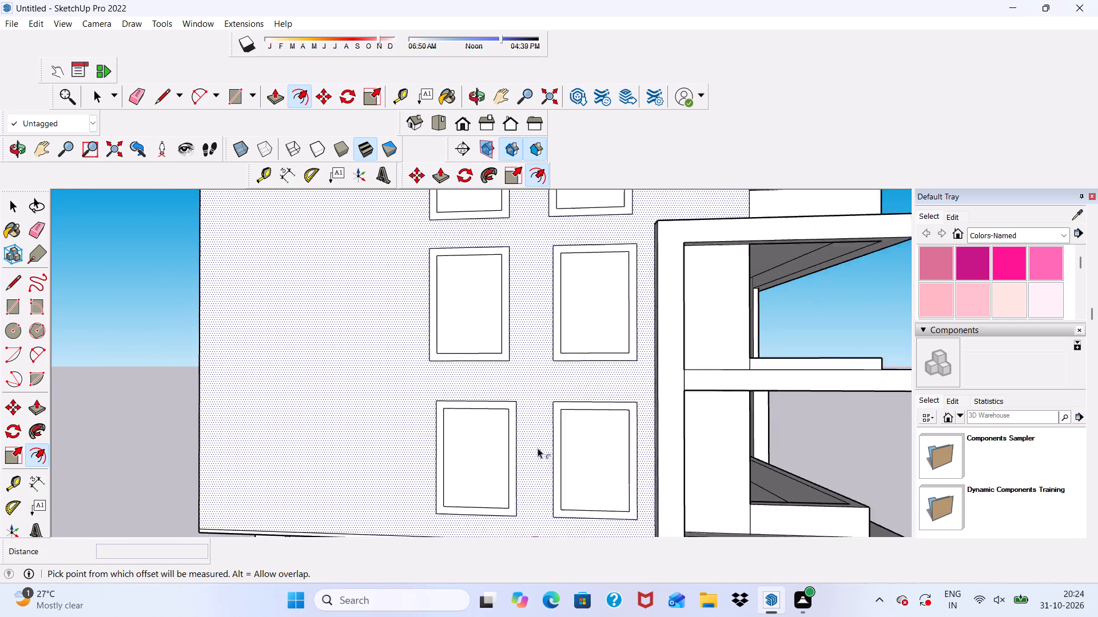
pyautogui.scroll(-2, 538, 448)
pyautogui.scroll(1, 552, 438)
pyautogui.scroll(-3, 542, 415)
pyautogui.moveTo(517, 445); pyautogui.dragTo(485, 520, button='middle')
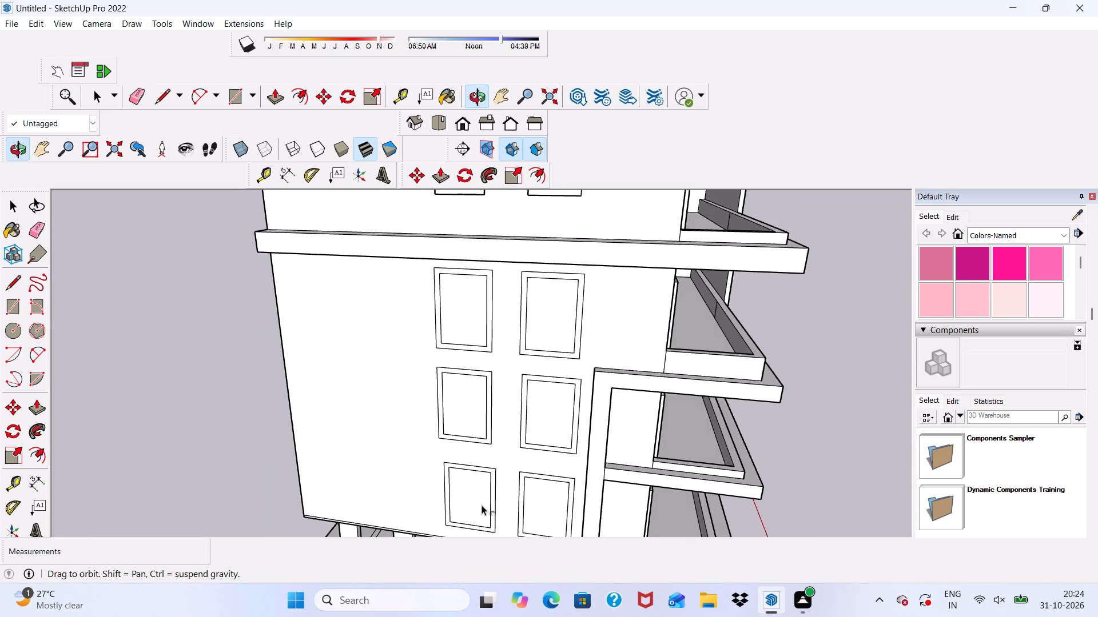
pyautogui.click(226, 98)
pyautogui.scroll(4, 496, 322)
pyautogui.scroll(2, 330, 271)
pyautogui.scroll(-5, 331, 266)
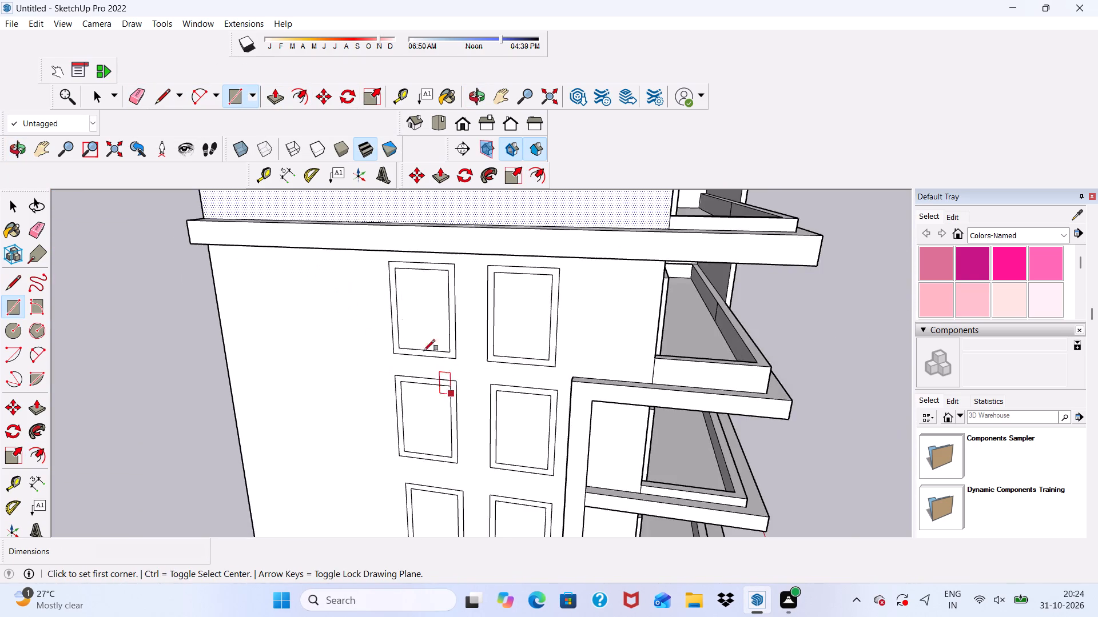
pyautogui.scroll(5, 354, 299)
pyautogui.scroll(-4, 355, 295)
pyautogui.moveTo(357, 299); pyautogui.dragTo(393, 237, button='middle')
pyautogui.scroll(-5, 393, 277)
pyautogui.scroll(2, 376, 275)
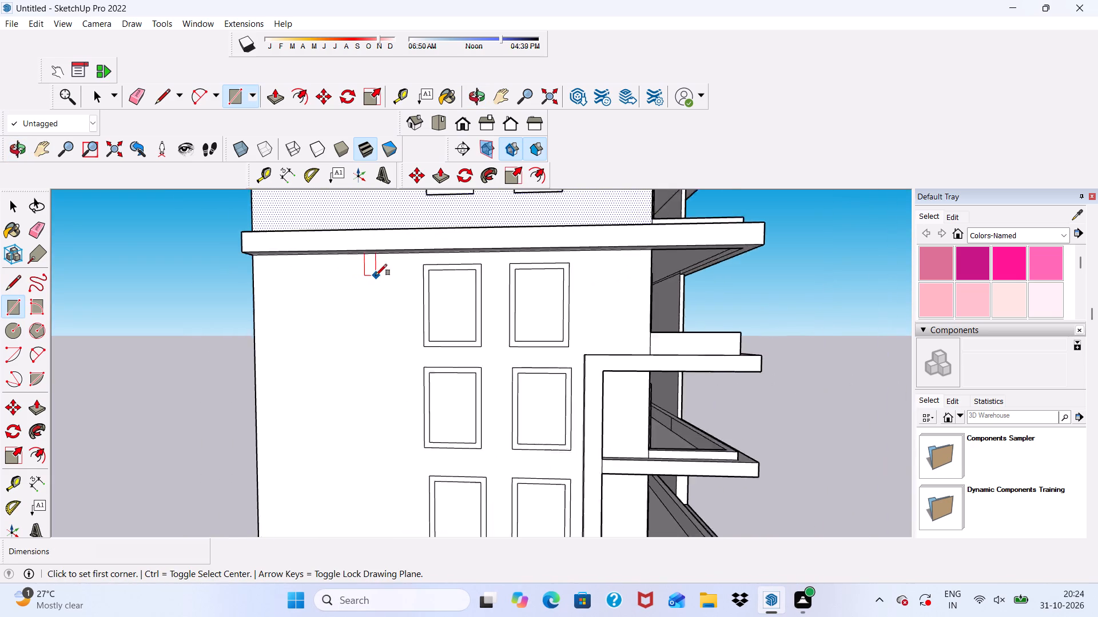
pyautogui.scroll(6, 376, 275)
pyautogui.scroll(7, 435, 255)
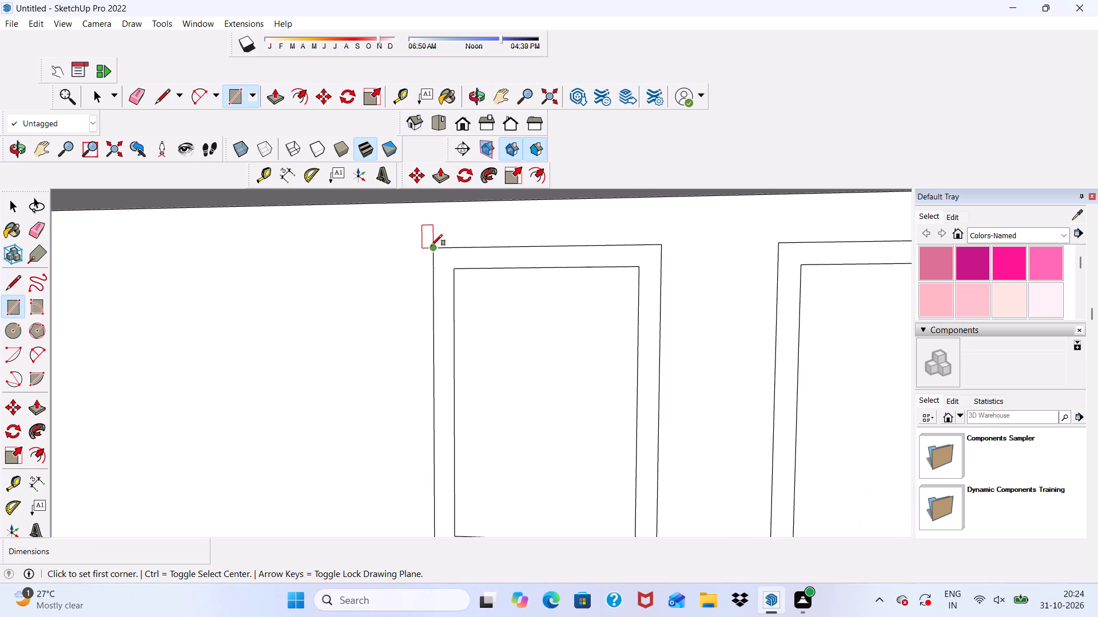
pyautogui.click(431, 246)
pyautogui.scroll(-5, 627, 222)
pyautogui.scroll(2, 729, 229)
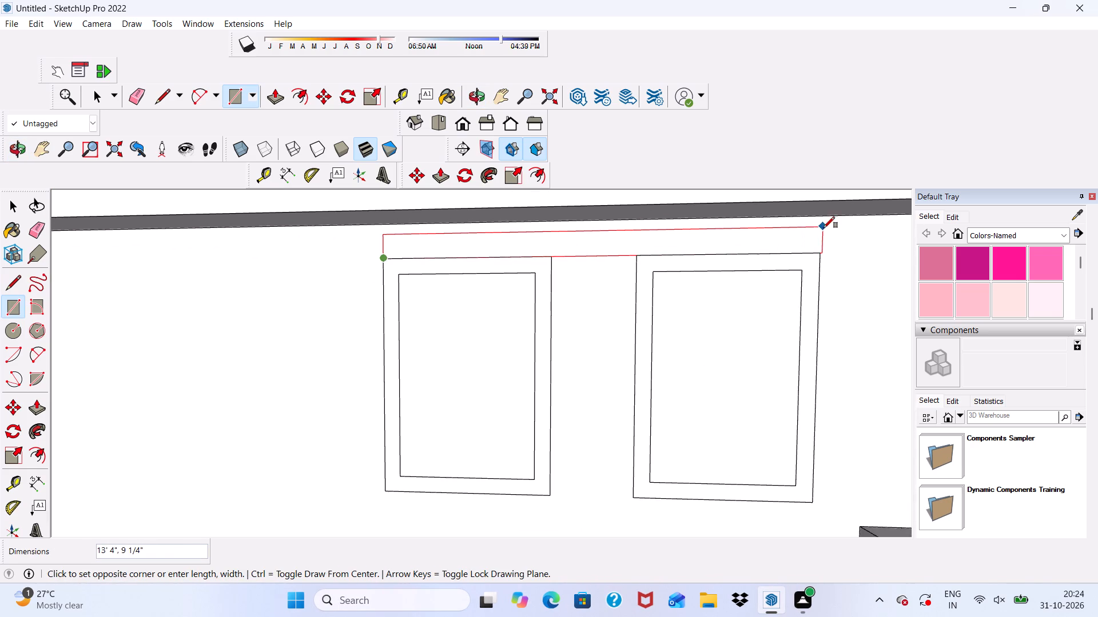
pyautogui.scroll(1, 824, 228)
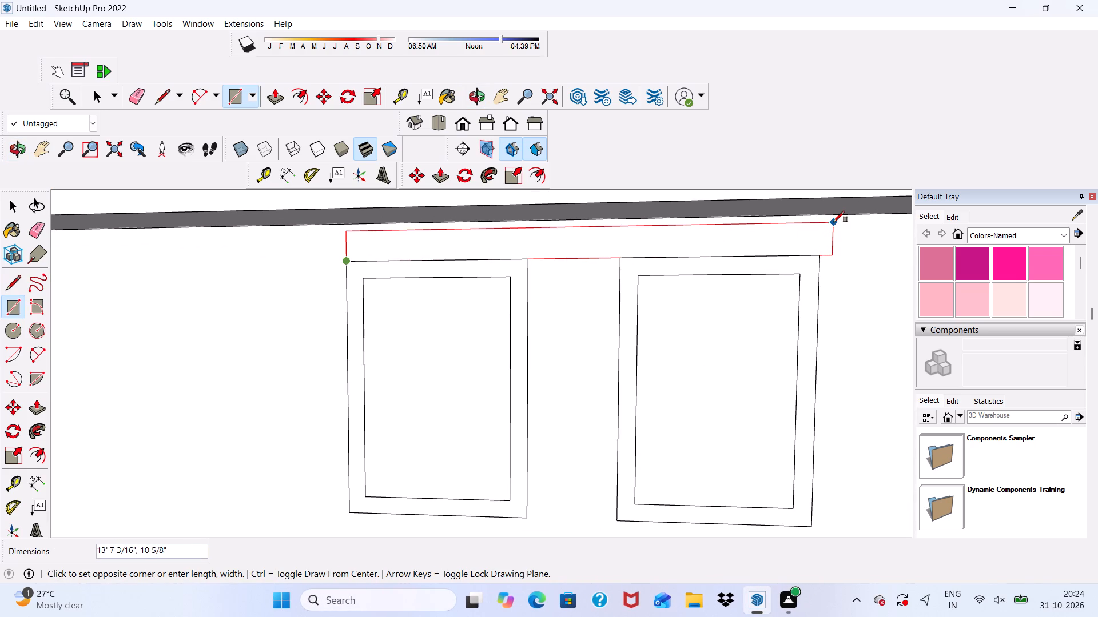
pyautogui.click(834, 223)
# Draw a strip rectangle about 13' 7" by 10" directly above the middle-row window frames, spanning both windows.
pyautogui.scroll(-4, 540, 316)
pyautogui.moveTo(517, 326); pyautogui.dragTo(546, 234, button='middle')
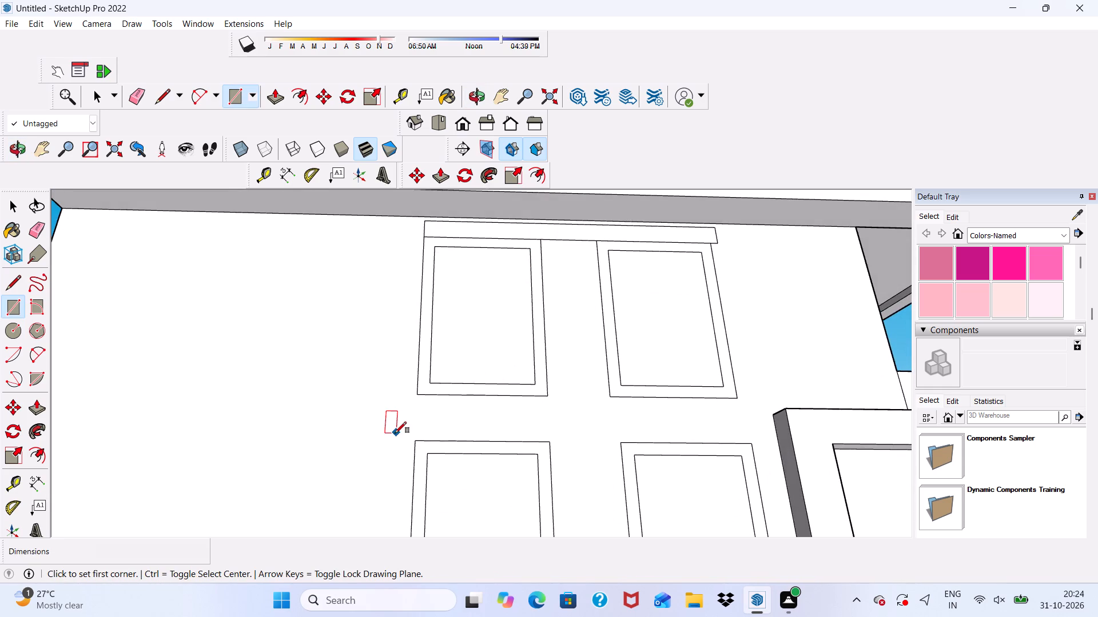
pyautogui.scroll(5, 395, 433)
pyautogui.click(427, 447)
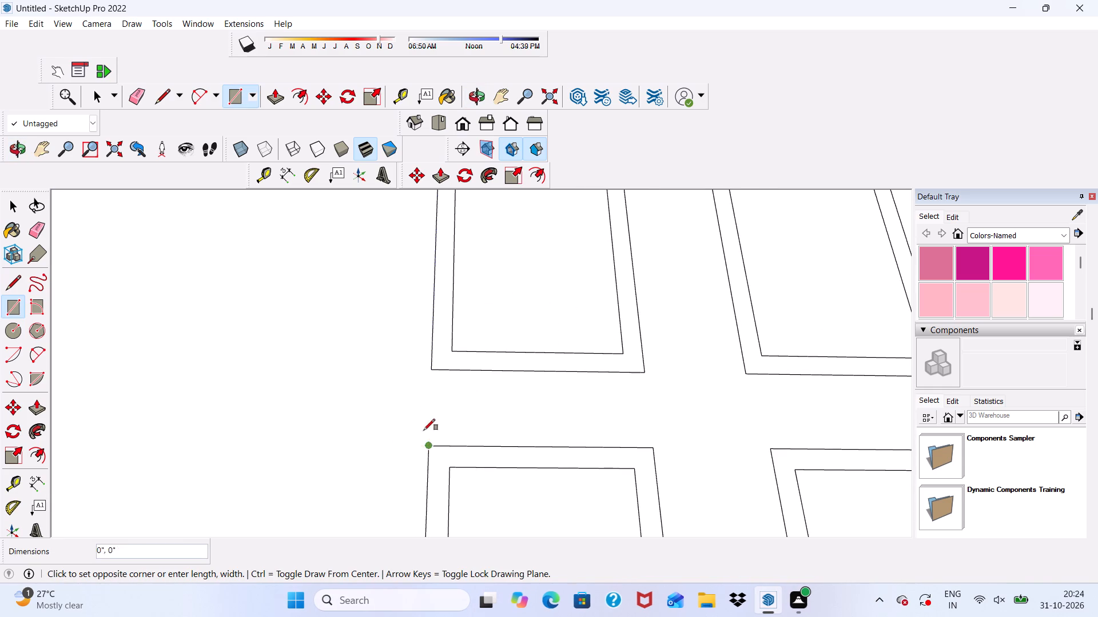
pyautogui.scroll(1, 336, 403)
pyautogui.scroll(-5, 268, 404)
pyautogui.scroll(4, 746, 400)
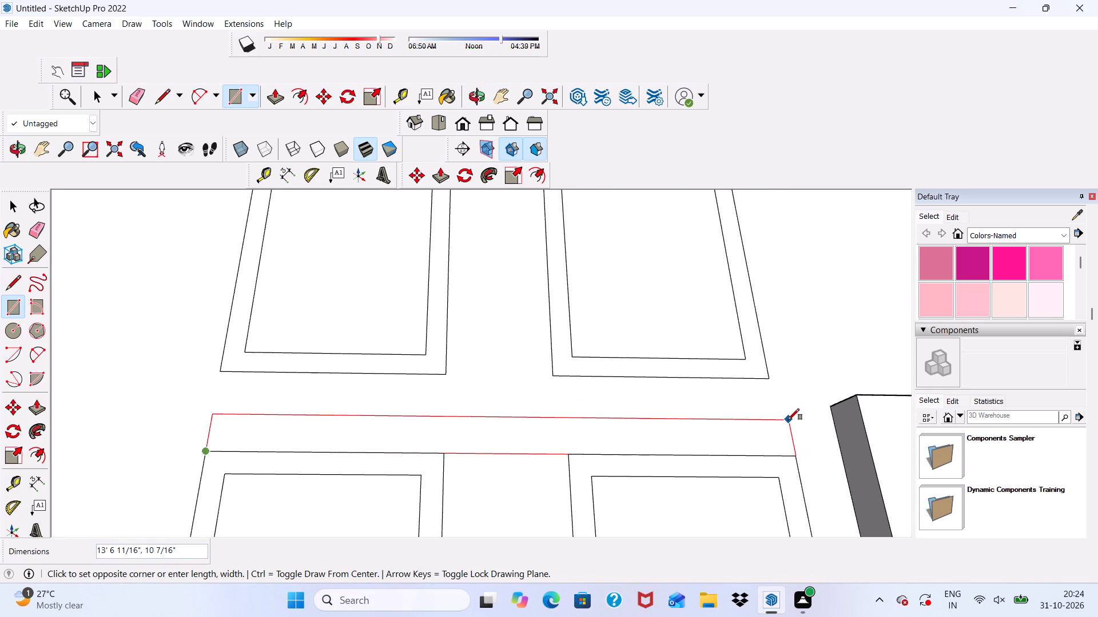
pyautogui.click(788, 420)
# Draw a strip rectangle about 13' 3" by 11" directly above the bottom-row window frames, spanning both windows.
pyautogui.scroll(-10, 649, 322)
pyautogui.moveTo(532, 374); pyautogui.dragTo(531, 427, button='middle')
pyautogui.scroll(1, 510, 395)
pyautogui.scroll(-6, 490, 305)
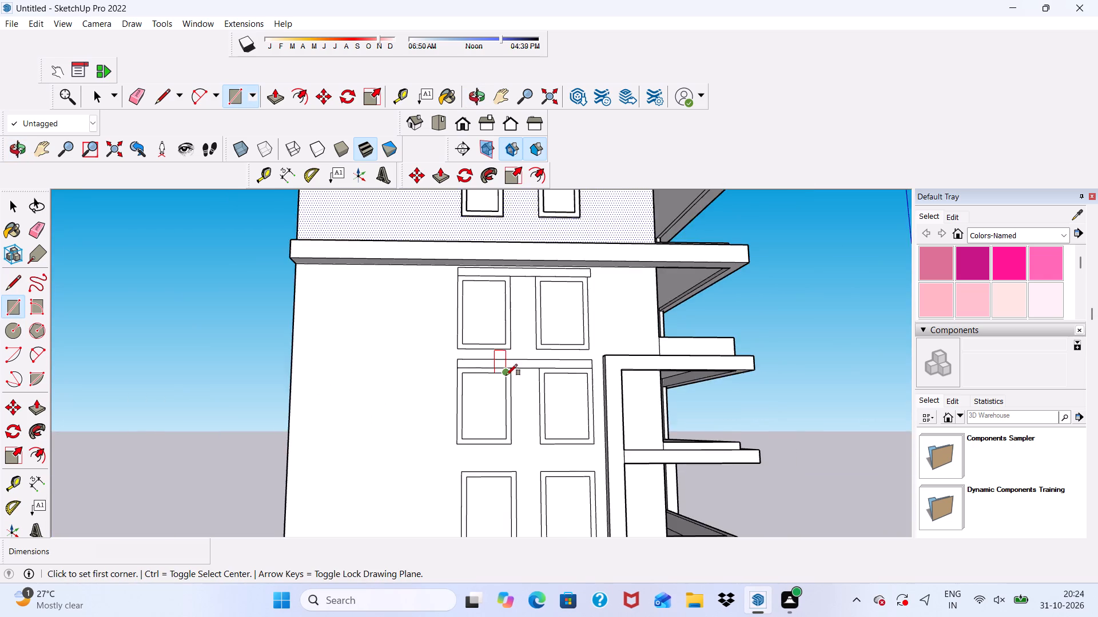
pyautogui.scroll(-4, 506, 375)
pyautogui.scroll(14, 496, 475)
pyautogui.scroll(-1, 450, 419)
pyautogui.click(451, 414)
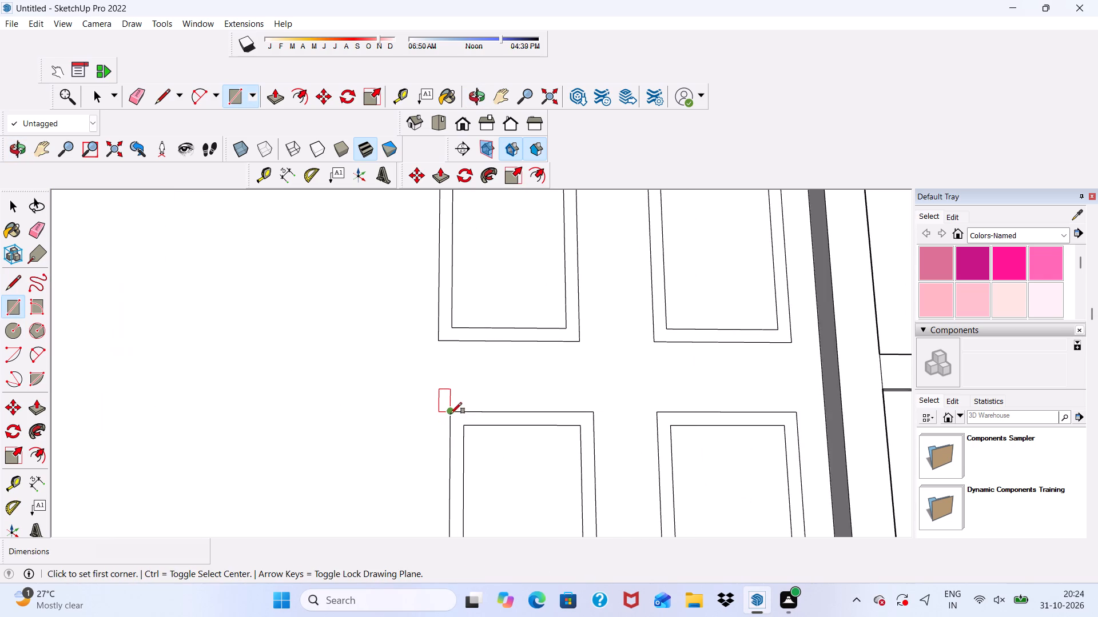
pyautogui.scroll(2, 766, 364)
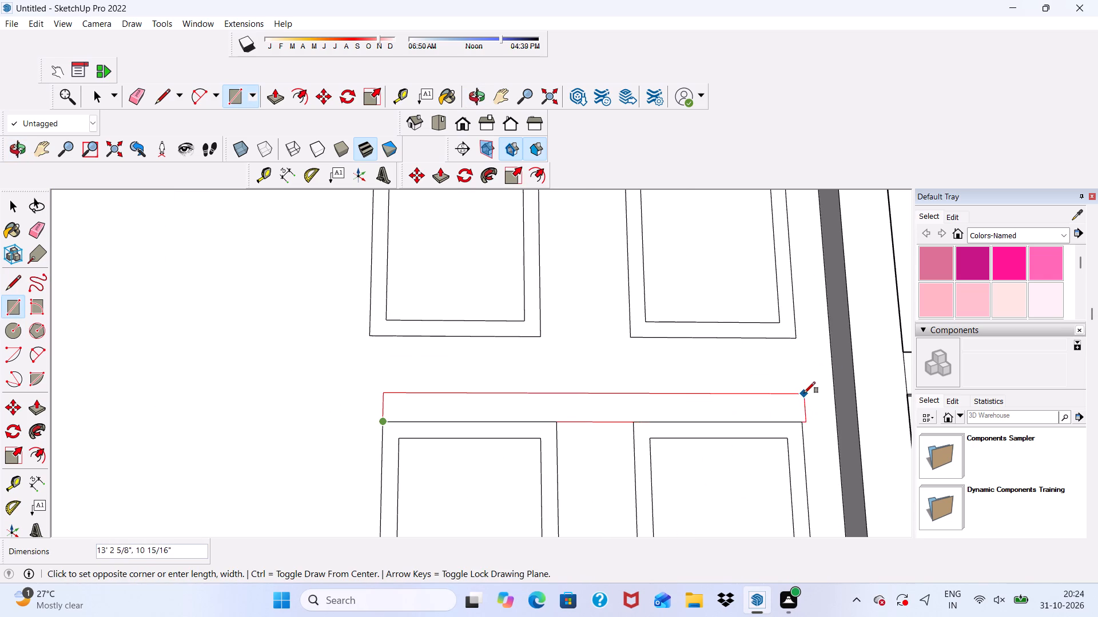
pyautogui.click(801, 394)
pyautogui.scroll(-4, 761, 358)
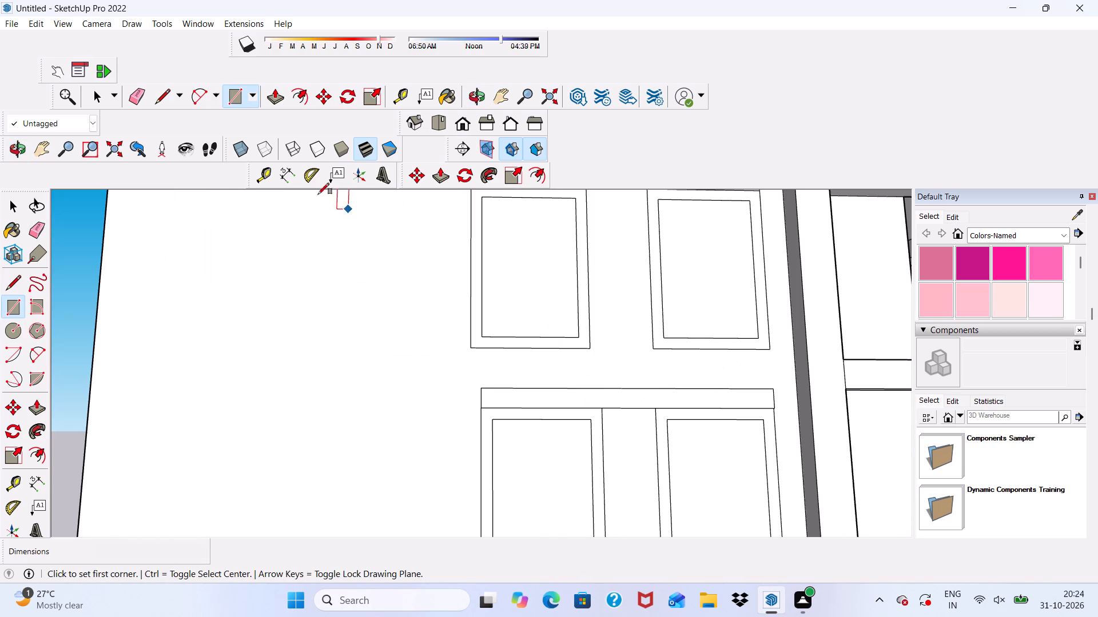
# Draw two vertical lines, each about 10 1/2" long, across the middle-row strip between its two windows.
pyautogui.click(162, 97)
pyautogui.scroll(-5, 280, 308)
pyautogui.scroll(5, 538, 240)
pyautogui.click(524, 242)
pyautogui.click(527, 259)
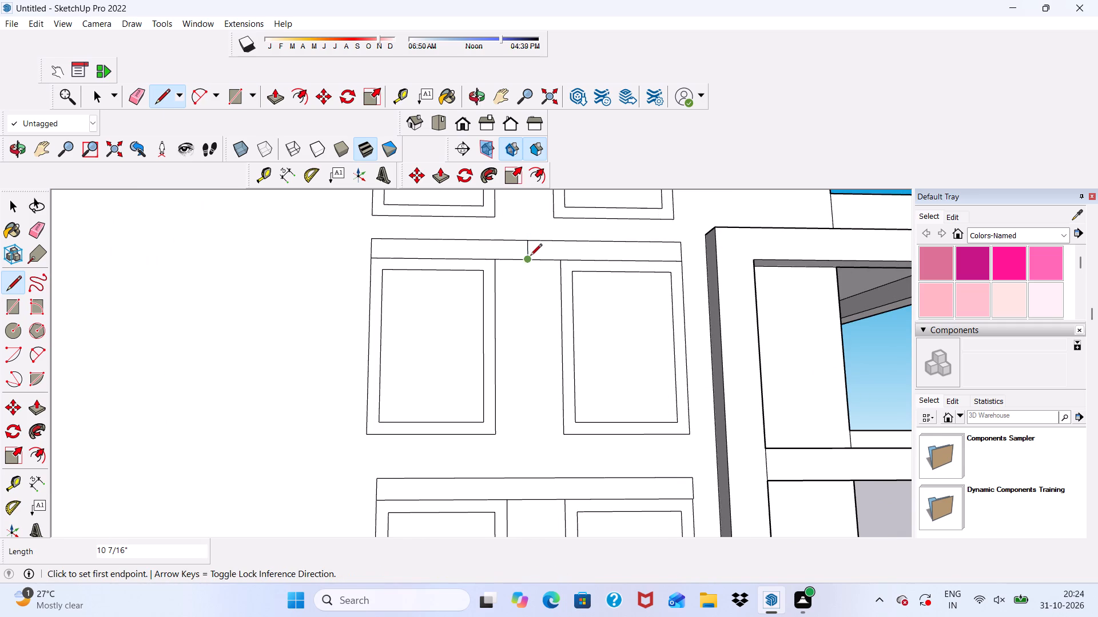
pyautogui.scroll(3, 537, 241)
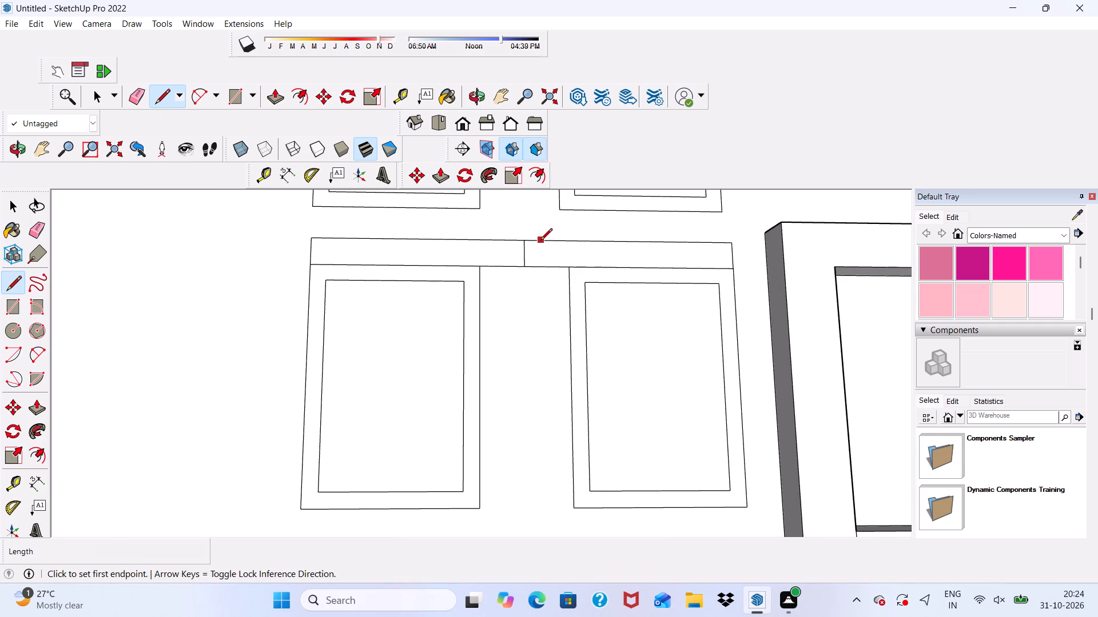
pyautogui.click(540, 241)
pyautogui.click(540, 263)
pyautogui.scroll(-4, 540, 273)
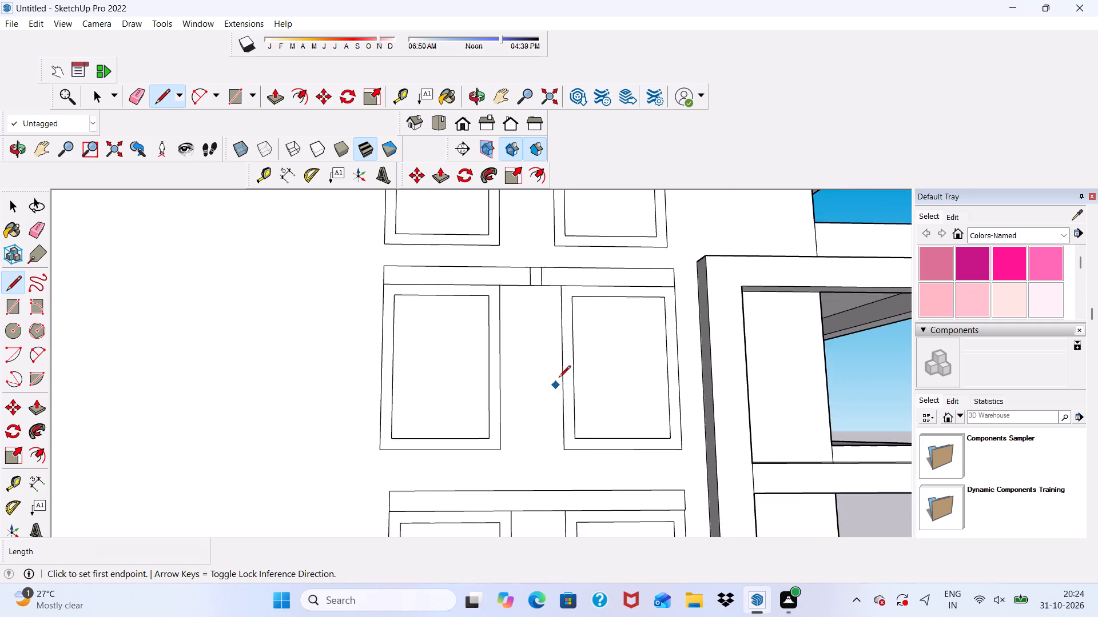
# Draw two vertical lines about 10 1/2" long across the top-row strip, aligned with the pair on the middle-row strip.
pyautogui.scroll(-5, 559, 378)
pyautogui.scroll(-4, 540, 294)
pyautogui.scroll(4, 554, 294)
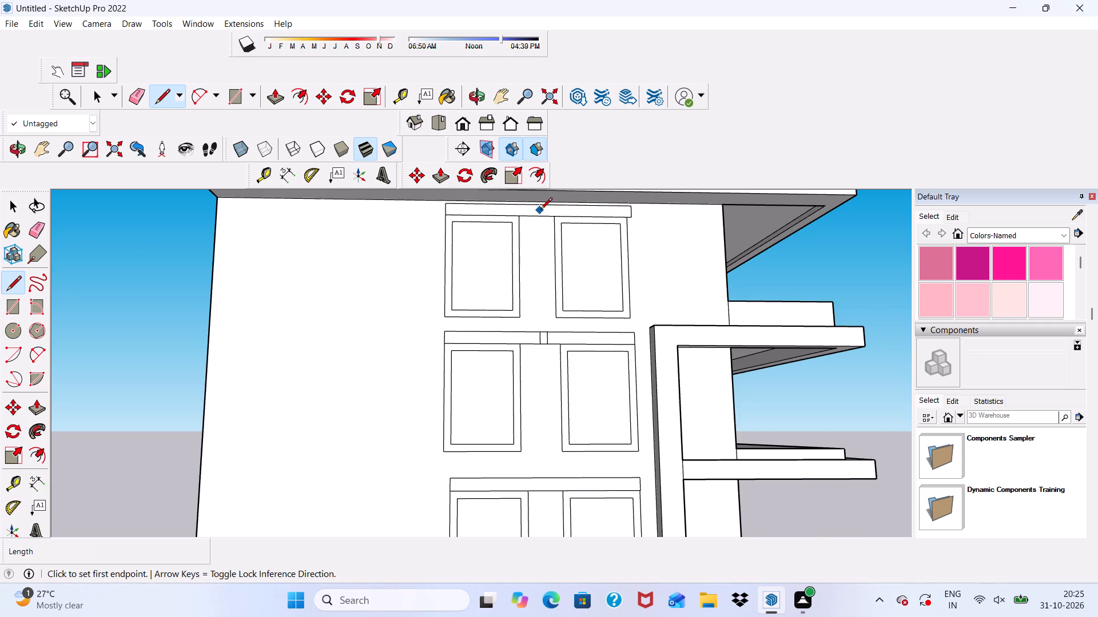
pyautogui.scroll(2, 540, 210)
pyautogui.click(545, 215)
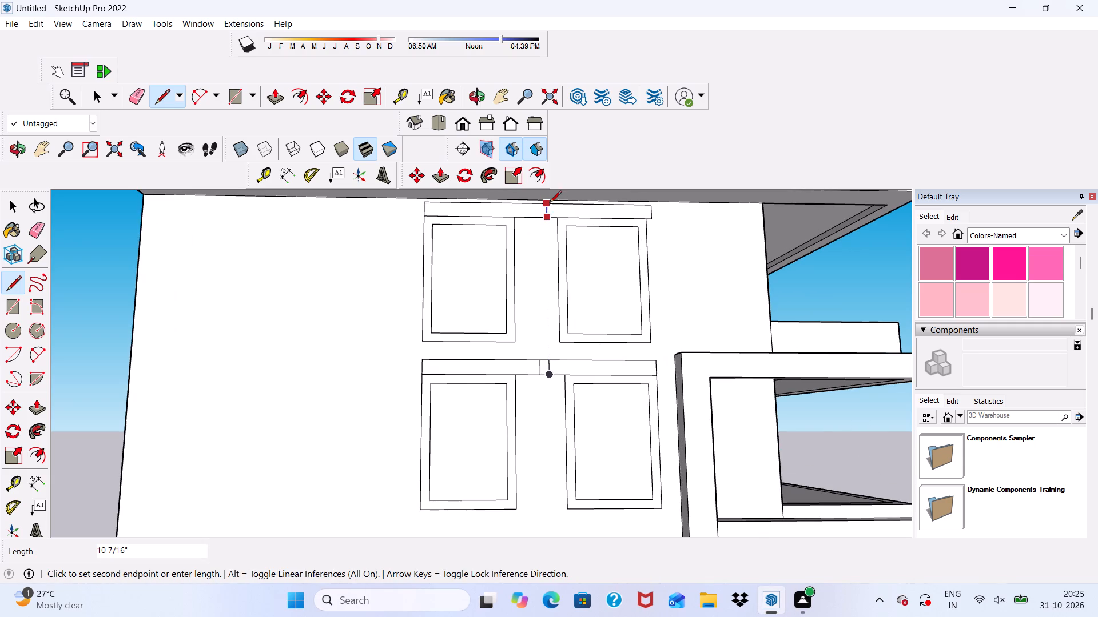
pyautogui.click(550, 203)
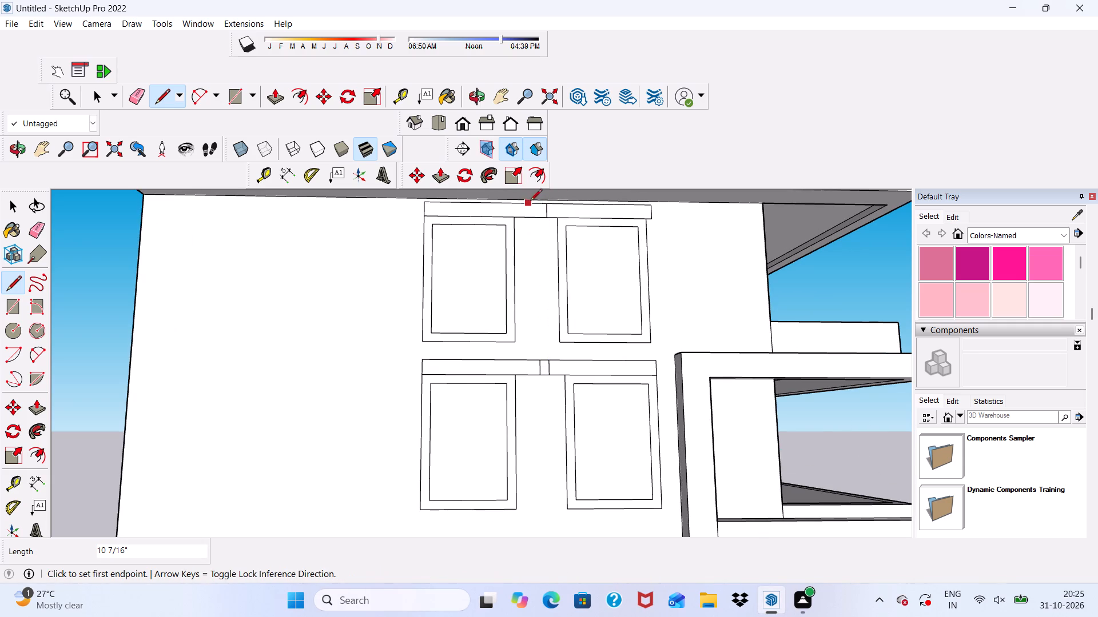
pyautogui.click(535, 203)
pyautogui.click(535, 221)
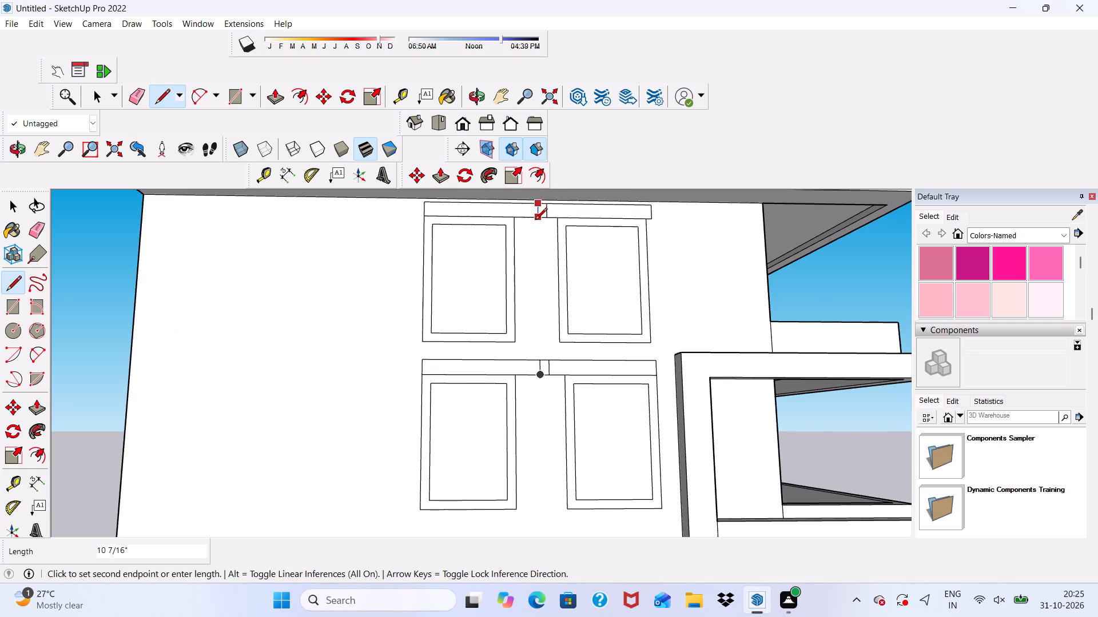
# Draw two vertical lines about 10 1/2" long across the bottom-row strip, in the gap between its two windows.
pyautogui.scroll(-6, 548, 212)
pyautogui.scroll(4, 563, 444)
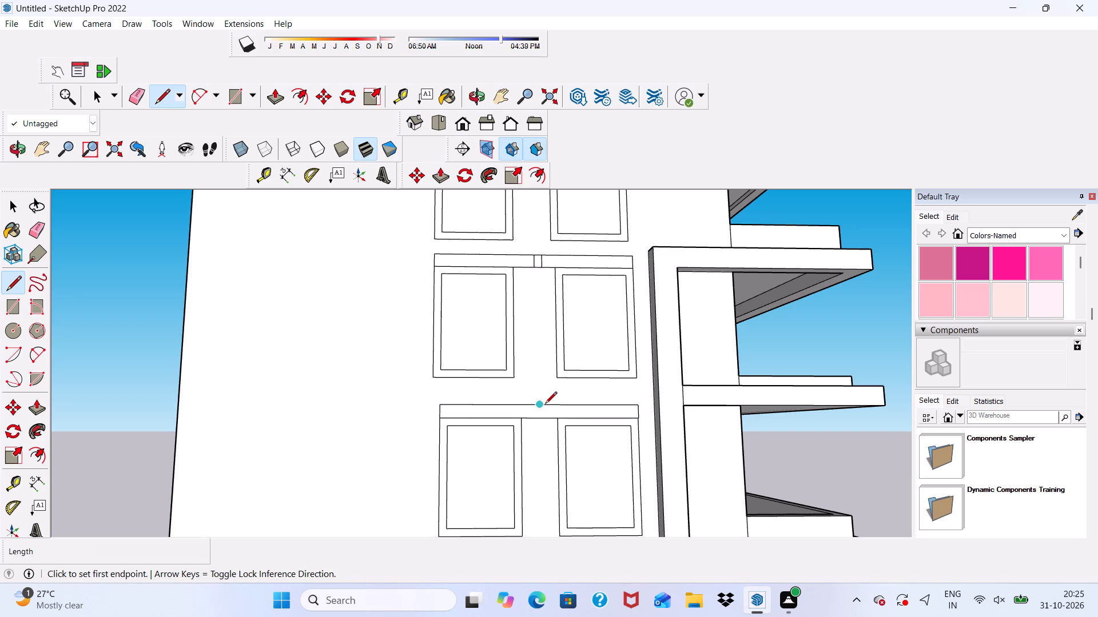
pyautogui.scroll(2, 556, 406)
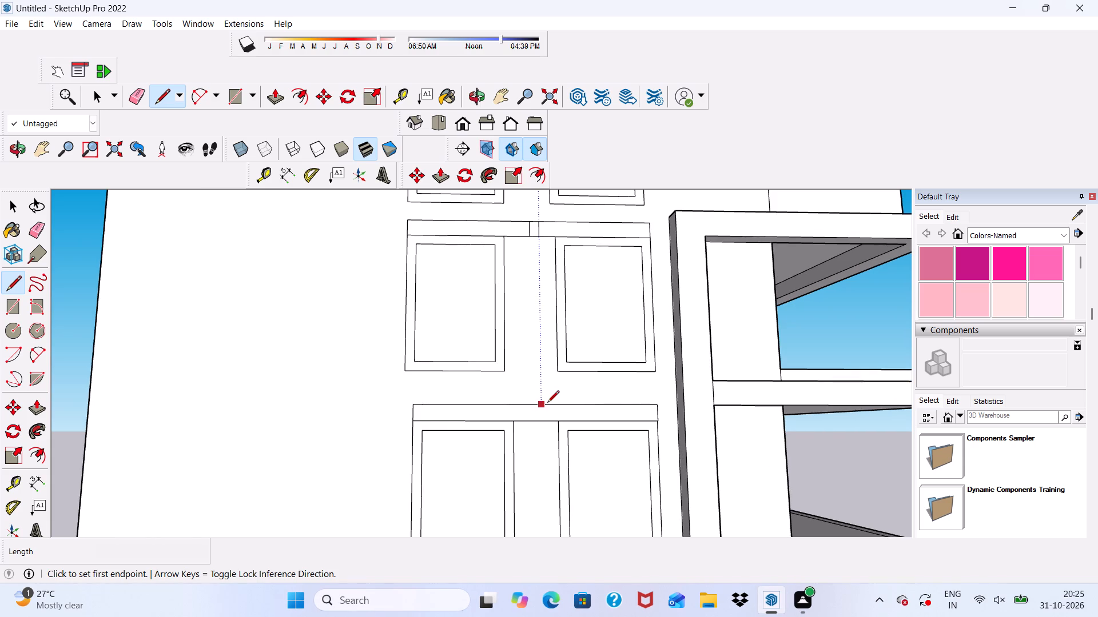
pyautogui.click(547, 403)
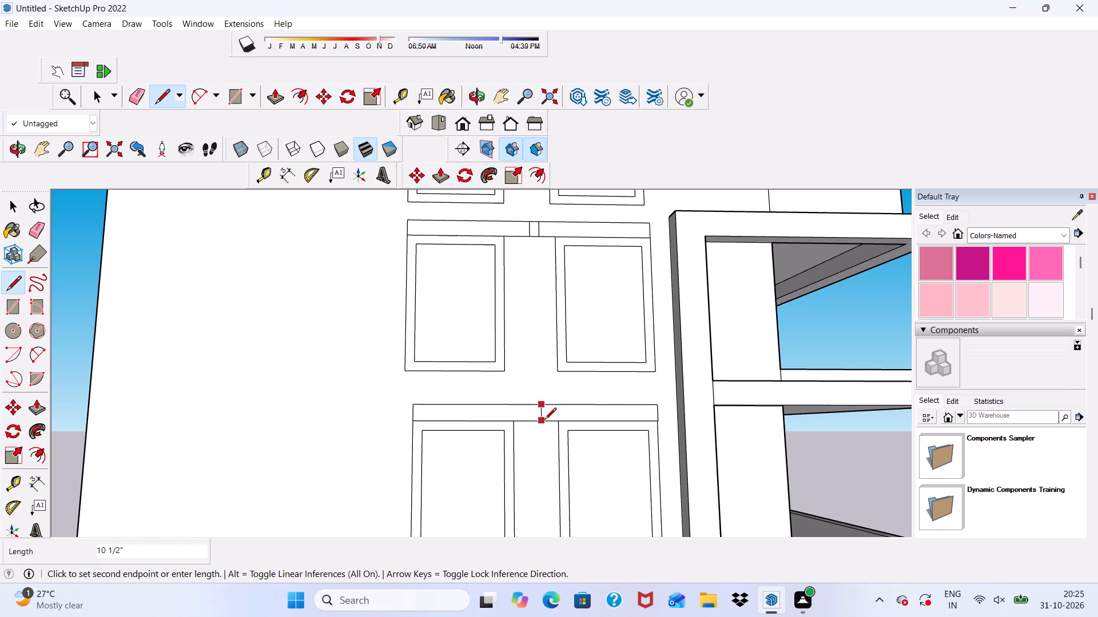
pyautogui.click(544, 420)
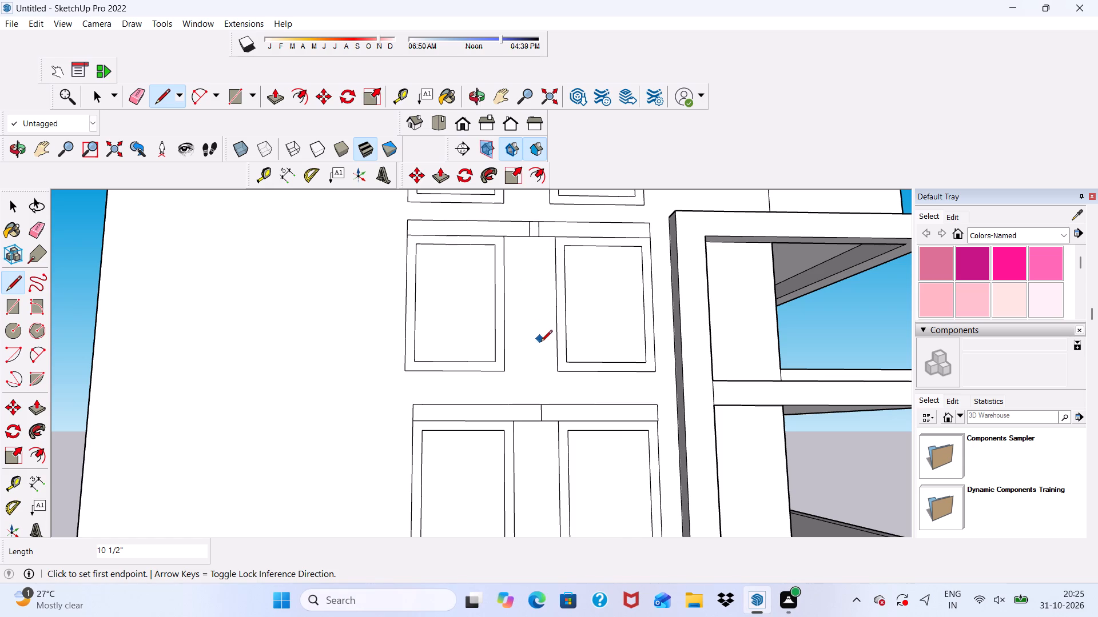
pyautogui.click(530, 419)
pyautogui.click(530, 401)
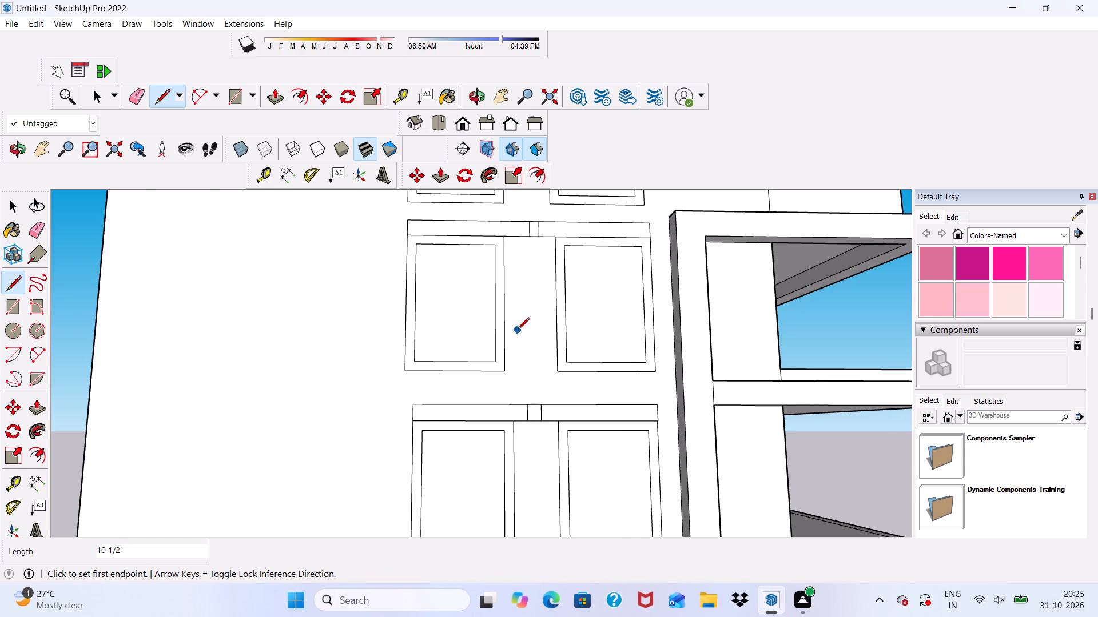
# Erase the short horizontal edges between the paired lines on the bottom, middle and top strips, splitting each into two separate shades.
pyautogui.scroll(-4, 518, 330)
pyautogui.scroll(-3, 574, 358)
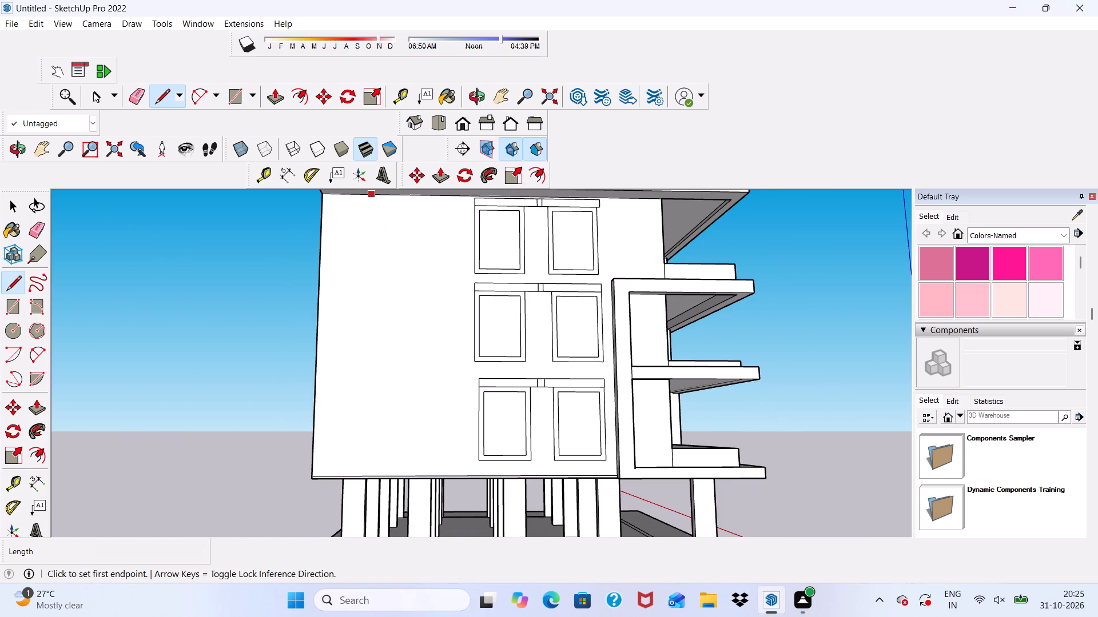
pyautogui.click(143, 101)
pyautogui.scroll(13, 439, 378)
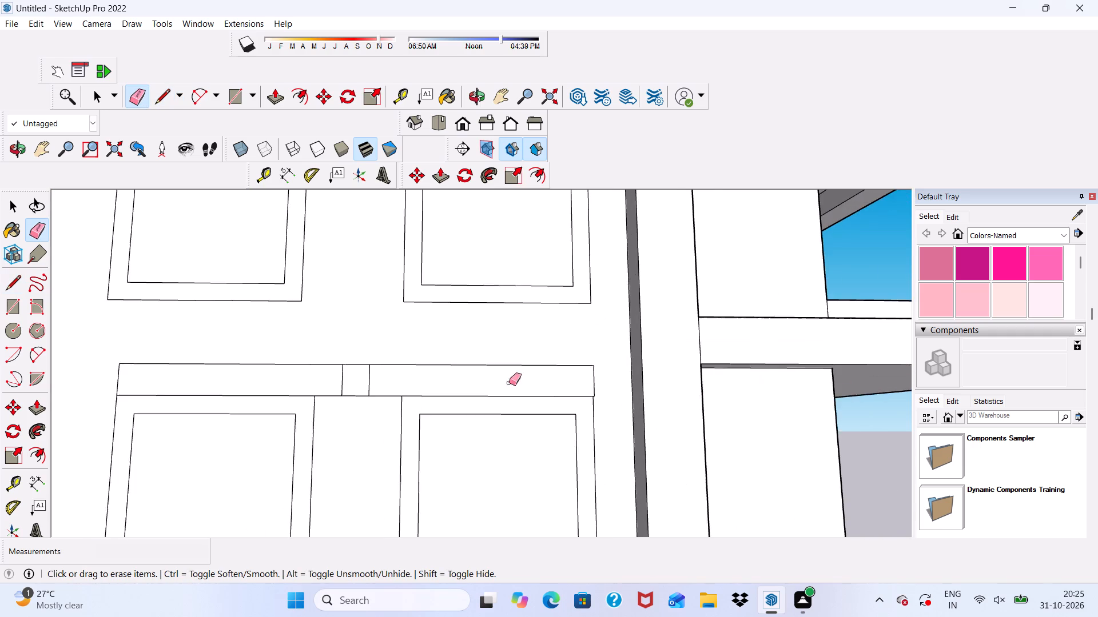
pyautogui.scroll(7, 396, 387)
pyautogui.moveTo(331, 341); pyautogui.dragTo(331, 412)
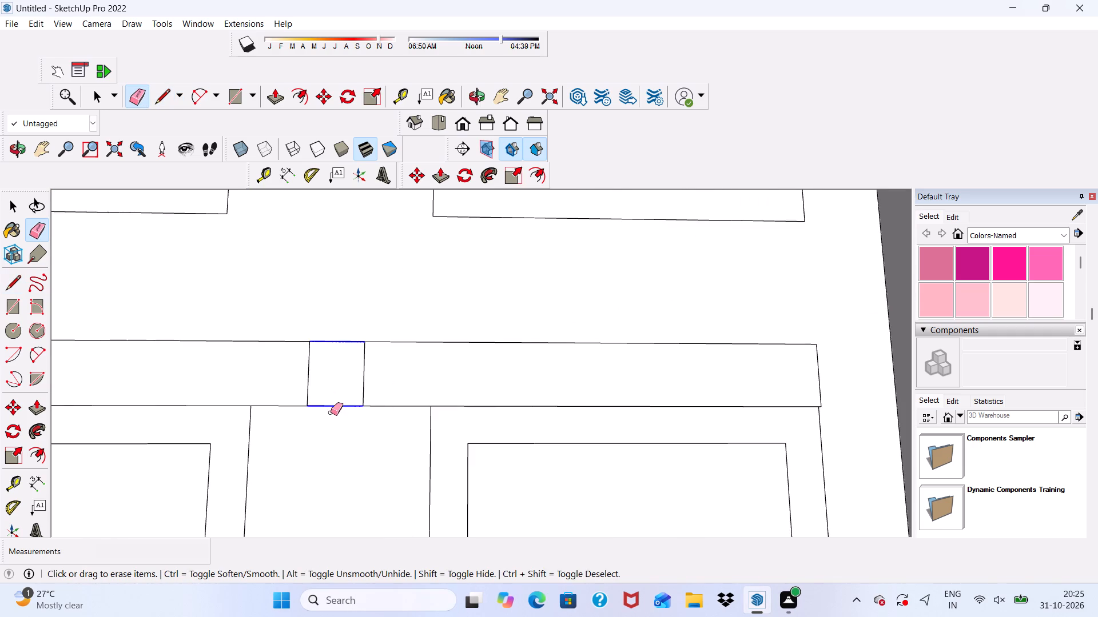
pyautogui.moveTo(331, 412); pyautogui.dragTo(333, 418)
pyautogui.scroll(-16, 339, 405)
pyautogui.scroll(5, 398, 218)
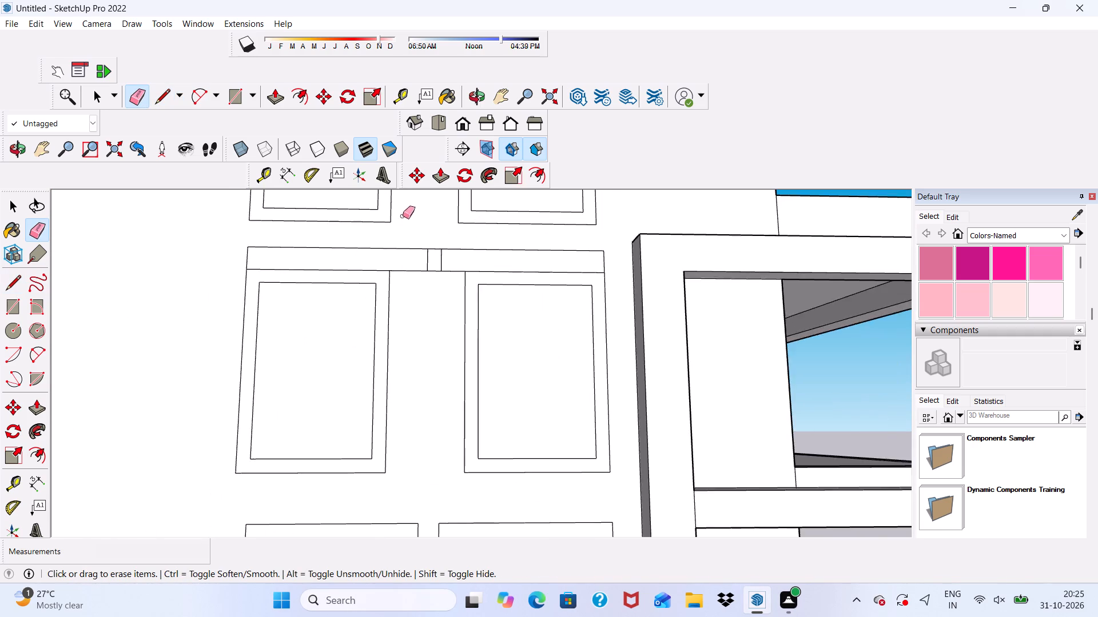
pyautogui.scroll(8, 403, 216)
pyautogui.moveTo(432, 250); pyautogui.dragTo(425, 313)
pyautogui.scroll(-5, 431, 304)
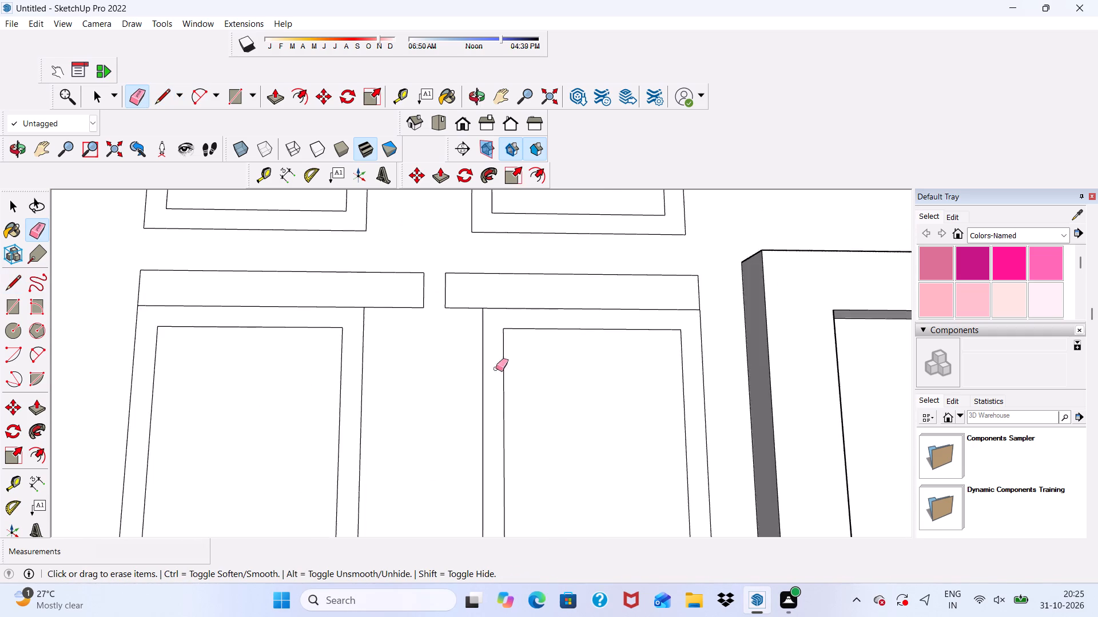
pyautogui.scroll(-12, 494, 362)
pyautogui.scroll(17, 471, 266)
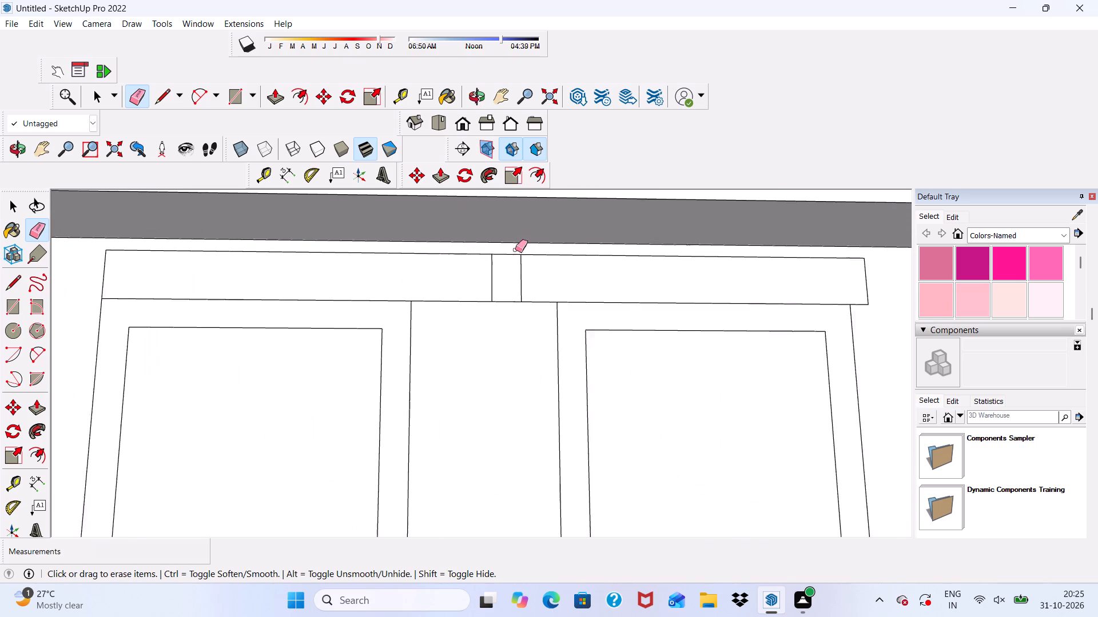
pyautogui.scroll(1, 515, 250)
pyautogui.moveTo(506, 250); pyautogui.dragTo(507, 340)
# Extrude the shade strip above the top row's right window outward 1' 9".
pyautogui.scroll(-4, 508, 318)
pyautogui.scroll(1, 667, 301)
pyautogui.scroll(3, 630, 332)
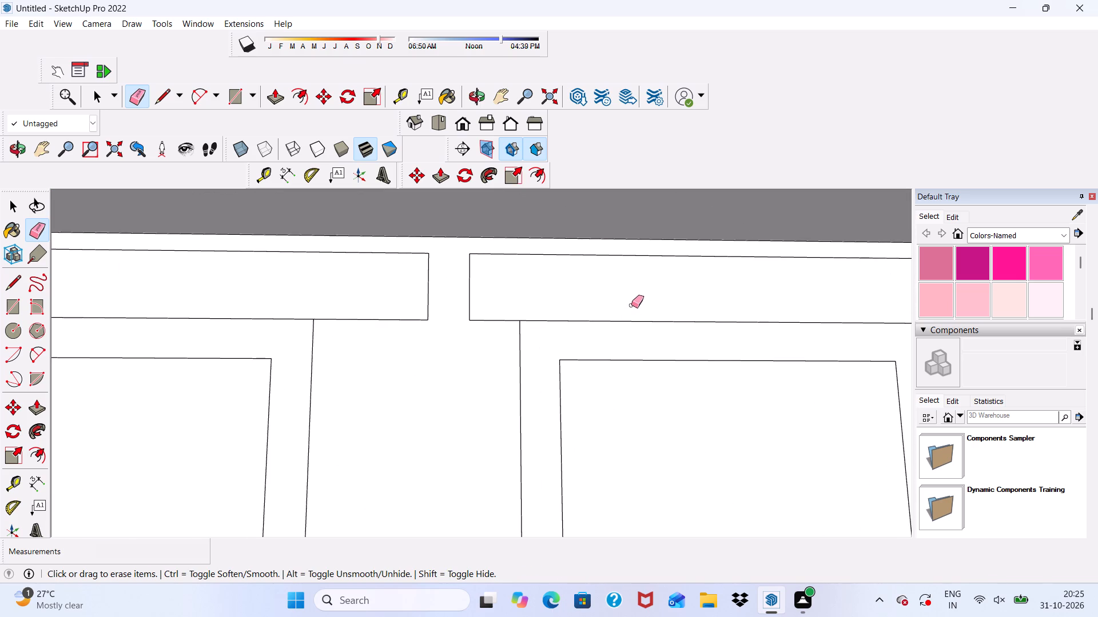
pyautogui.press('space')
pyautogui.click(626, 295)
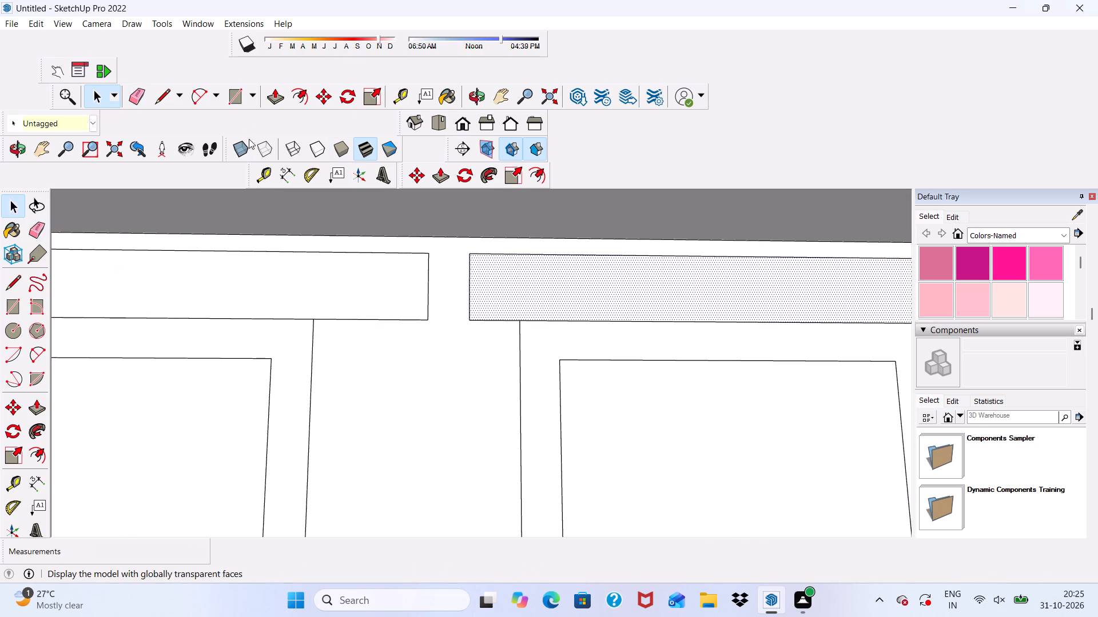
pyautogui.click(272, 90)
pyautogui.click(515, 268)
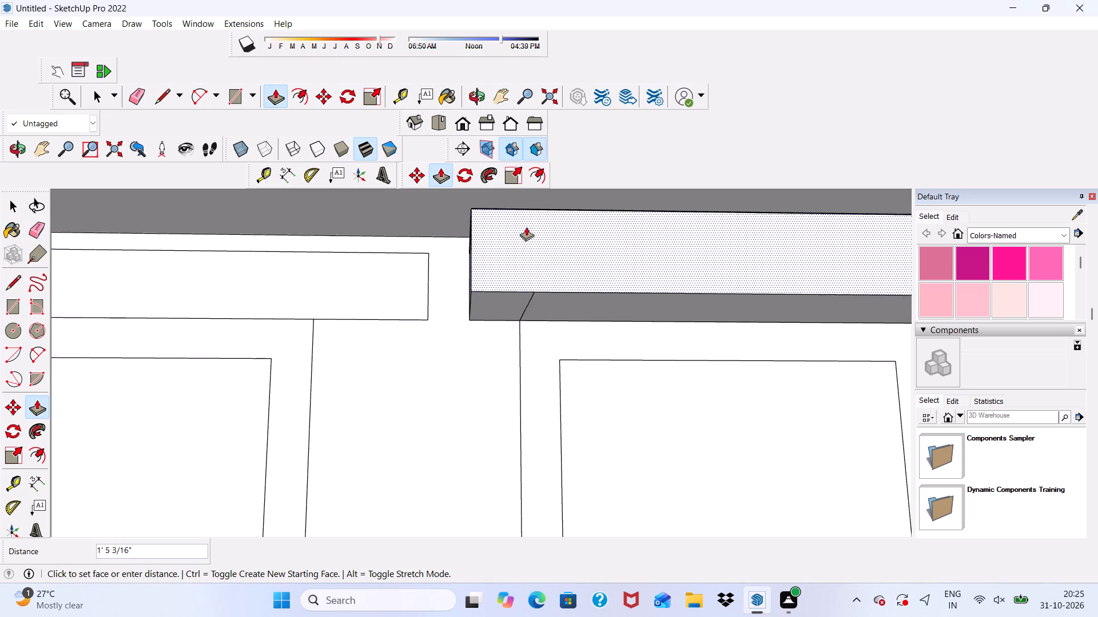
pyautogui.scroll(-7, 510, 227)
pyautogui.write("1',")
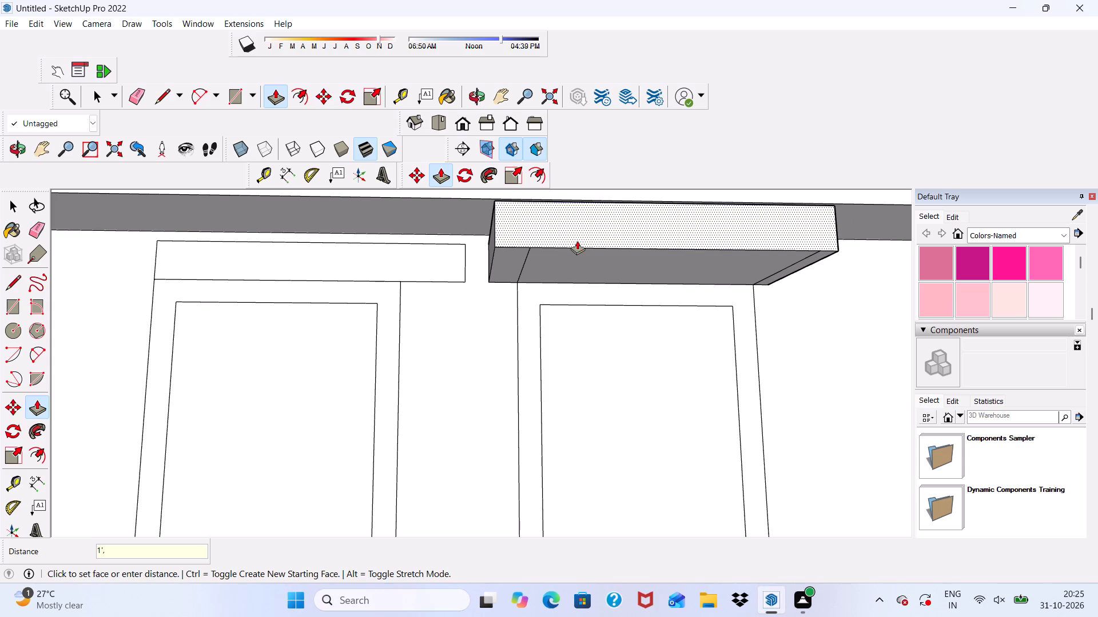
pyautogui.write('9"')
pyautogui.press('Return')
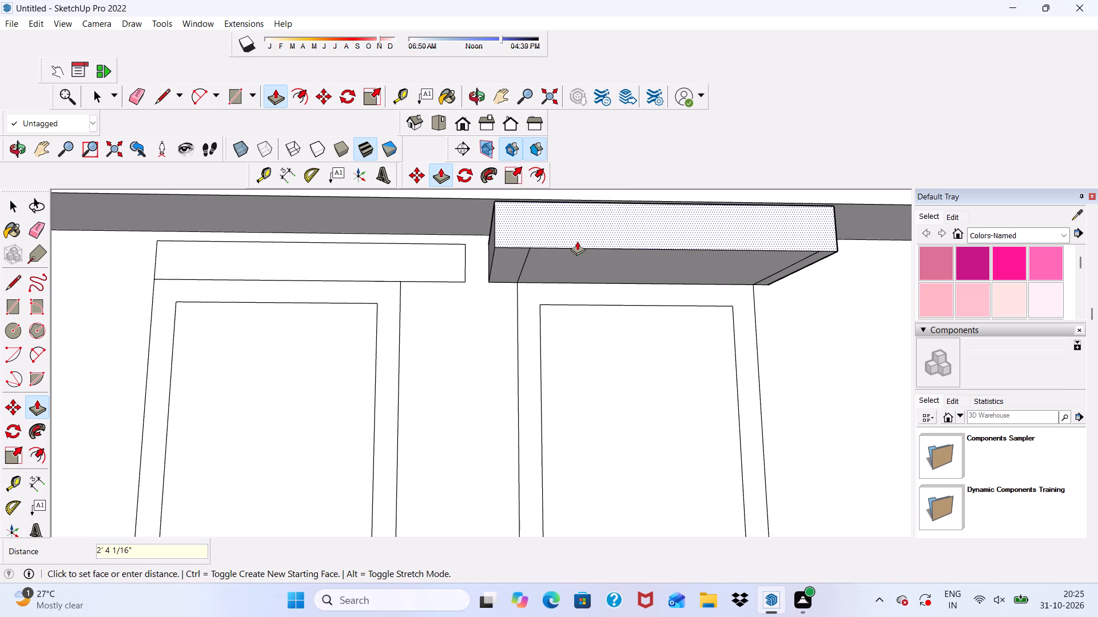
pyautogui.scroll(-3, 568, 243)
pyautogui.scroll(2, 515, 270)
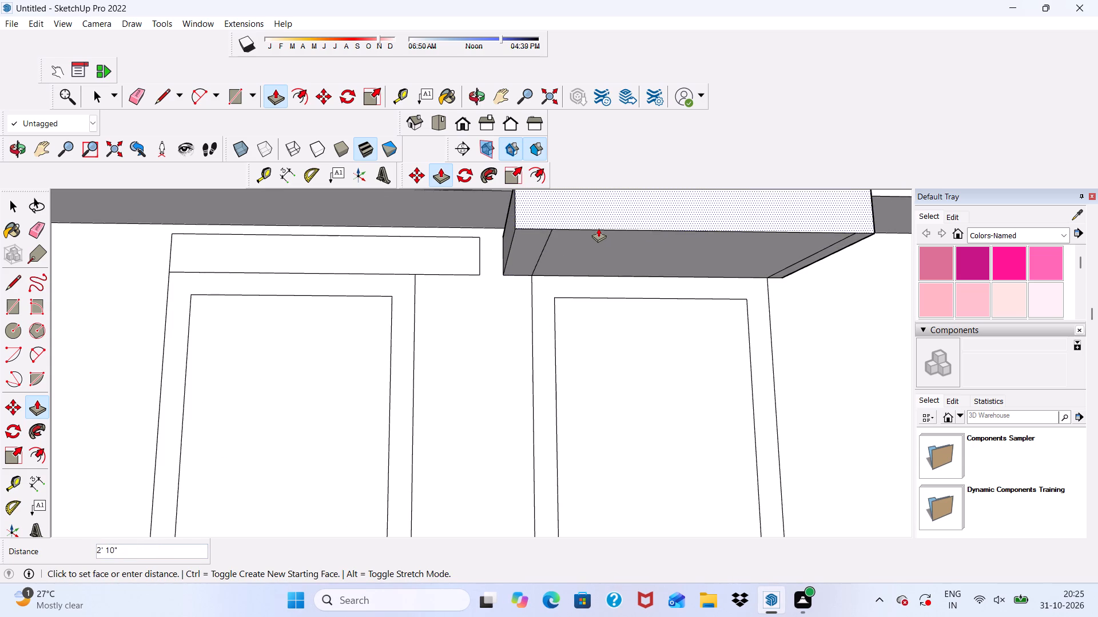
pyautogui.write("1'9")
pyautogui.hotkey('shift', '"')
pyautogui.press('Return')
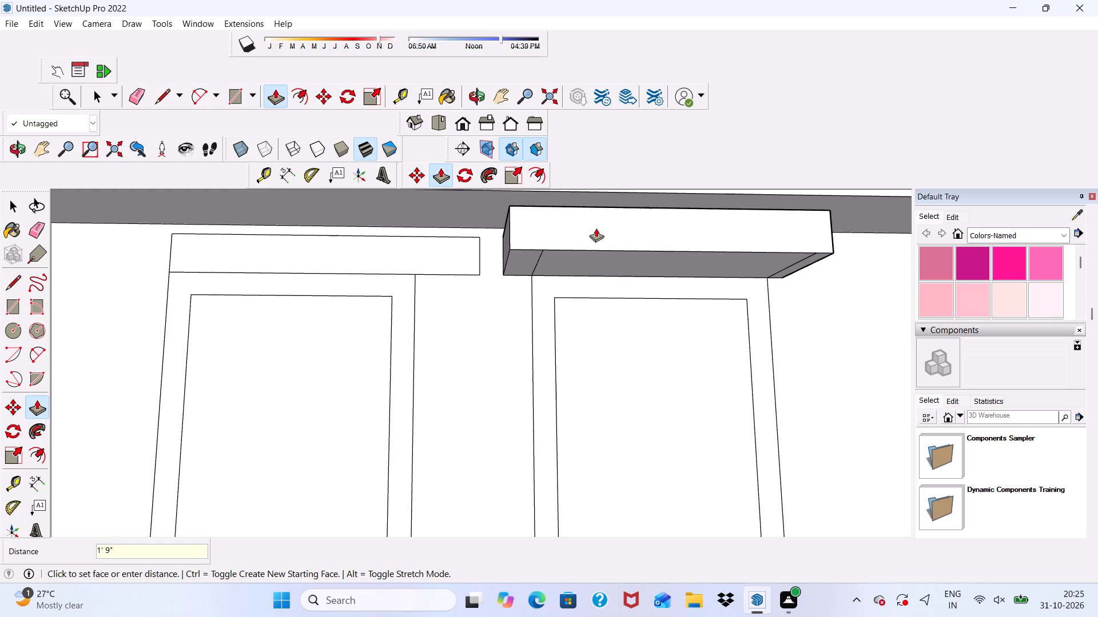
# Extrude the shade strip above the top row's left window outward 1' 9", flush with the right shade.
pyautogui.scroll(2, 427, 247)
pyautogui.click(449, 260)
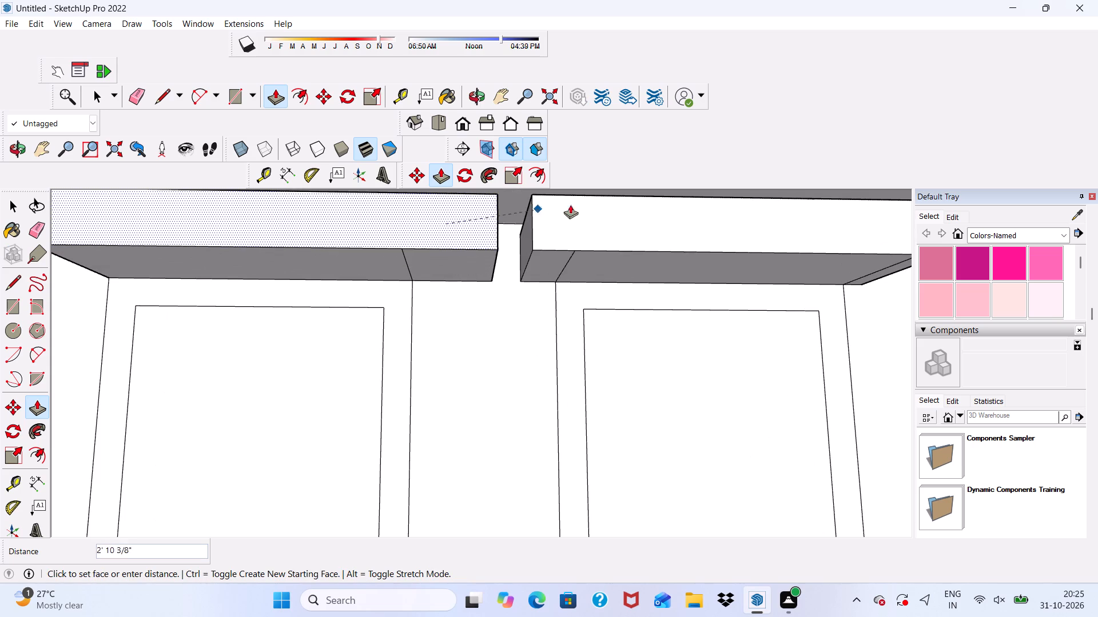
pyautogui.scroll(3, 530, 240)
pyautogui.click(534, 238)
# Push the top face of the top row's right shade down about 4", leaving a gap below the slab.
pyautogui.scroll(-5, 513, 250)
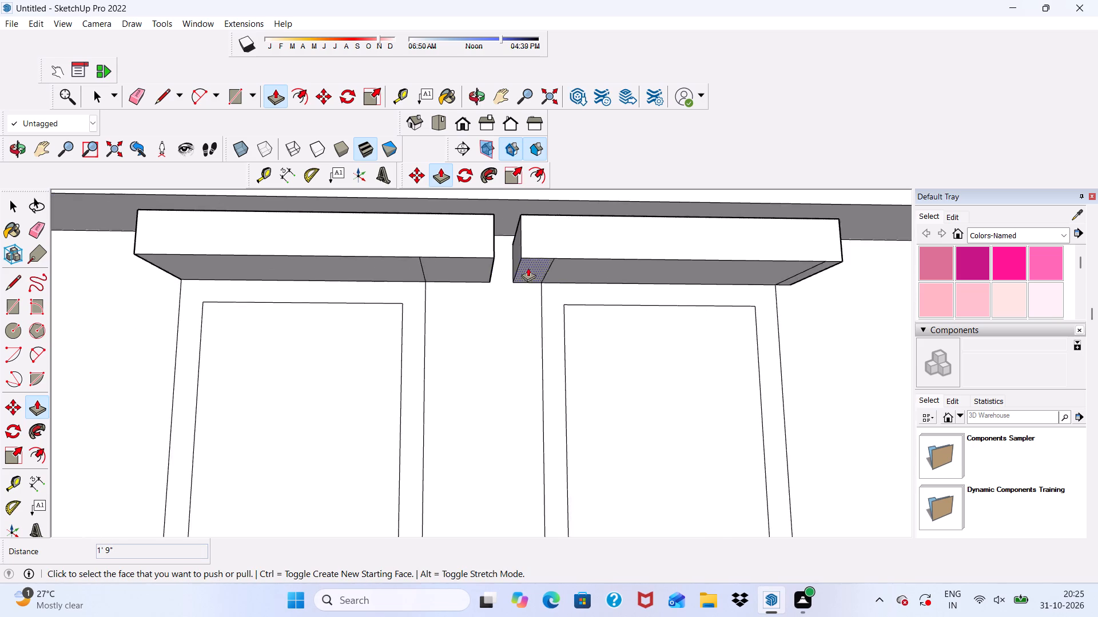
pyautogui.scroll(-9, 522, 270)
pyautogui.moveTo(575, 285); pyautogui.dragTo(510, 420, button='middle')
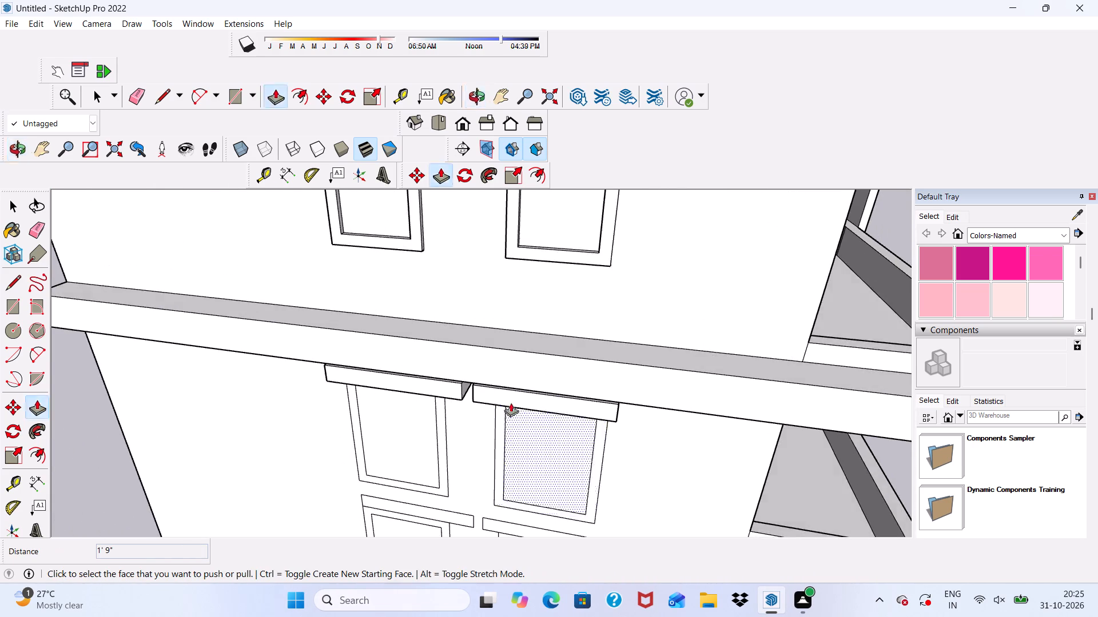
pyautogui.scroll(20, 519, 375)
pyautogui.scroll(12, 519, 375)
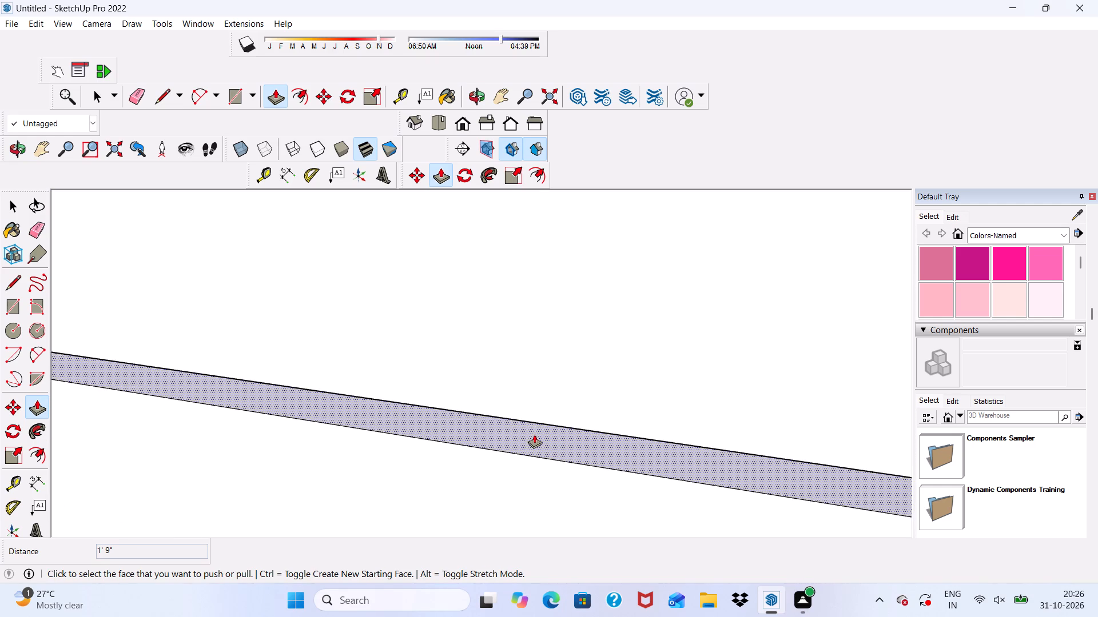
pyautogui.scroll(1, 534, 434)
pyautogui.click(534, 434)
pyautogui.scroll(-9, 522, 409)
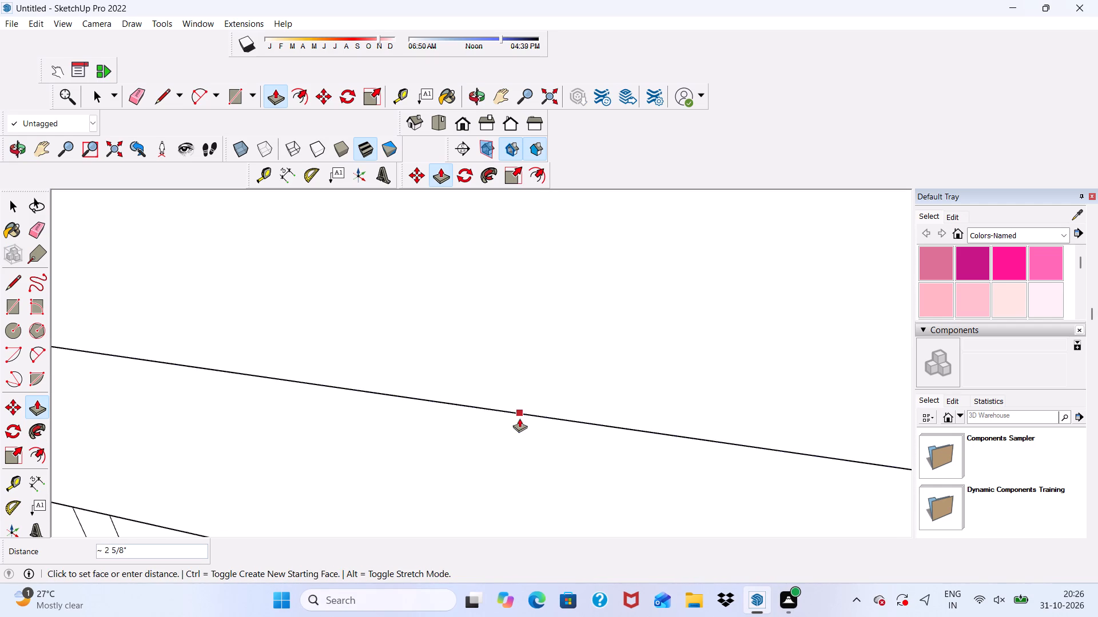
pyautogui.scroll(-12, 519, 428)
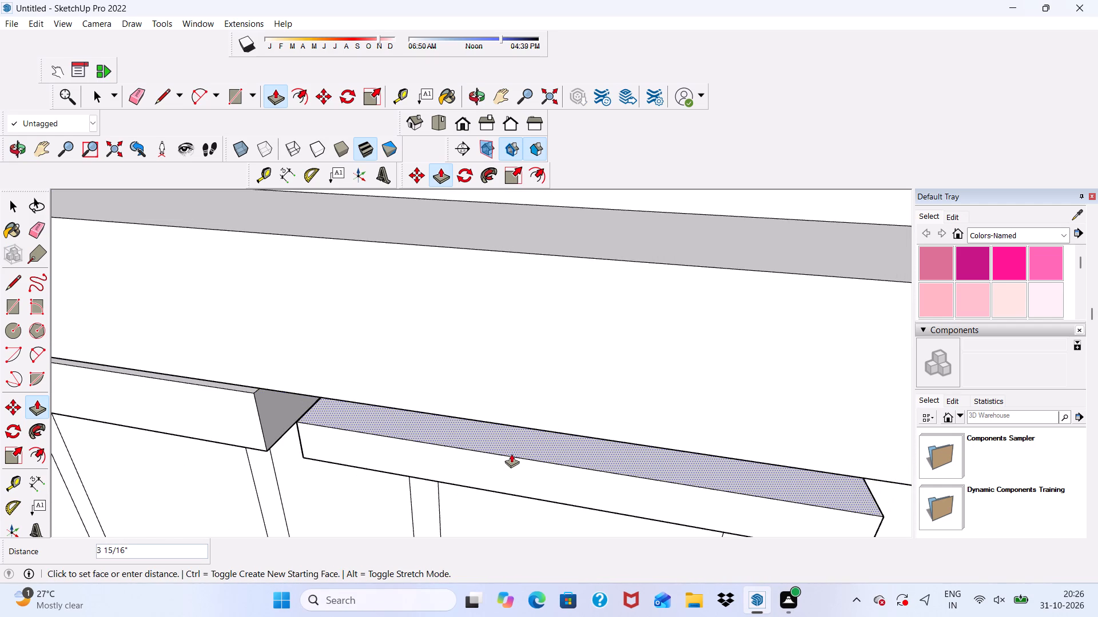
pyautogui.click(511, 454)
# Push the top face of the top row's left shade down about 4", level with the right shade.
pyautogui.scroll(-1, 464, 422)
pyautogui.moveTo(457, 401); pyautogui.dragTo(467, 326, button='middle')
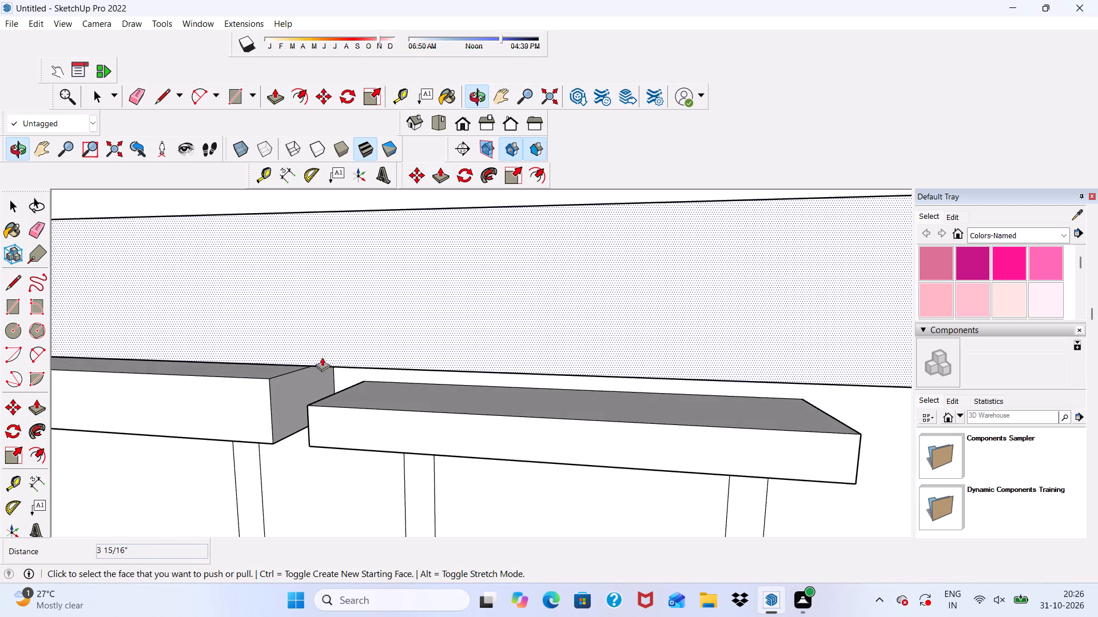
pyautogui.scroll(6, 279, 357)
pyautogui.click(268, 370)
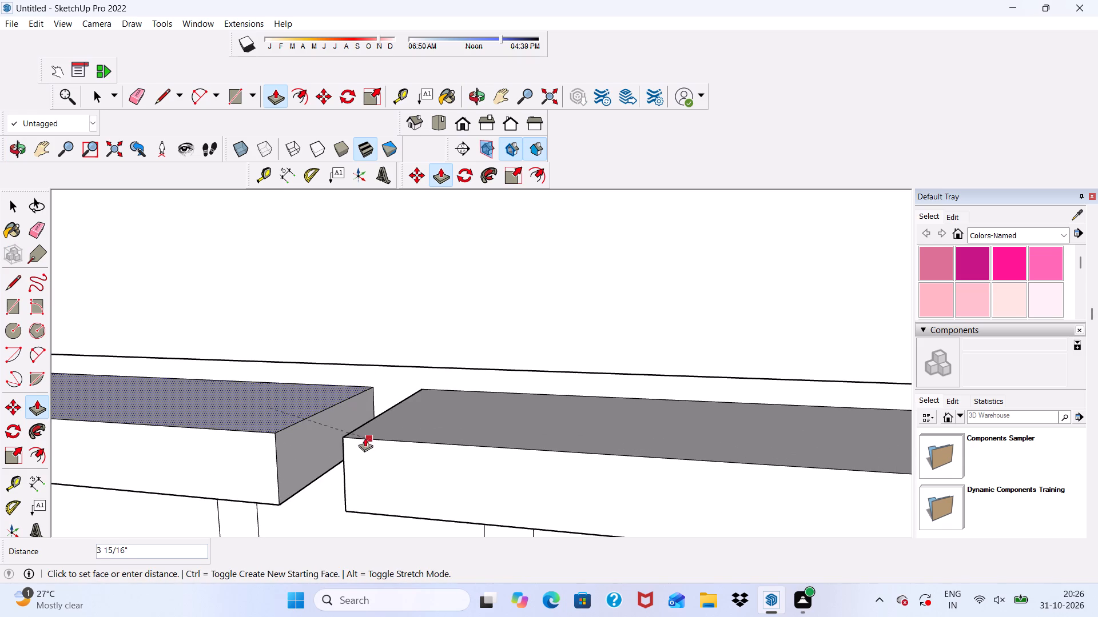
pyautogui.click(346, 438)
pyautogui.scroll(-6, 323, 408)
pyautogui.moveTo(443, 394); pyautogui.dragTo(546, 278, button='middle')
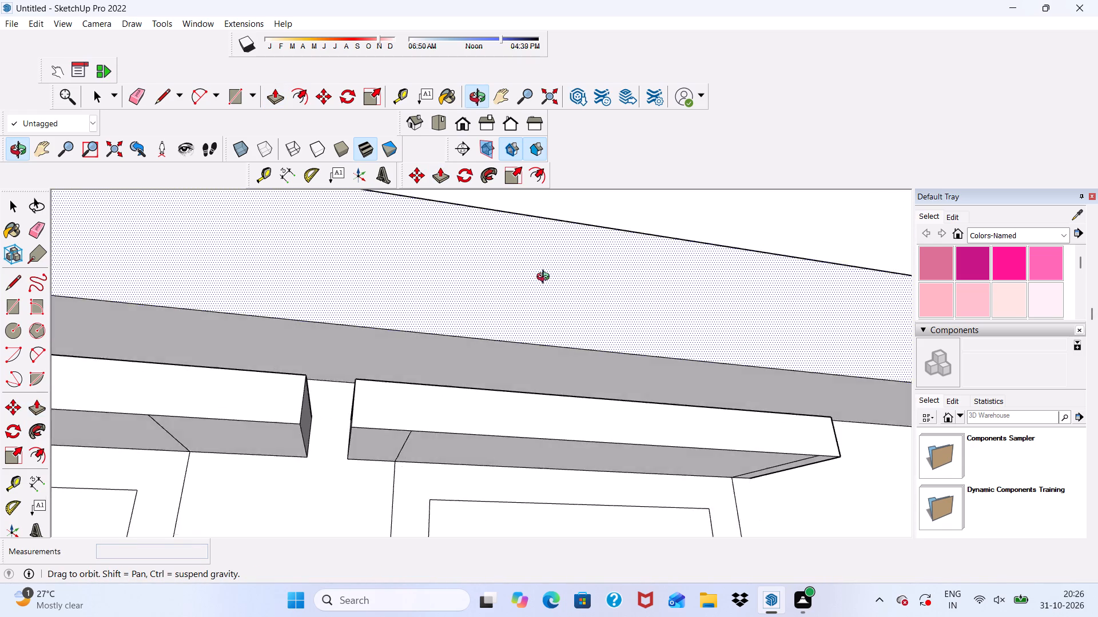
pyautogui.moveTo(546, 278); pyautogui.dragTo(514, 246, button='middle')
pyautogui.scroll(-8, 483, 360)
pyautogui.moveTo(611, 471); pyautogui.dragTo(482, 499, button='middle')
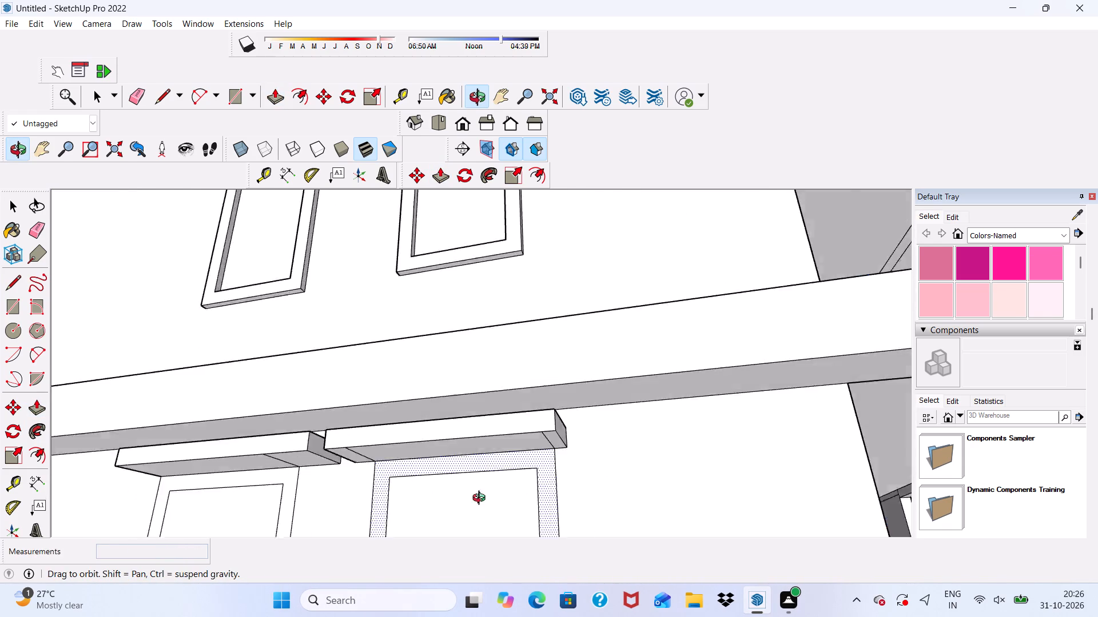
# Pull the right end of the top row's right shade outward about 3 5/16".
pyautogui.moveTo(482, 499); pyautogui.dragTo(404, 511, button='middle')
pyautogui.scroll(7, 412, 440)
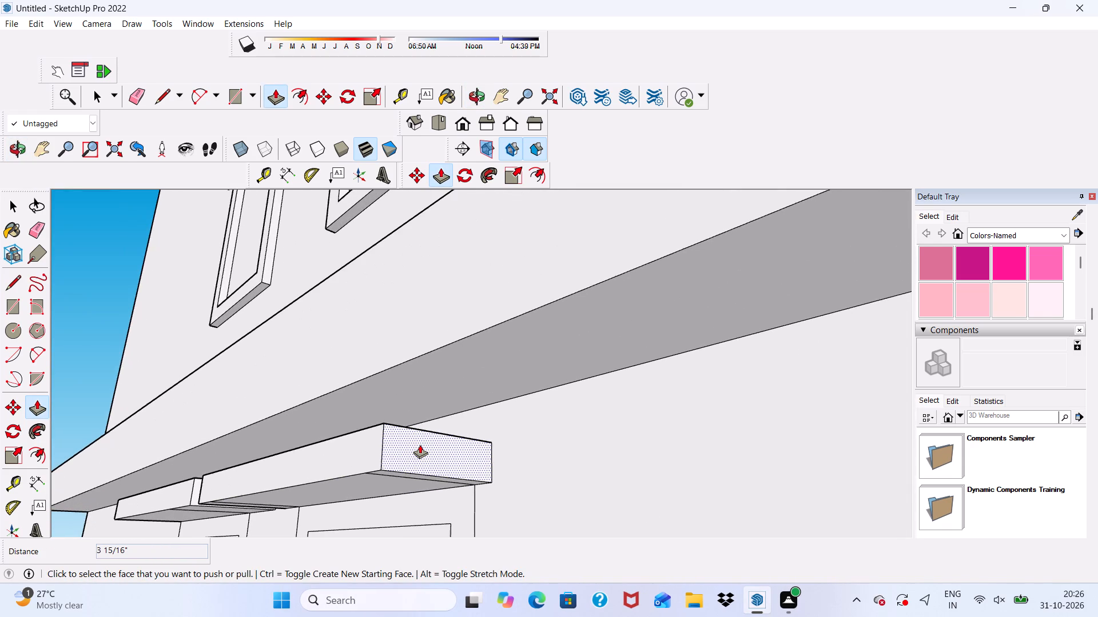
pyautogui.scroll(-9, 420, 443)
pyautogui.moveTo(480, 487); pyautogui.dragTo(590, 427, button='middle')
pyautogui.scroll(-4, 554, 408)
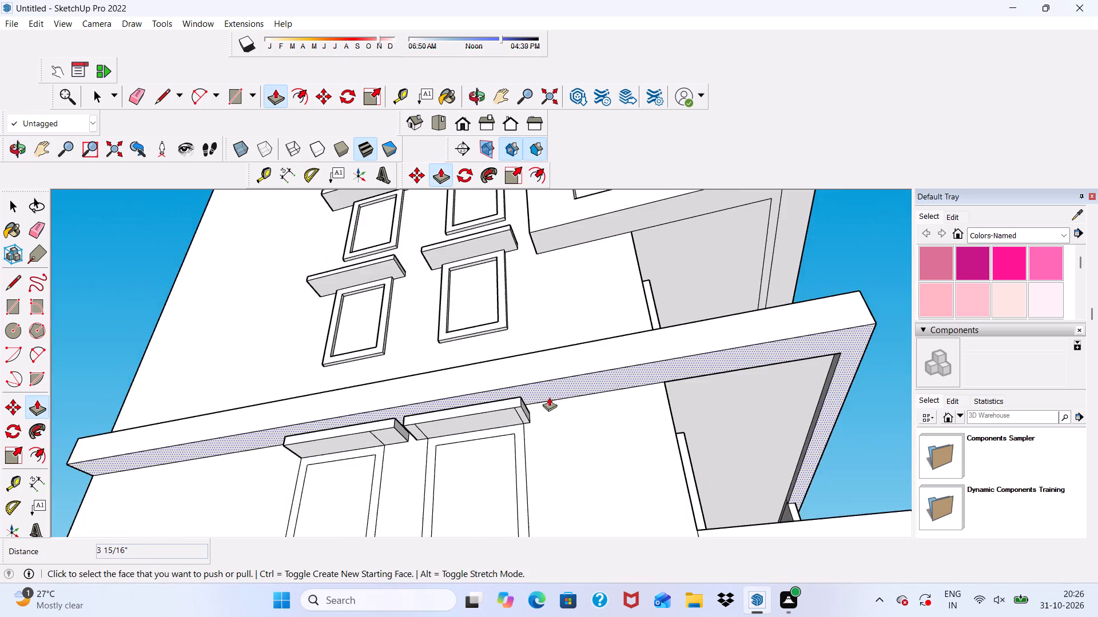
pyautogui.scroll(-4, 549, 397)
pyautogui.moveTo(510, 439); pyautogui.dragTo(612, 415, button='middle')
pyautogui.scroll(-5, 508, 379)
pyautogui.moveTo(528, 366); pyautogui.dragTo(528, 525, button='middle')
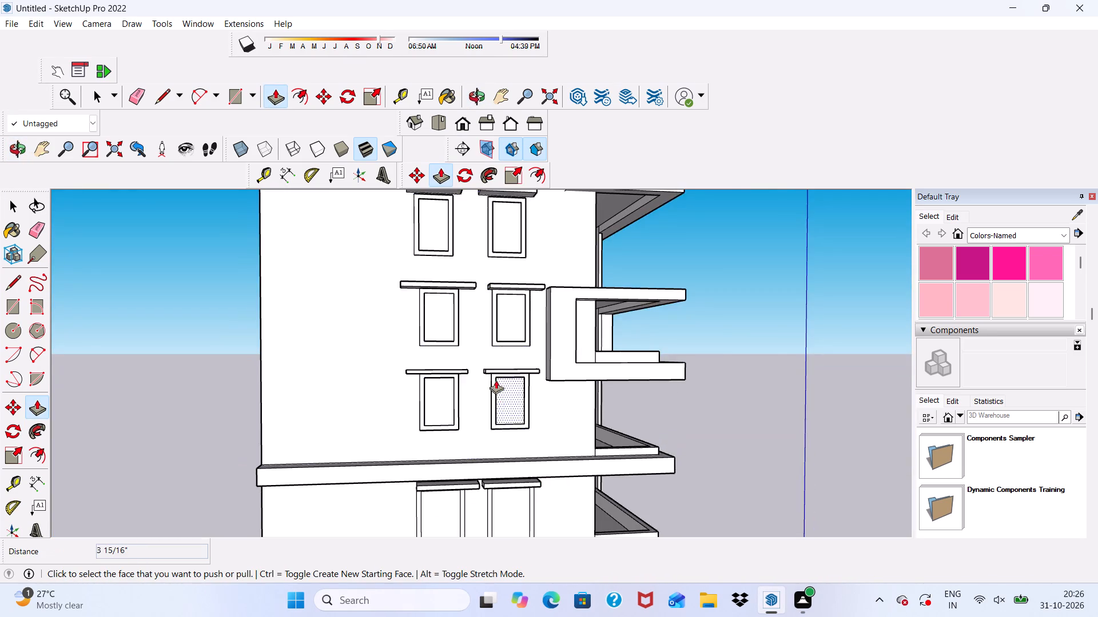
pyautogui.scroll(-4, 493, 362)
pyautogui.moveTo(490, 455); pyautogui.dragTo(417, 502, button='middle')
pyautogui.scroll(7, 478, 447)
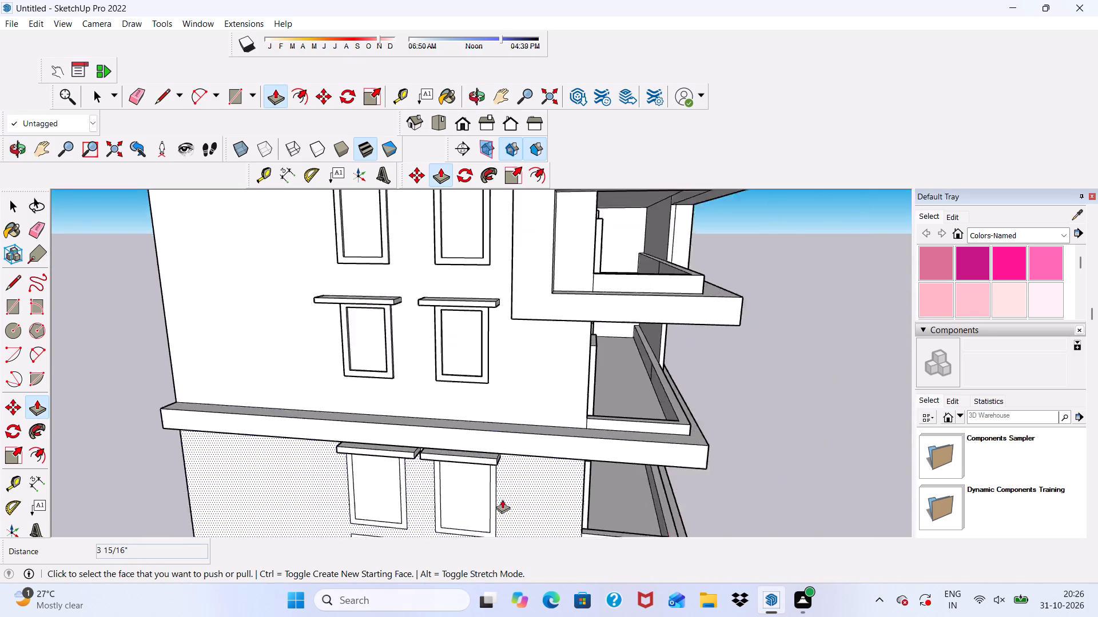
pyautogui.scroll(19, 502, 499)
pyautogui.click(494, 442)
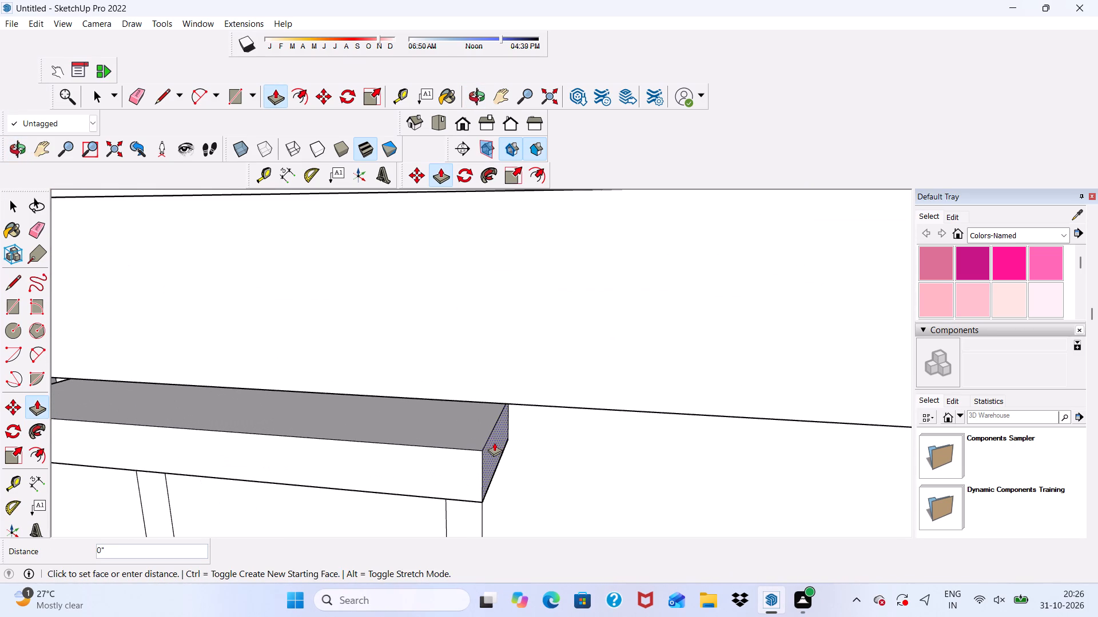
pyautogui.click(520, 433)
# Push the left end of the top row's right shade inward about 1 13/16", widening the gap between the two shades.
pyautogui.scroll(-2, 468, 459)
pyautogui.moveTo(468, 459); pyautogui.dragTo(654, 421, button='middle')
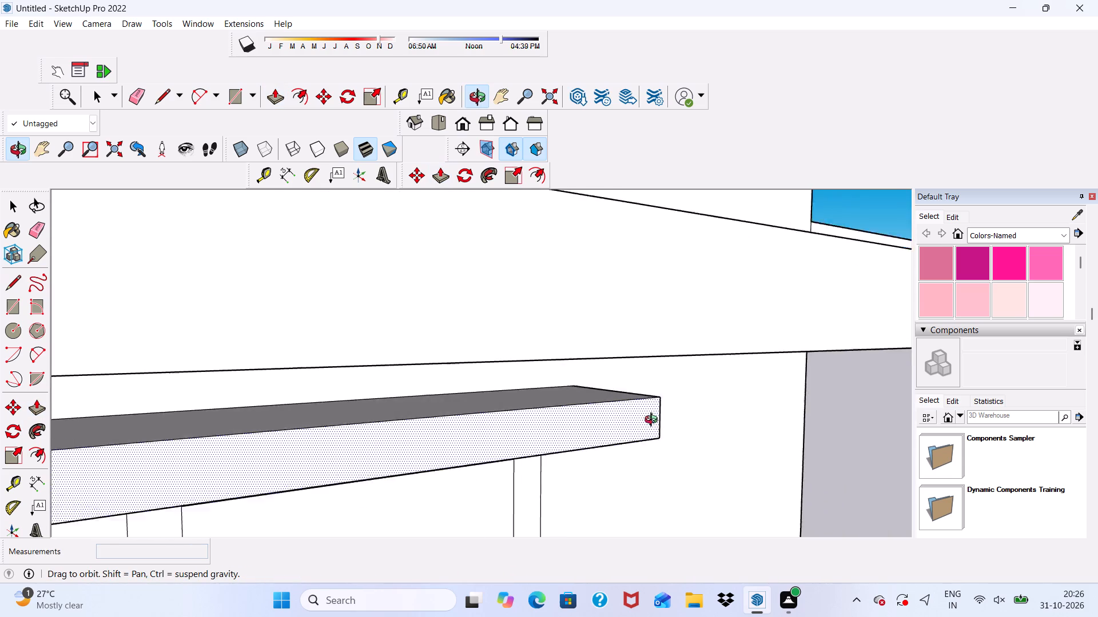
pyautogui.moveTo(654, 421); pyautogui.dragTo(749, 409, button='middle')
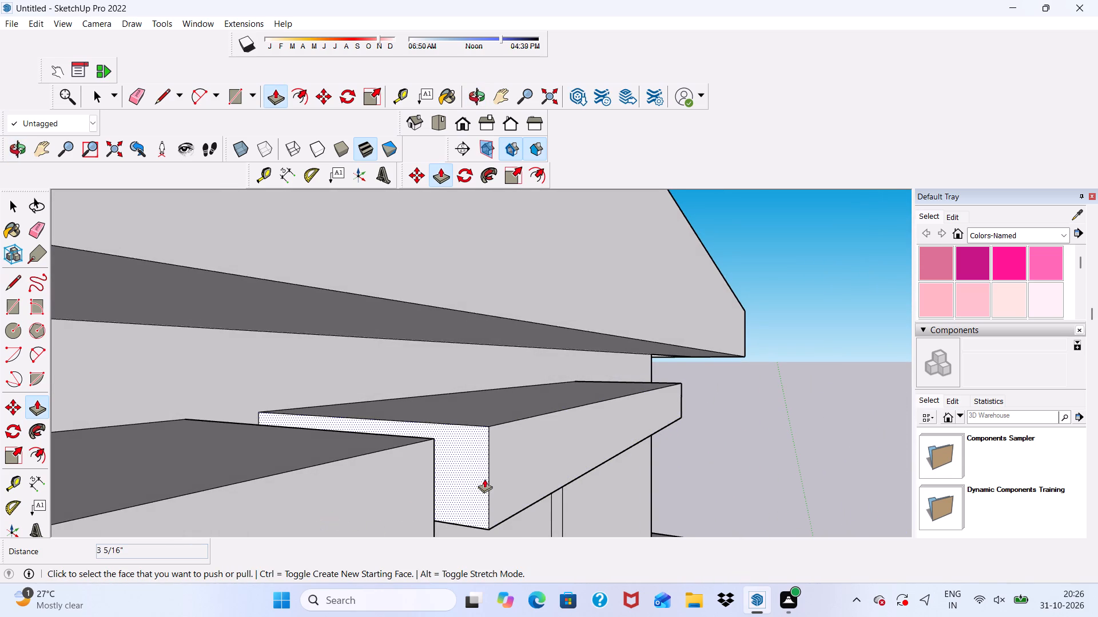
pyautogui.scroll(3, 484, 471)
pyautogui.click(456, 463)
pyautogui.click(473, 451)
# Push the right end of the top row's left shade inward about 4 1/4", away from the right shade.
pyautogui.scroll(-6, 473, 415)
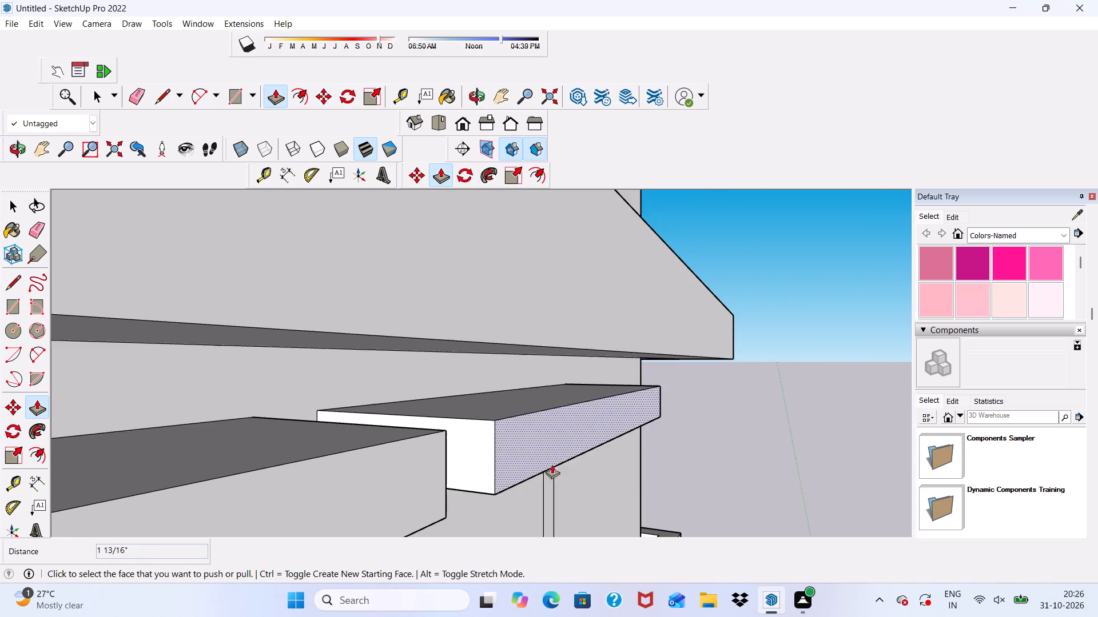
pyautogui.moveTo(583, 438); pyautogui.dragTo(394, 383, button='middle')
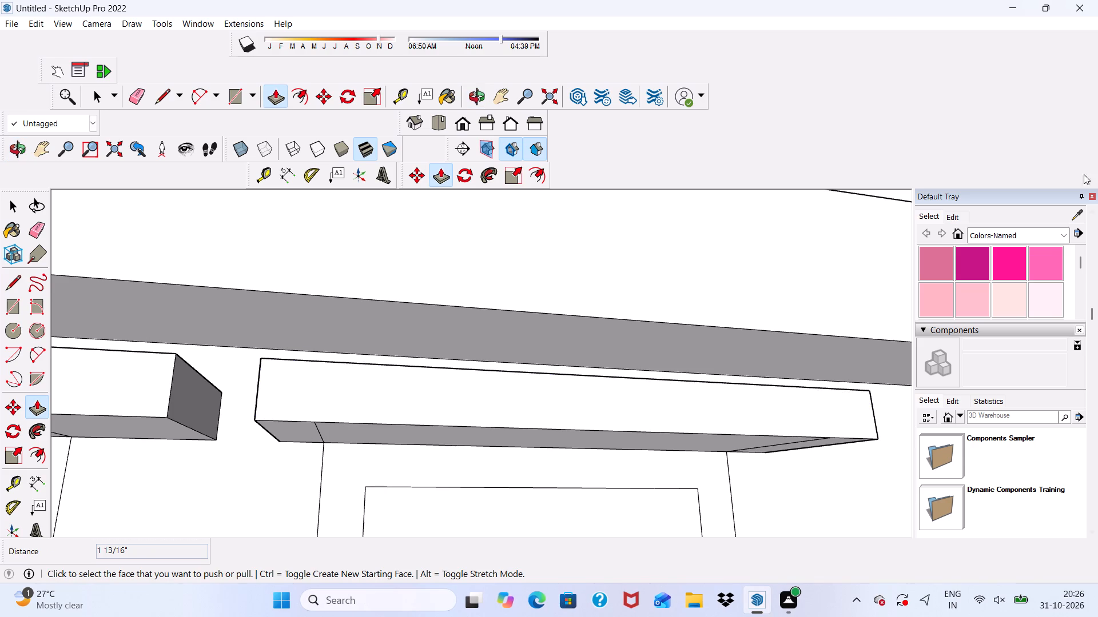
pyautogui.scroll(-5, 145, 346)
pyautogui.scroll(4, 216, 369)
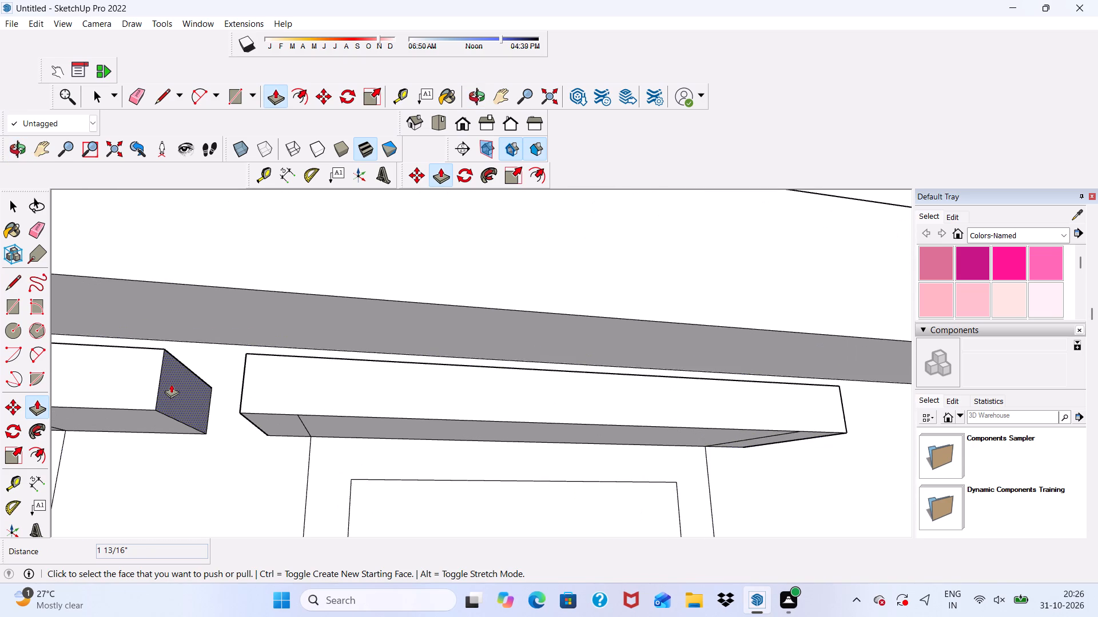
pyautogui.click(171, 384)
pyautogui.click(128, 381)
# Pull the left end of the top row's left shade outward about 5 13/16".
pyautogui.scroll(-7, 173, 331)
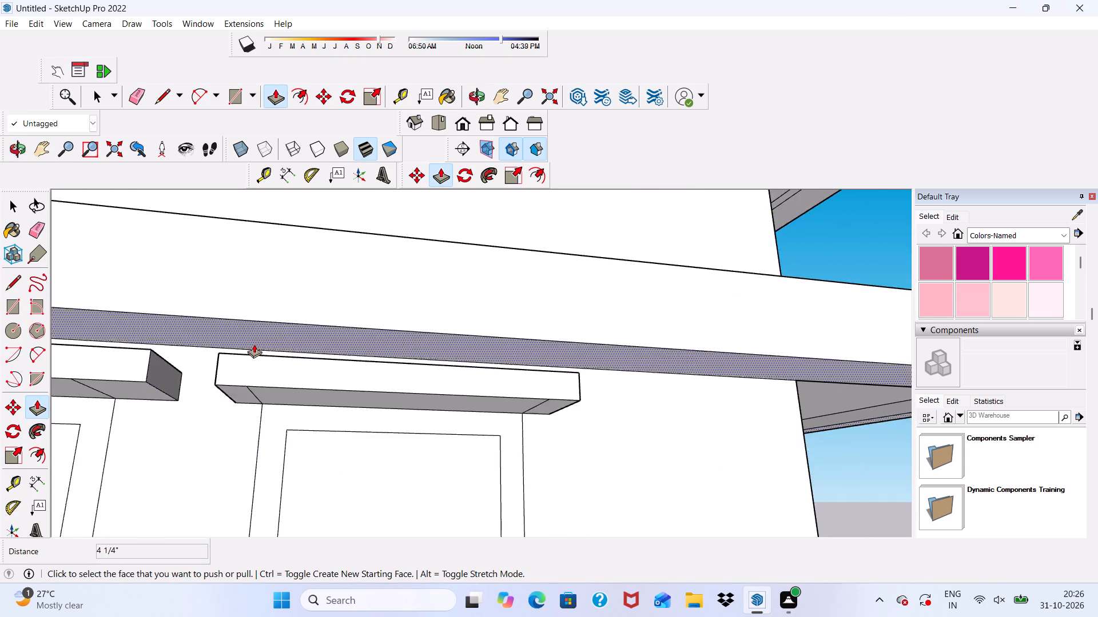
pyautogui.scroll(-8, 254, 344)
pyautogui.moveTo(372, 382); pyautogui.dragTo(608, 384, button='middle')
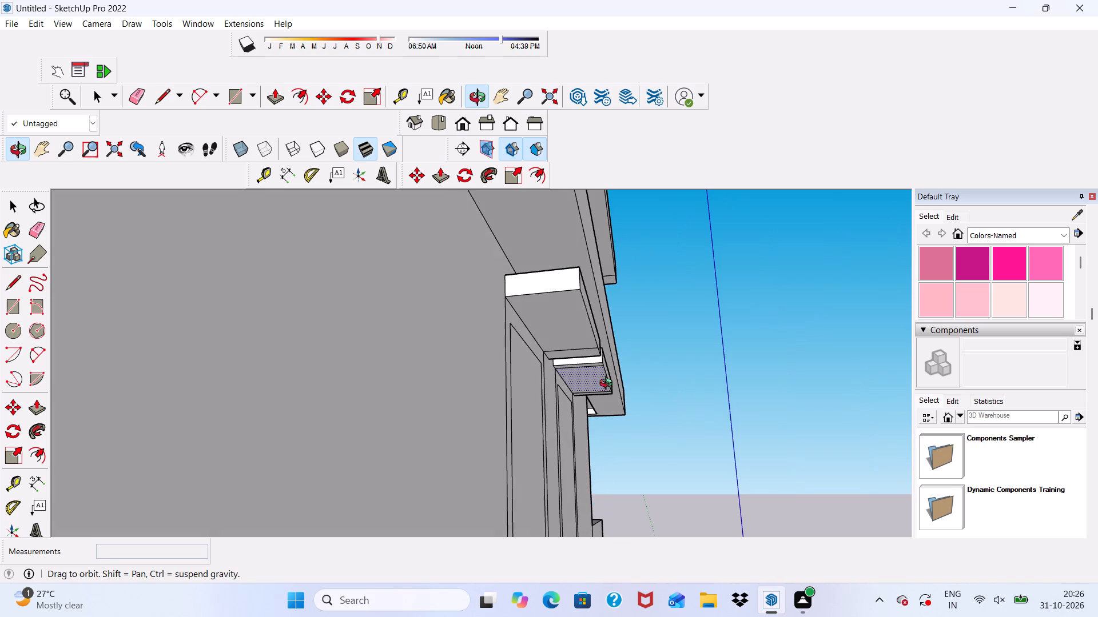
pyautogui.moveTo(608, 384); pyautogui.dragTo(608, 385, button='middle')
pyautogui.scroll(3, 551, 303)
pyautogui.click(530, 278)
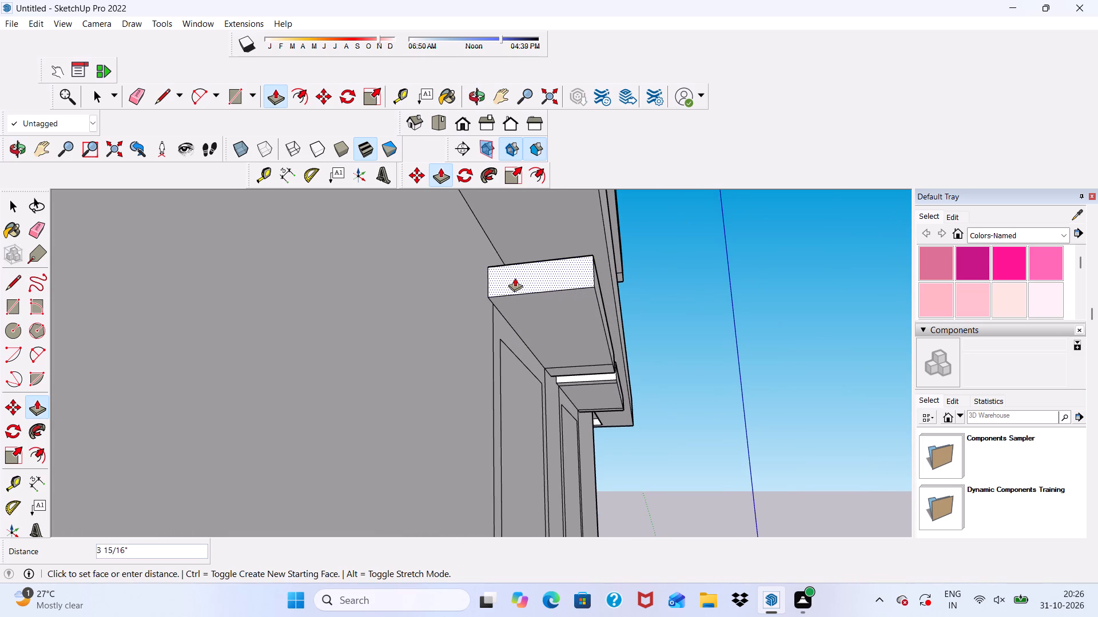
pyautogui.click(508, 278)
# Extend the left end of the top row's left shade a further 11/16" or so outward.
pyautogui.scroll(-3, 508, 292)
pyautogui.moveTo(559, 350); pyautogui.dragTo(337, 426, button='middle')
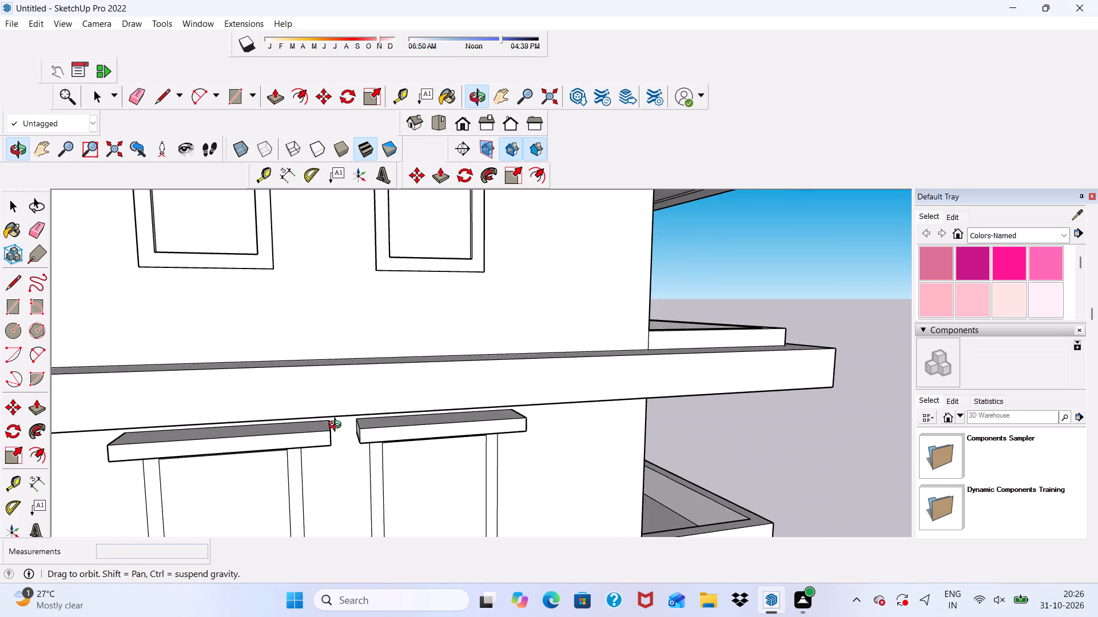
pyautogui.moveTo(337, 426); pyautogui.dragTo(336, 426, button='middle')
pyautogui.scroll(2, 336, 426)
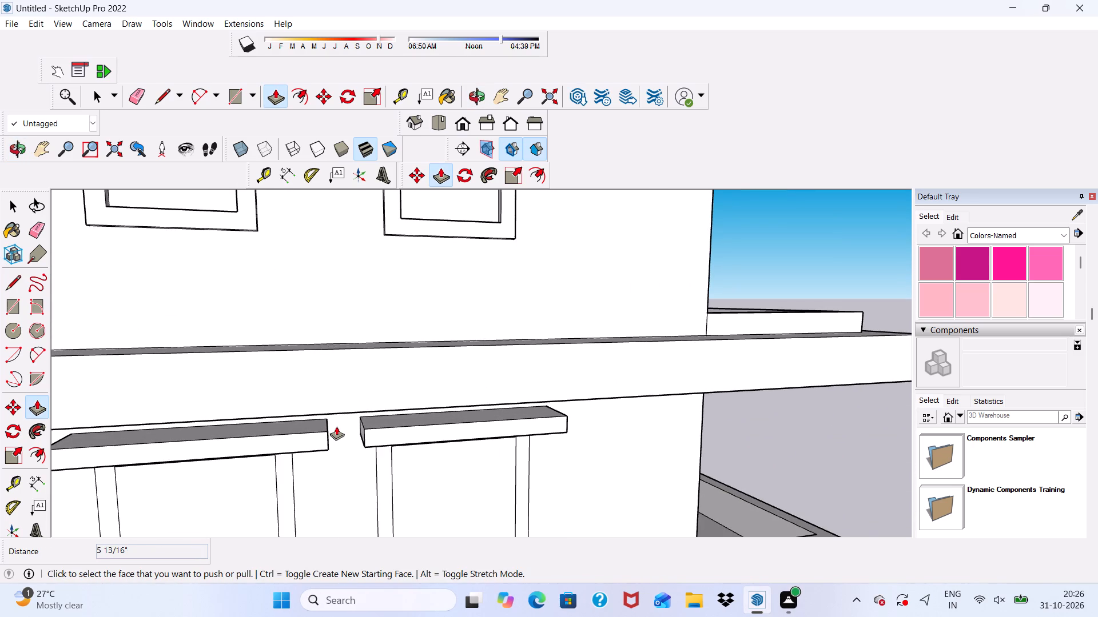
pyautogui.scroll(-2, 346, 434)
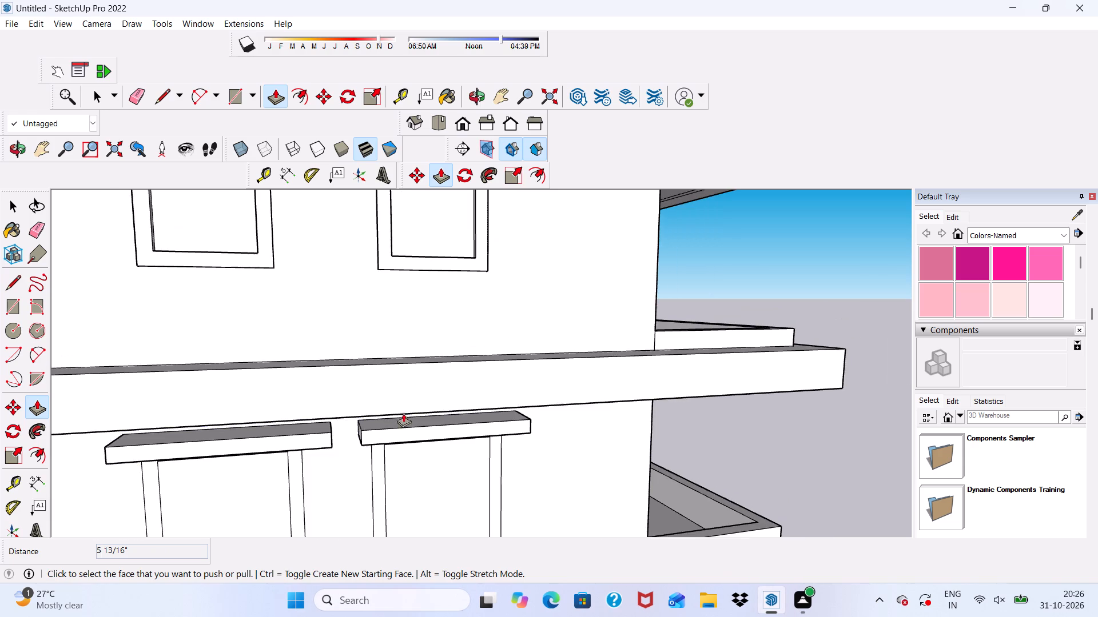
pyautogui.moveTo(471, 403); pyautogui.dragTo(586, 403, button='middle')
pyautogui.scroll(3, 315, 529)
pyautogui.scroll(3, 298, 486)
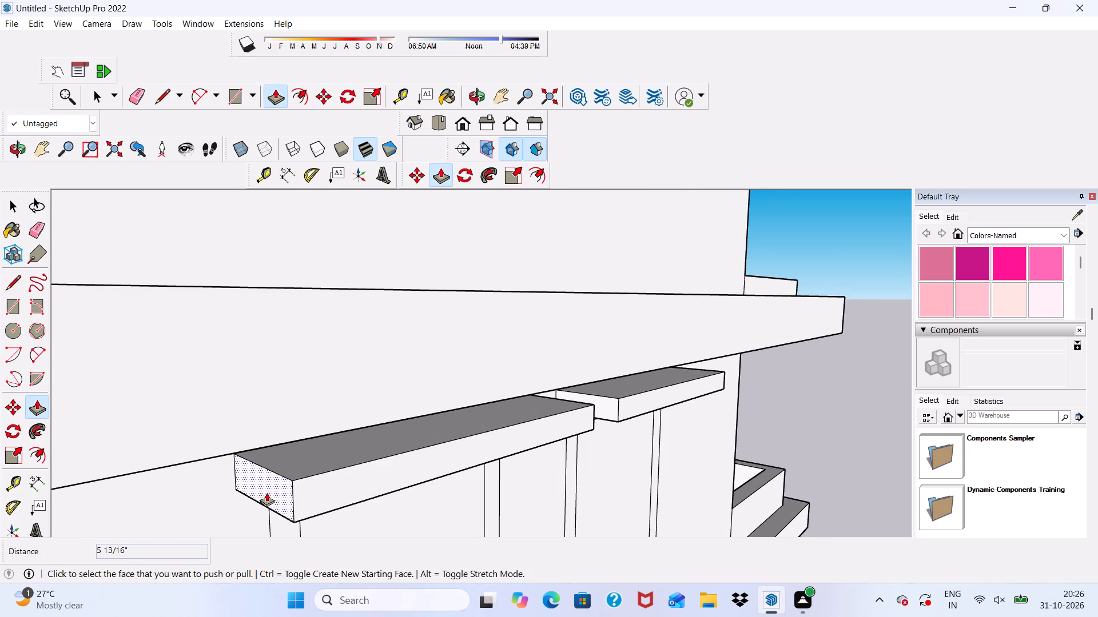
pyautogui.click(269, 492)
pyautogui.click(265, 493)
# Push the right end of the top row's left shade inward by about another 1 1/16".
pyautogui.scroll(-4, 270, 475)
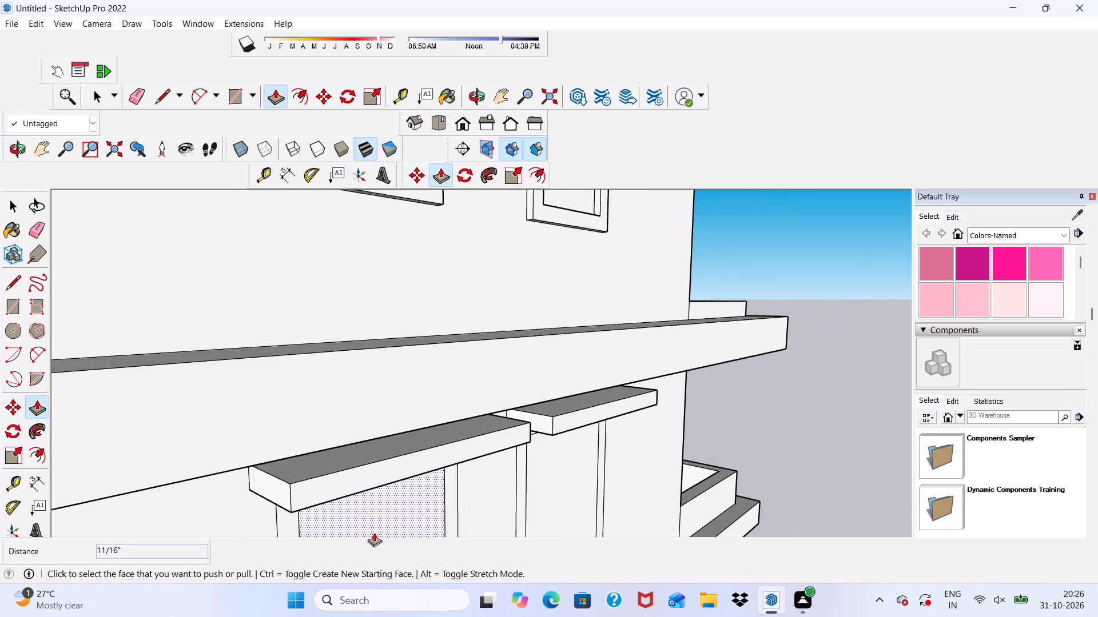
pyautogui.moveTo(375, 533); pyautogui.dragTo(141, 544, button='middle')
pyautogui.scroll(4, 291, 440)
pyautogui.scroll(6, 371, 394)
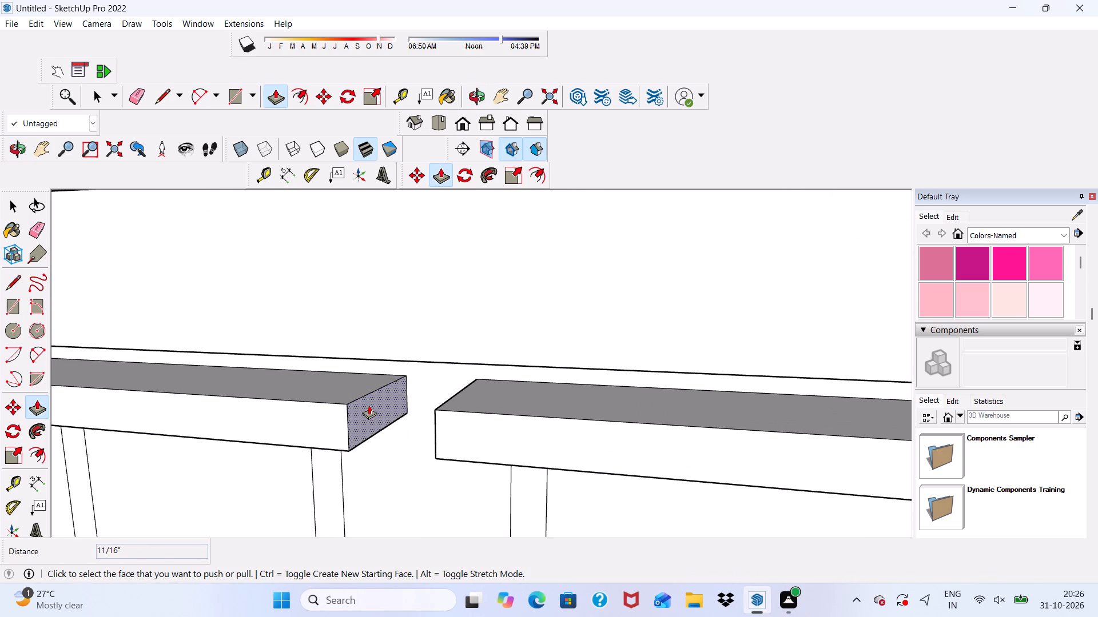
pyautogui.click(369, 405)
pyautogui.click(361, 406)
pyautogui.scroll(-5, 323, 413)
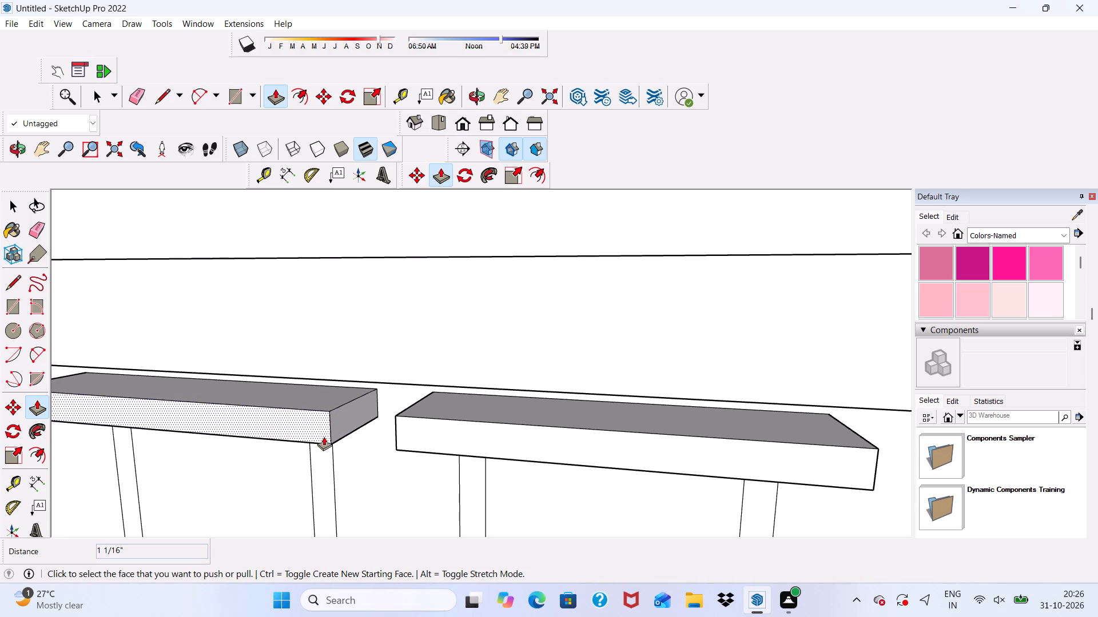
pyautogui.press('space')
# Erase the leftover seam lines near the ends of both top-row shades' undersides.
pyautogui.scroll(-4, 341, 409)
pyautogui.scroll(-3, 471, 447)
pyautogui.moveTo(472, 448); pyautogui.dragTo(504, 359, button='middle')
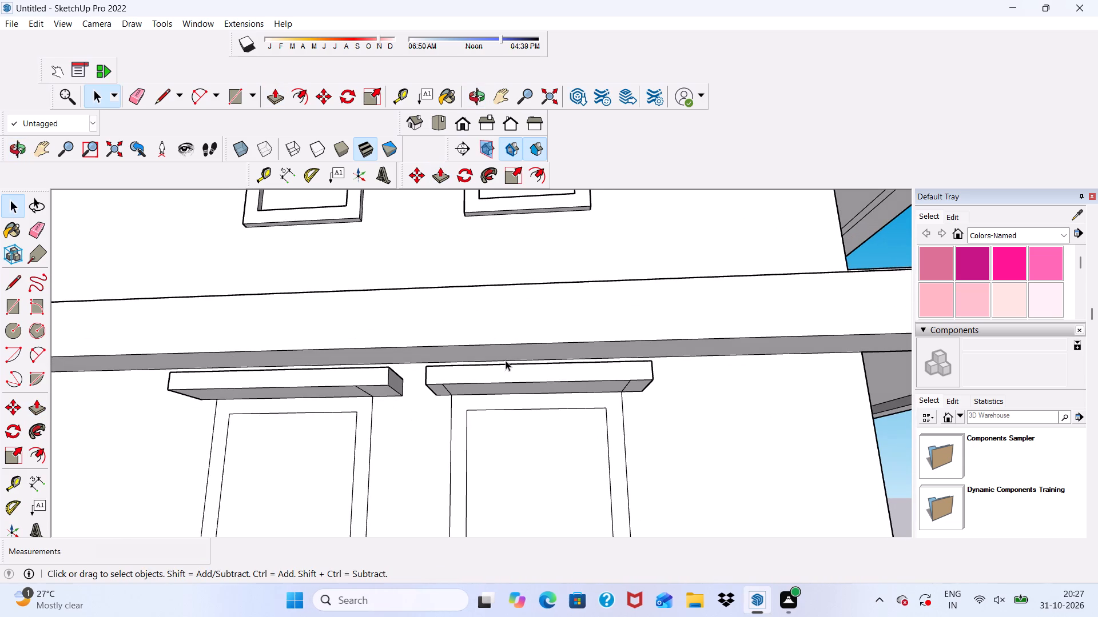
pyautogui.click(135, 89)
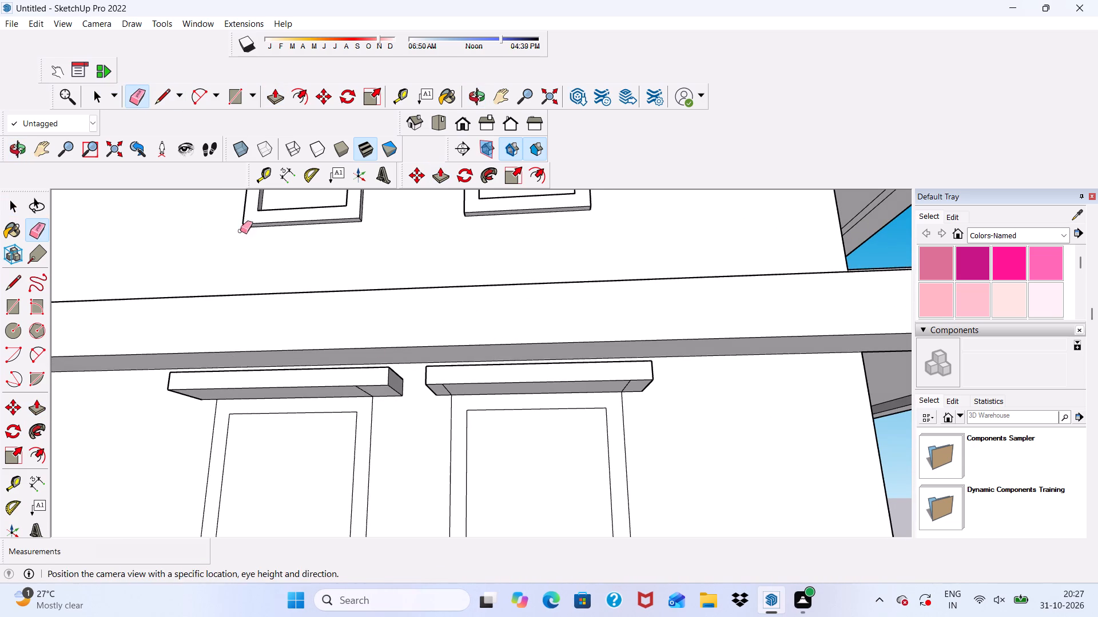
pyautogui.scroll(3, 429, 388)
pyautogui.scroll(4, 322, 383)
pyautogui.moveTo(331, 395); pyautogui.dragTo(366, 398)
pyautogui.scroll(2, 552, 380)
pyautogui.moveTo(496, 403); pyautogui.dragTo(511, 398)
pyautogui.click(511, 398)
pyautogui.scroll(-7, 432, 370)
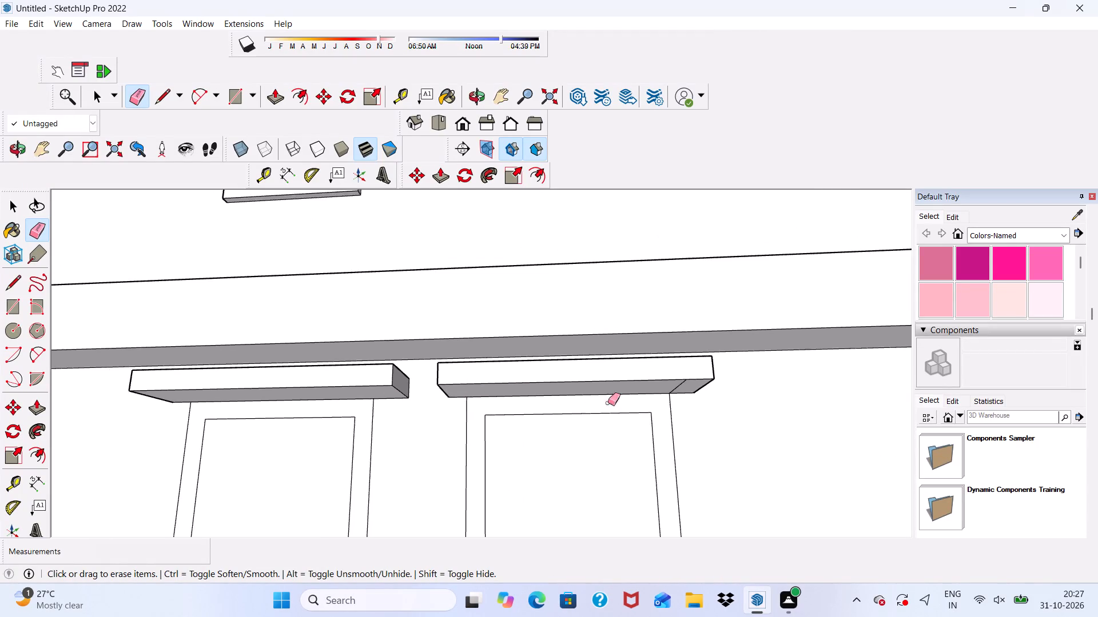
pyautogui.scroll(4, 701, 399)
pyautogui.click(666, 378)
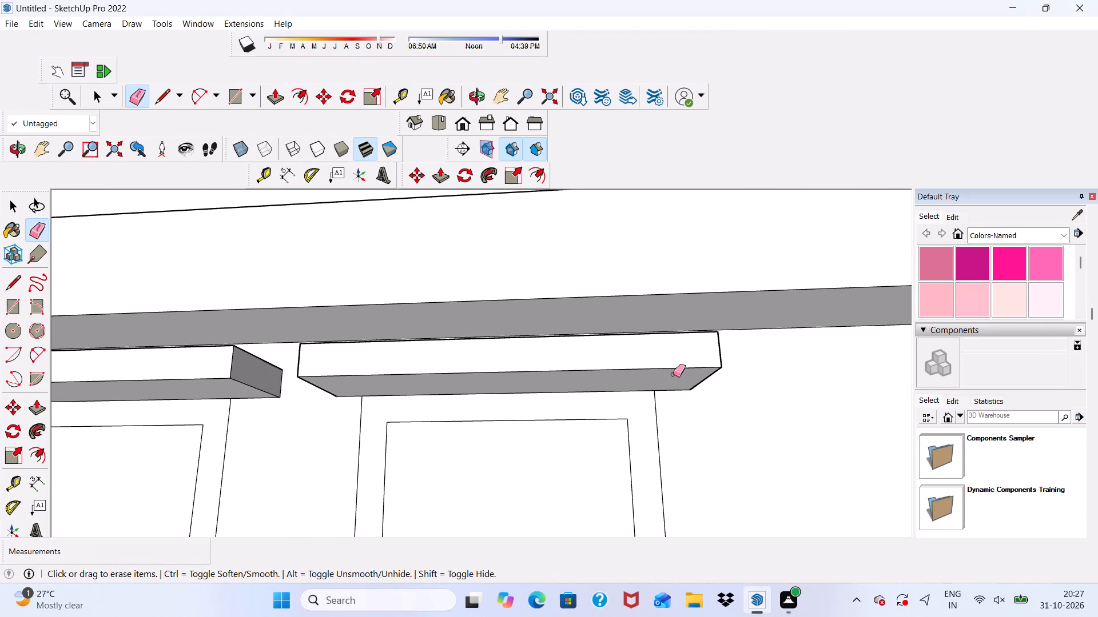
pyautogui.press('space')
# Extrude the shade strip above the second row's right window outward 1' 9".
pyautogui.scroll(-4, 353, 315)
pyautogui.moveTo(376, 438); pyautogui.dragTo(373, 513, button='middle')
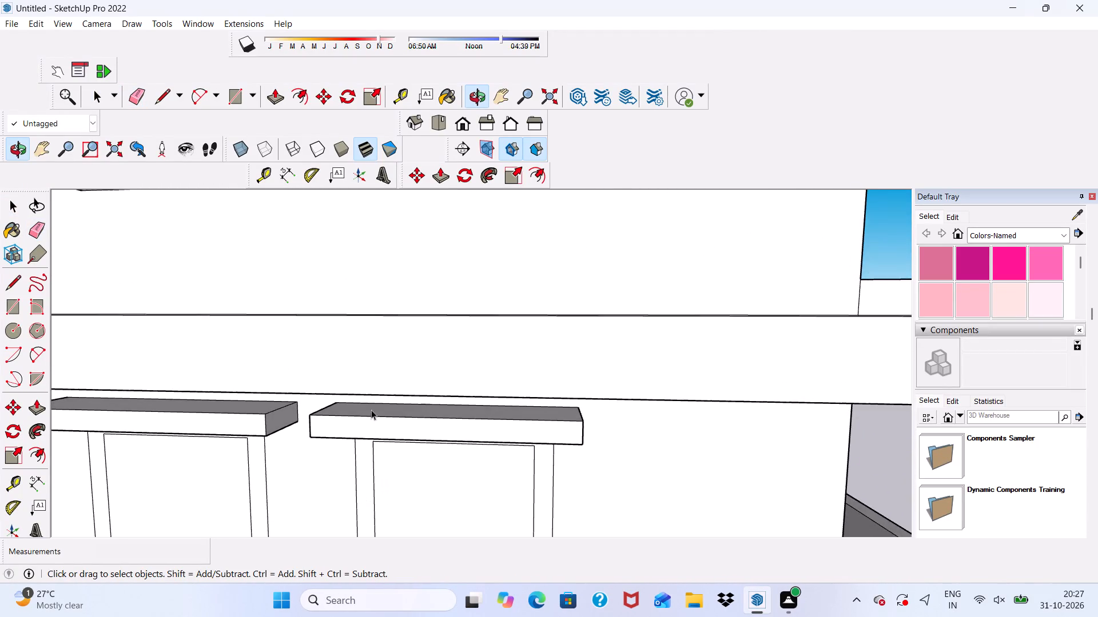
pyautogui.scroll(4, 372, 396)
pyautogui.scroll(-4, 354, 304)
pyautogui.moveTo(380, 322); pyautogui.dragTo(432, 305, button='middle')
pyautogui.scroll(-3, 432, 305)
pyautogui.moveTo(447, 396); pyautogui.dragTo(437, 323, button='middle')
pyautogui.scroll(-10, 436, 323)
pyautogui.moveTo(426, 458); pyautogui.dragTo(423, 488, button='middle')
pyautogui.scroll(2, 426, 443)
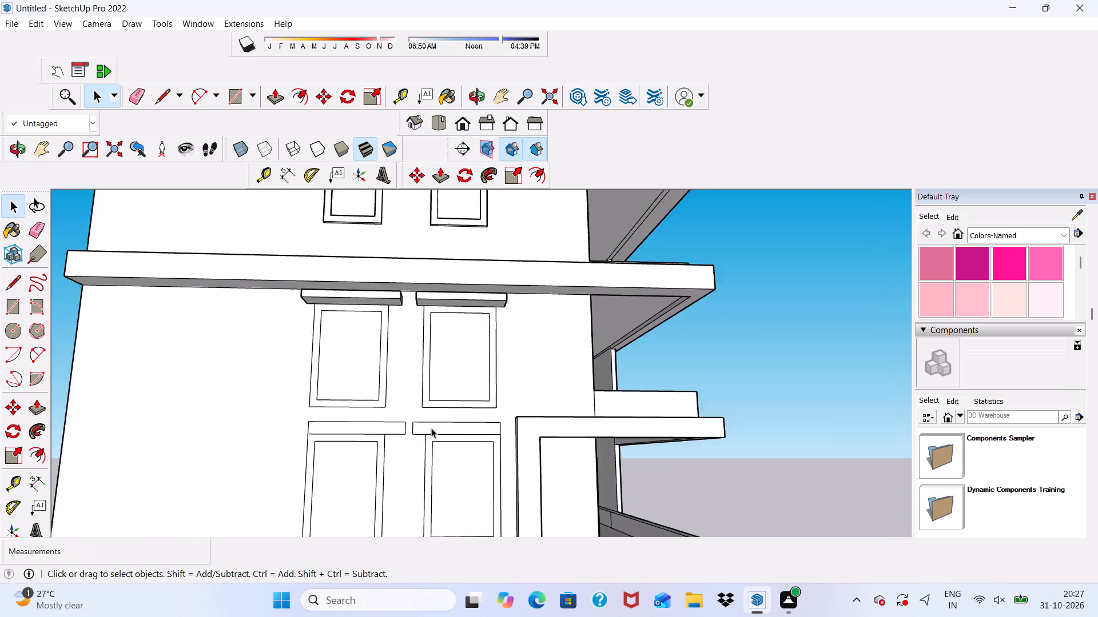
pyautogui.scroll(8, 431, 428)
pyautogui.click(452, 431)
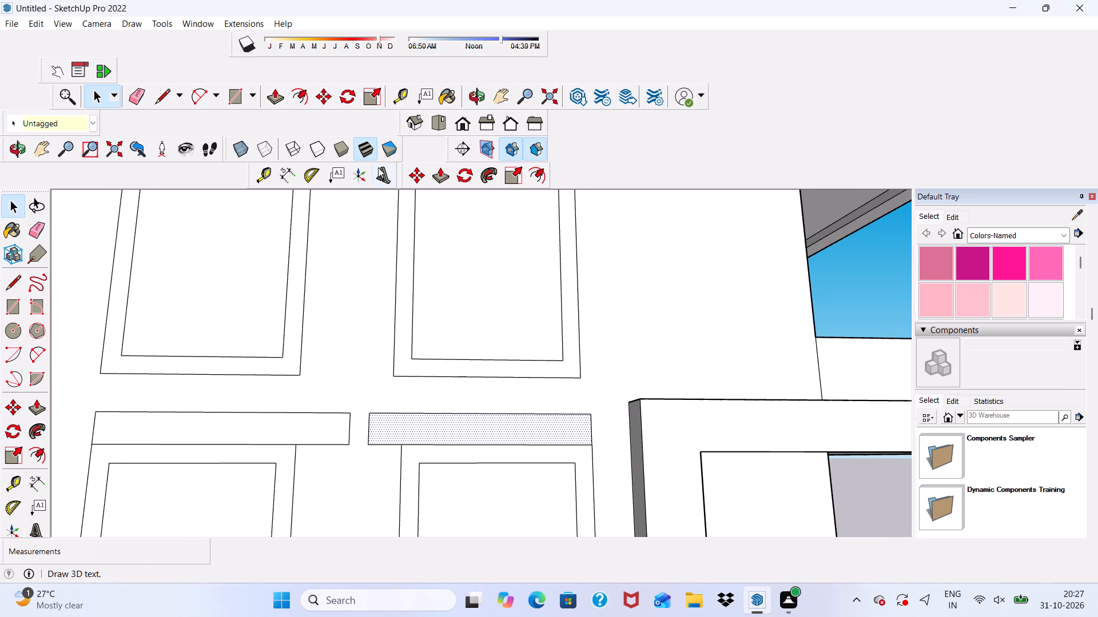
pyautogui.click(274, 95)
pyautogui.click(423, 425)
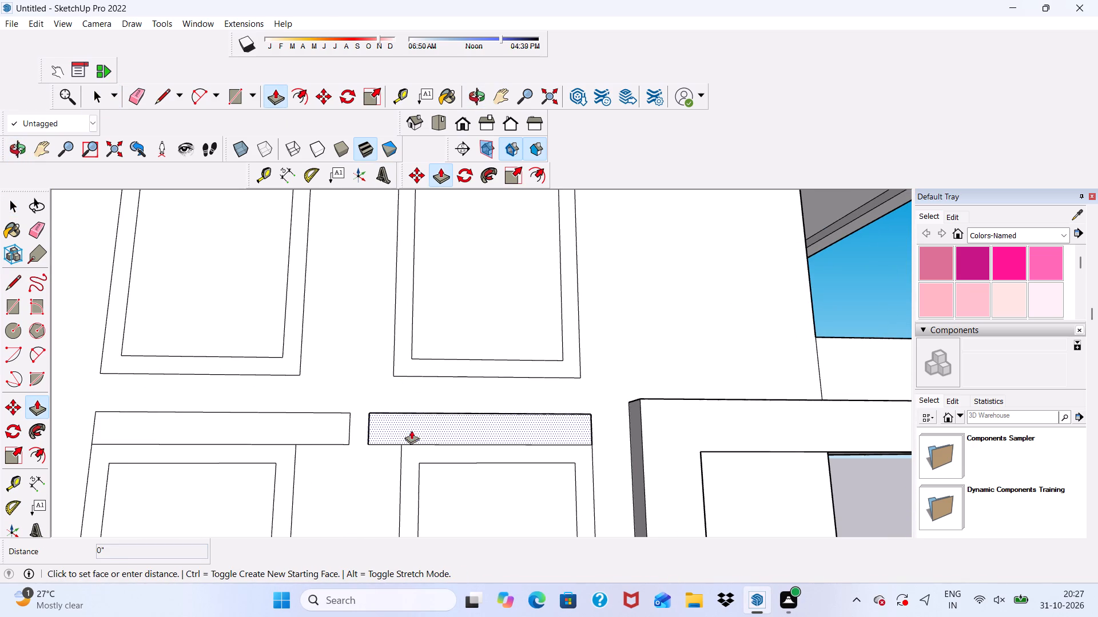
pyautogui.keyDown('ctrl'); pyautogui.scroll(-11, 383, 408); pyautogui.keyUp('ctrl')
pyautogui.moveTo(479, 374); pyautogui.dragTo(479, 376, button='middle')
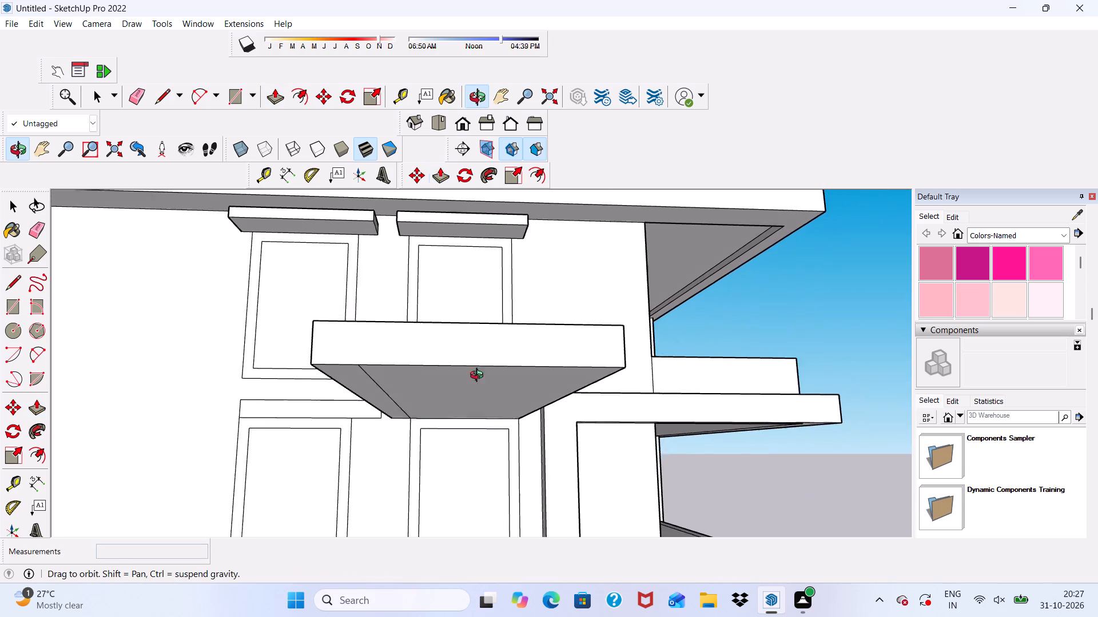
pyautogui.moveTo(479, 376); pyautogui.dragTo(341, 467, button='middle')
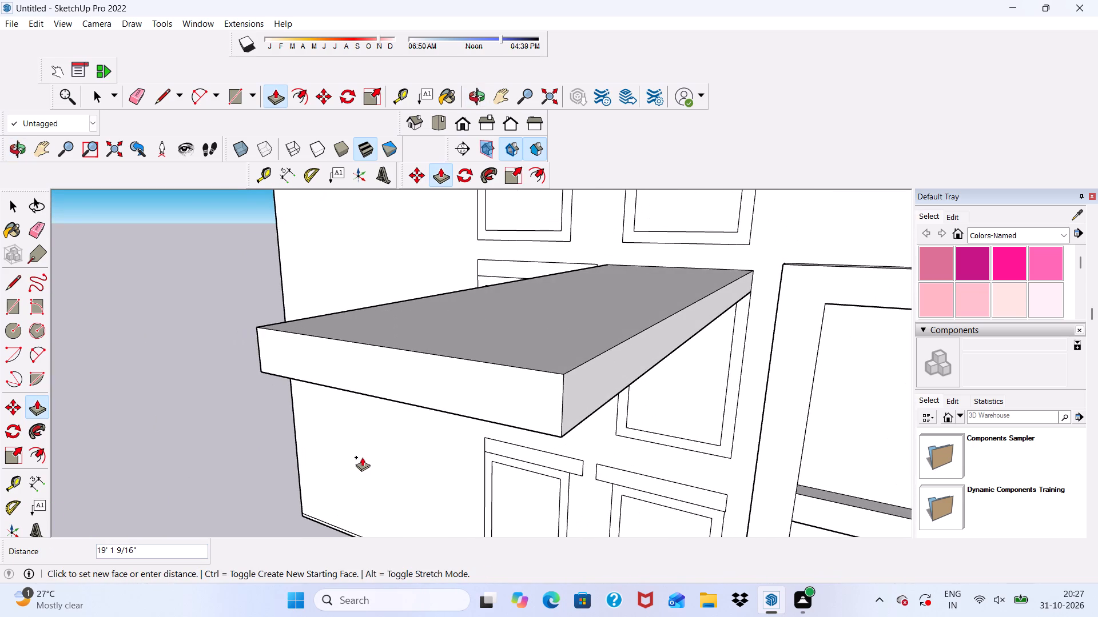
pyautogui.write("1'")
pyautogui.press('9')
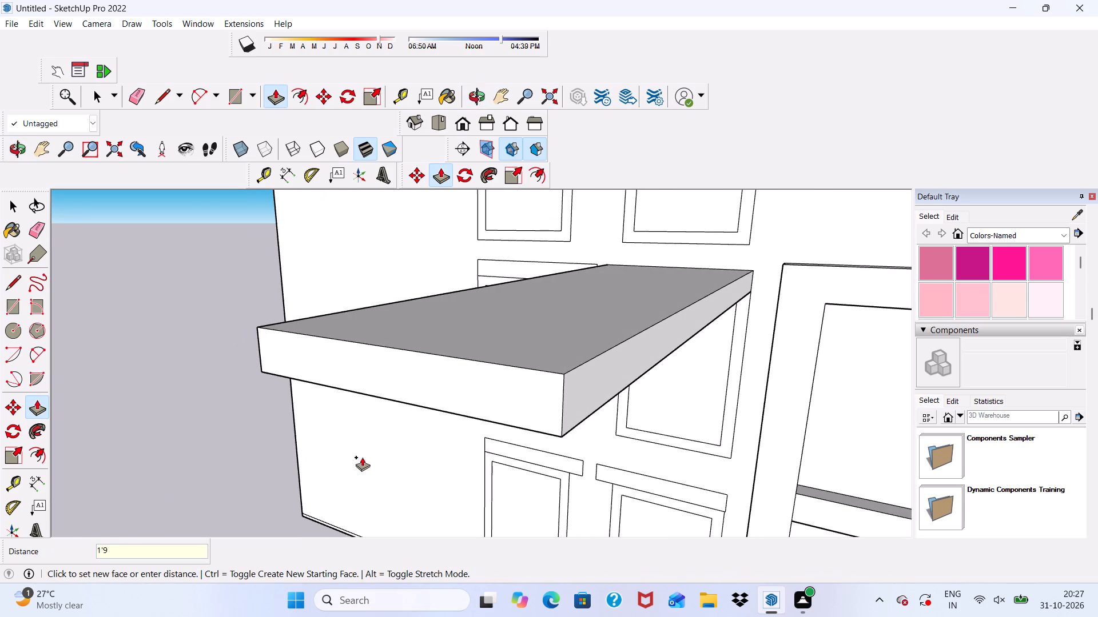
pyautogui.hotkey('shift', '"')
pyautogui.press('Return')
# Pull the right end of the second row's right shade outward about 5 1/16".
pyautogui.scroll(2, 387, 430)
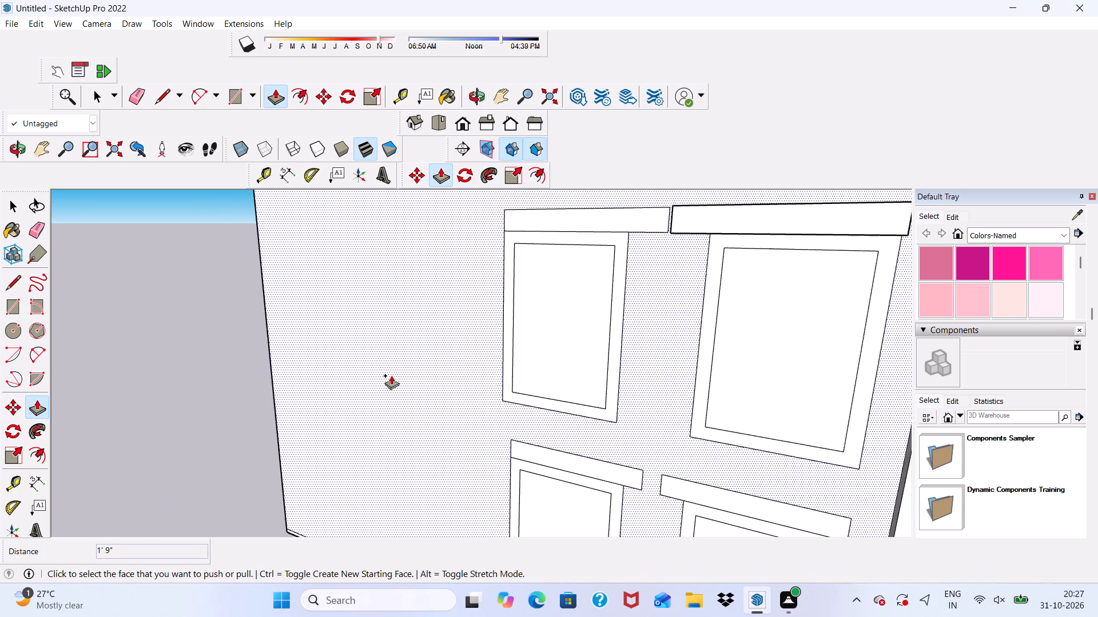
pyautogui.scroll(2, 610, 306)
pyautogui.scroll(-5, 468, 338)
pyautogui.scroll(10, 719, 286)
pyautogui.scroll(-1, 671, 290)
pyautogui.scroll(4, 671, 290)
pyautogui.click(658, 288)
pyautogui.click(695, 278)
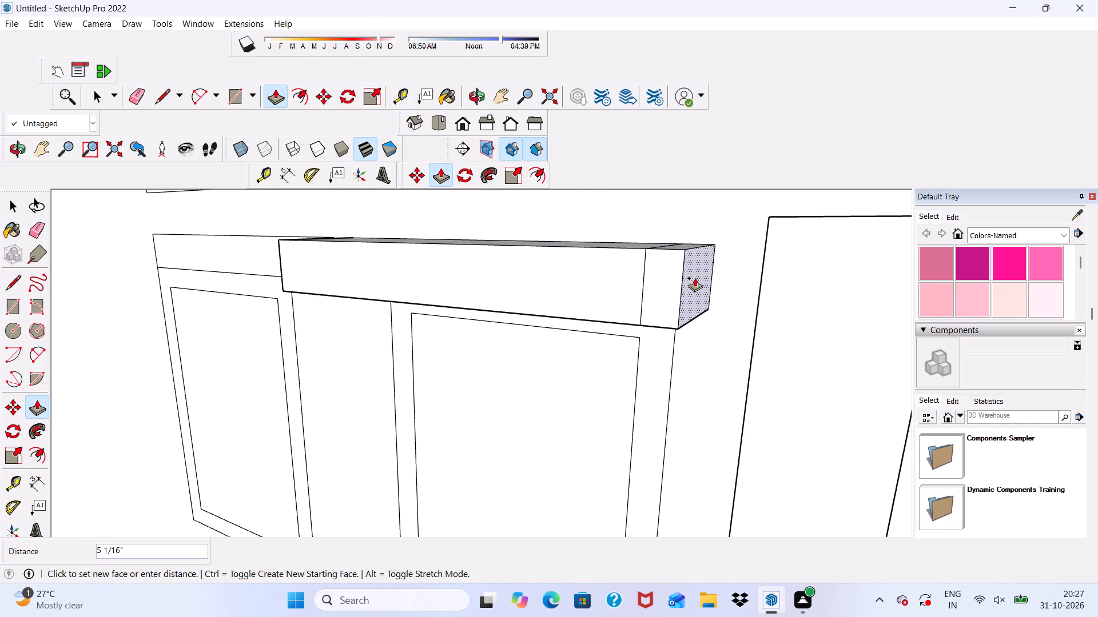
# Extrude the shade strip above the second row's left window outward 1' 9", level with the right shade.
pyautogui.scroll(-5, 647, 293)
pyautogui.moveTo(596, 331); pyautogui.dragTo(800, 336, button='middle')
pyautogui.scroll(1, 340, 285)
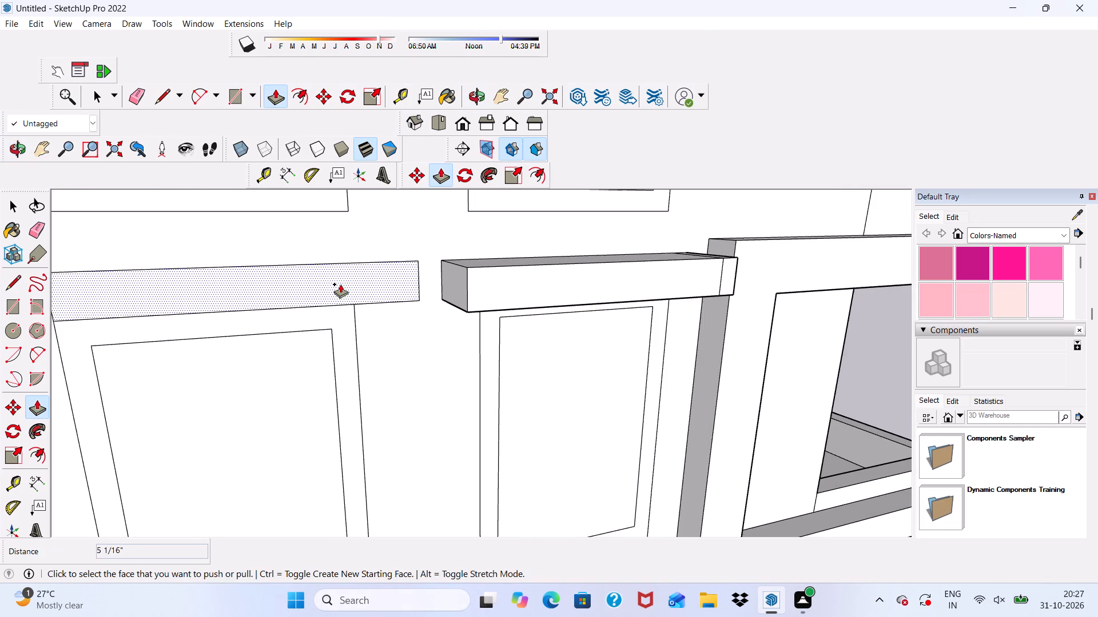
pyautogui.click(340, 284)
pyautogui.scroll(1, 471, 279)
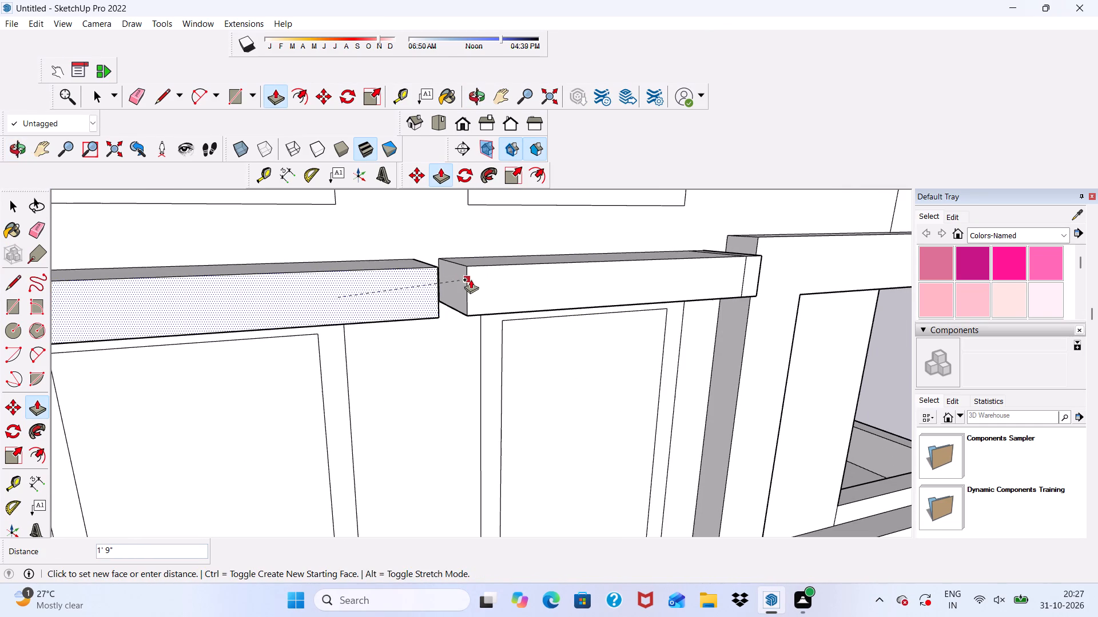
pyautogui.click(471, 279)
# Pull the left end of the second row's left shade outward about 1' 2 11/16".
pyautogui.scroll(-4, 470, 287)
pyautogui.moveTo(428, 352); pyautogui.dragTo(369, 346, button='middle')
pyautogui.scroll(-11, 384, 306)
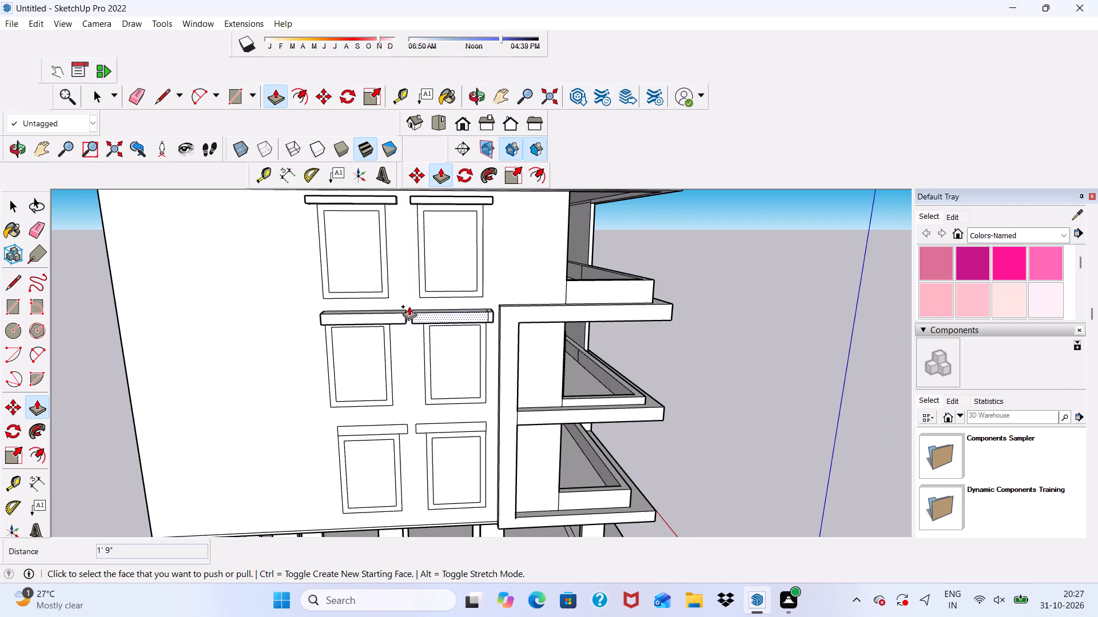
pyautogui.scroll(5, 403, 272)
pyautogui.moveTo(288, 347); pyautogui.dragTo(440, 326, button='middle')
pyautogui.scroll(3, 425, 343)
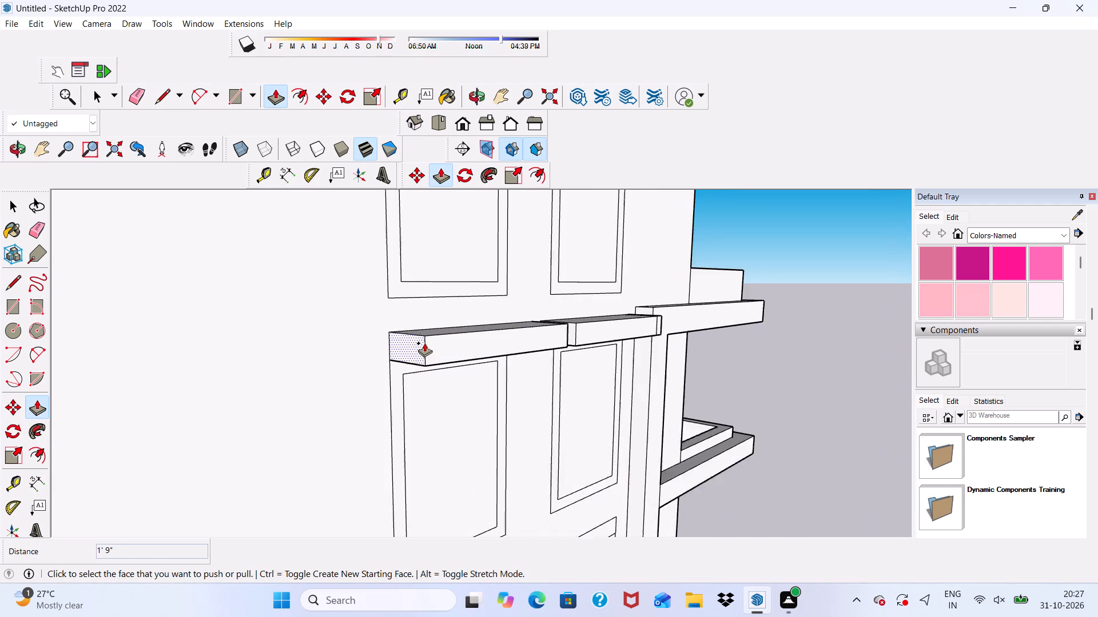
pyautogui.scroll(1, 424, 343)
pyautogui.click(415, 340)
pyautogui.click(376, 342)
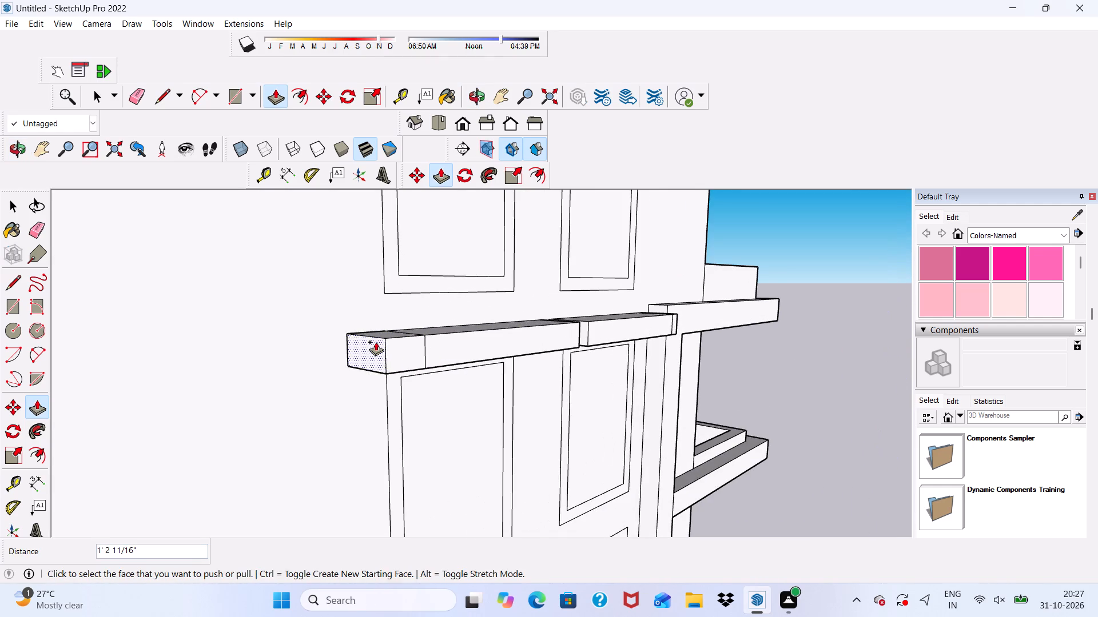
# Push the right end of the second row's left shade inward by about 5 5/8".
pyautogui.scroll(-5, 385, 334)
pyautogui.moveTo(464, 360); pyautogui.dragTo(349, 404, button='middle')
pyautogui.scroll(1, 242, 202)
pyautogui.press('space')
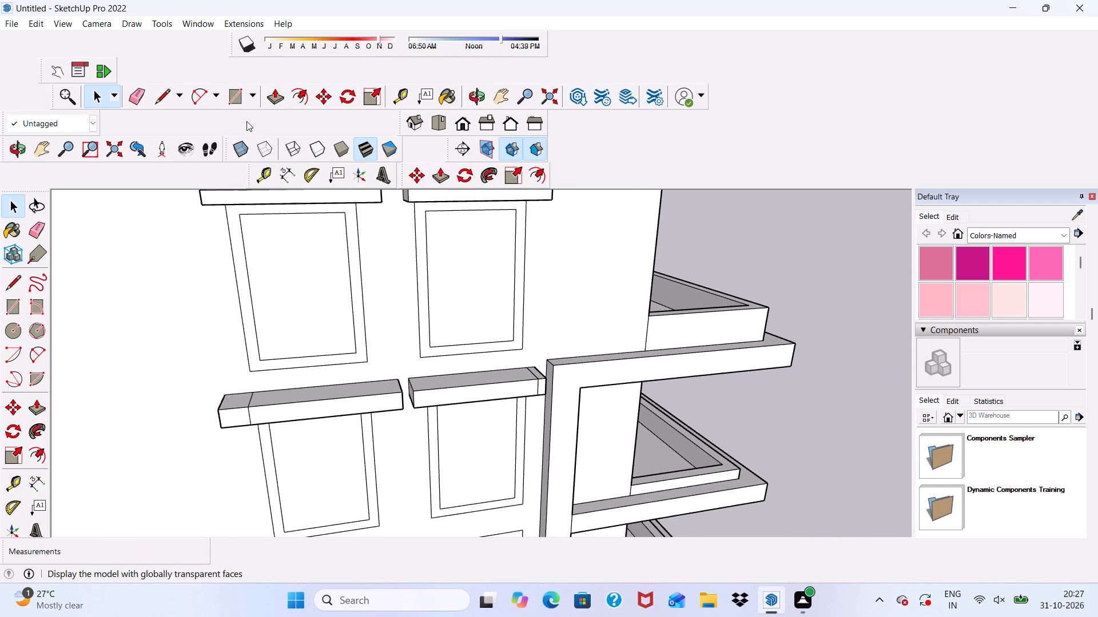
pyautogui.click(262, 97)
pyautogui.click(272, 95)
pyautogui.scroll(5, 413, 283)
pyautogui.scroll(-4, 392, 325)
pyautogui.moveTo(364, 403); pyautogui.dragTo(286, 375, button='middle')
pyautogui.scroll(13, 297, 383)
pyautogui.click(329, 402)
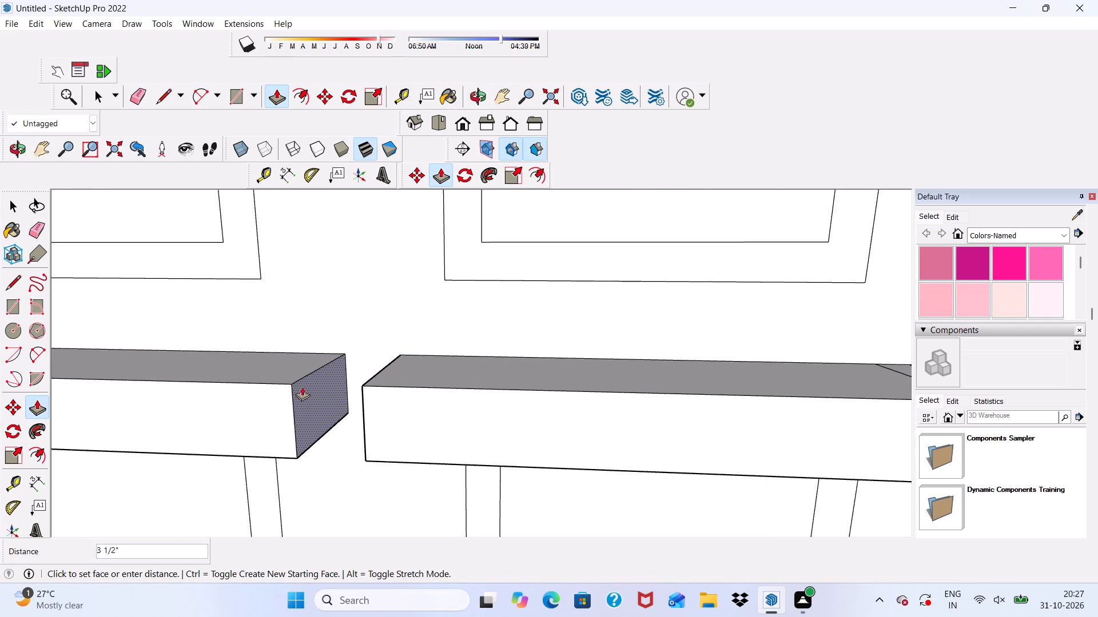
pyautogui.click(291, 384)
# Push the left end of the second row's right shade inward by about 2 13/16".
pyautogui.scroll(-2, 311, 379)
pyautogui.moveTo(314, 382); pyautogui.dragTo(458, 327, button='middle')
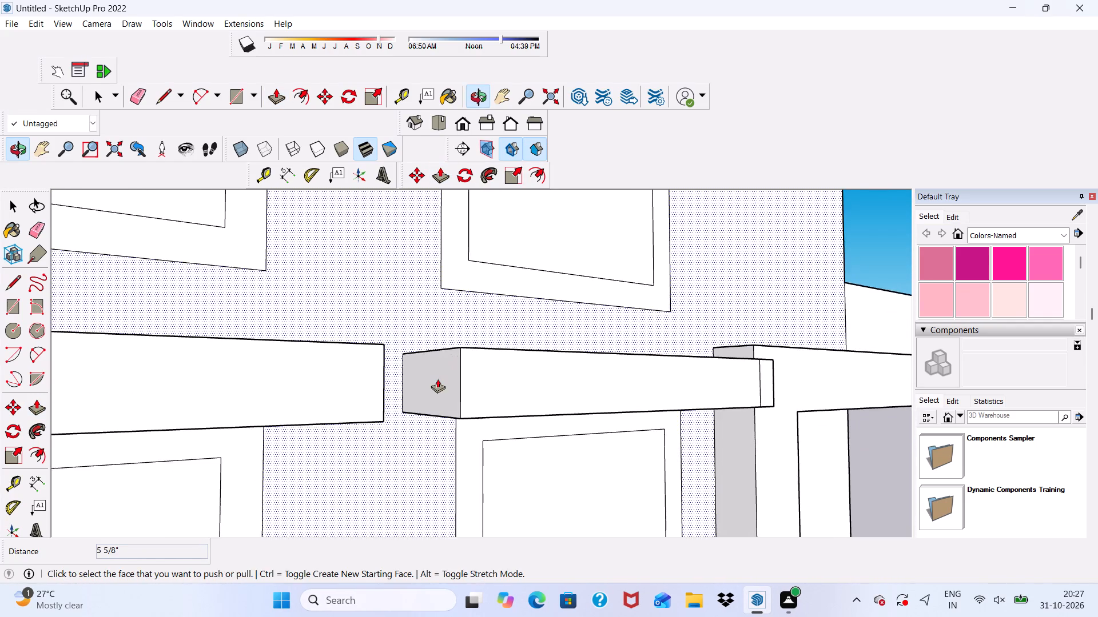
pyautogui.click(436, 379)
pyautogui.scroll(1, 436, 379)
pyautogui.click(453, 375)
# Extrude the shade strip above the bottom row's left window outward 1' 9".
pyautogui.scroll(-5, 453, 331)
pyautogui.moveTo(468, 411); pyautogui.dragTo(462, 416, button='middle')
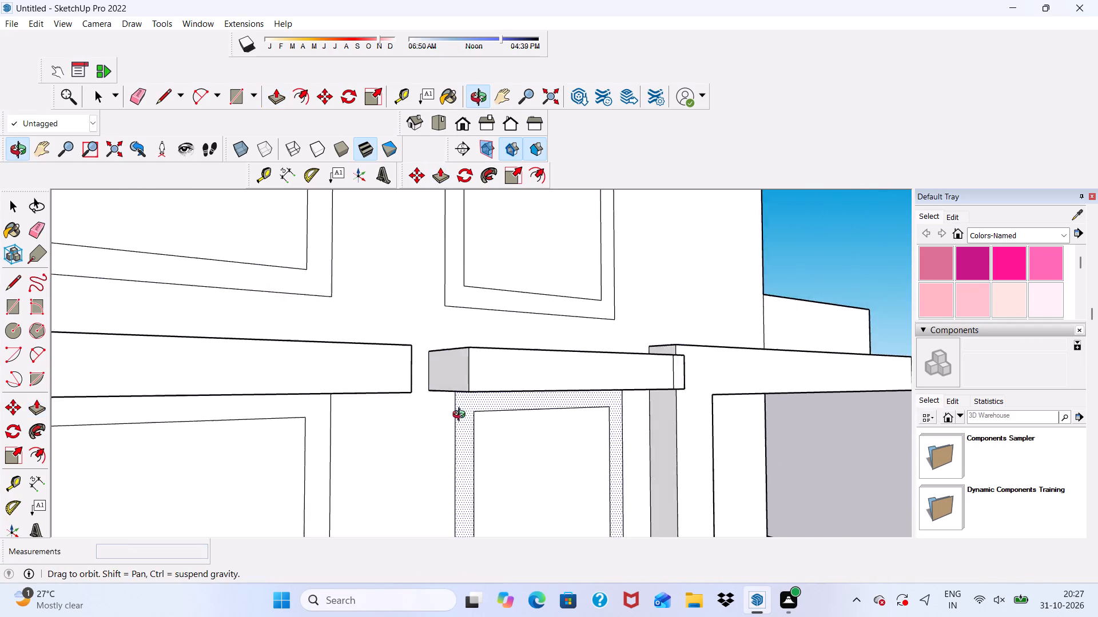
pyautogui.moveTo(462, 416); pyautogui.dragTo(411, 421, button='middle')
pyautogui.scroll(-16, 383, 286)
pyautogui.moveTo(437, 396); pyautogui.dragTo(425, 333, button='middle')
pyautogui.moveTo(399, 331); pyautogui.dragTo(339, 362, button='middle')
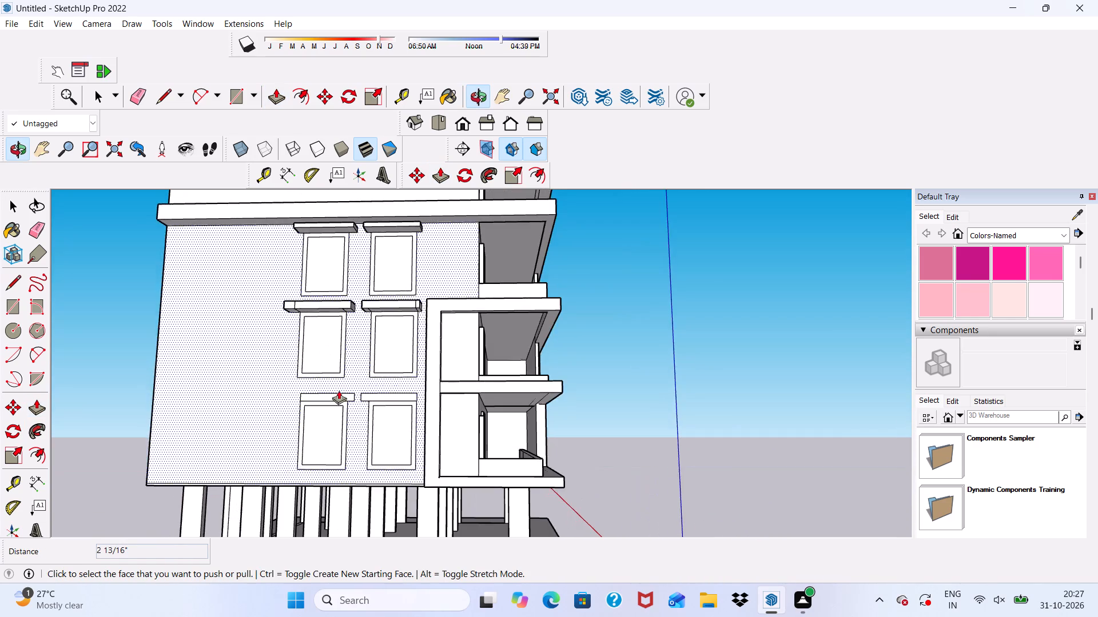
pyautogui.scroll(9, 336, 419)
pyautogui.click(336, 377)
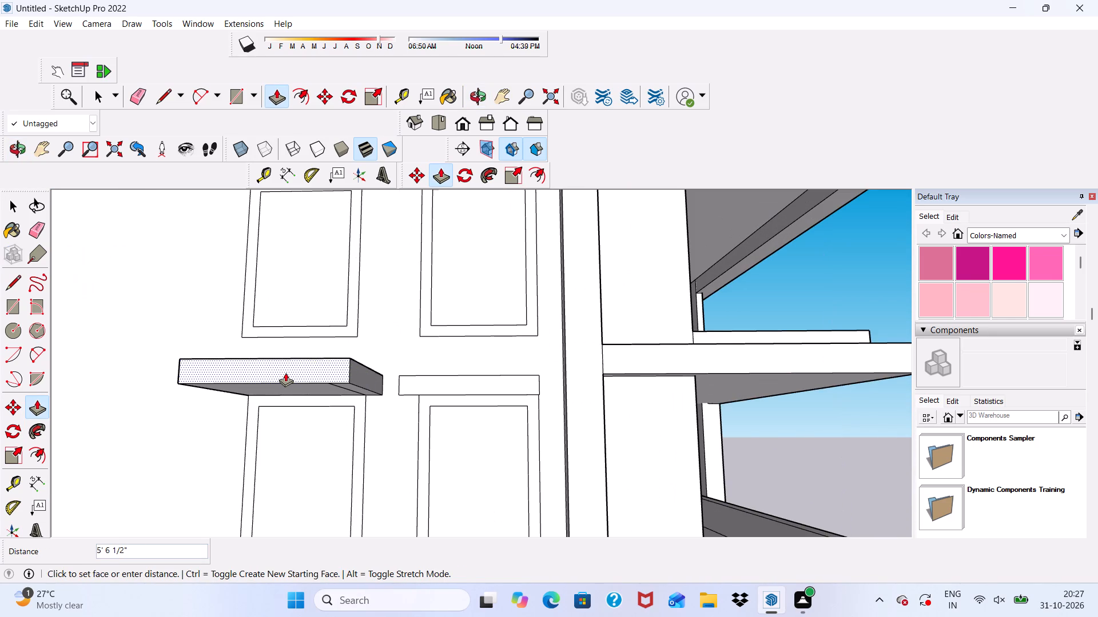
pyautogui.write("1'9")
pyautogui.hotkey('shift', '"')
pyautogui.press('Return')
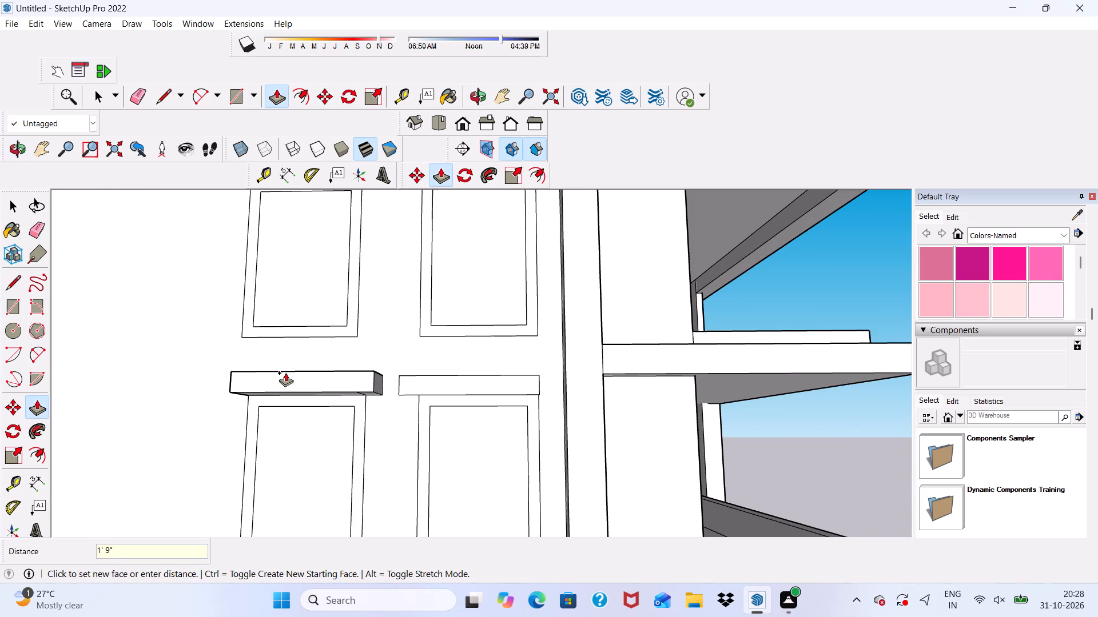
# Pull the left end of the bottom row's left shade outward about 1' 3 9/16".
pyautogui.scroll(-2, 285, 372)
pyautogui.moveTo(286, 373); pyautogui.dragTo(502, 419, button='middle')
pyautogui.scroll(4, 501, 433)
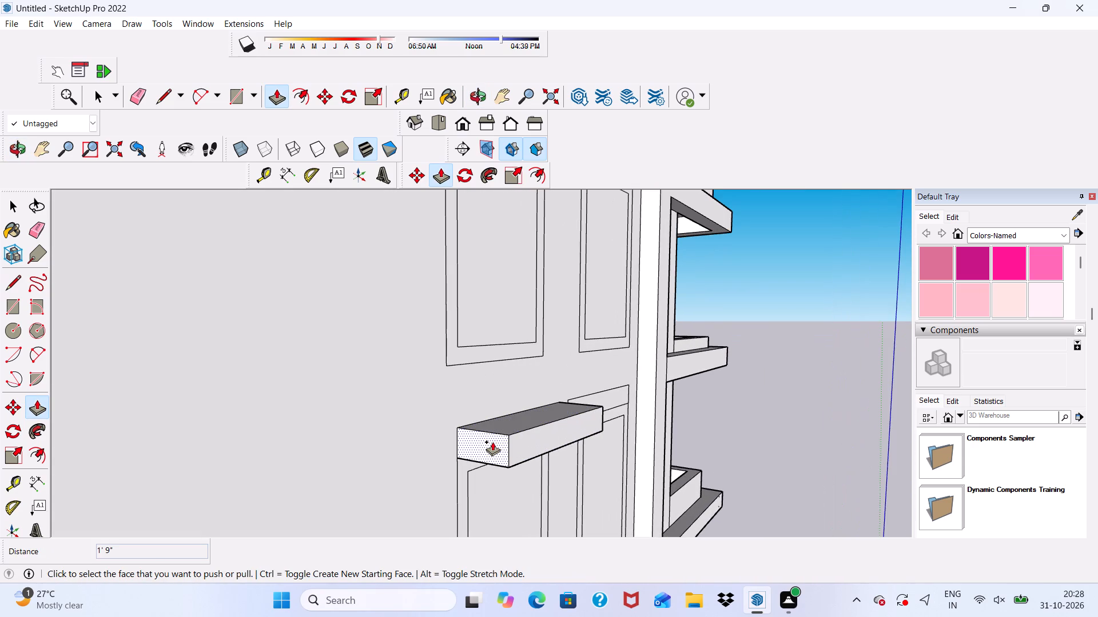
pyautogui.click(491, 443)
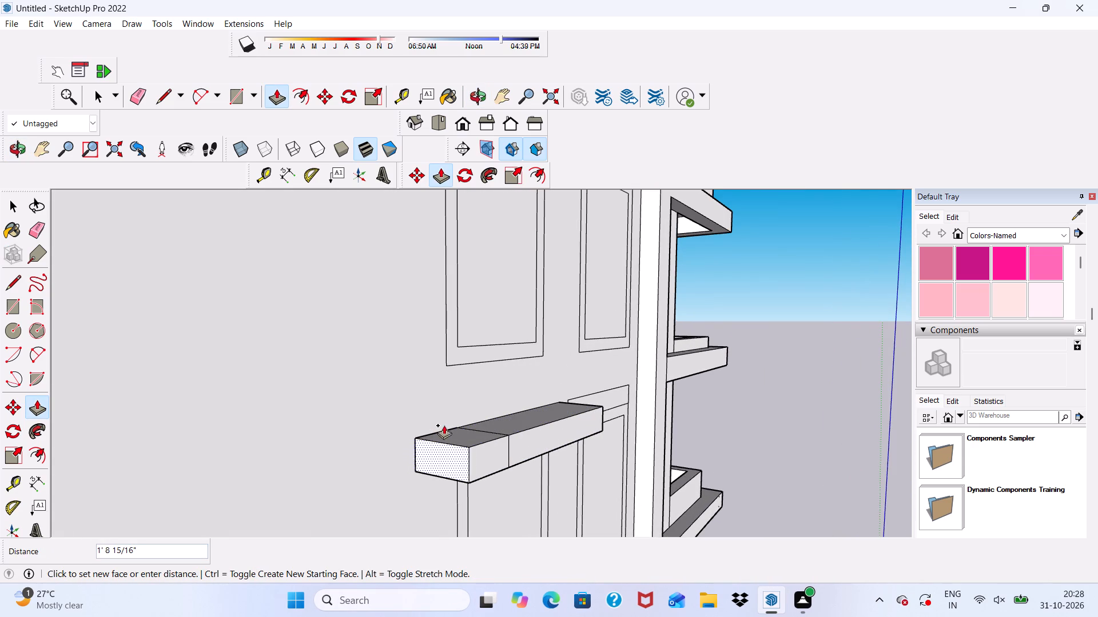
pyautogui.click(455, 420)
# Extrude the shade strip above the bottom row's right window outward 1' 9" to match the left shade.
pyautogui.scroll(-5, 408, 424)
pyautogui.moveTo(547, 415); pyautogui.dragTo(361, 346, button='middle')
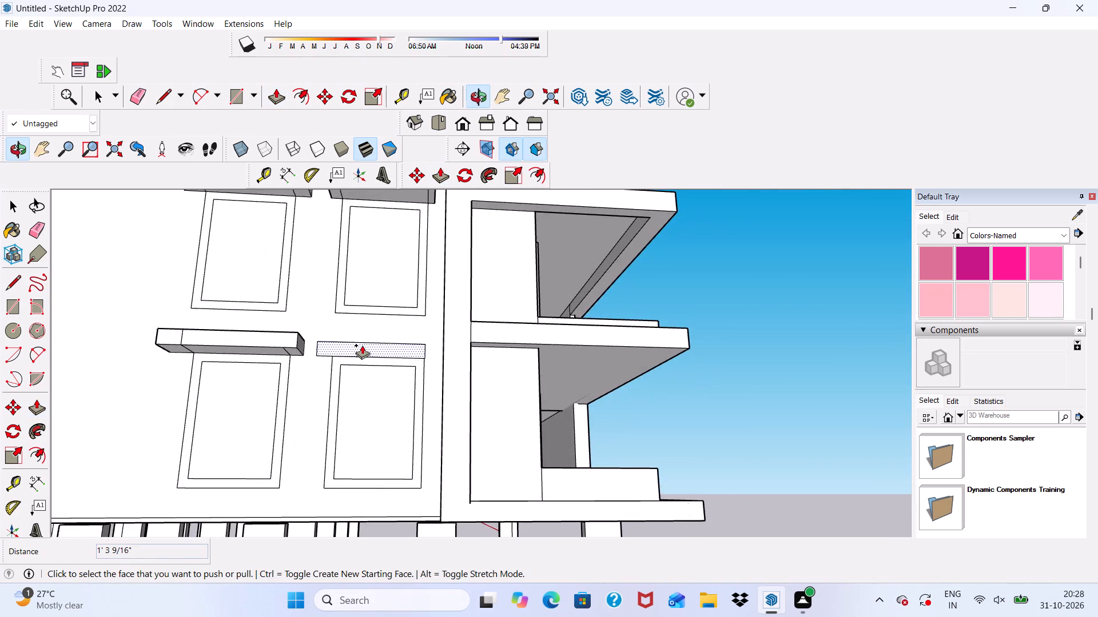
pyautogui.scroll(5, 362, 345)
pyautogui.click(363, 345)
pyautogui.scroll(3, 260, 344)
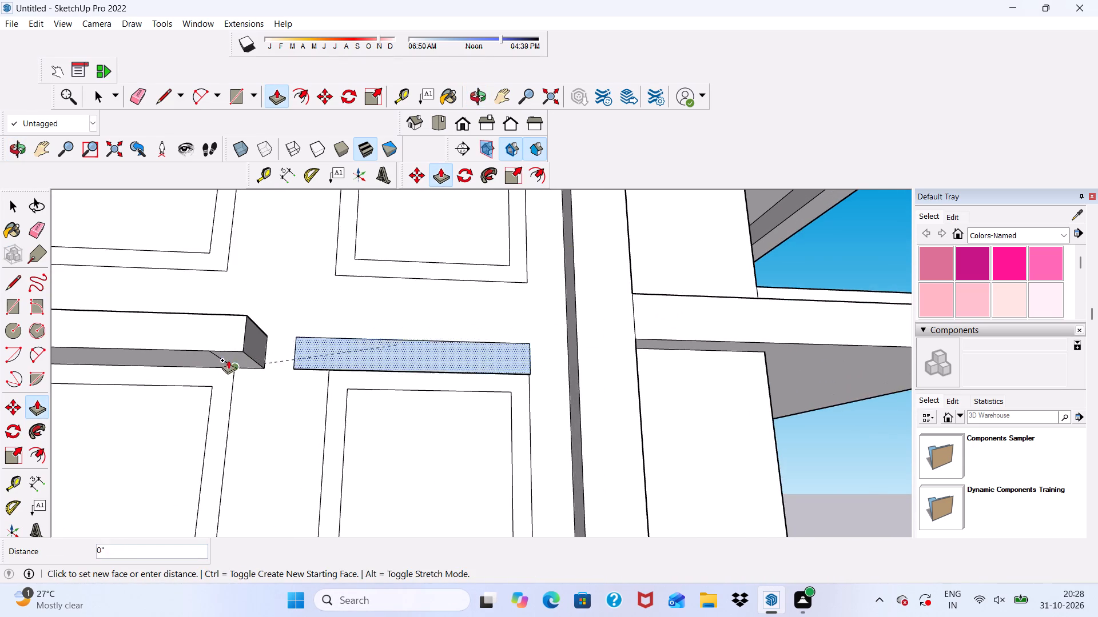
pyautogui.scroll(7, 231, 350)
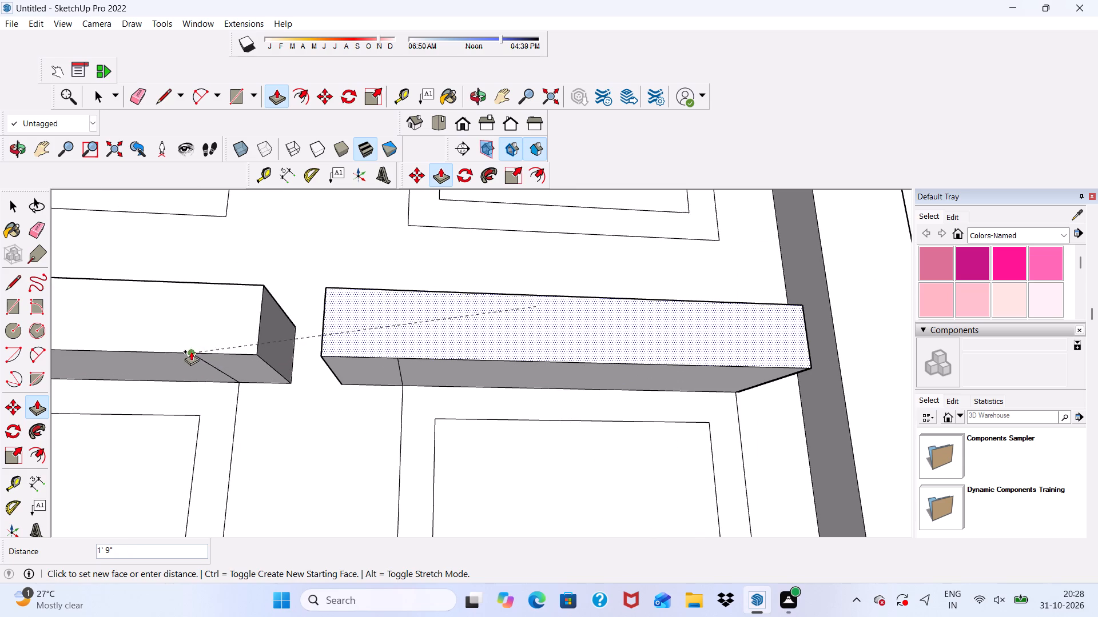
pyautogui.scroll(2, 181, 352)
pyautogui.click(181, 352)
# Pull the right end of the bottom row's right shade outward about 6 1/2".
pyautogui.scroll(-4, 194, 348)
pyautogui.moveTo(558, 392); pyautogui.dragTo(379, 459, button='middle')
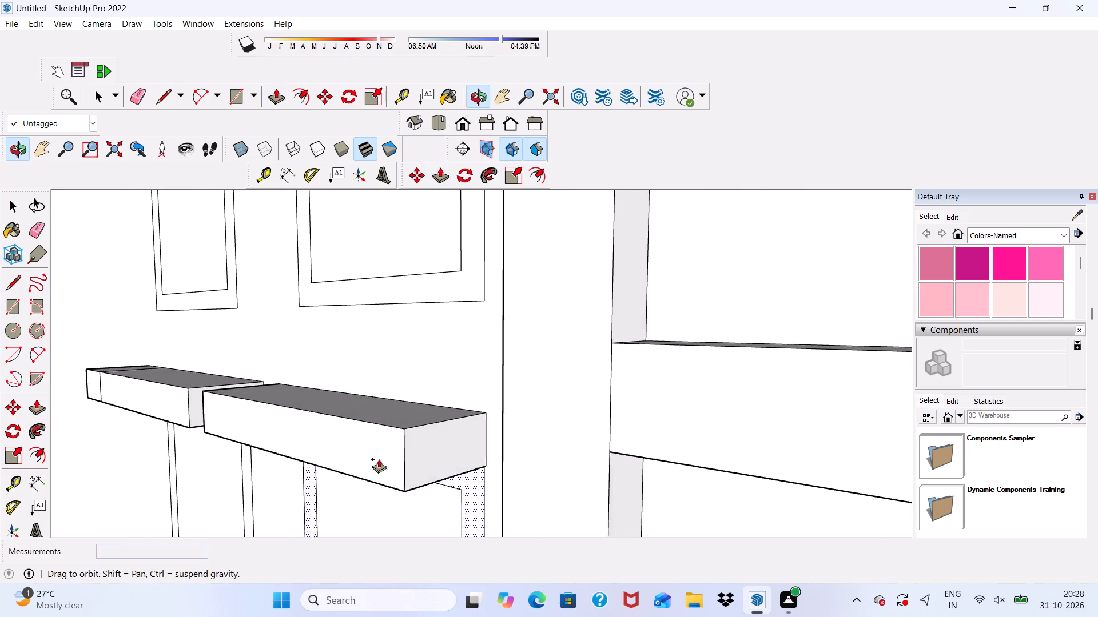
pyautogui.moveTo(379, 459); pyautogui.dragTo(379, 461, button='middle')
pyautogui.scroll(2, 415, 439)
pyautogui.click(416, 439)
pyautogui.click(453, 434)
# Erase the leftover seam lines on the top and front faces of both bottom-row shades.
pyautogui.scroll(-4, 403, 404)
pyautogui.moveTo(404, 408); pyautogui.dragTo(408, 407, button='middle')
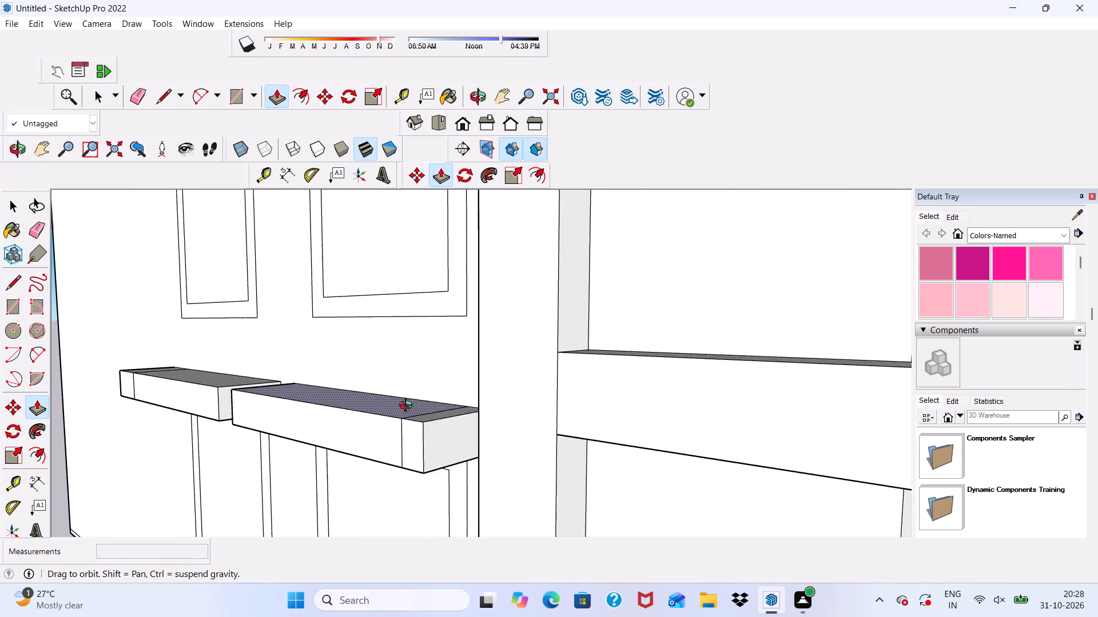
pyautogui.moveTo(408, 407); pyautogui.dragTo(527, 364, button='middle')
pyautogui.scroll(1, 548, 358)
pyautogui.scroll(-2, 501, 358)
pyautogui.moveTo(441, 392); pyautogui.dragTo(453, 465, button='middle')
pyautogui.scroll(-5, 419, 400)
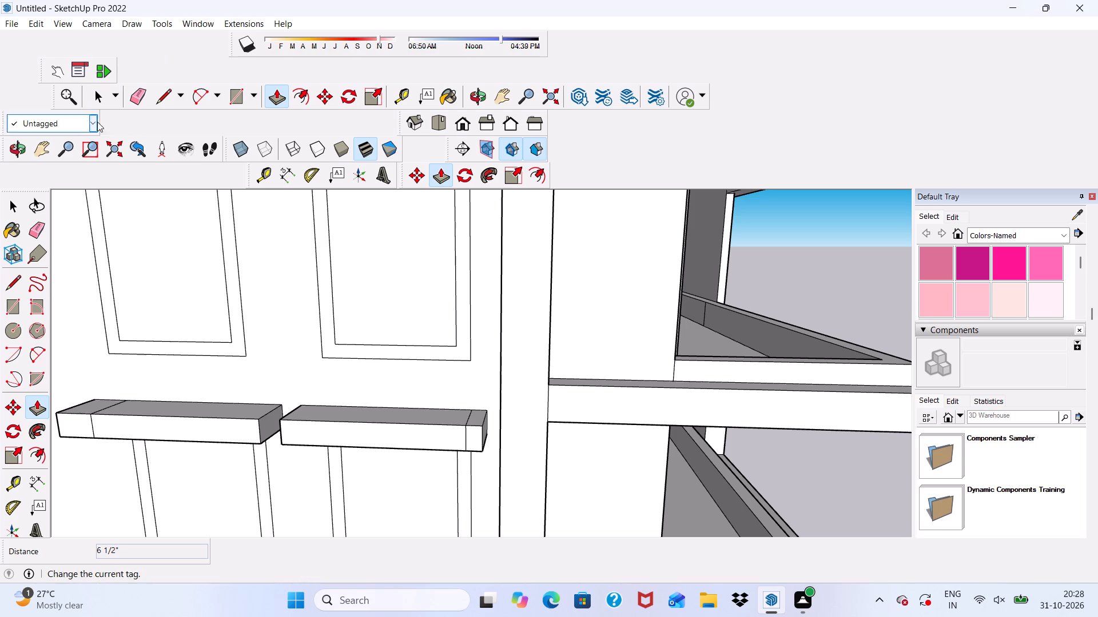
pyautogui.click(132, 98)
pyautogui.scroll(-1, 145, 222)
pyautogui.scroll(7, 89, 348)
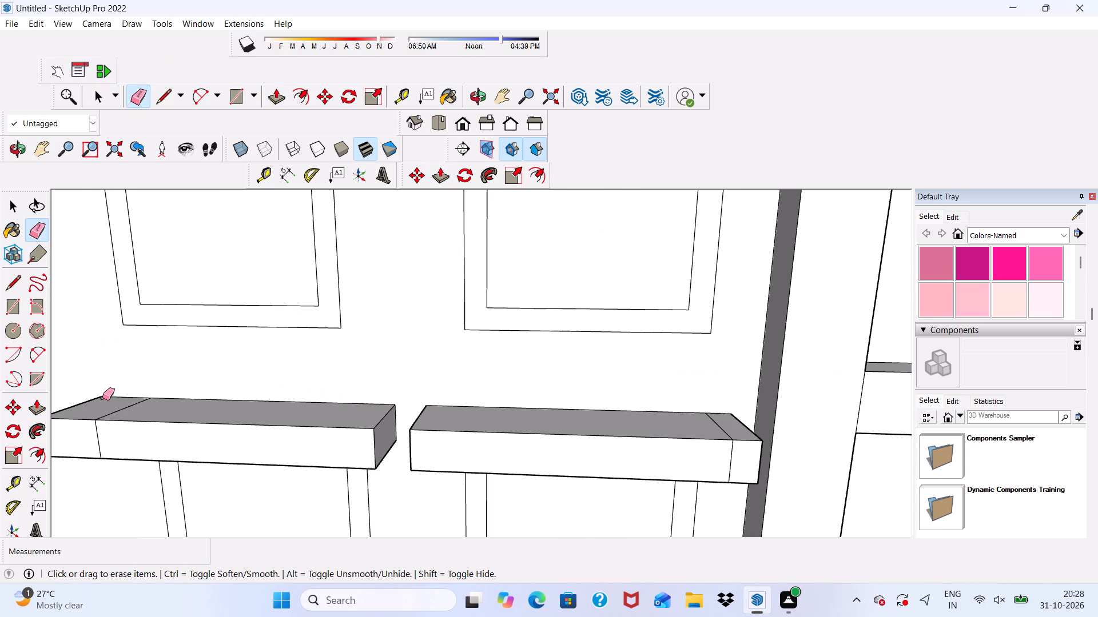
pyautogui.click(113, 411)
pyautogui.moveTo(96, 443); pyautogui.dragTo(100, 438)
pyautogui.moveTo(109, 414); pyautogui.dragTo(114, 419)
pyautogui.scroll(-6, 113, 407)
pyautogui.scroll(4, 517, 432)
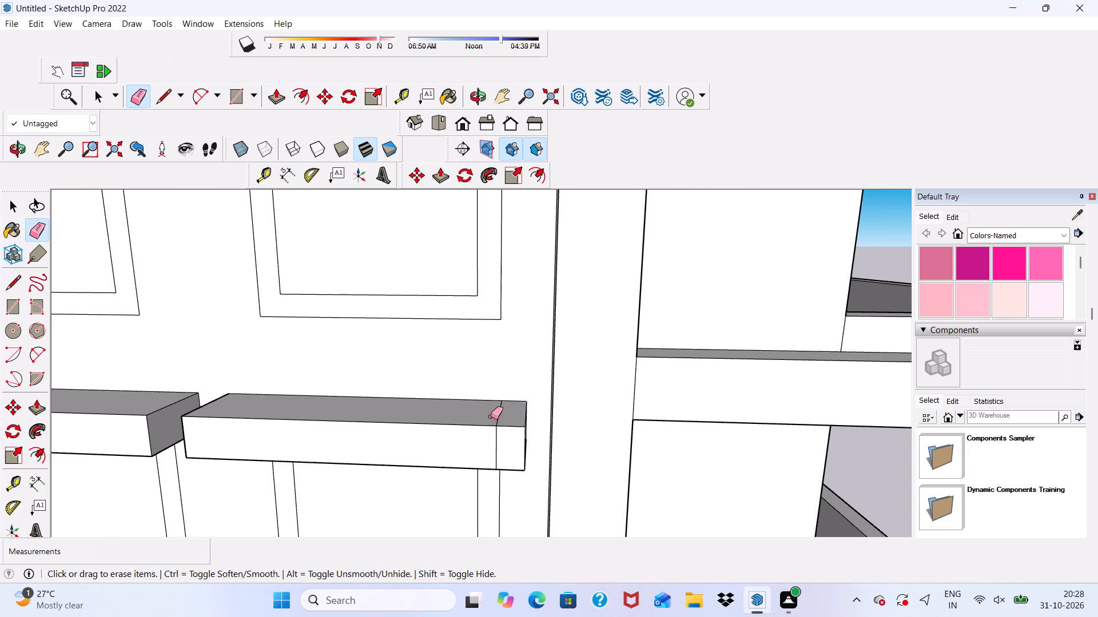
pyautogui.moveTo(491, 416); pyautogui.dragTo(501, 412)
pyautogui.moveTo(500, 449); pyautogui.dragTo(480, 438)
# Erase the leftover seam lines near the ends of both bottom-row shades' undersides.
pyautogui.moveTo(472, 431); pyautogui.dragTo(460, 251, button='middle')
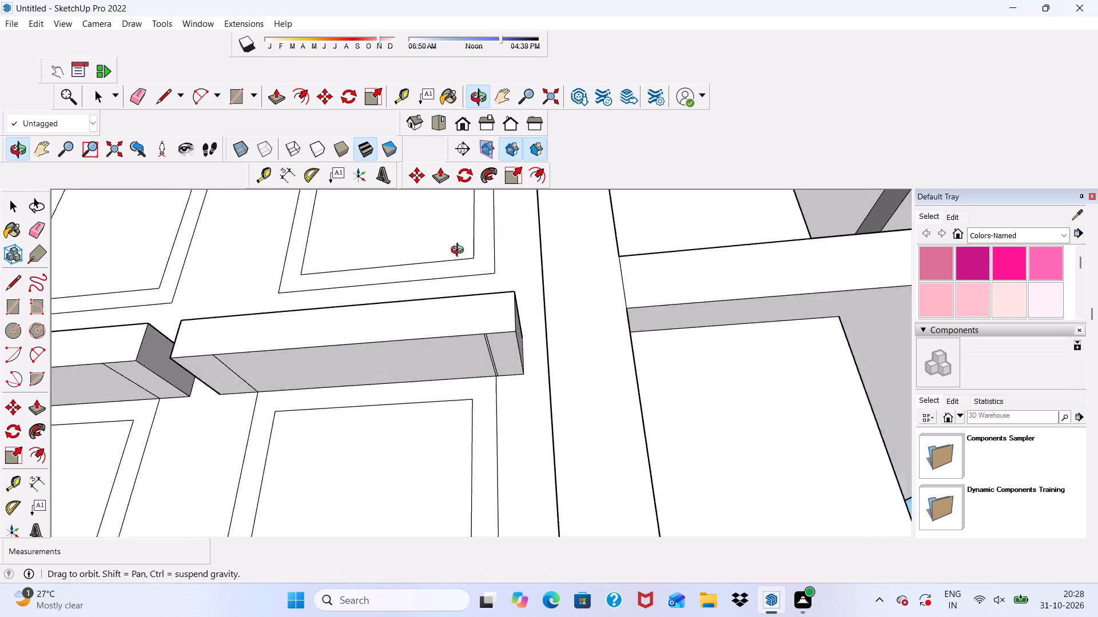
pyautogui.moveTo(460, 251); pyautogui.dragTo(460, 222, button='middle')
pyautogui.scroll(1, 477, 315)
pyautogui.moveTo(486, 312); pyautogui.dragTo(497, 306)
pyautogui.scroll(-1, 324, 376)
pyautogui.scroll(3, 285, 390)
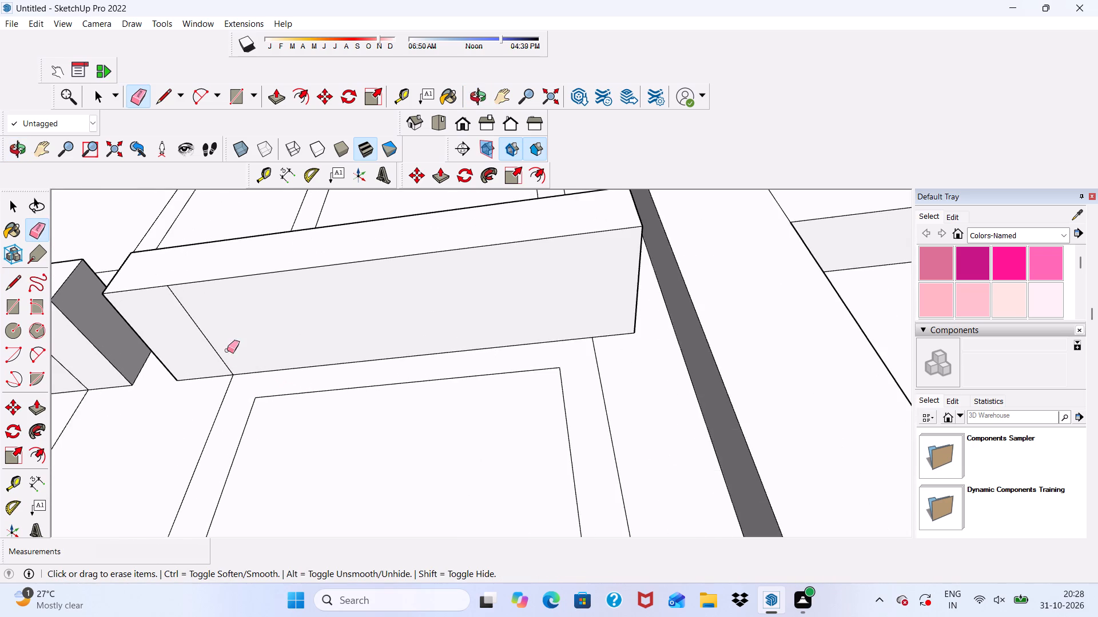
pyautogui.scroll(2, 227, 350)
pyautogui.moveTo(189, 326); pyautogui.dragTo(205, 326)
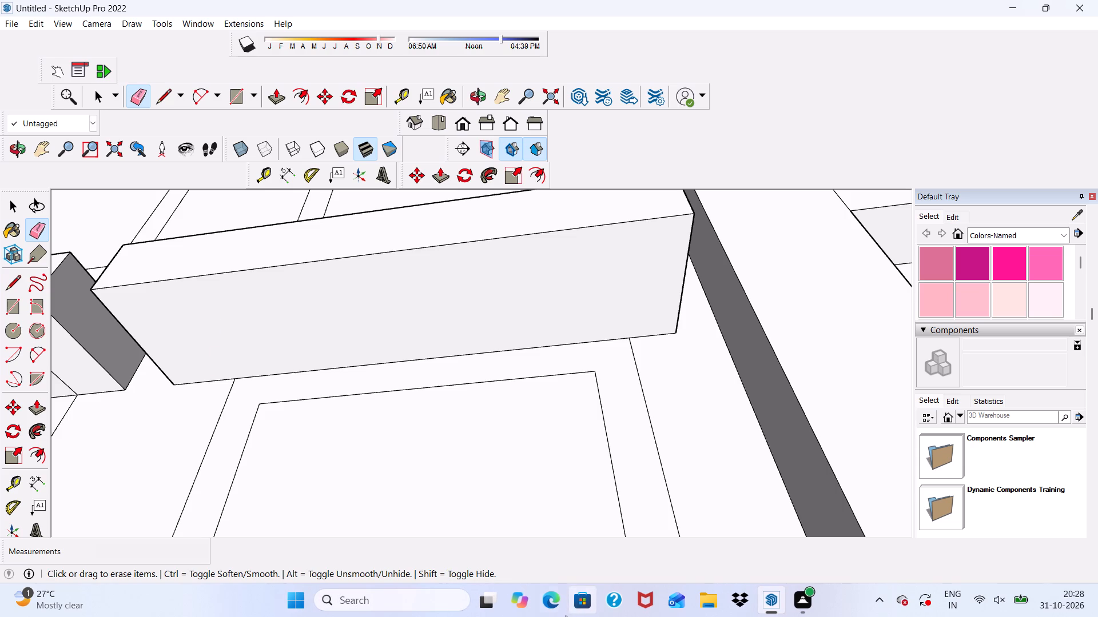
pyautogui.scroll(1, 516, 611)
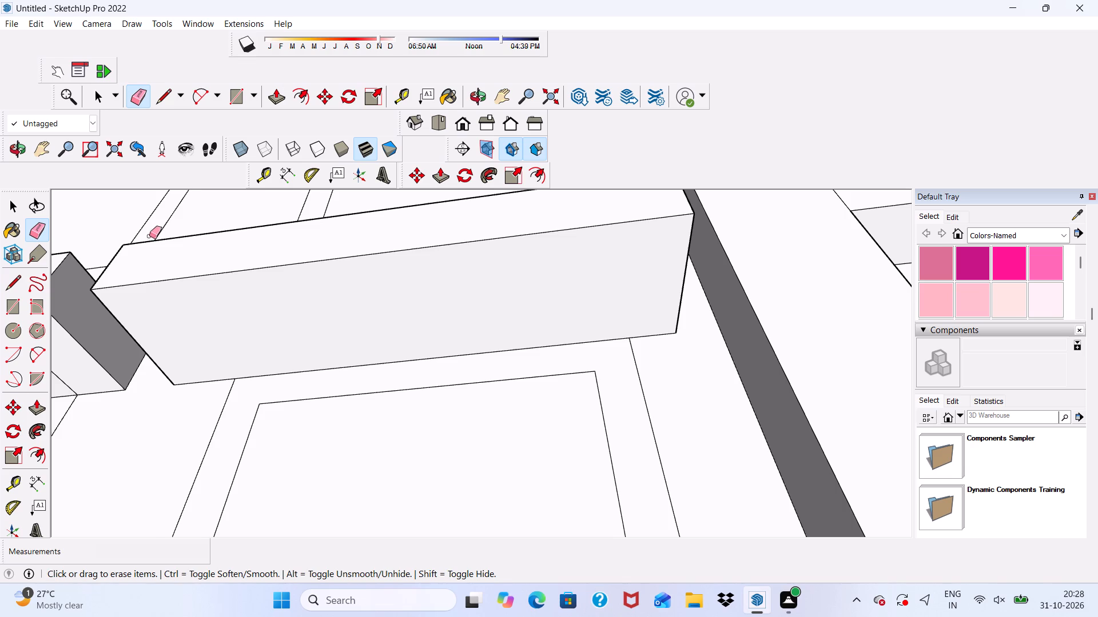
pyautogui.scroll(-16, 157, 245)
pyautogui.scroll(10, 247, 348)
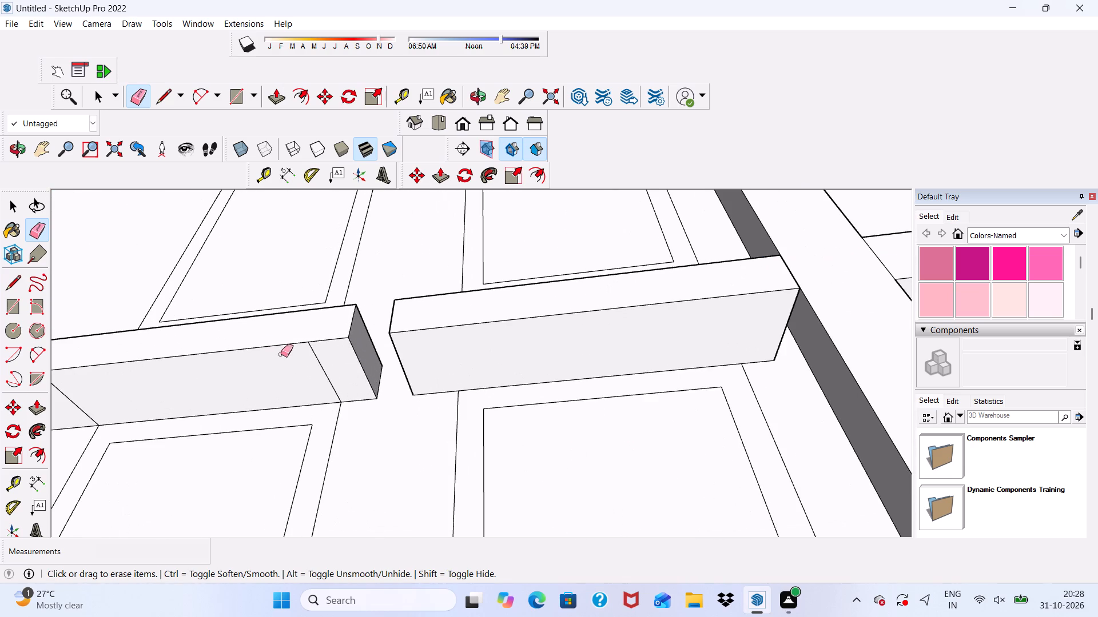
pyautogui.moveTo(310, 362); pyautogui.dragTo(321, 355)
pyautogui.scroll(-7, 322, 352)
pyautogui.scroll(1, 376, 339)
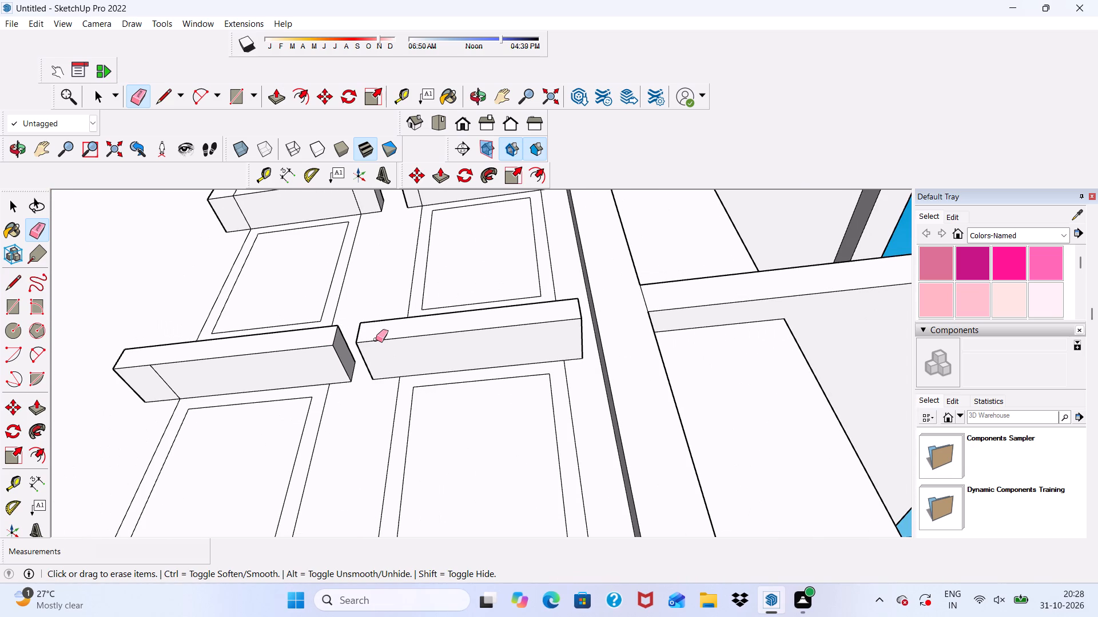
pyautogui.scroll(-7, 377, 324)
pyautogui.scroll(6, 259, 350)
pyautogui.moveTo(259, 350); pyautogui.dragTo(269, 354)
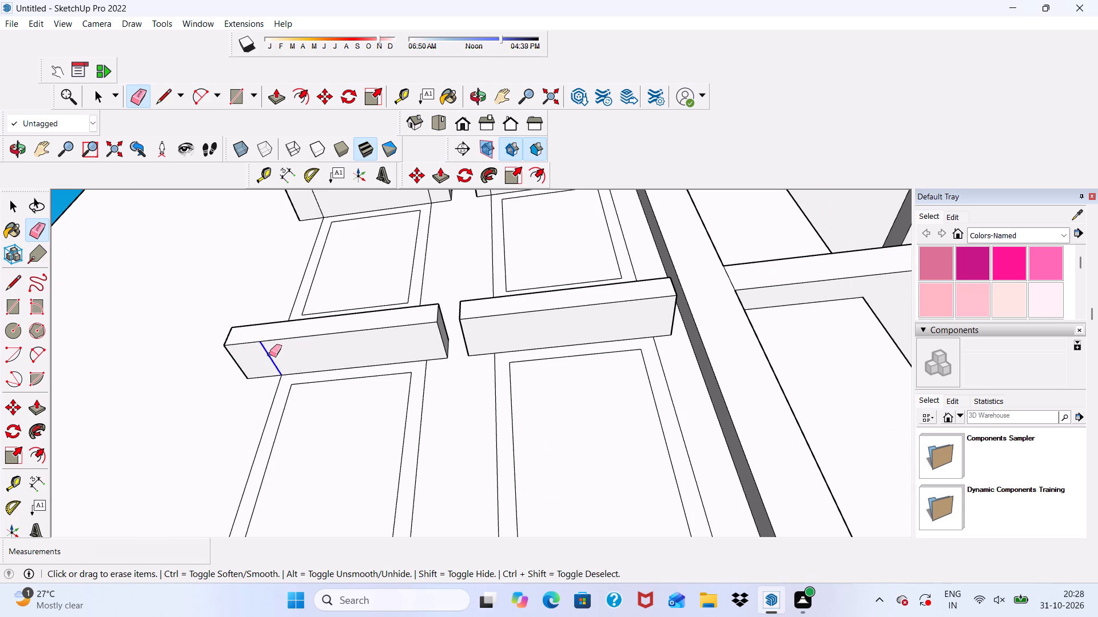
pyautogui.moveTo(269, 354); pyautogui.dragTo(277, 356)
# Erase the second-row left shade's front seam and the seam lines on both second-row shades' undersides.
pyautogui.scroll(-9, 292, 311)
pyautogui.moveTo(421, 290); pyautogui.dragTo(337, 394, button='middle')
pyautogui.scroll(3, 309, 320)
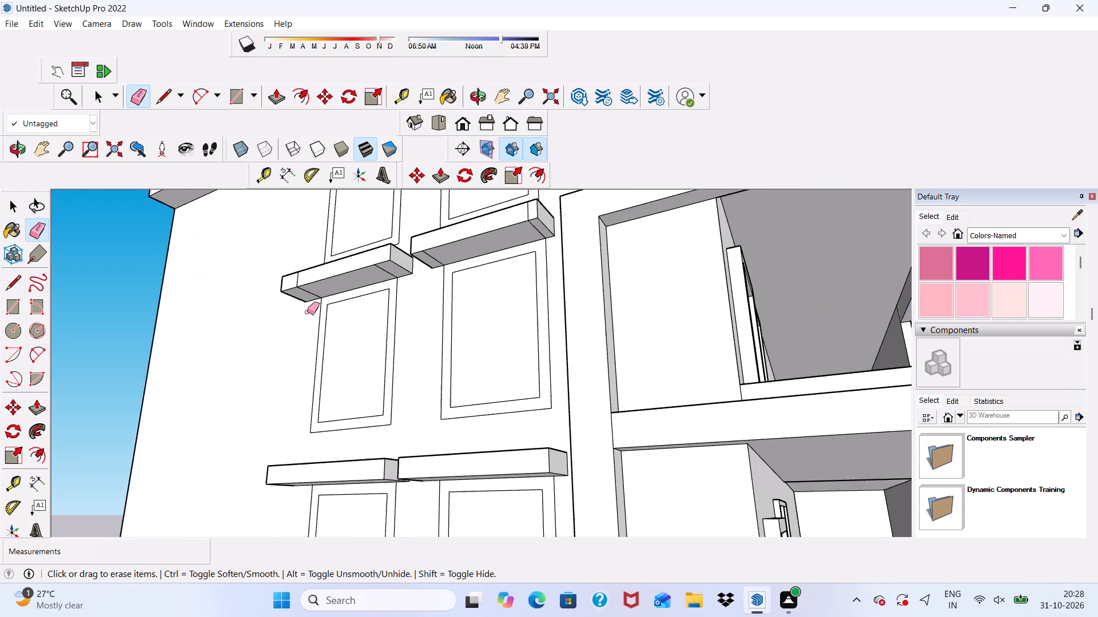
pyautogui.scroll(8, 307, 312)
pyautogui.click(292, 274)
pyautogui.moveTo(296, 294); pyautogui.dragTo(304, 292)
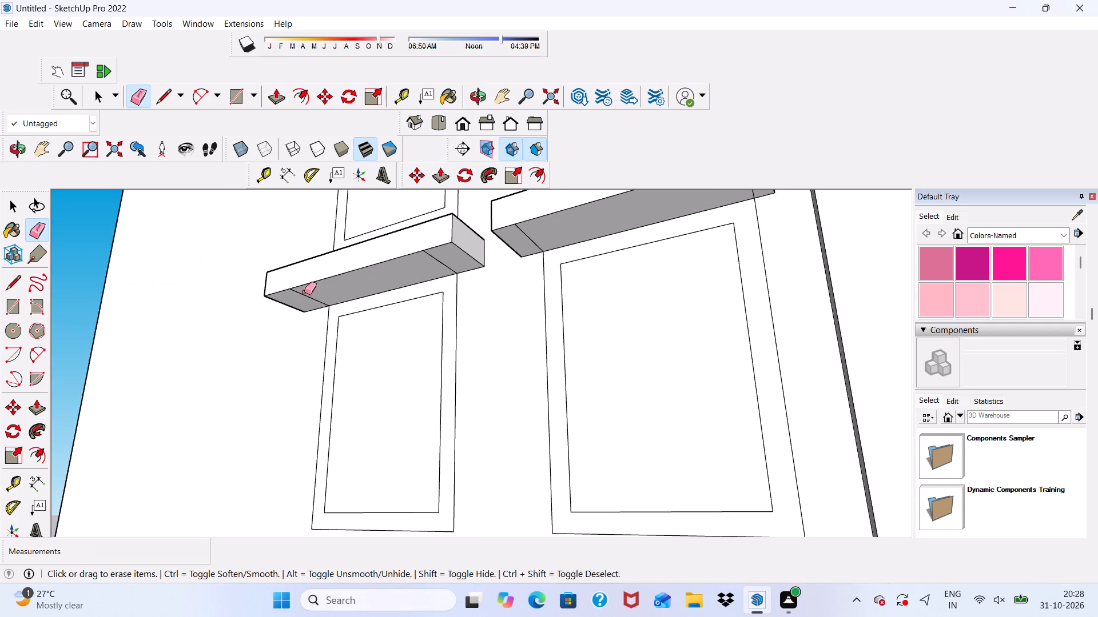
pyautogui.moveTo(304, 292); pyautogui.dragTo(310, 290)
pyautogui.moveTo(429, 263); pyautogui.dragTo(435, 260)
pyautogui.moveTo(518, 239); pyautogui.dragTo(523, 237)
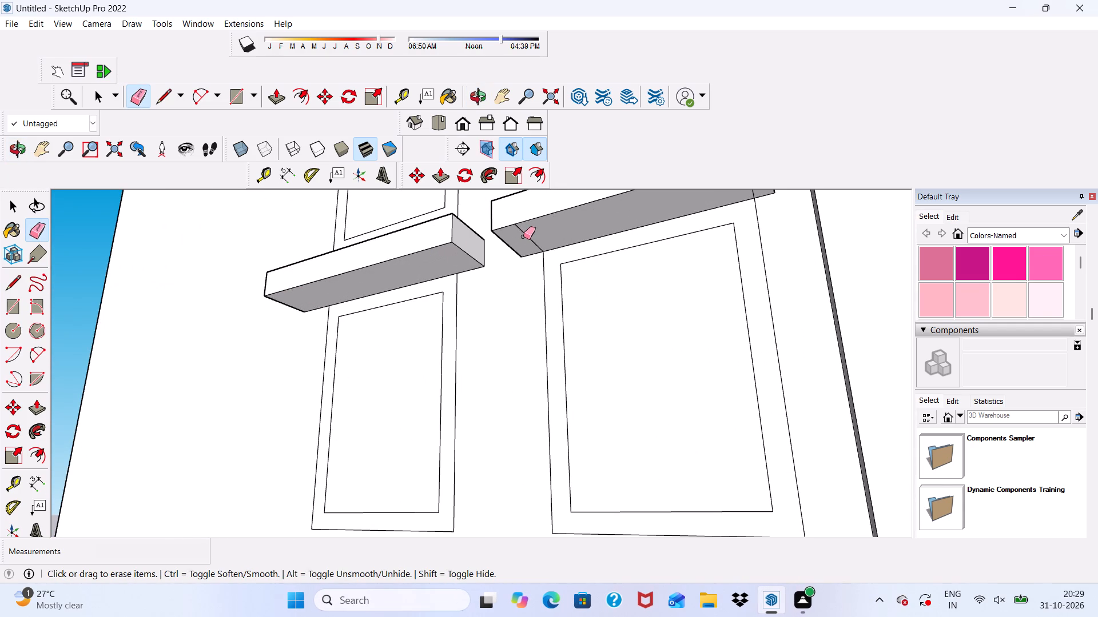
pyautogui.moveTo(523, 237); pyautogui.dragTo(526, 235)
pyautogui.scroll(-4, 483, 259)
pyautogui.scroll(7, 630, 229)
pyautogui.moveTo(631, 222); pyautogui.dragTo(619, 230)
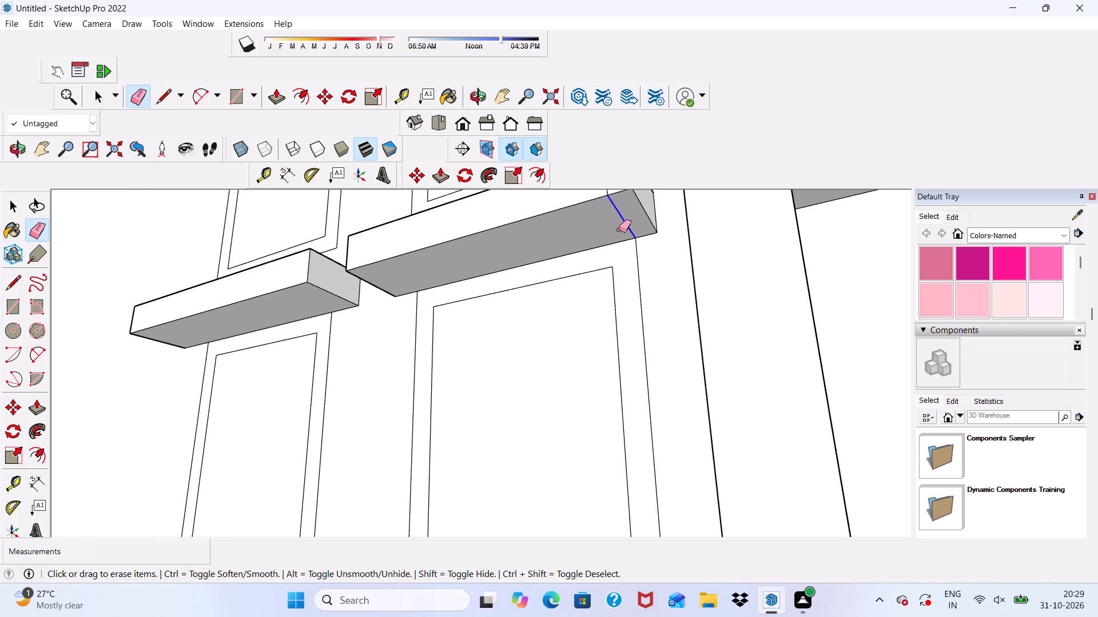
pyautogui.moveTo(619, 230); pyautogui.dragTo(609, 234)
# Erase the remaining seam lines on the second row's right shade front and both shades' top faces.
pyautogui.scroll(-1, 604, 251)
pyautogui.moveTo(594, 326); pyautogui.dragTo(557, 447, button='middle')
pyautogui.scroll(-1, 554, 444)
pyautogui.scroll(2, 576, 378)
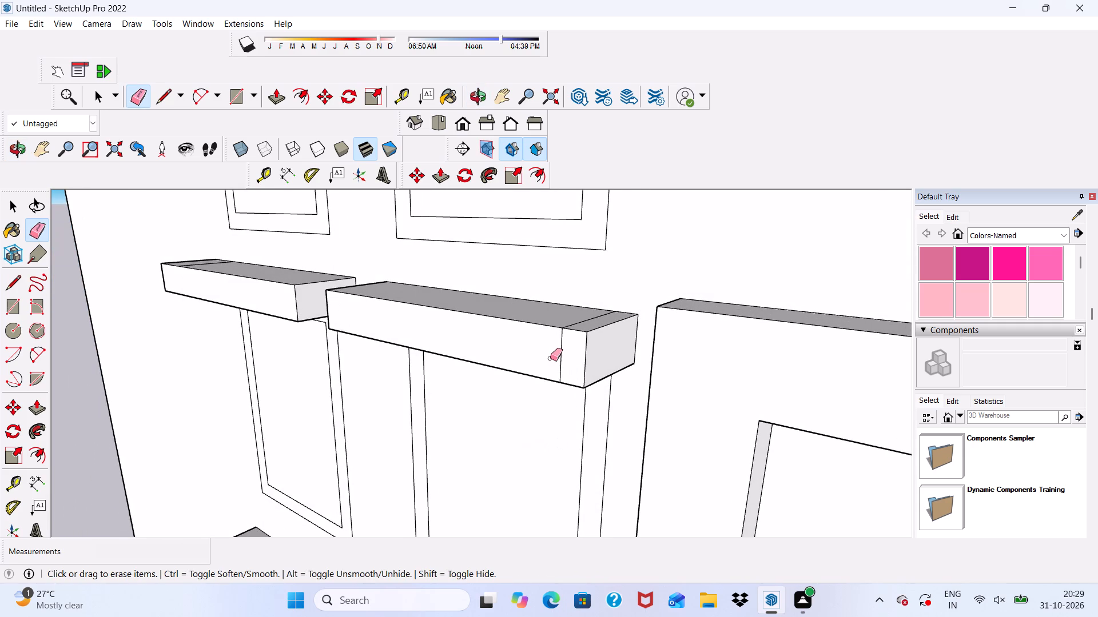
pyautogui.moveTo(550, 358); pyautogui.dragTo(566, 351)
pyautogui.click(577, 322)
pyautogui.scroll(-1, 396, 351)
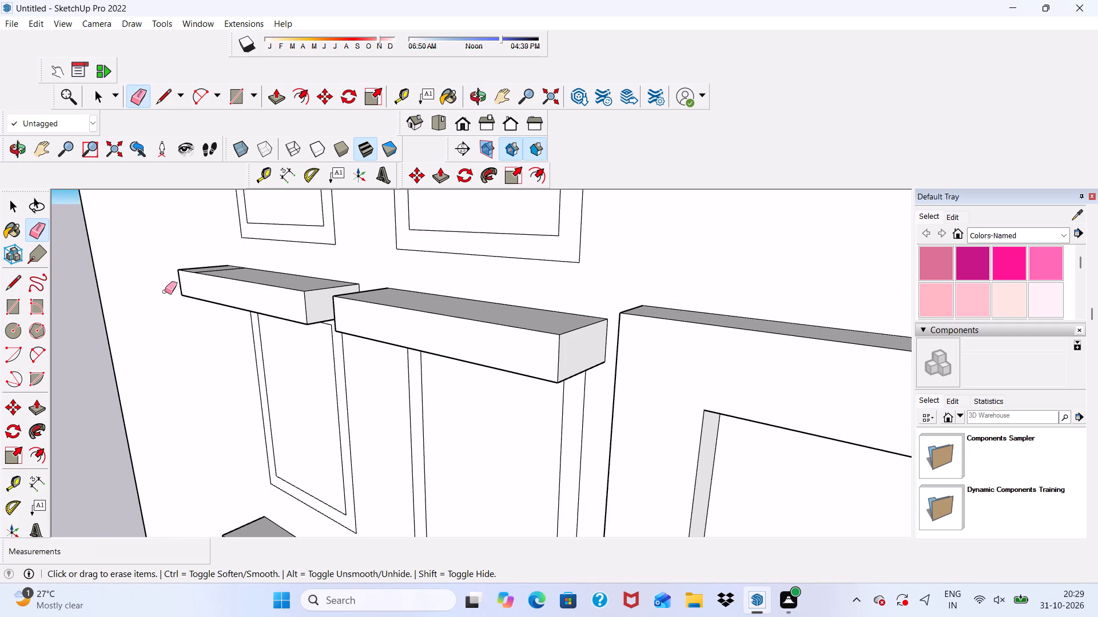
pyautogui.moveTo(209, 282); pyautogui.dragTo(242, 323, button='middle')
pyautogui.scroll(2, 214, 281)
pyautogui.click(176, 271)
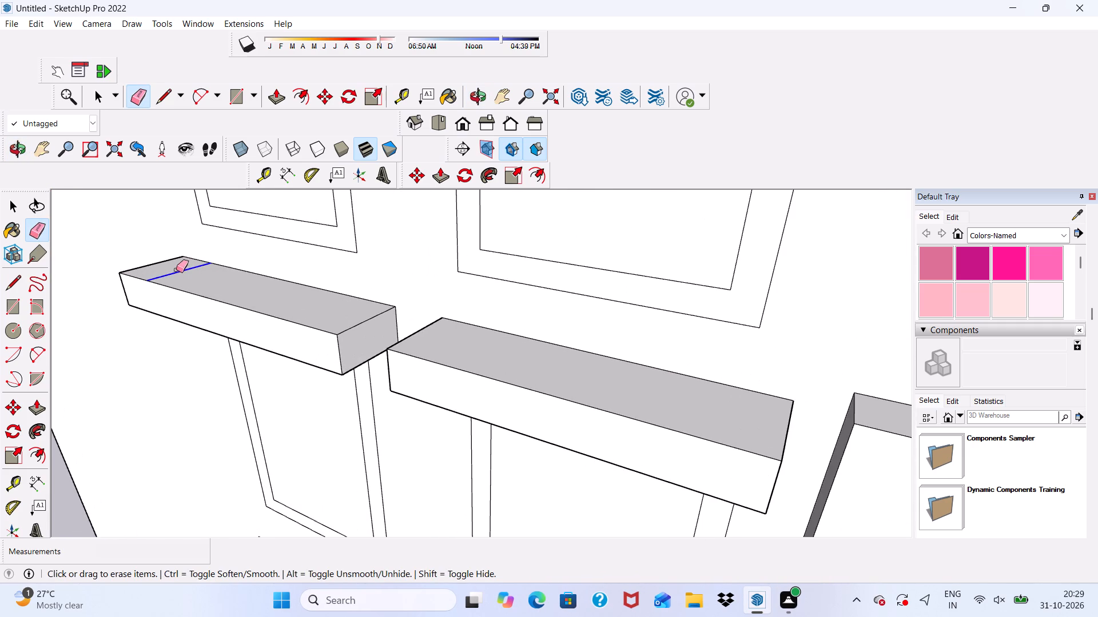
# Look over the shaded side wall and the whole building from the balcony facade side.
pyautogui.scroll(-5, 192, 280)
pyautogui.scroll(-5, 328, 313)
pyautogui.scroll(-5, 376, 280)
pyautogui.press('space')
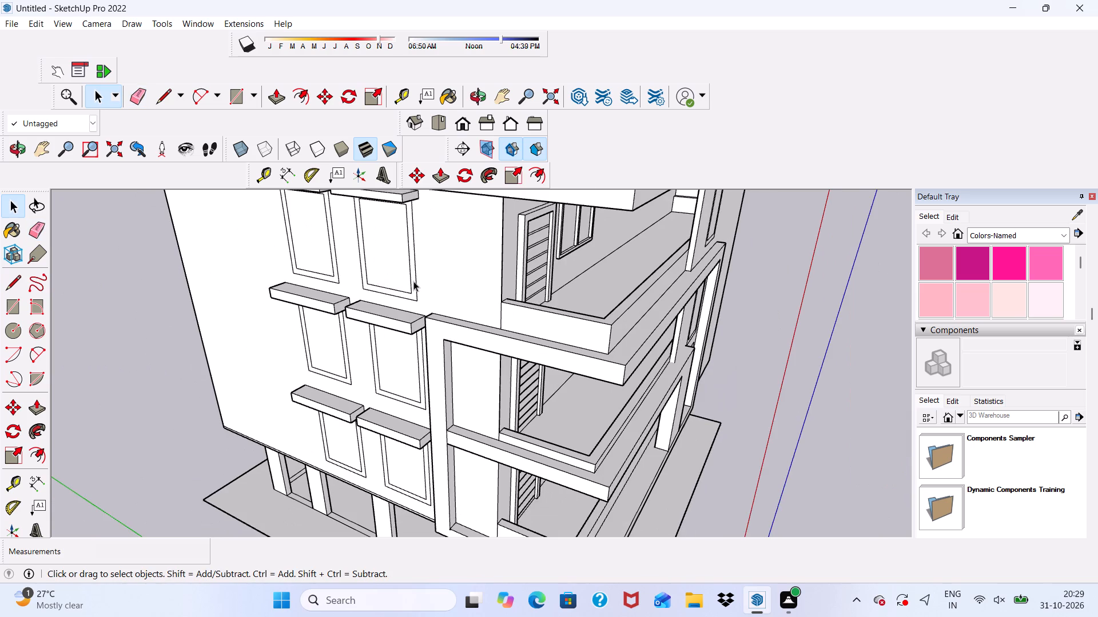
pyautogui.scroll(-13, 413, 281)
pyautogui.moveTo(463, 279); pyautogui.dragTo(212, 258, button='middle')
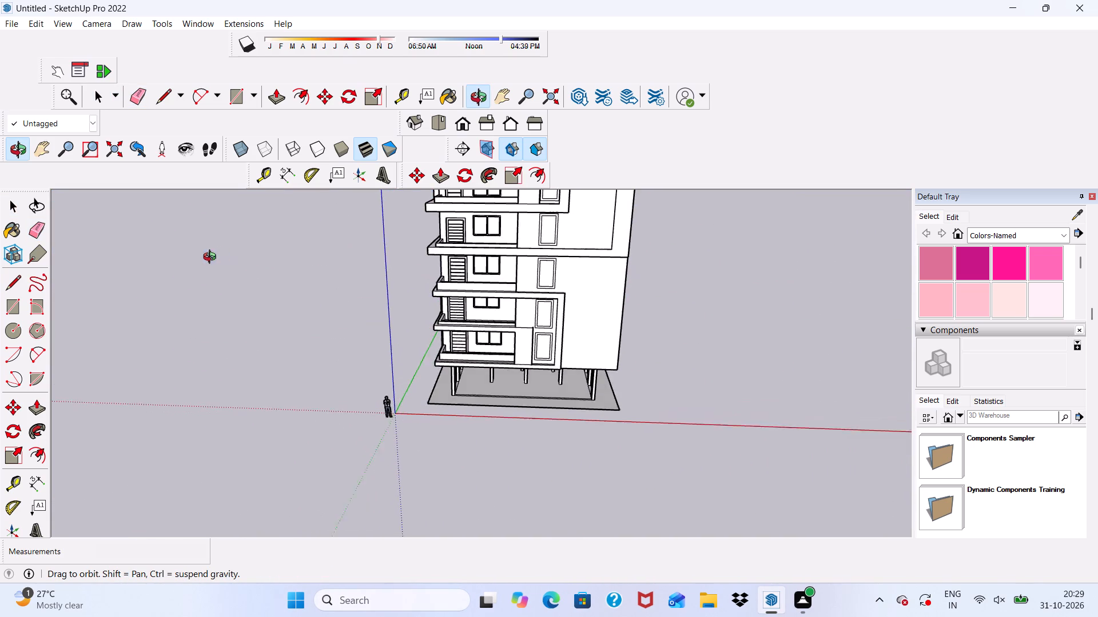
pyautogui.moveTo(212, 258); pyautogui.dragTo(194, 262, button='middle')
pyautogui.scroll(-11, 385, 271)
pyautogui.scroll(5, 441, 290)
pyautogui.scroll(-4, 449, 242)
pyautogui.scroll(4, 463, 236)
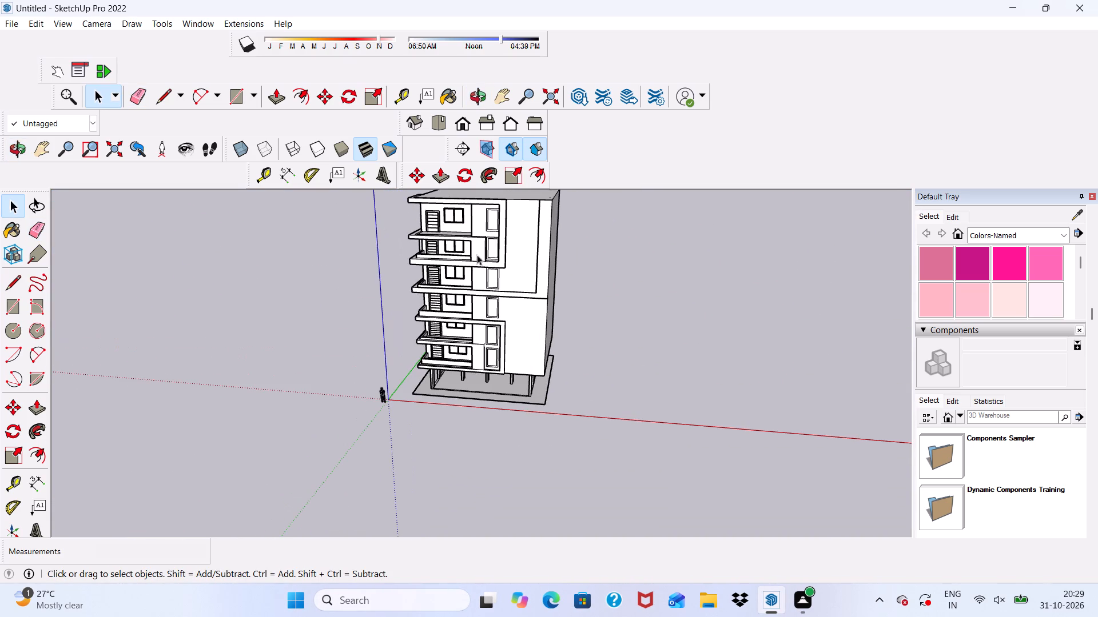
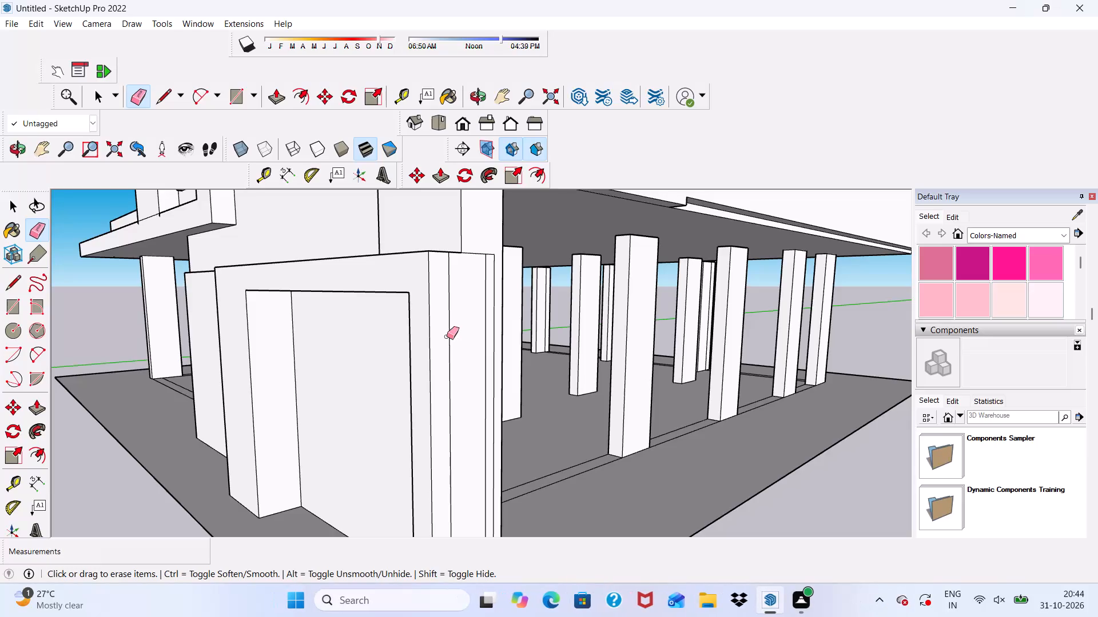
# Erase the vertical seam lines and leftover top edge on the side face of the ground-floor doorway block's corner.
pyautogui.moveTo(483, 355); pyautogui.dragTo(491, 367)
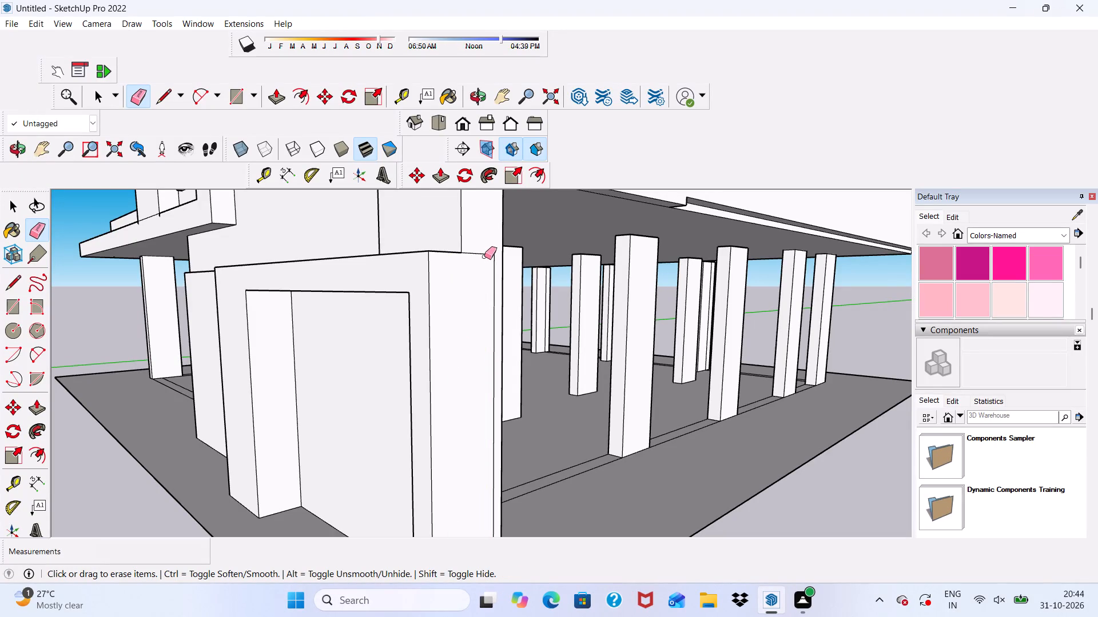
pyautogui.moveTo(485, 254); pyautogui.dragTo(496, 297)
# Examine the ground-floor wall and its projecting doorway frame from the balcony facade side.
pyautogui.scroll(-5, 462, 306)
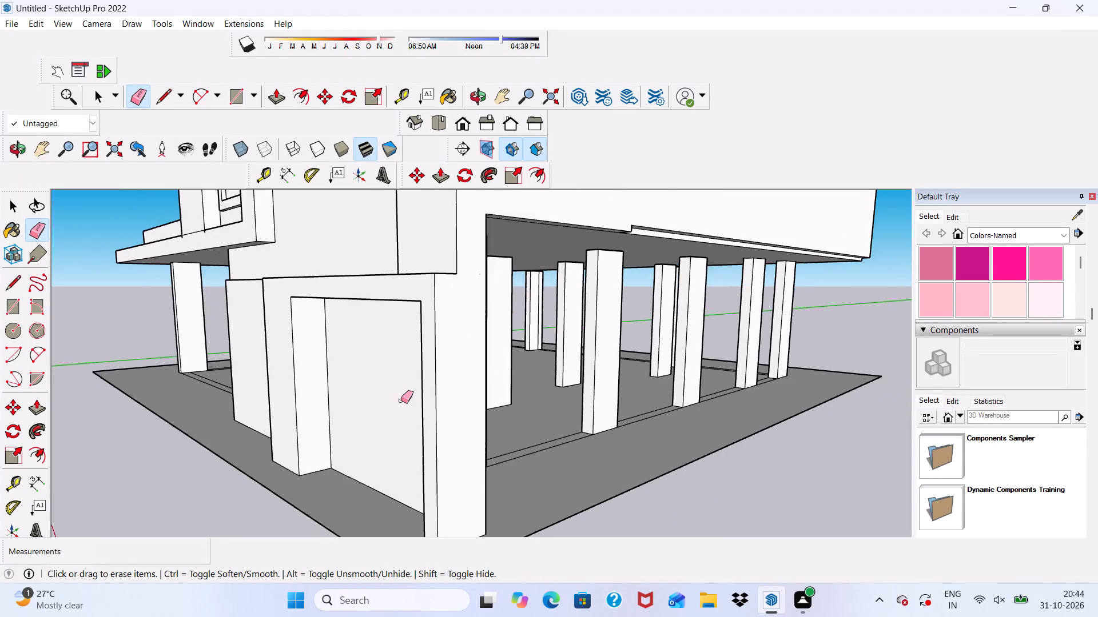
pyautogui.moveTo(401, 400); pyautogui.dragTo(574, 393, button='middle')
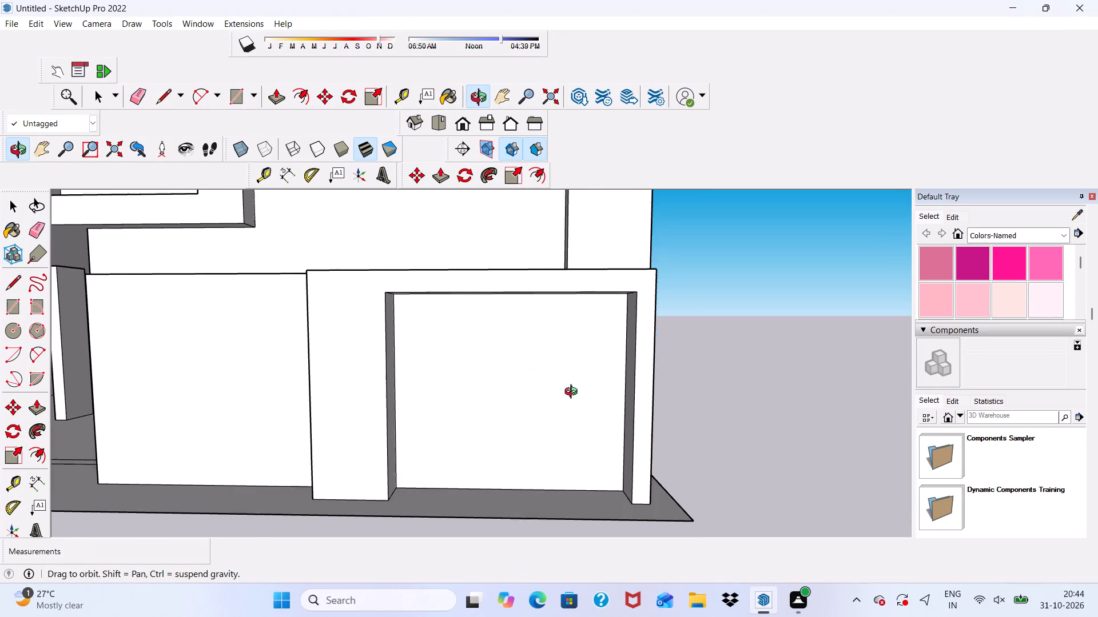
pyautogui.moveTo(574, 393); pyautogui.dragTo(574, 395, button='middle')
pyautogui.scroll(-3, 554, 362)
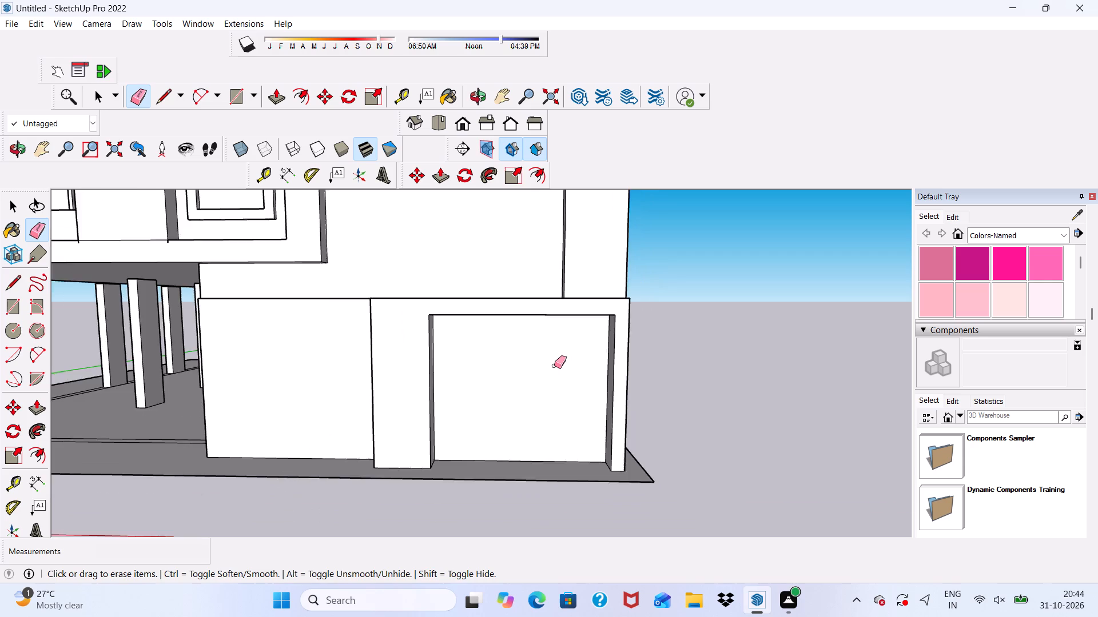
pyautogui.scroll(-5, 554, 366)
pyautogui.moveTo(544, 409); pyautogui.dragTo(575, 404, button='middle')
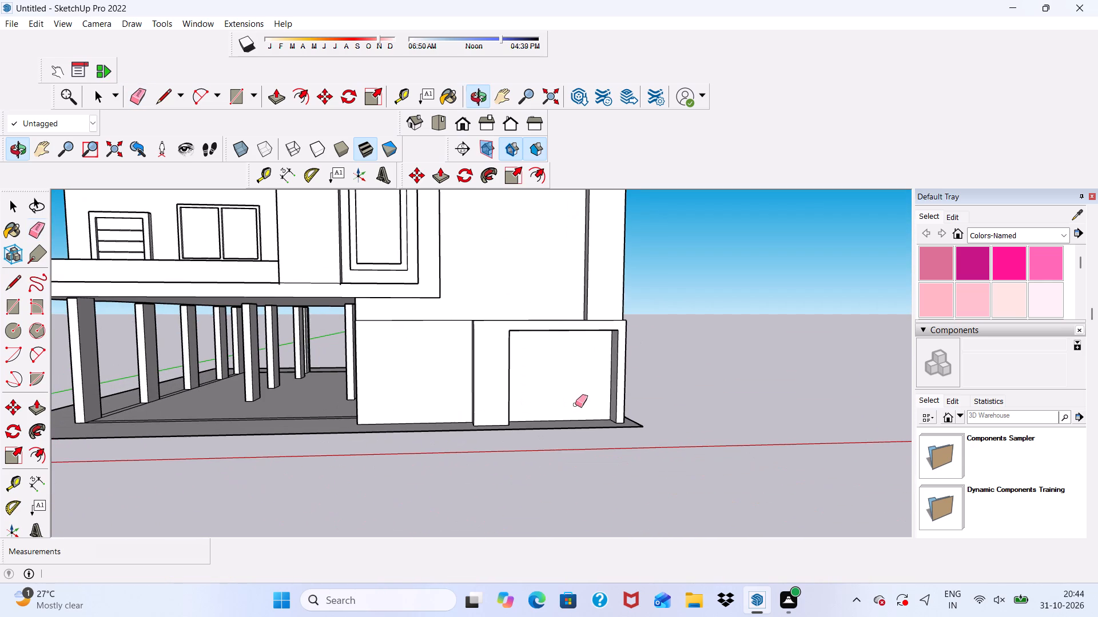
pyautogui.press('space')
pyautogui.scroll(-3, 542, 394)
pyautogui.moveTo(530, 410); pyautogui.dragTo(540, 432, button='middle')
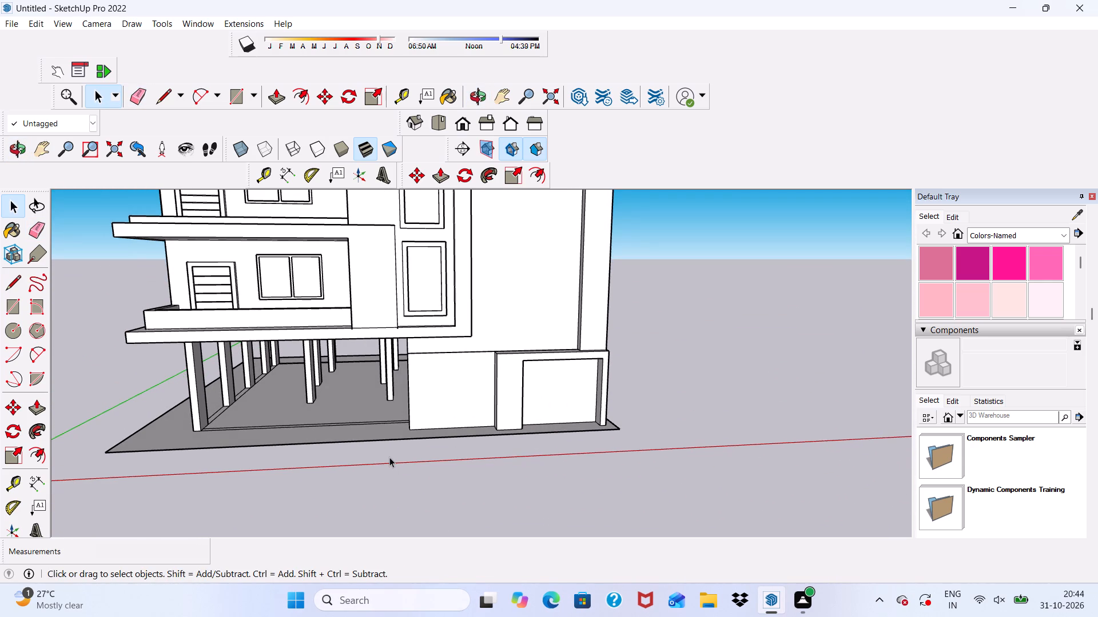
pyautogui.scroll(-2, 407, 358)
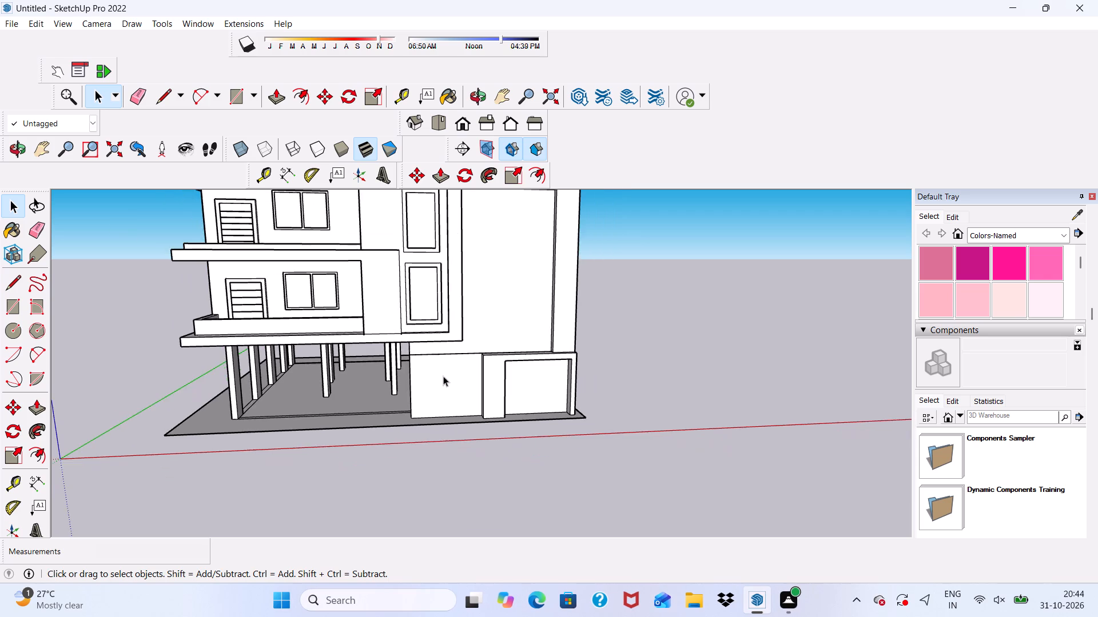
pyautogui.moveTo(443, 376); pyautogui.dragTo(528, 366, button='middle')
pyautogui.moveTo(526, 366); pyautogui.dragTo(523, 351, button='middle')
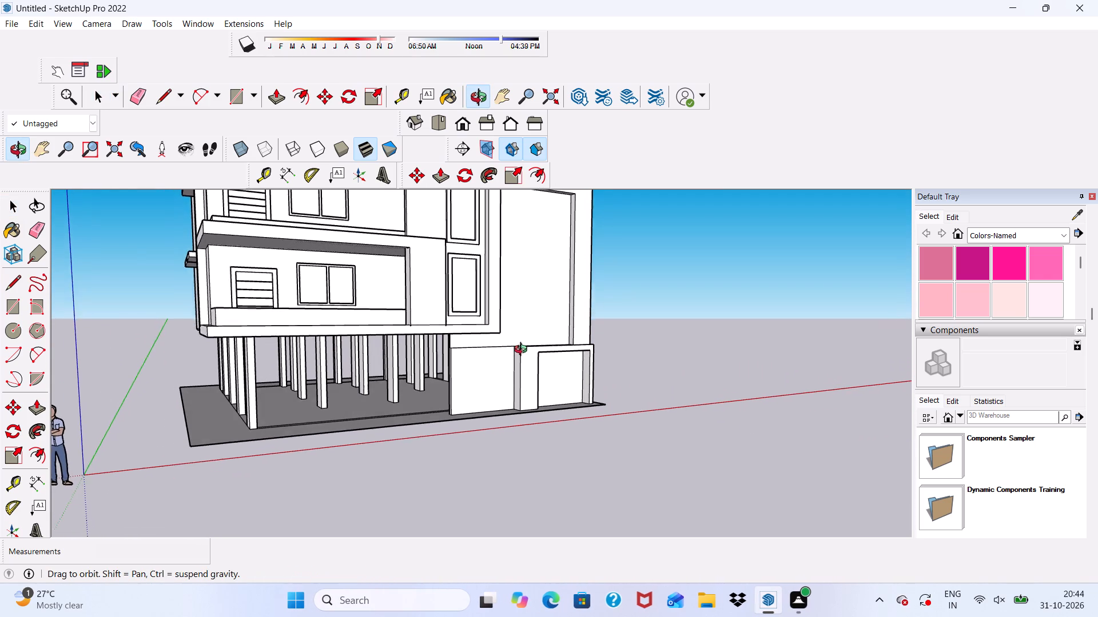
pyautogui.moveTo(523, 351); pyautogui.dragTo(523, 350, button='middle')
pyautogui.scroll(-2, 522, 349)
pyautogui.moveTo(521, 348); pyautogui.dragTo(523, 357, button='middle')
pyautogui.scroll(4, 472, 375)
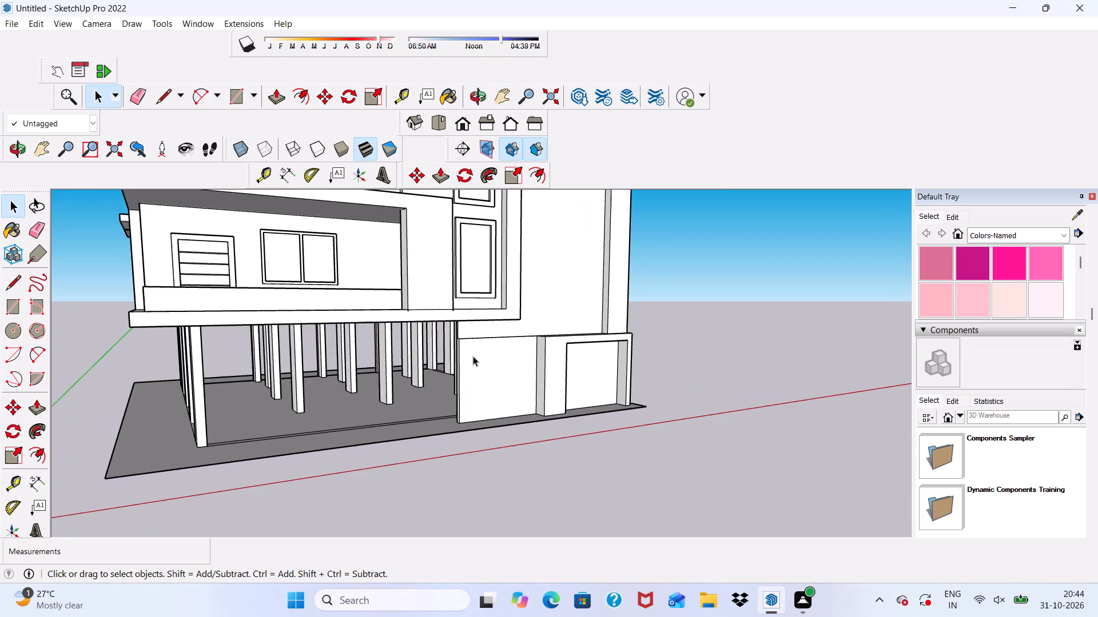
pyautogui.scroll(2, 473, 355)
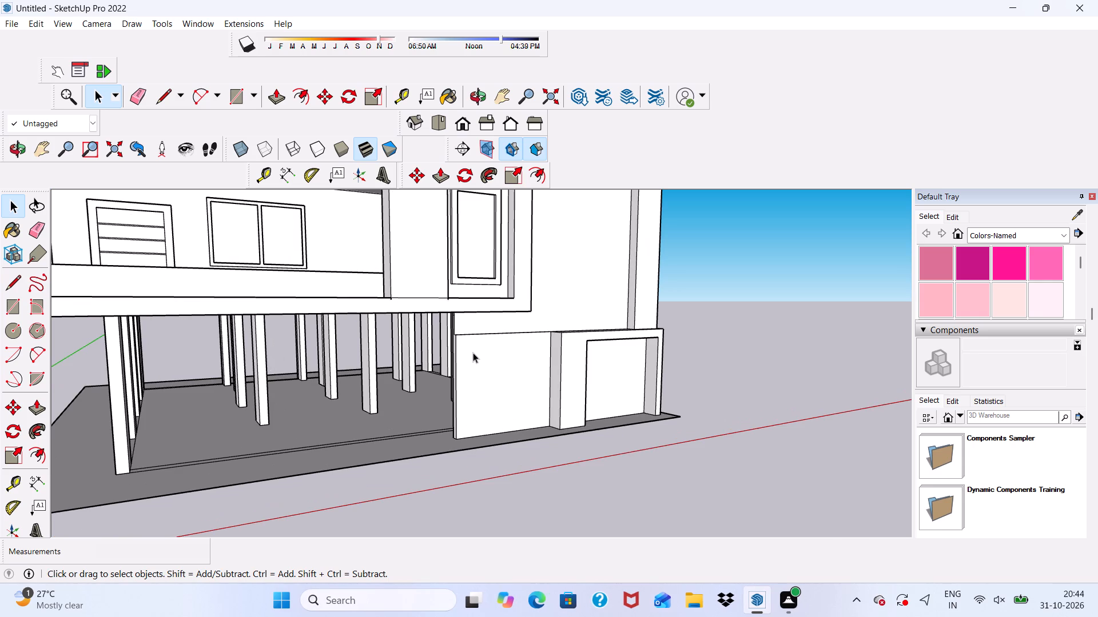
# Undo the recent ground-floor edits, including the projecting doorway frame, back to the plain wall beside the columns.
pyautogui.hotkey('ctrl', 'z')
pyautogui.hotkey('ctrl', 'z')
pyautogui.hotkey('ctrl', 'z')
pyautogui.hotkey('ctrl', 'z')
pyautogui.hotkey('ctrl', 'z')
pyautogui.hotkey('ctrl', 'z')
pyautogui.hotkey('ctrl', 'z')
pyautogui.hotkey('ctrl', 'z')
pyautogui.hotkey('ctrl', 'z')
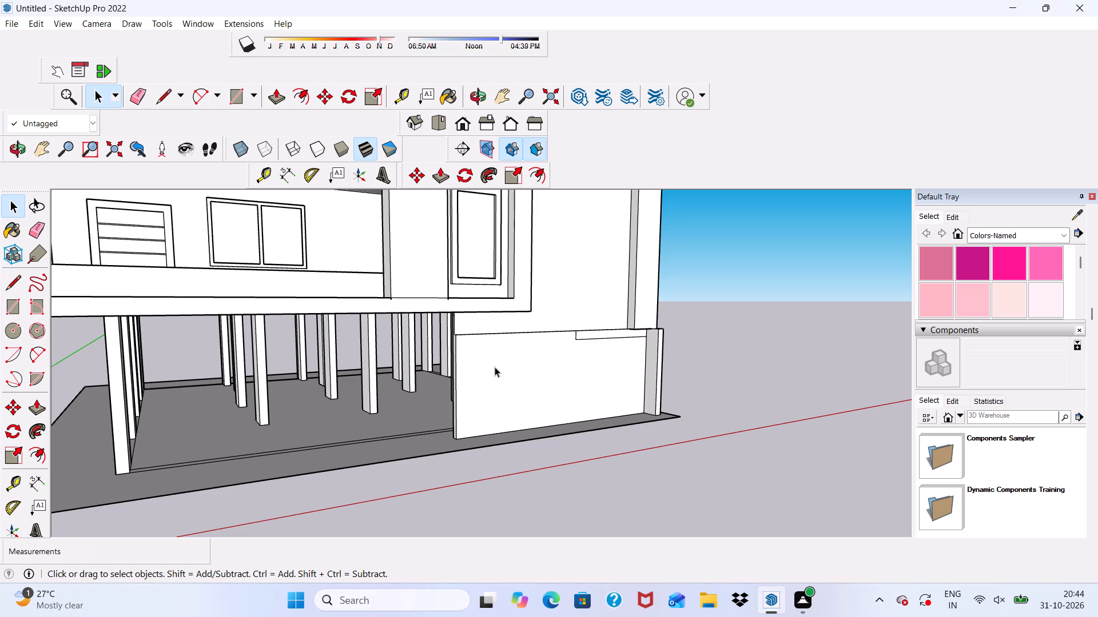
pyautogui.hotkey('ctrl', 'z')
pyautogui.hotkey('ctrl', 'z')
pyautogui.hotkey('ctrl', 'z')
pyautogui.hotkey('ctrl', 'z')
pyautogui.hotkey('ctrl', 'z')
pyautogui.hotkey('ctrl', 'z')
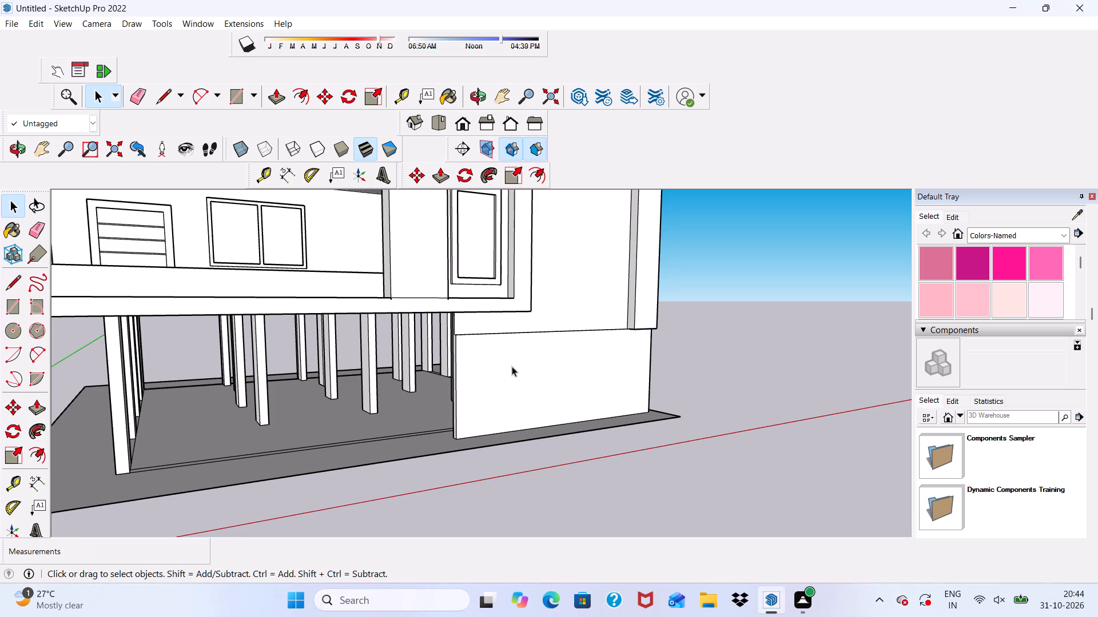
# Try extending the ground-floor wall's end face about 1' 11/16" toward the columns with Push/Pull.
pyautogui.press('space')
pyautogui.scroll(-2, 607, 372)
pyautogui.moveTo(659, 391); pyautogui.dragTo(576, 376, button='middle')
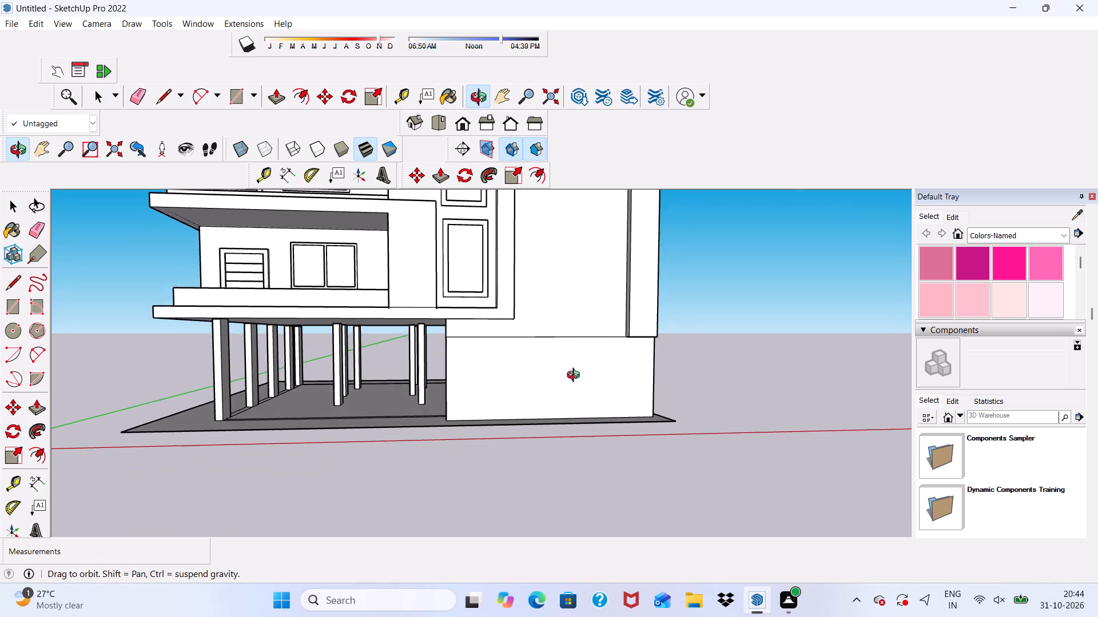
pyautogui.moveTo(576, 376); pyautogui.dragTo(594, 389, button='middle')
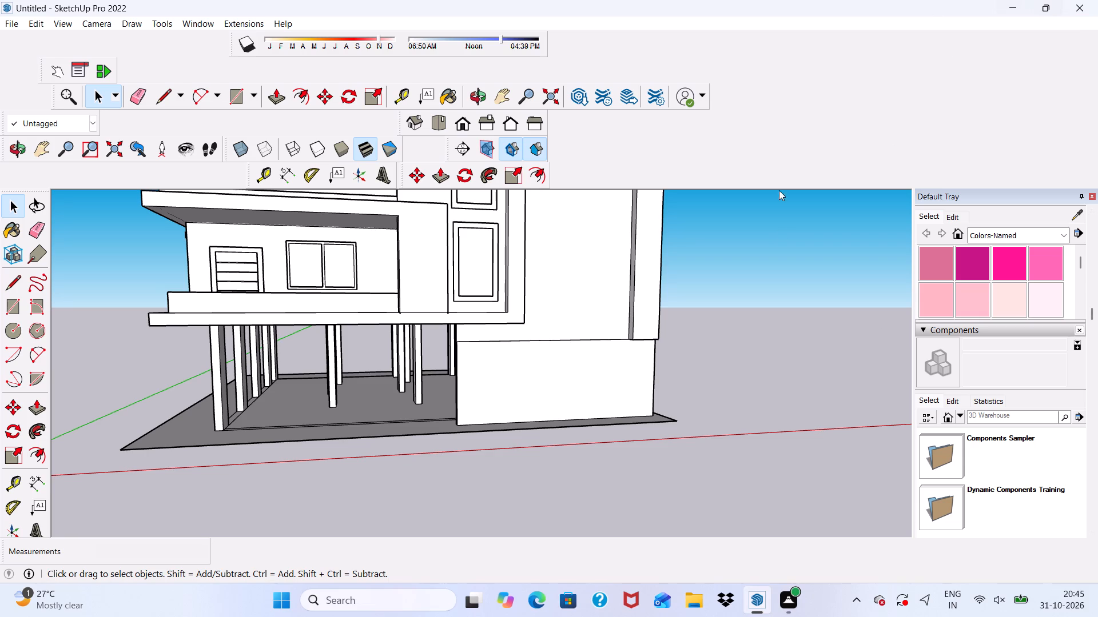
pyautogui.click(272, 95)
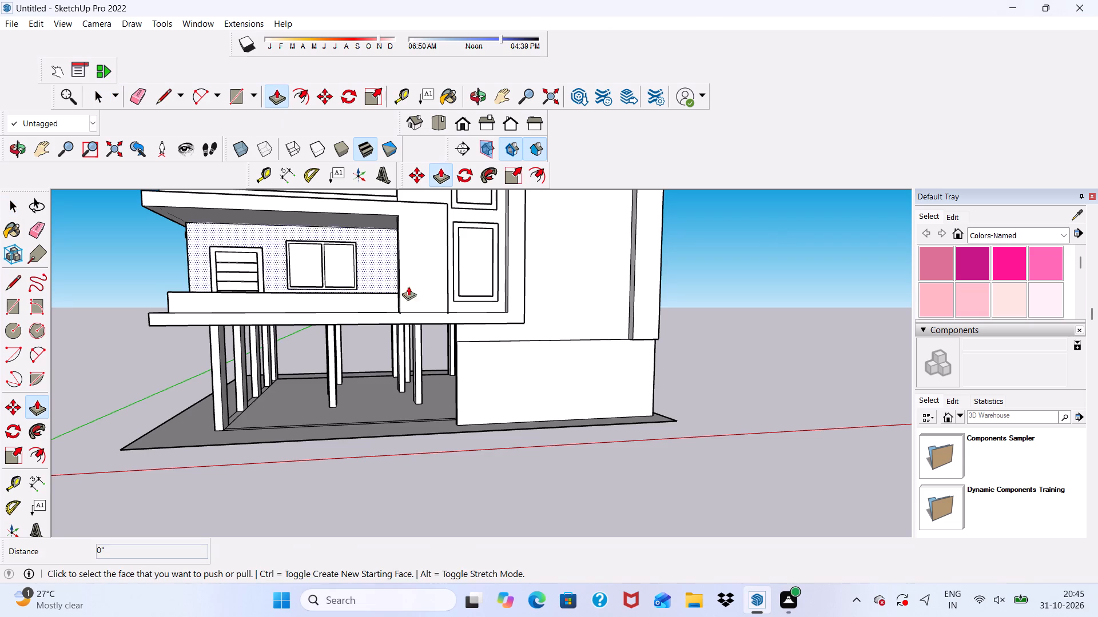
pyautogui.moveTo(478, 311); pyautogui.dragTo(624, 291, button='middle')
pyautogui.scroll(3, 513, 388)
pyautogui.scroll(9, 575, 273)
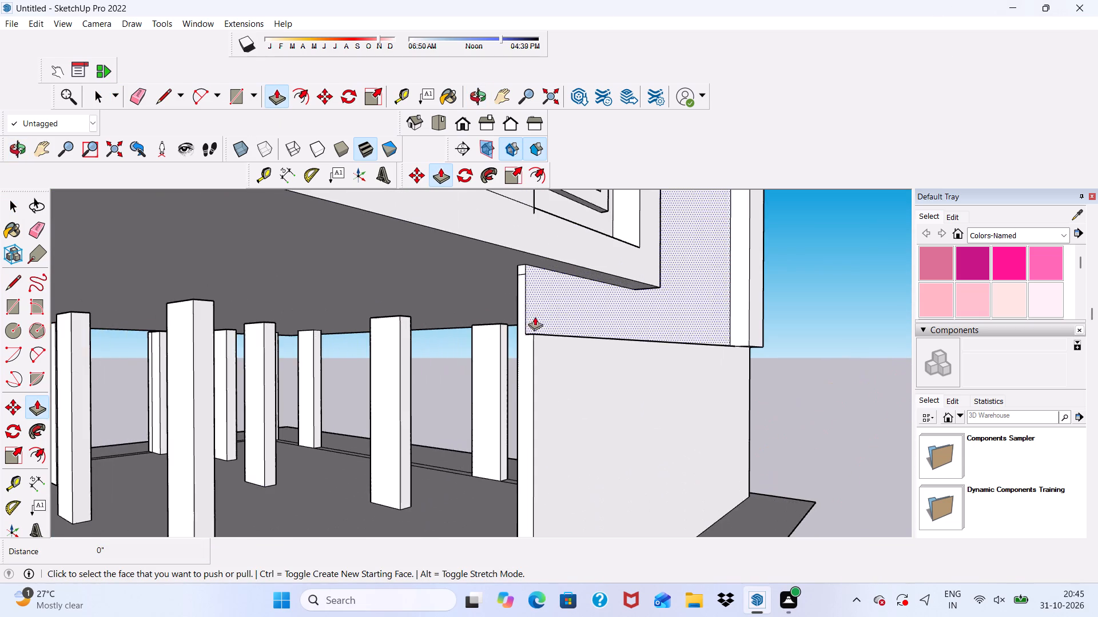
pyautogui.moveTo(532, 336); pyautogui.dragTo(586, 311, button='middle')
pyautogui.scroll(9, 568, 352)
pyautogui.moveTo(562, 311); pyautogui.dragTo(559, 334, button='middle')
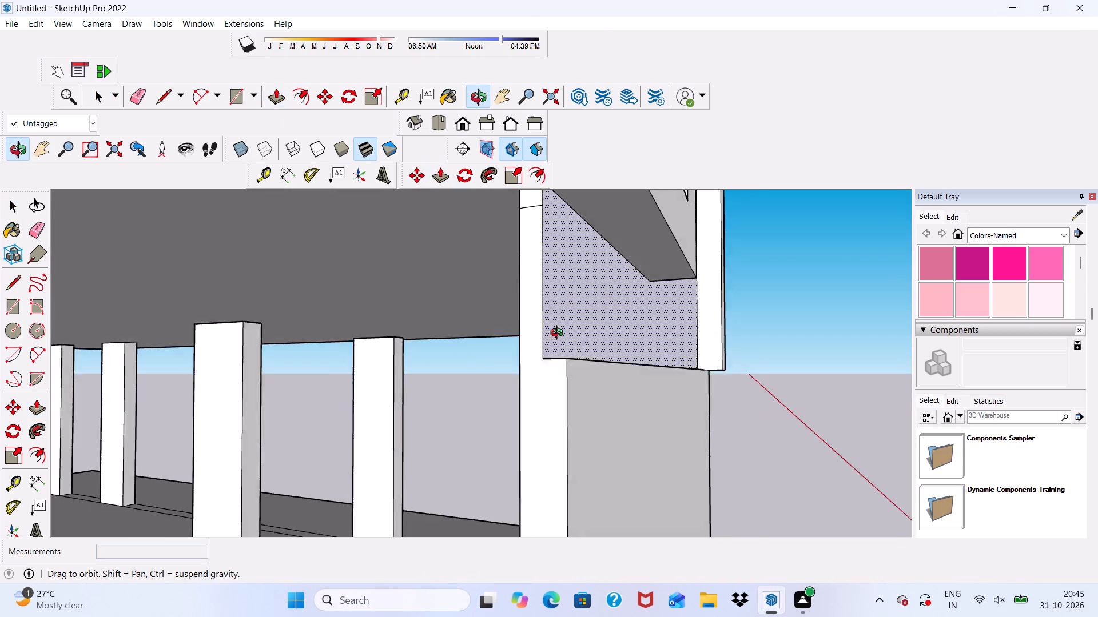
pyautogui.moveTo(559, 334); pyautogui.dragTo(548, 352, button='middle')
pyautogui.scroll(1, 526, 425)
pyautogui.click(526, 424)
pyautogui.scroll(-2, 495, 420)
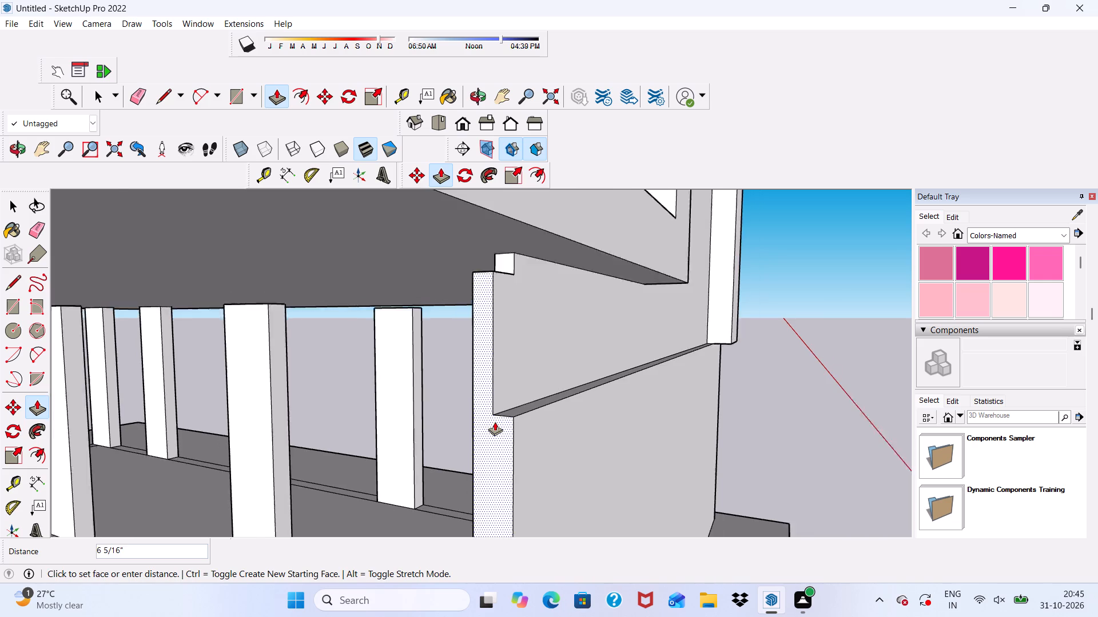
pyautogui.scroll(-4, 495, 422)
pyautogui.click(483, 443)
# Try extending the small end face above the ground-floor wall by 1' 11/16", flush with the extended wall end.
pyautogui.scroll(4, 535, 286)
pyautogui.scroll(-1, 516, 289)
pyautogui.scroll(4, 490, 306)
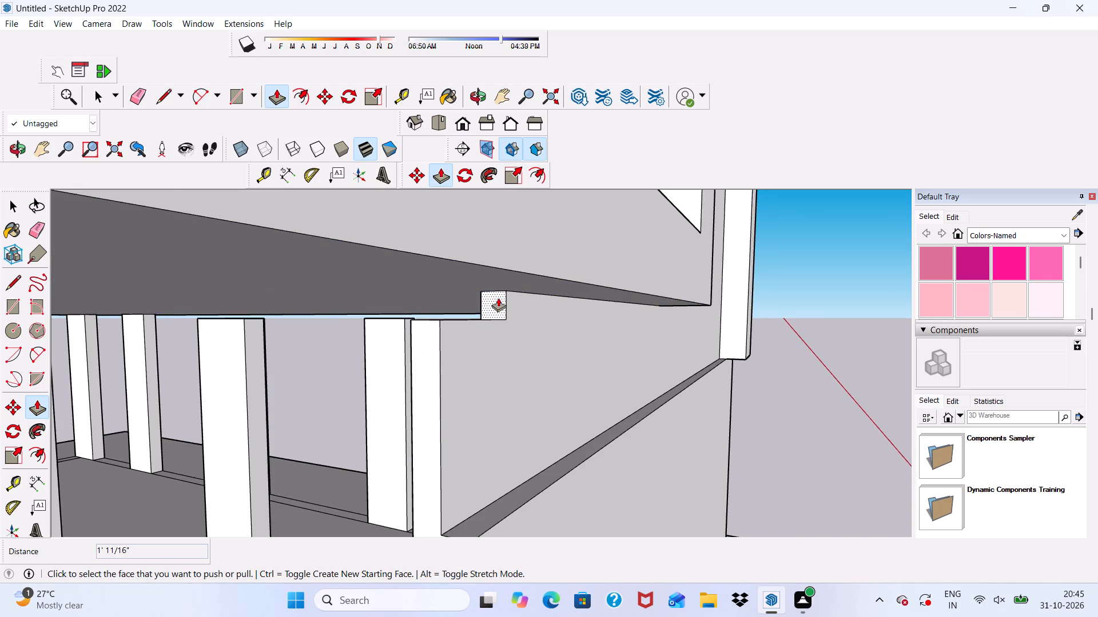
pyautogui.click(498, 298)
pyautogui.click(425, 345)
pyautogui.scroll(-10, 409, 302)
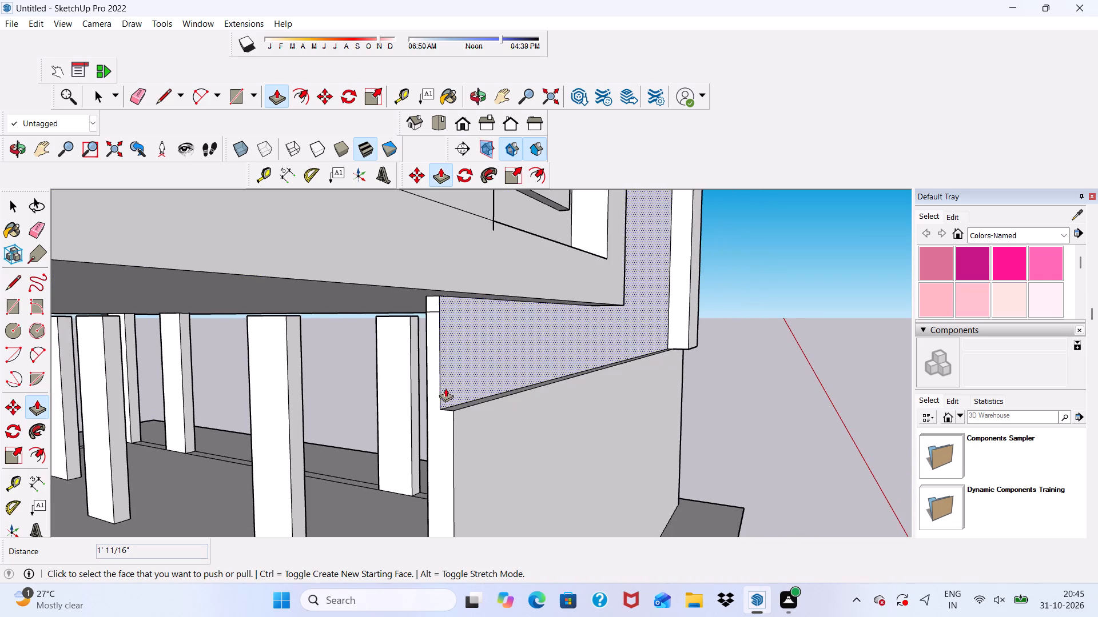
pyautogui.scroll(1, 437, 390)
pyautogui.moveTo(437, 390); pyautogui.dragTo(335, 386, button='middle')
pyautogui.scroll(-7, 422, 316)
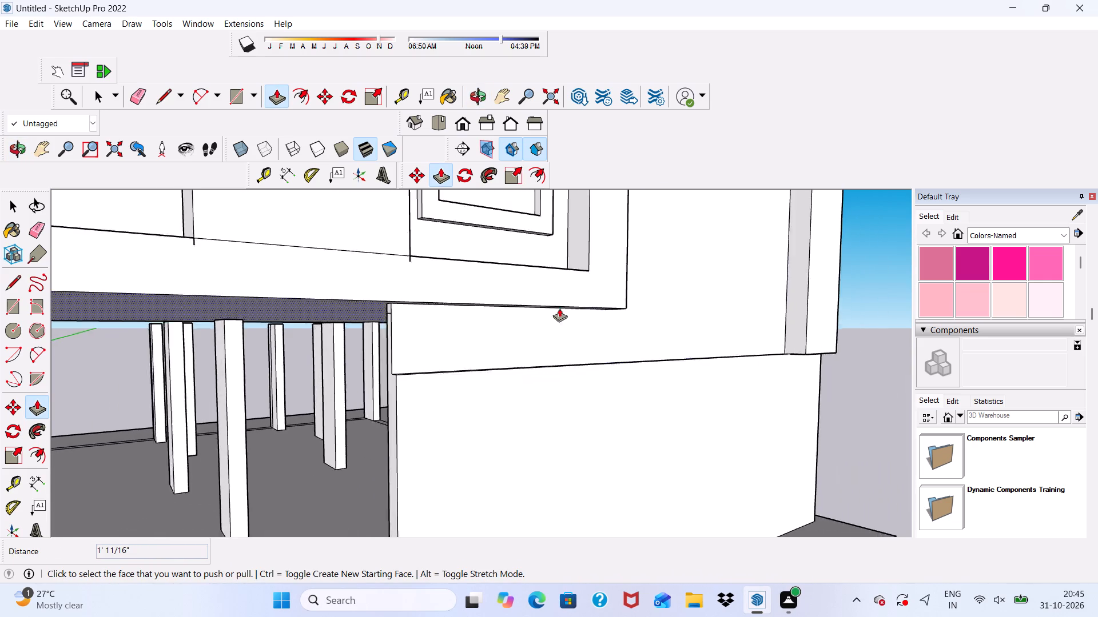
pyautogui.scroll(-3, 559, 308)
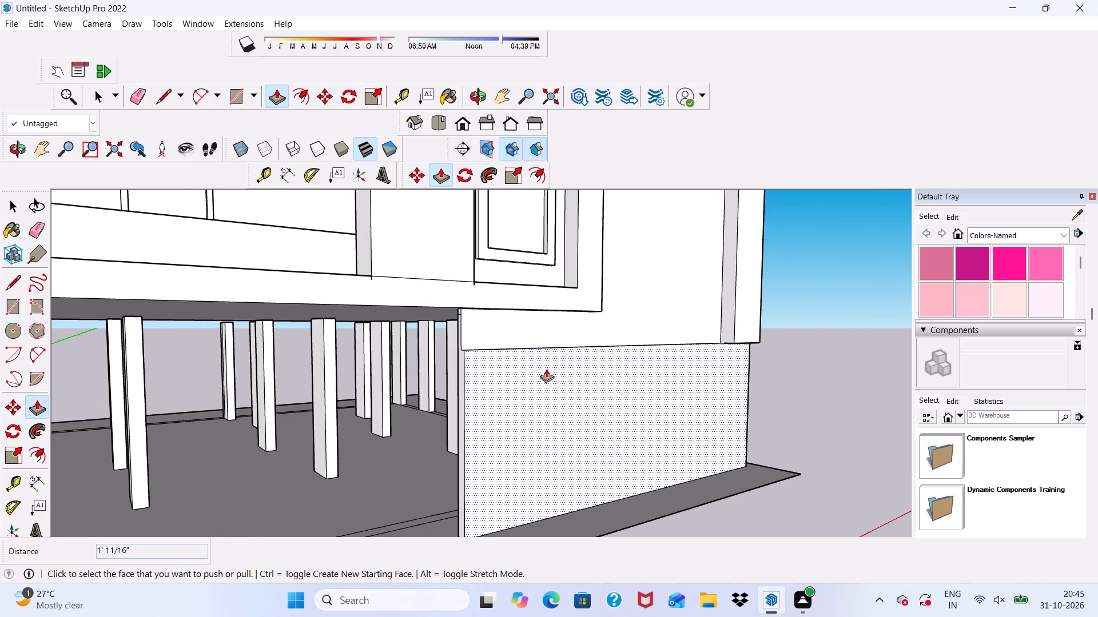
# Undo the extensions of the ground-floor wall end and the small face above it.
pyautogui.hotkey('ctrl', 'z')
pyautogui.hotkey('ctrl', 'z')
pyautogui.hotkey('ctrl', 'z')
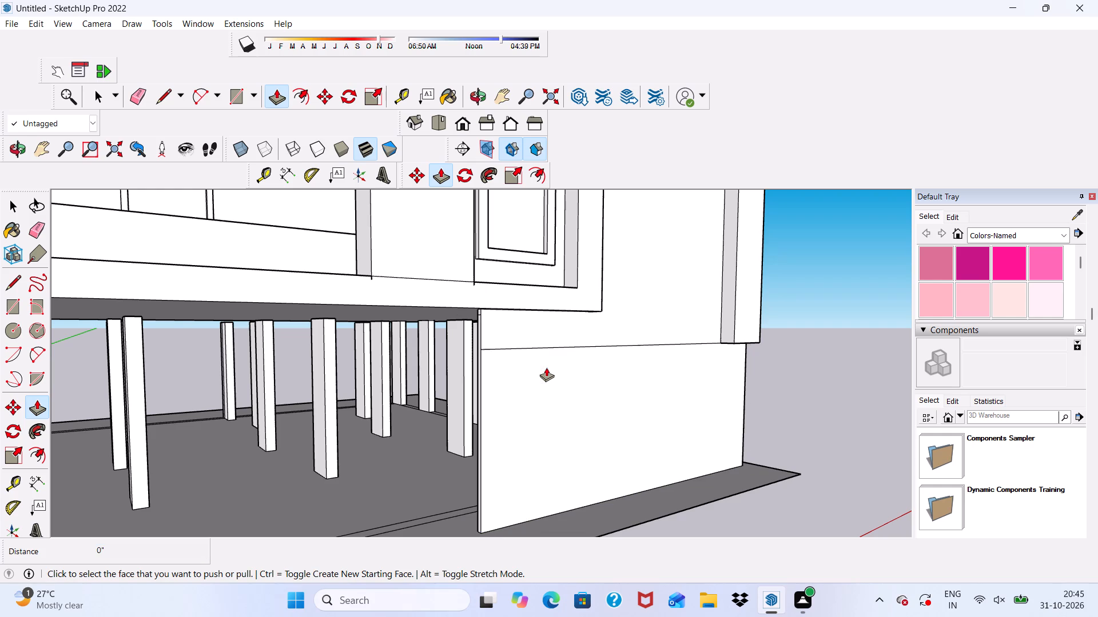
# Extend the ground-floor wall's end face about 4' 2 1/8" toward the columns with Push/Pull.
pyautogui.moveTo(506, 353); pyautogui.dragTo(610, 338, button='middle')
pyautogui.scroll(4, 584, 341)
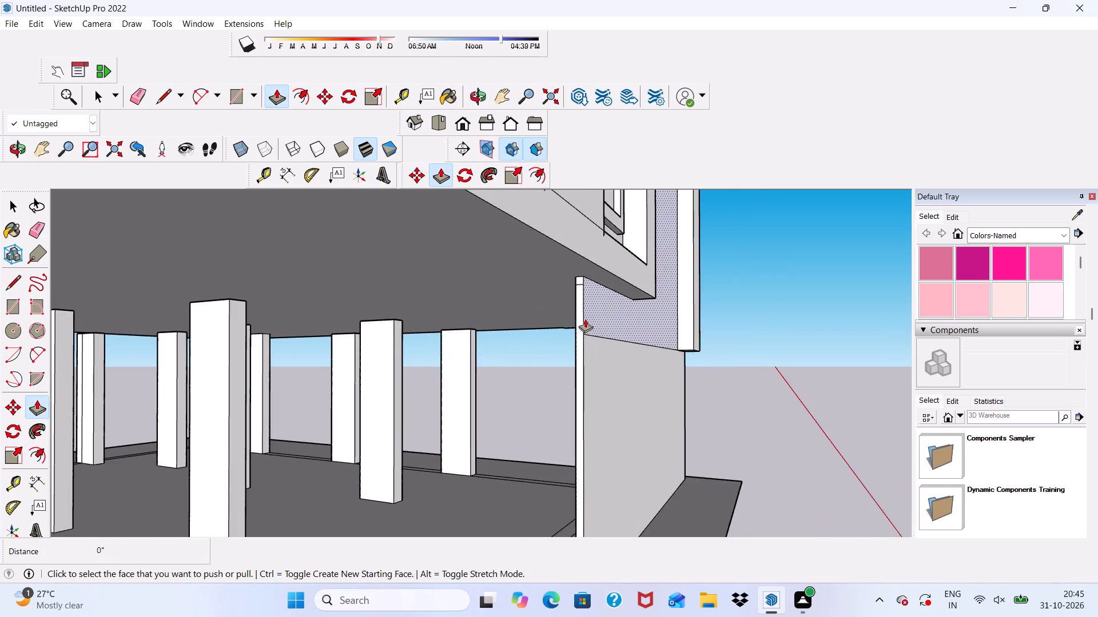
pyautogui.scroll(3, 585, 319)
pyautogui.click(575, 338)
pyautogui.scroll(-2, 435, 379)
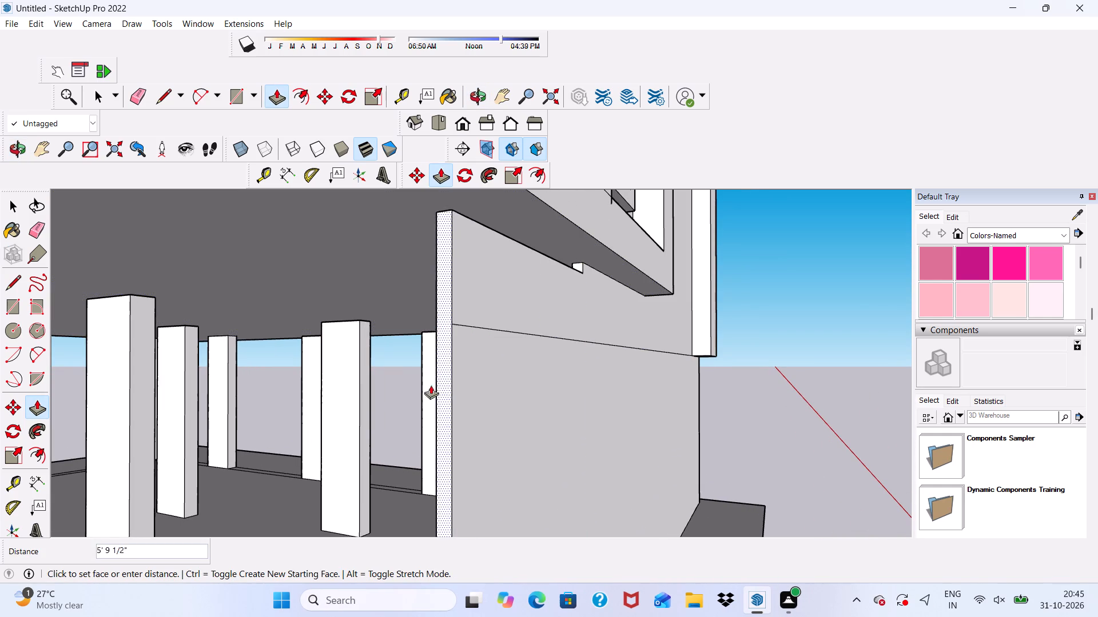
pyautogui.scroll(-5, 431, 385)
pyautogui.moveTo(437, 396); pyautogui.dragTo(435, 424, button='middle')
pyautogui.scroll(1, 594, 275)
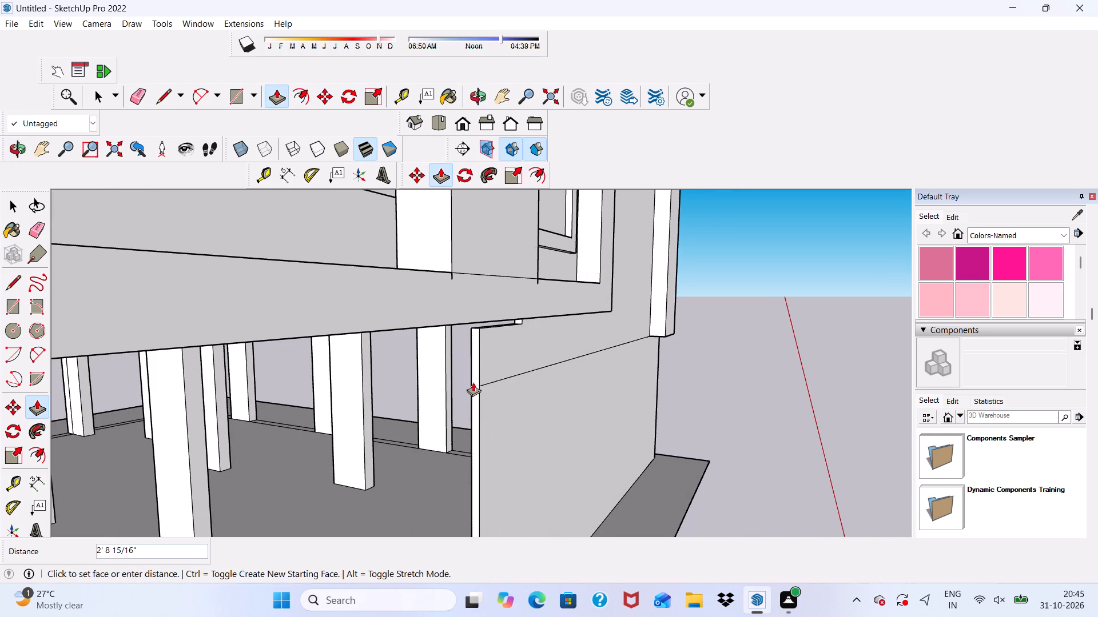
pyautogui.click(450, 407)
# Extend the small end face under the slab by 4' 2 1/8", flush with the extended ground-floor wall end.
pyautogui.scroll(13, 522, 303)
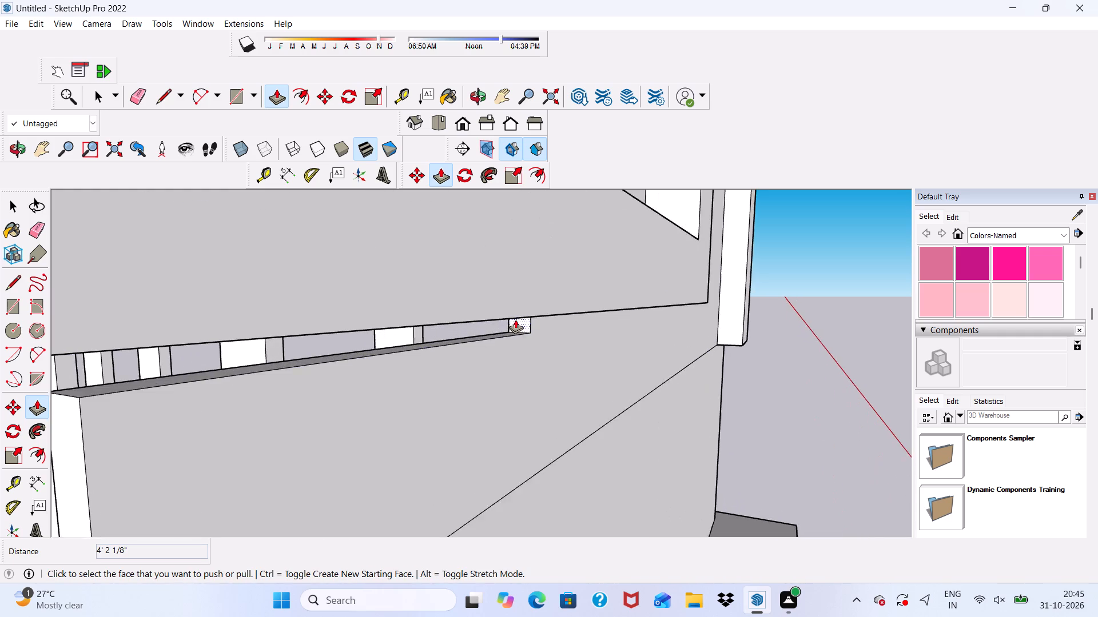
pyautogui.scroll(5, 515, 319)
pyautogui.click(514, 319)
pyautogui.scroll(-8, 401, 362)
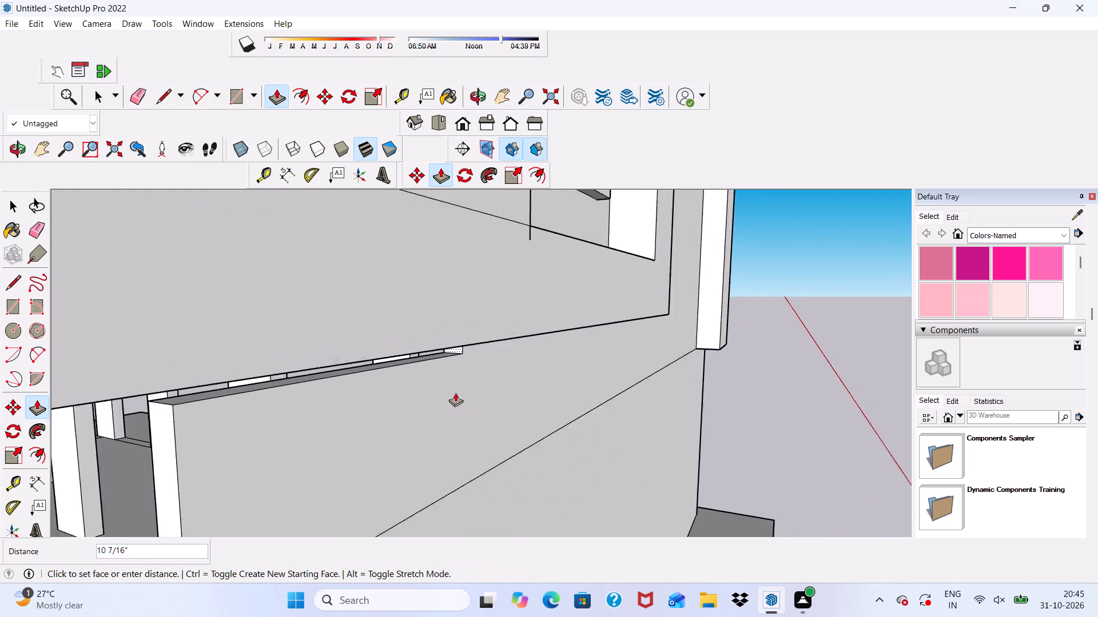
pyautogui.scroll(-6, 455, 392)
pyautogui.scroll(4, 329, 423)
pyautogui.click(344, 421)
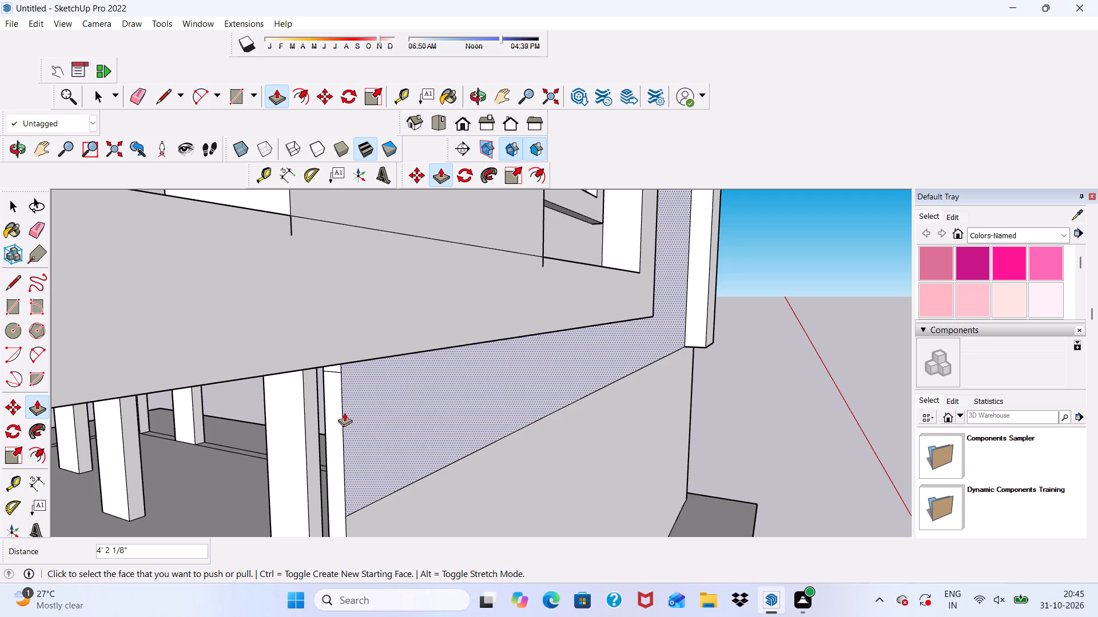
pyautogui.scroll(-2, 357, 412)
pyautogui.moveTo(388, 420); pyautogui.dragTo(359, 368, button='middle')
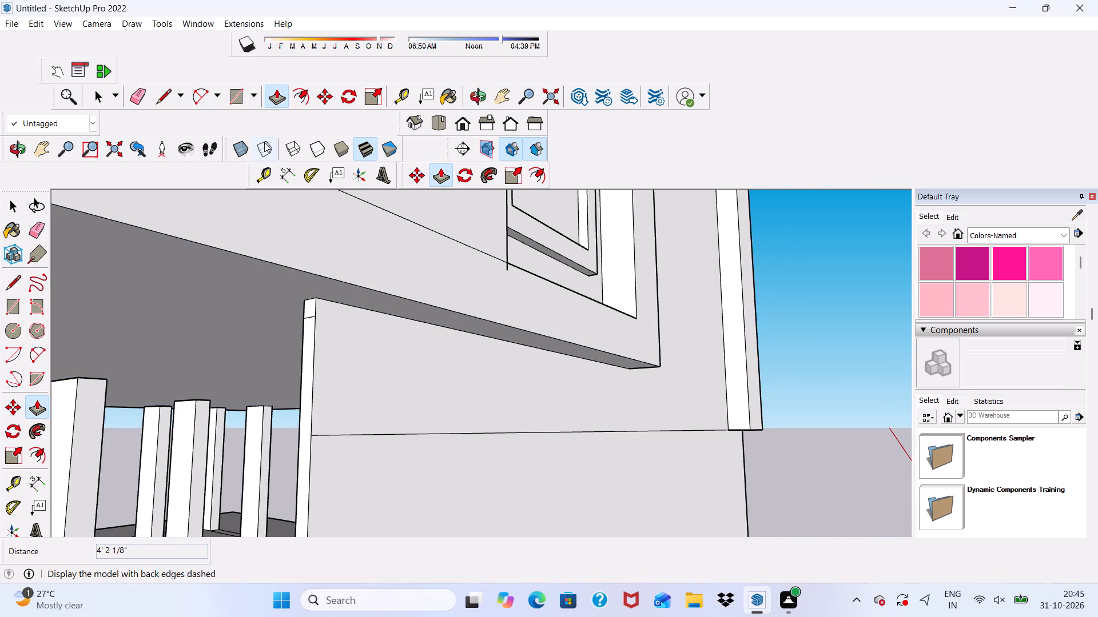
# Erase the short edge dividing the small end face under the slab from the extended ground-floor wall end.
pyautogui.click(134, 94)
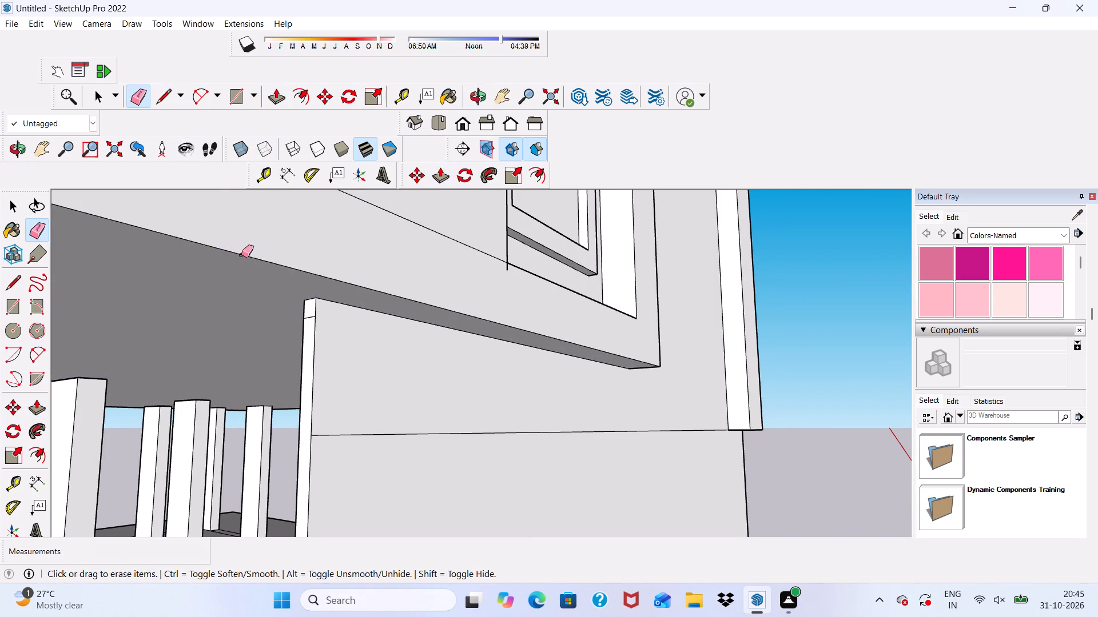
pyautogui.scroll(4, 285, 248)
pyautogui.scroll(2, 297, 322)
pyautogui.scroll(4, 343, 338)
pyautogui.scroll(-1, 326, 343)
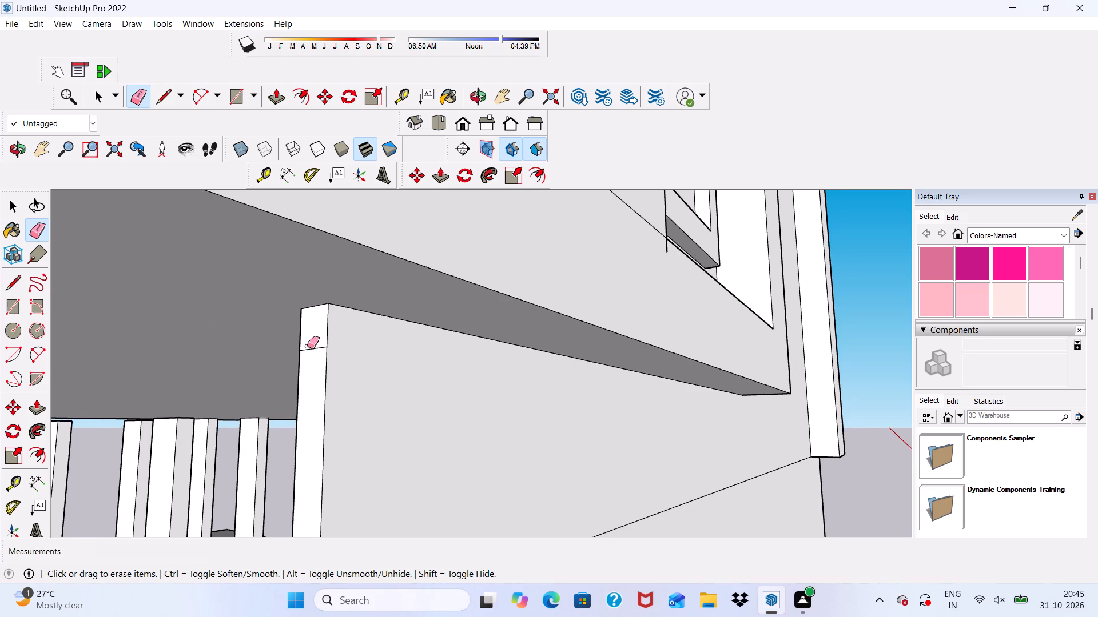
pyautogui.click(307, 346)
pyautogui.scroll(-8, 308, 332)
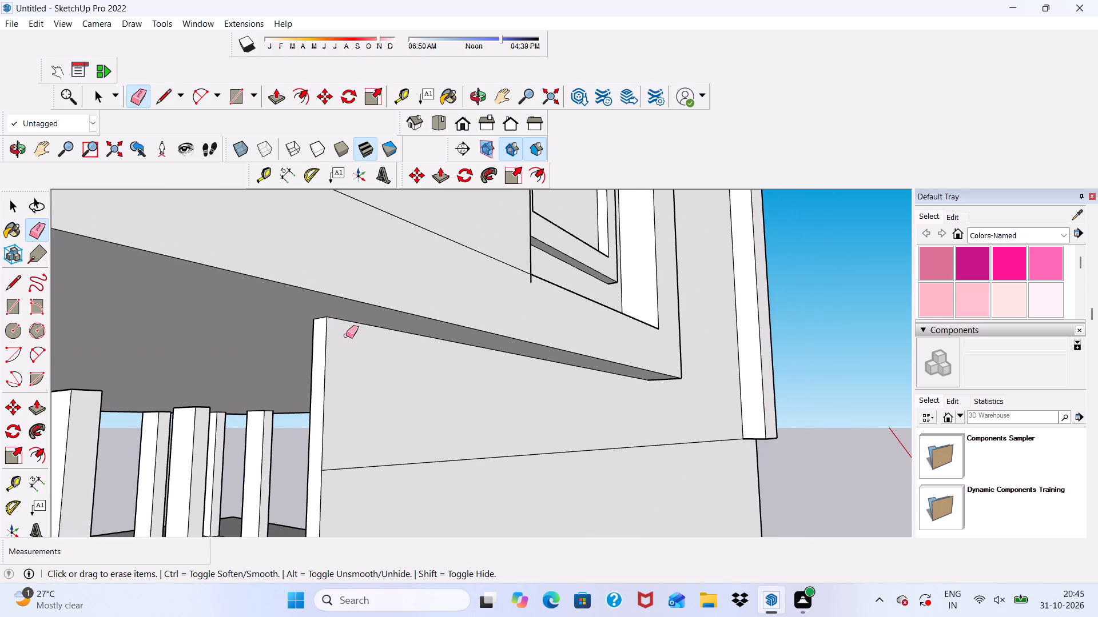
pyautogui.moveTo(349, 338); pyautogui.dragTo(175, 336, button='middle')
pyautogui.press('space')
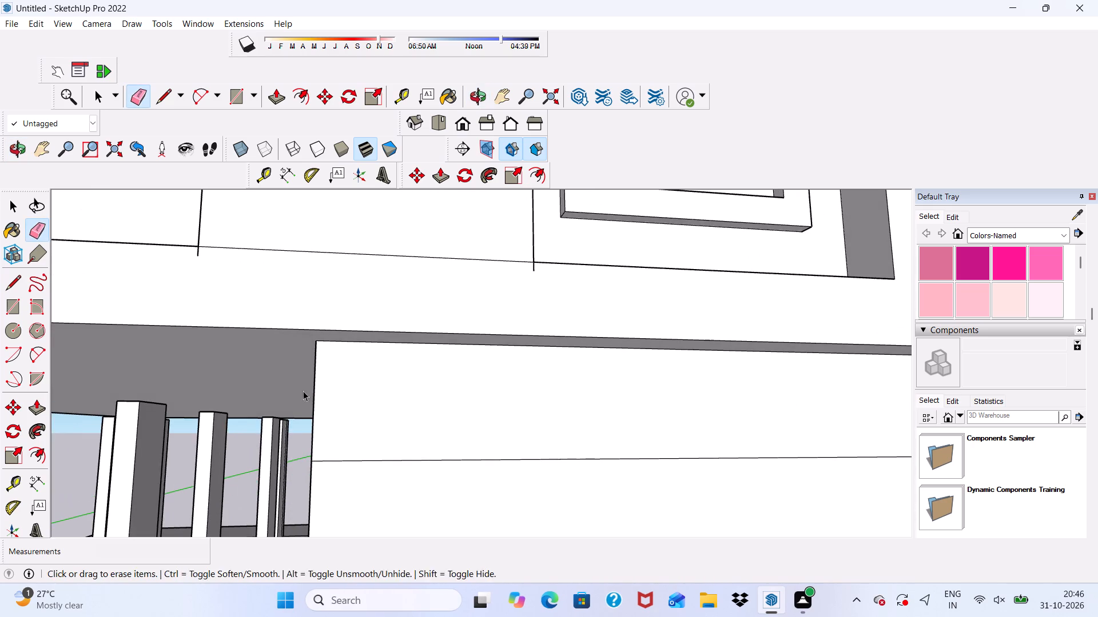
# Erase the long horizontal seam line across the front face of the ground-floor wall.
pyautogui.scroll(-8, 287, 387)
pyautogui.moveTo(386, 436); pyautogui.dragTo(387, 406, button='middle')
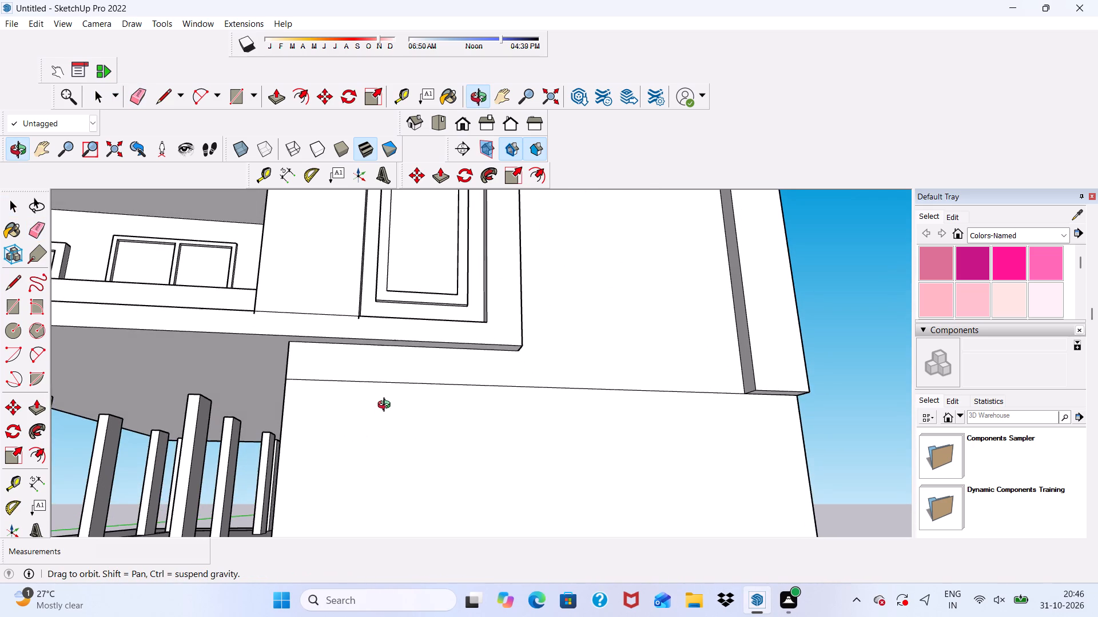
pyautogui.moveTo(387, 406); pyautogui.dragTo(381, 426, button='middle')
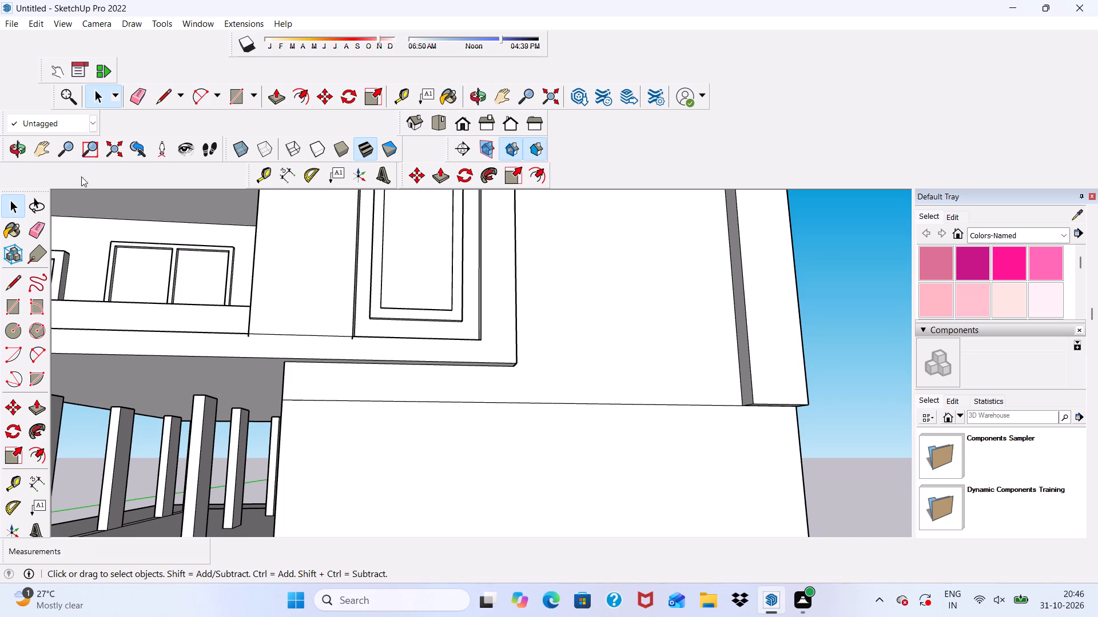
pyautogui.click(143, 99)
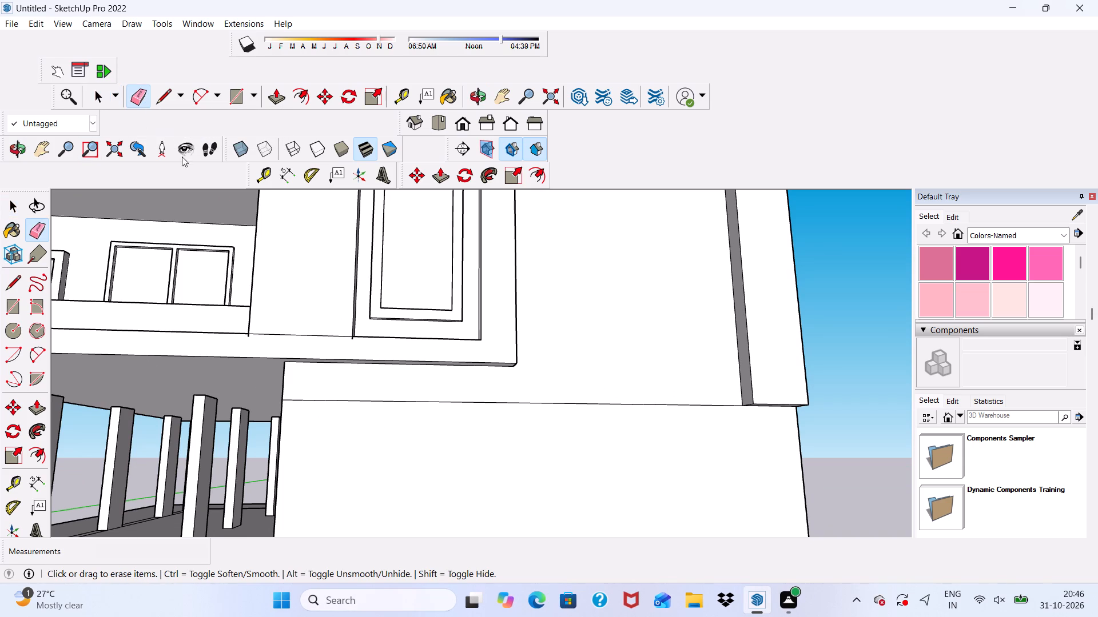
pyautogui.moveTo(323, 392); pyautogui.dragTo(324, 403)
pyautogui.scroll(-5, 280, 338)
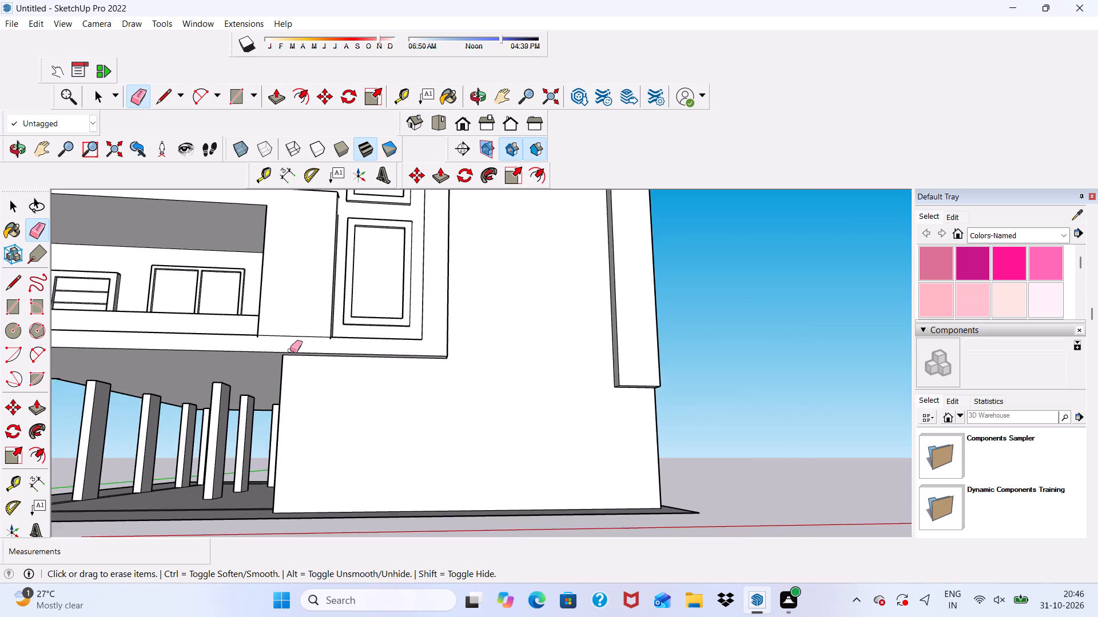
pyautogui.moveTo(290, 350); pyautogui.dragTo(309, 391, button='middle')
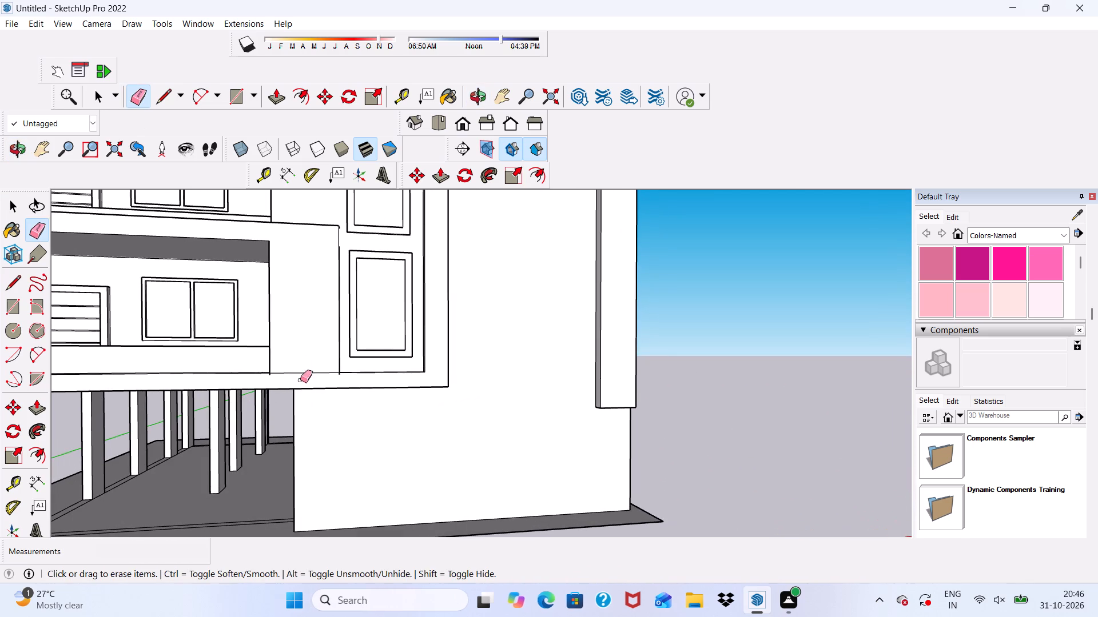
pyautogui.press('space')
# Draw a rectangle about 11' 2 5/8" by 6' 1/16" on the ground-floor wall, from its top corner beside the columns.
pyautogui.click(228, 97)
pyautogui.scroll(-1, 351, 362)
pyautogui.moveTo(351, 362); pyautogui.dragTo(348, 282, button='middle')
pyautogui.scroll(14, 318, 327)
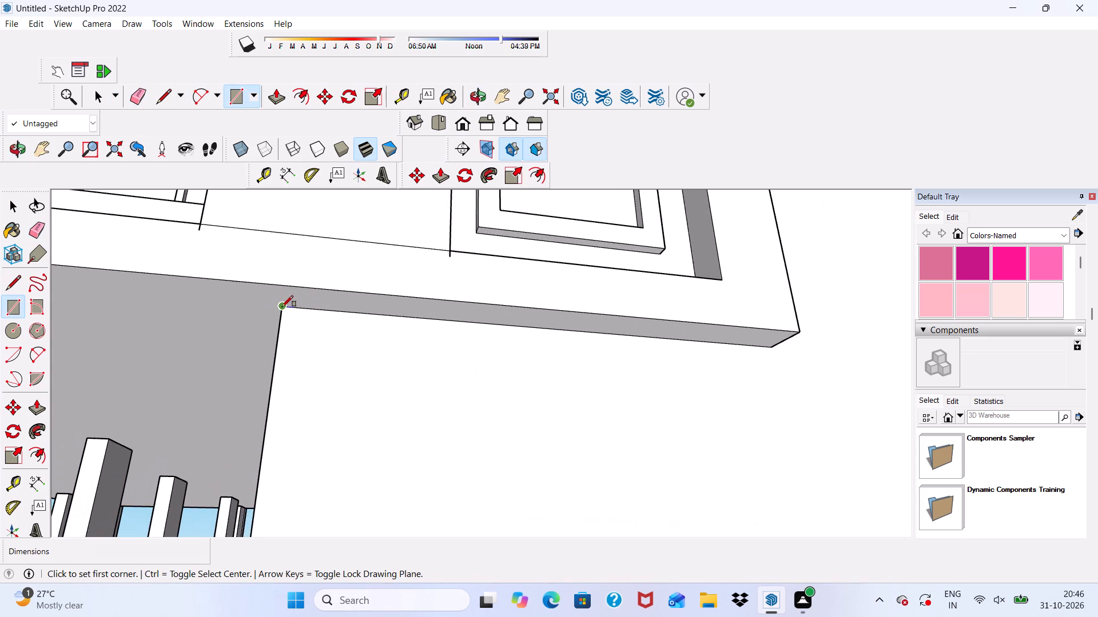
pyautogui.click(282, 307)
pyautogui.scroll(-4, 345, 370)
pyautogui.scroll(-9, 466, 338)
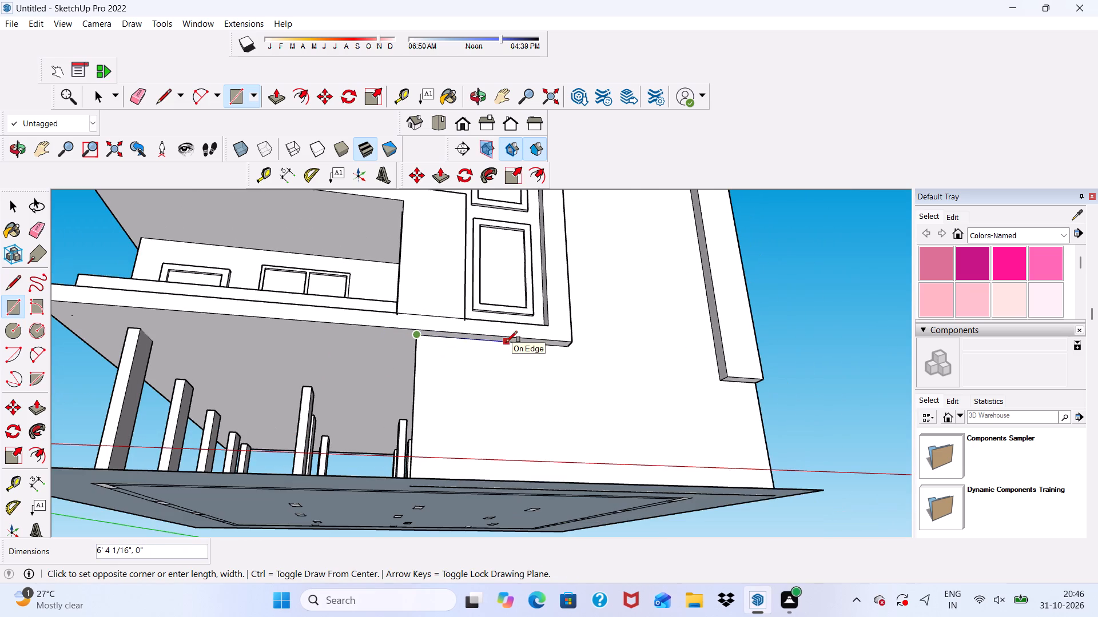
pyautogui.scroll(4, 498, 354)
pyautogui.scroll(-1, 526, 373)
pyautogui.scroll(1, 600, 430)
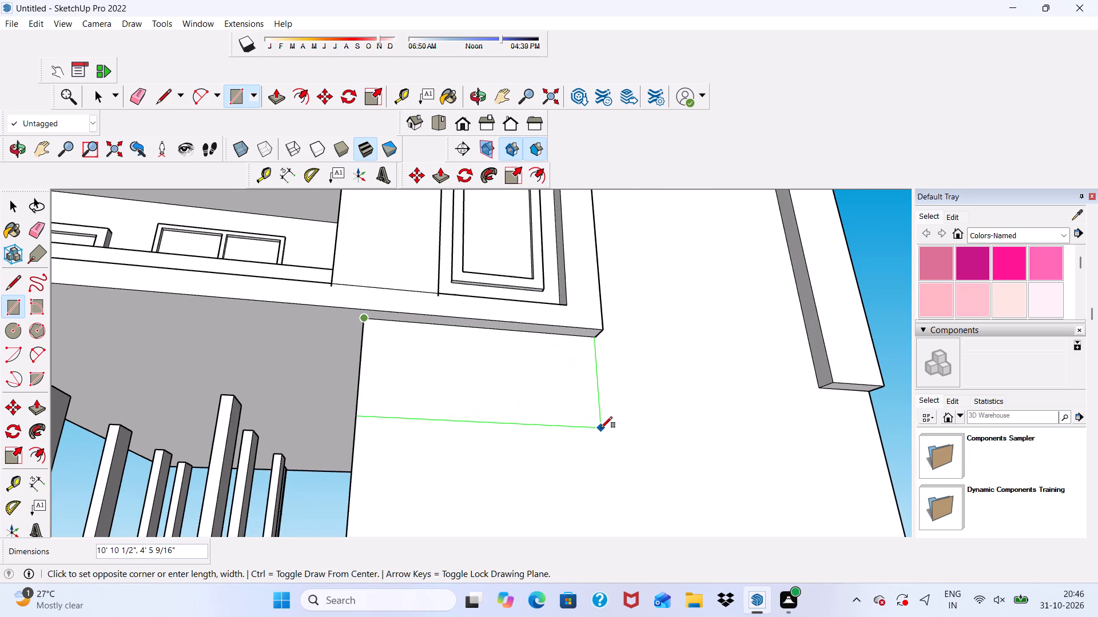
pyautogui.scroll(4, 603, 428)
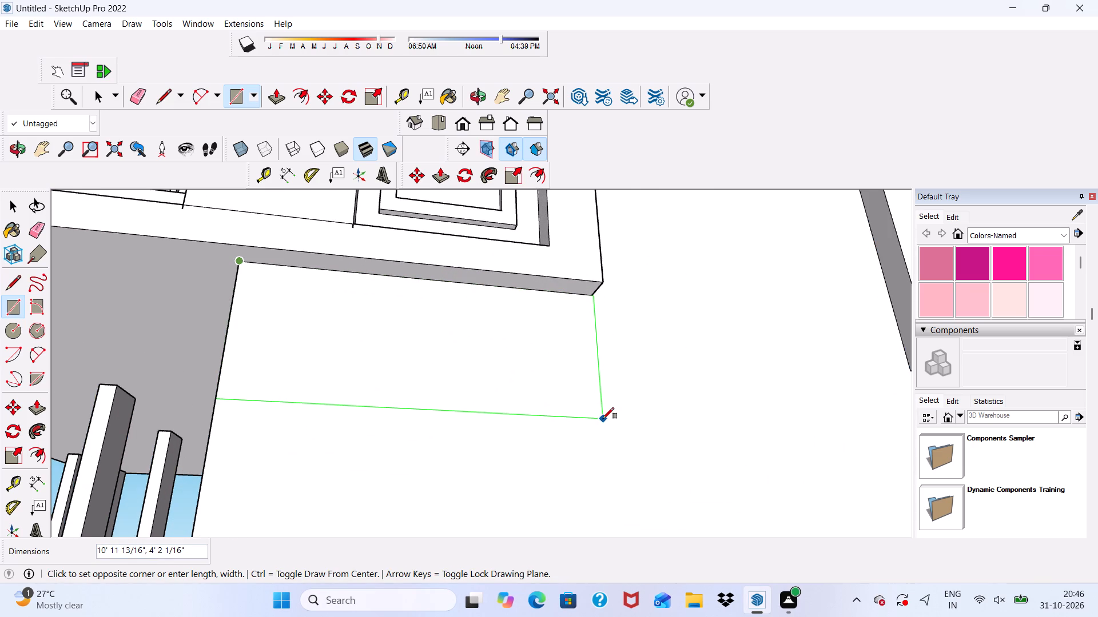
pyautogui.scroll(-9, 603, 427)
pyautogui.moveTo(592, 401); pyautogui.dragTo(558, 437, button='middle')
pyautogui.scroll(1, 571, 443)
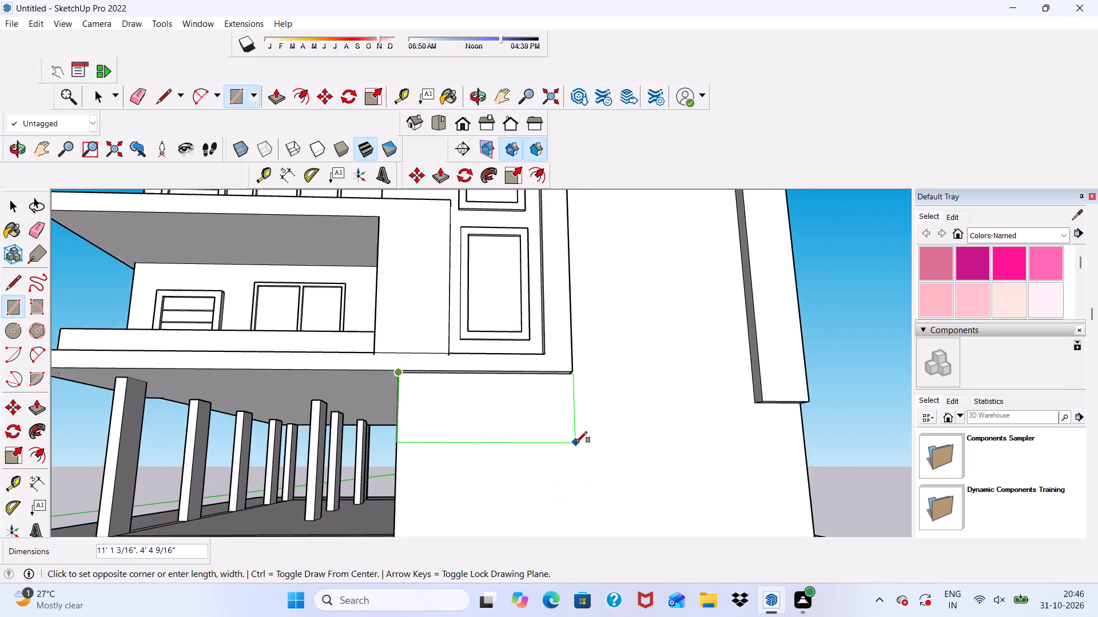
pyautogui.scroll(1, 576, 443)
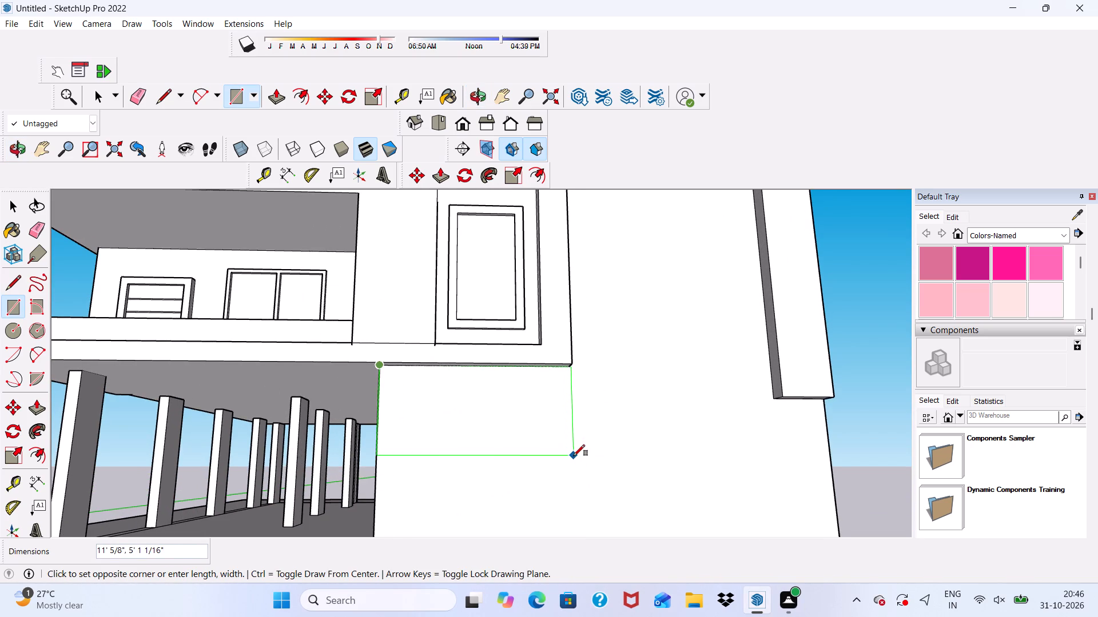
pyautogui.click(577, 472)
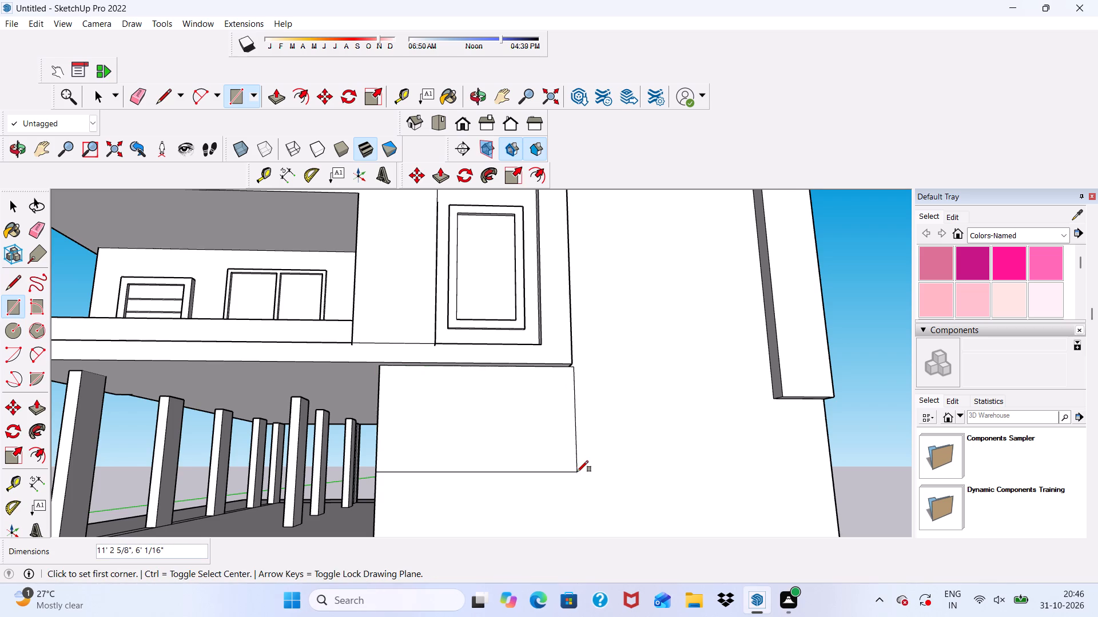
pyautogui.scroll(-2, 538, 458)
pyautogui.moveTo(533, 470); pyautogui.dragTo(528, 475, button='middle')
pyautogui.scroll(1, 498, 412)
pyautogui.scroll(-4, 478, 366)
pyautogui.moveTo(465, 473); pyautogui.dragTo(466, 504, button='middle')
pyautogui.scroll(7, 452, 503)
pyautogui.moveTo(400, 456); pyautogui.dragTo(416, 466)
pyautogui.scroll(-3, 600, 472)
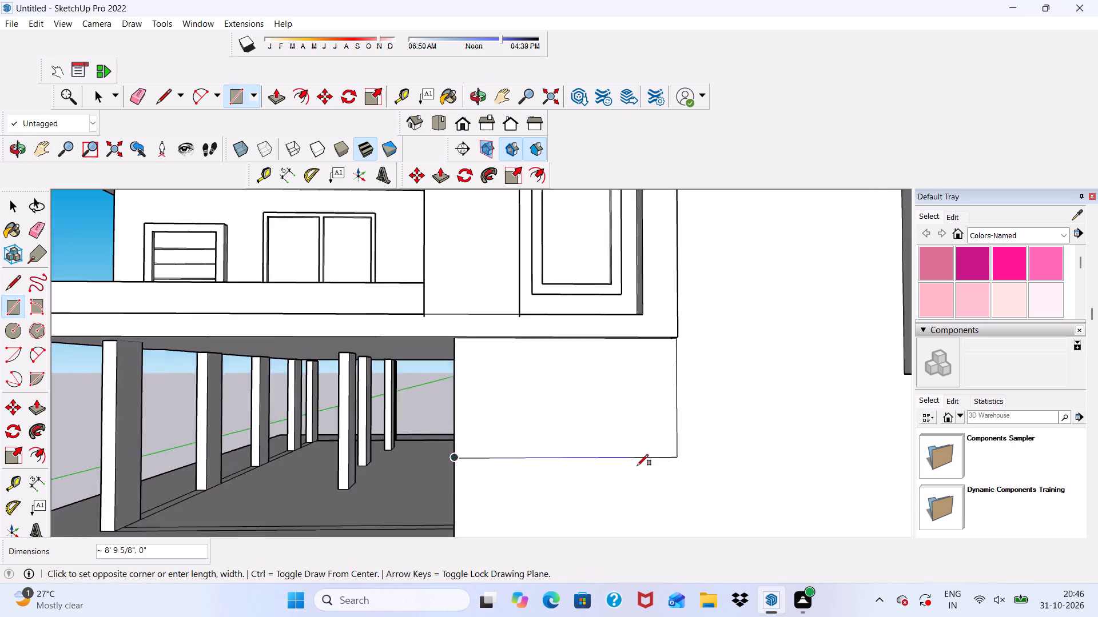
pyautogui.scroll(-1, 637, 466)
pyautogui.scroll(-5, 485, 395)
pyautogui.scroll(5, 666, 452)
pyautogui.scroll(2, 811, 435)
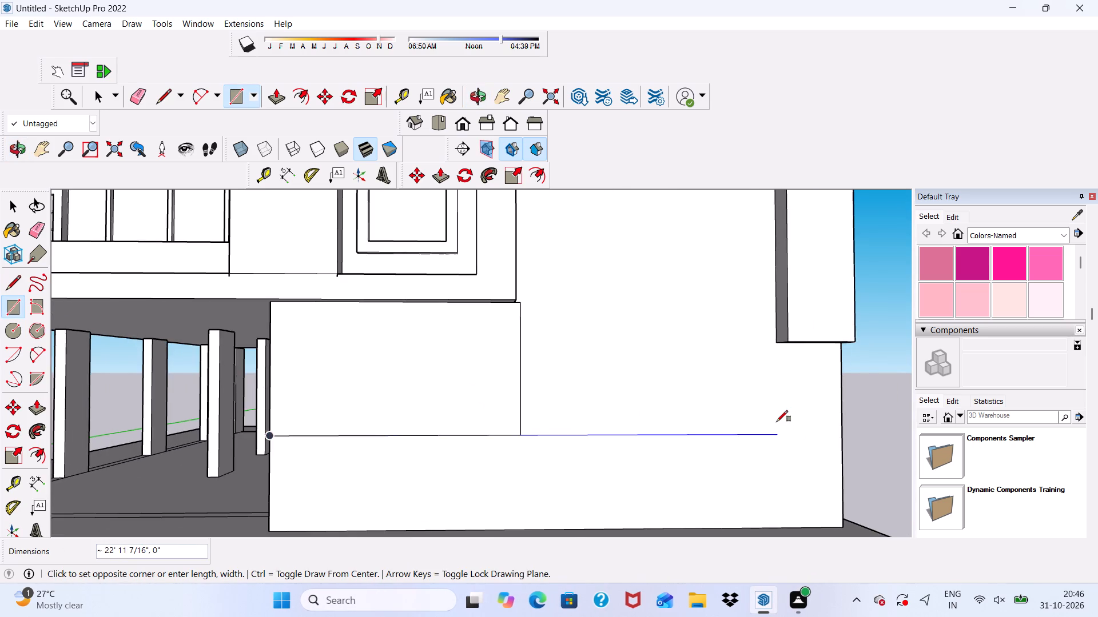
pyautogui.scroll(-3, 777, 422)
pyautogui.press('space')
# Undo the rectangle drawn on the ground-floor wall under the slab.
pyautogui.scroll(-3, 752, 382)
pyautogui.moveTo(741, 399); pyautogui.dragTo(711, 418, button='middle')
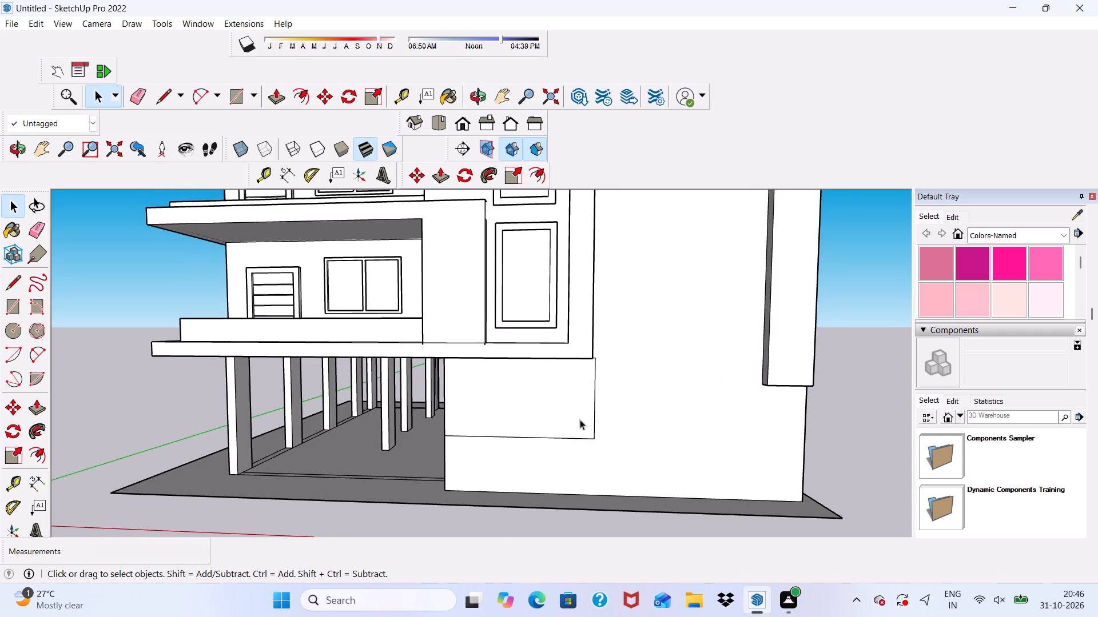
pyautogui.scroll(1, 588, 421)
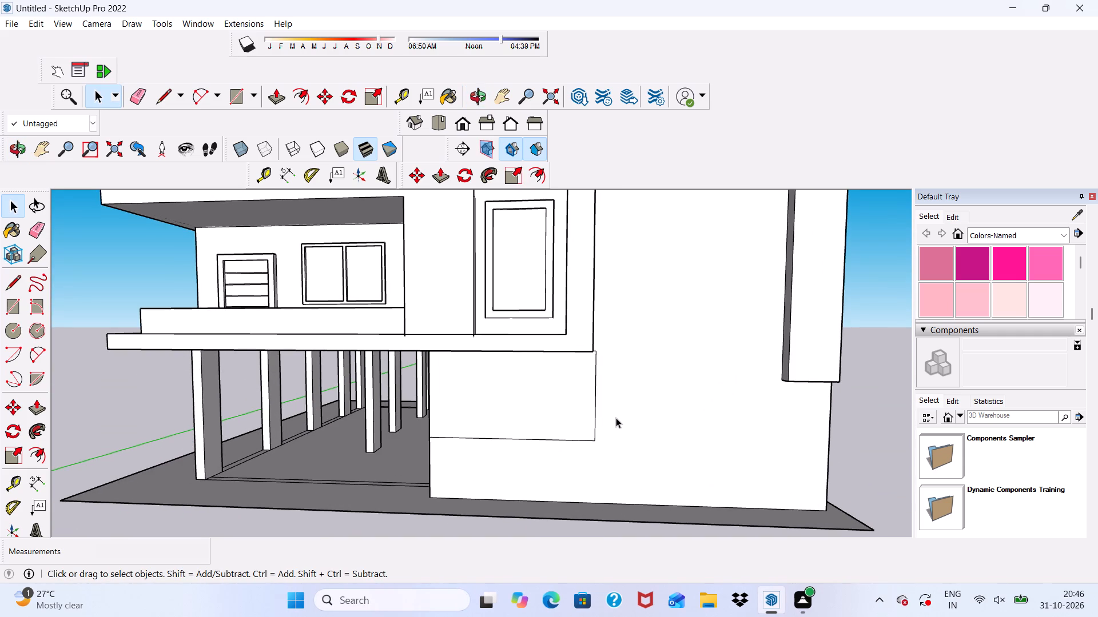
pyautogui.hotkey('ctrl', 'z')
# Draw a full-width rectangle about 25' 11 7/16" by 6' 7 7/8" on the ground-floor wall, from its base corner beside the columns.
pyautogui.scroll(-3, 617, 415)
pyautogui.moveTo(599, 487); pyautogui.dragTo(599, 506, button='middle')
pyautogui.moveTo(544, 454); pyautogui.dragTo(555, 403, button='middle')
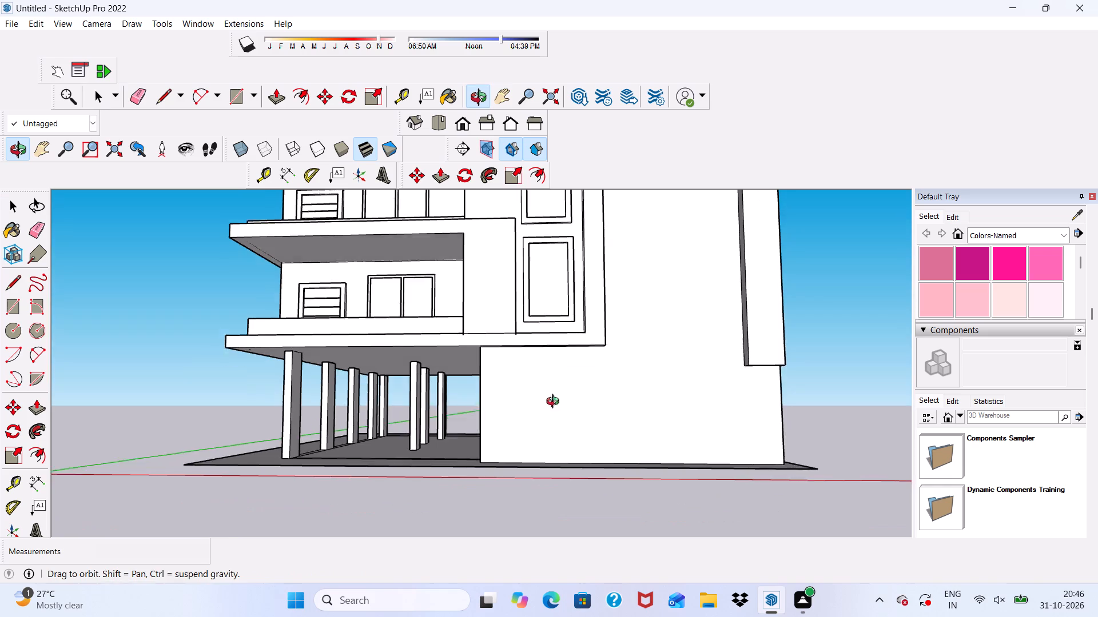
pyautogui.moveTo(555, 403); pyautogui.dragTo(557, 398, button='middle')
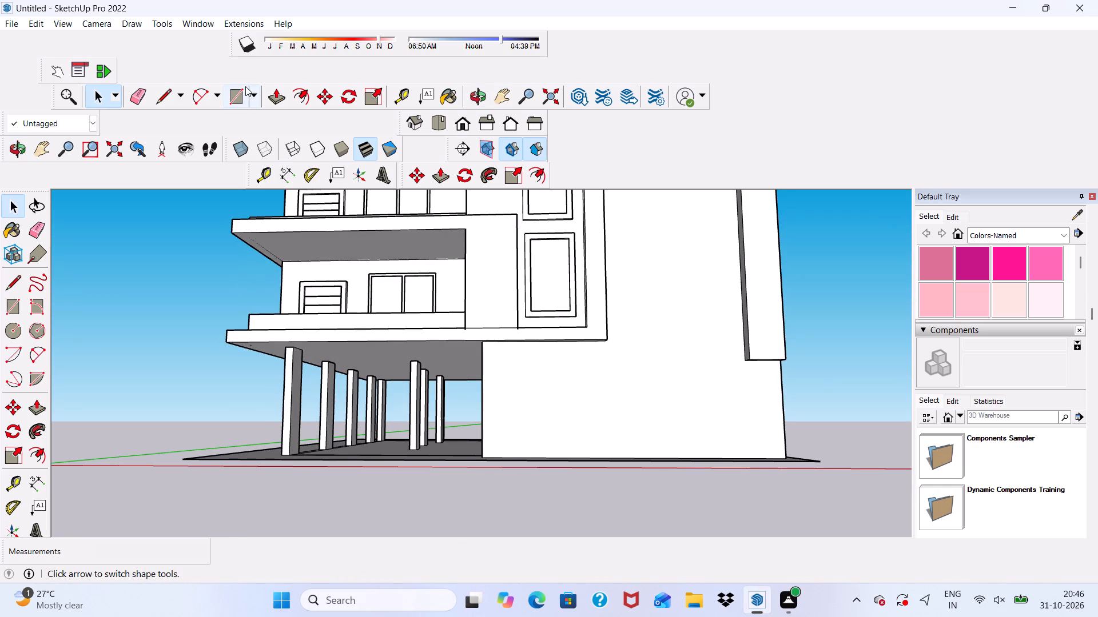
pyautogui.moveTo(226, 92); pyautogui.dragTo(233, 99)
pyautogui.moveTo(703, 395); pyautogui.dragTo(697, 442, button='middle')
pyautogui.scroll(2, 590, 482)
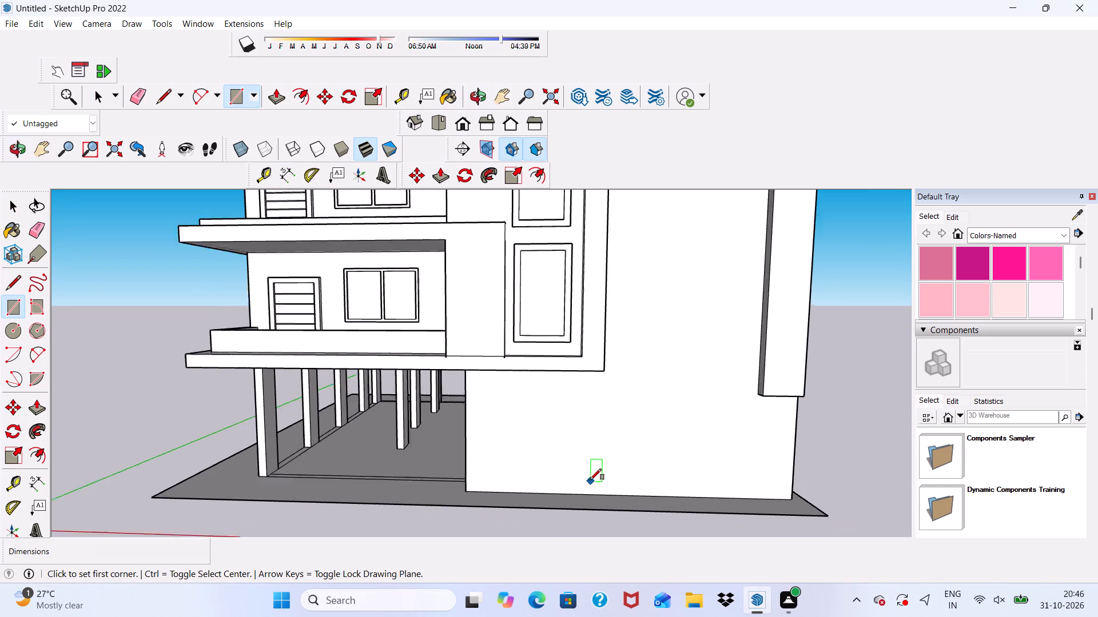
pyautogui.scroll(2, 590, 480)
pyautogui.scroll(-1, 325, 542)
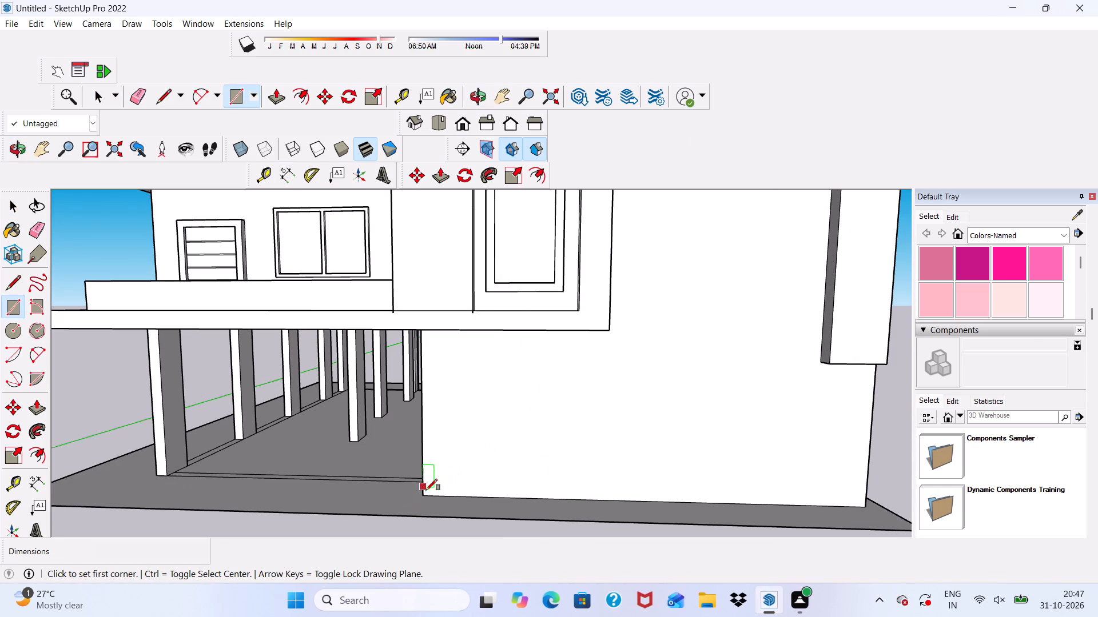
pyautogui.click(423, 496)
pyautogui.scroll(2, 867, 387)
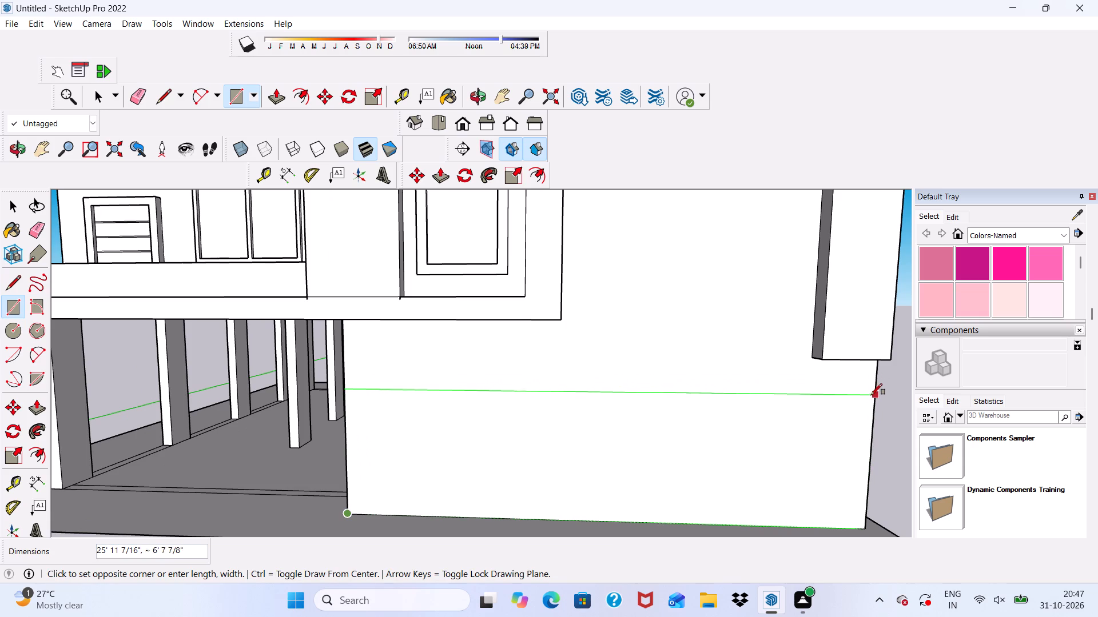
pyautogui.click(870, 392)
# Extend the underside of the projecting vertical band at the wall's far edge down to the new horizontal line with Push/Pull.
pyautogui.moveTo(626, 423); pyautogui.dragTo(655, 368, button='middle')
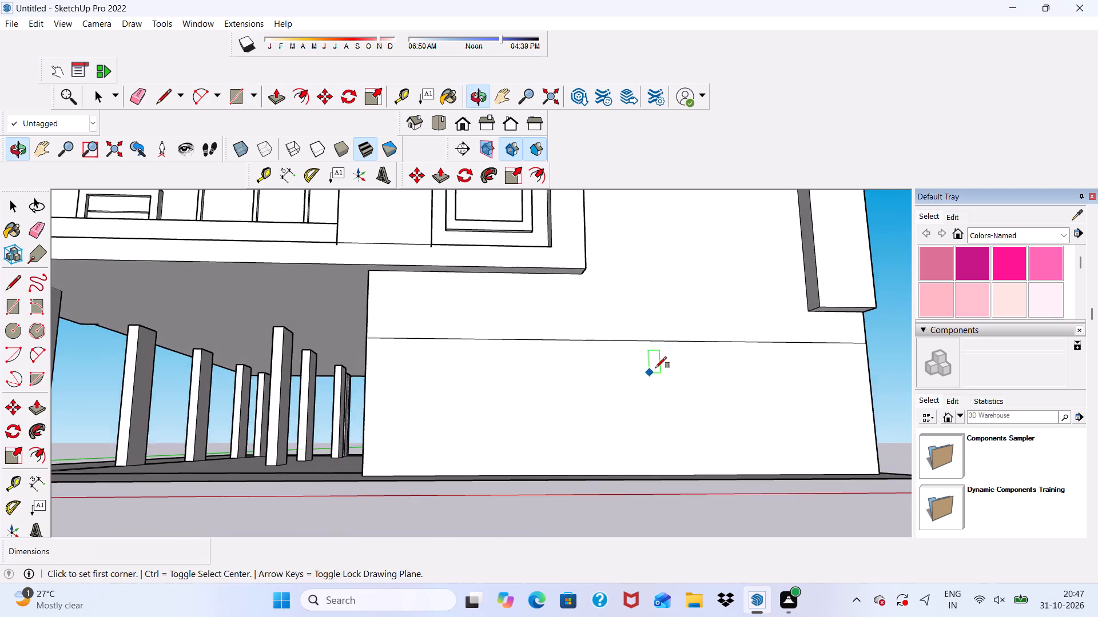
pyautogui.press('space')
pyautogui.scroll(7, 818, 324)
pyautogui.click(825, 303)
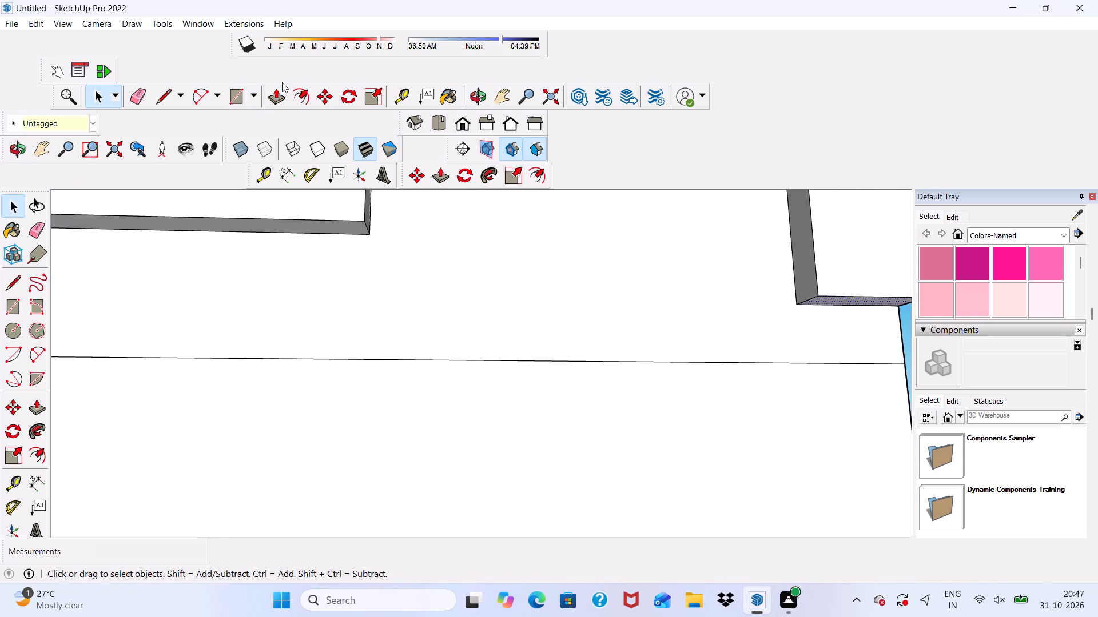
pyautogui.click(279, 92)
pyautogui.scroll(-2, 618, 287)
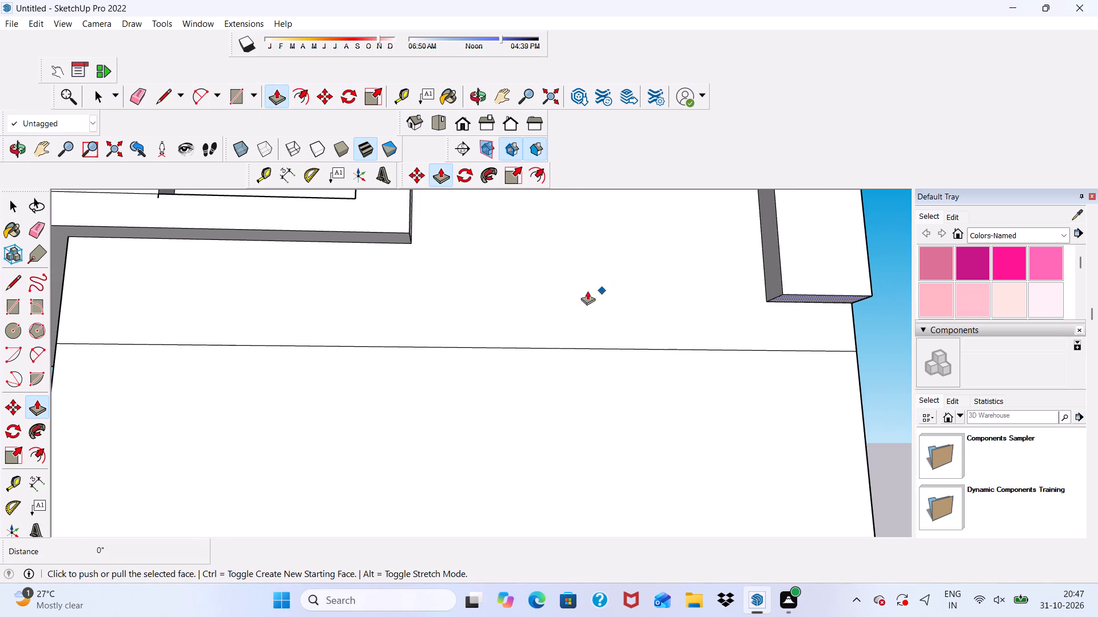
pyautogui.scroll(2, 727, 287)
pyautogui.scroll(3, 807, 314)
pyautogui.click(805, 297)
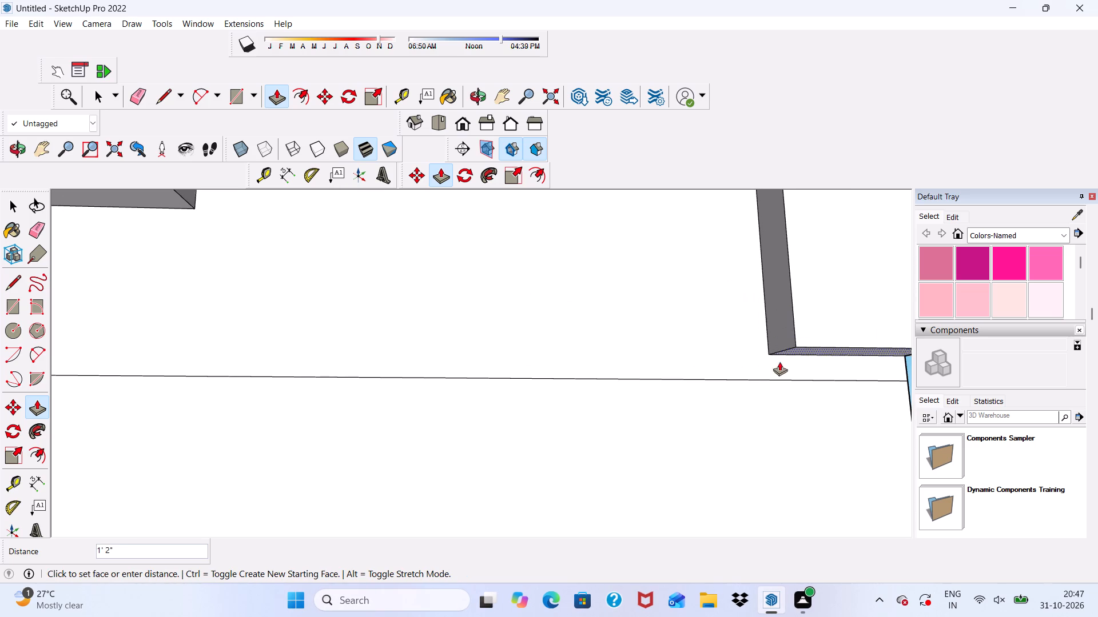
pyautogui.click(752, 379)
pyautogui.scroll(-4, 674, 288)
pyautogui.moveTo(665, 333); pyautogui.dragTo(655, 343, button='middle')
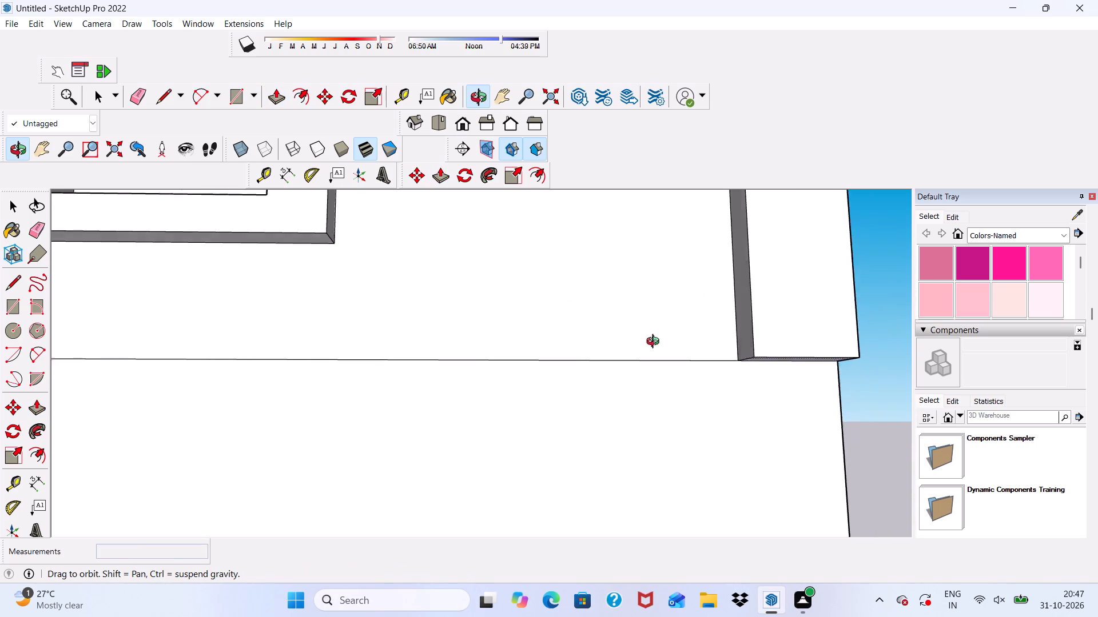
pyautogui.moveTo(655, 343); pyautogui.dragTo(622, 310, button='middle')
pyautogui.press('space')
pyautogui.scroll(-5, 630, 297)
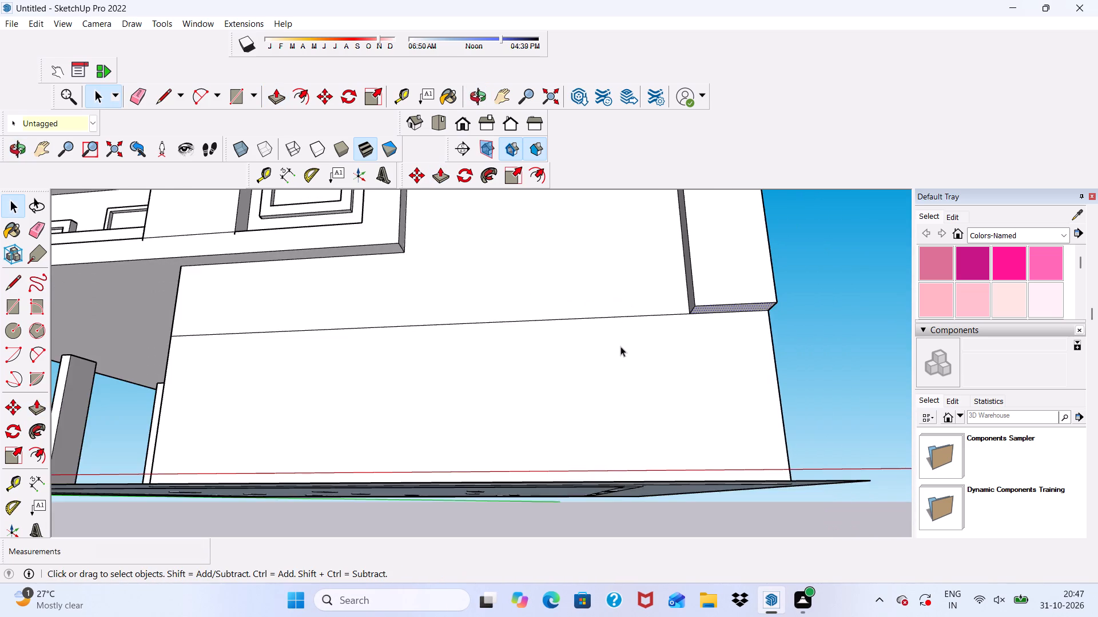
pyautogui.moveTo(620, 346); pyautogui.dragTo(625, 364, button='middle')
pyautogui.click(830, 346)
# Draw a narrow full-height rectangle down the ground-floor wall's outer edge, from the corner under the projecting vertical band to the base.
pyautogui.moveTo(653, 367); pyautogui.dragTo(657, 398, button='middle')
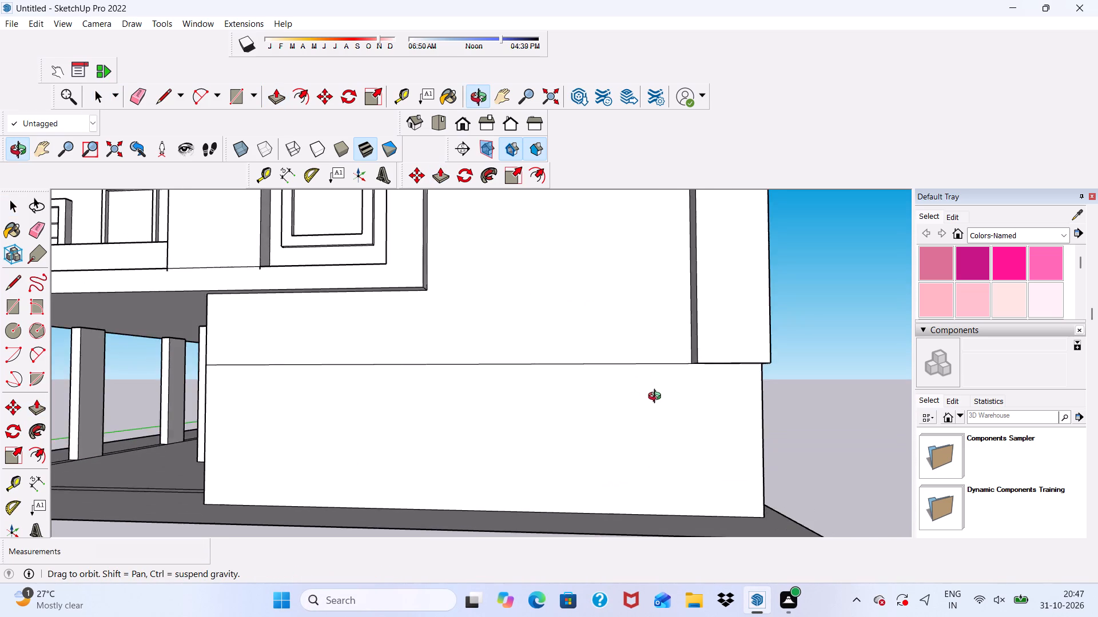
pyautogui.moveTo(657, 398); pyautogui.dragTo(677, 406, button='middle')
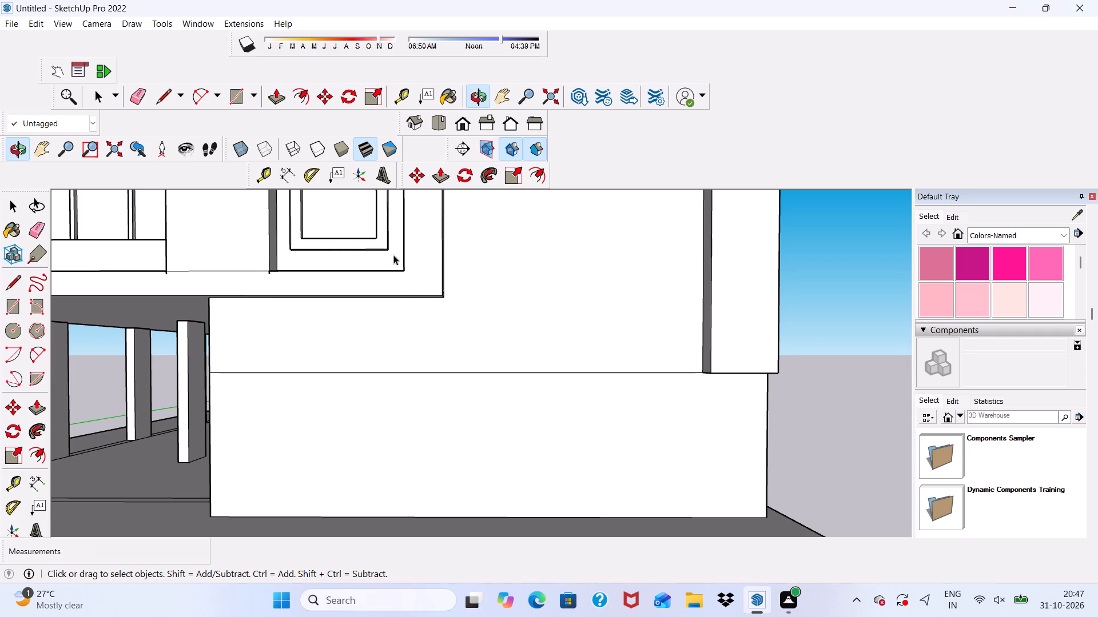
pyautogui.click(232, 95)
pyautogui.scroll(-2, 293, 220)
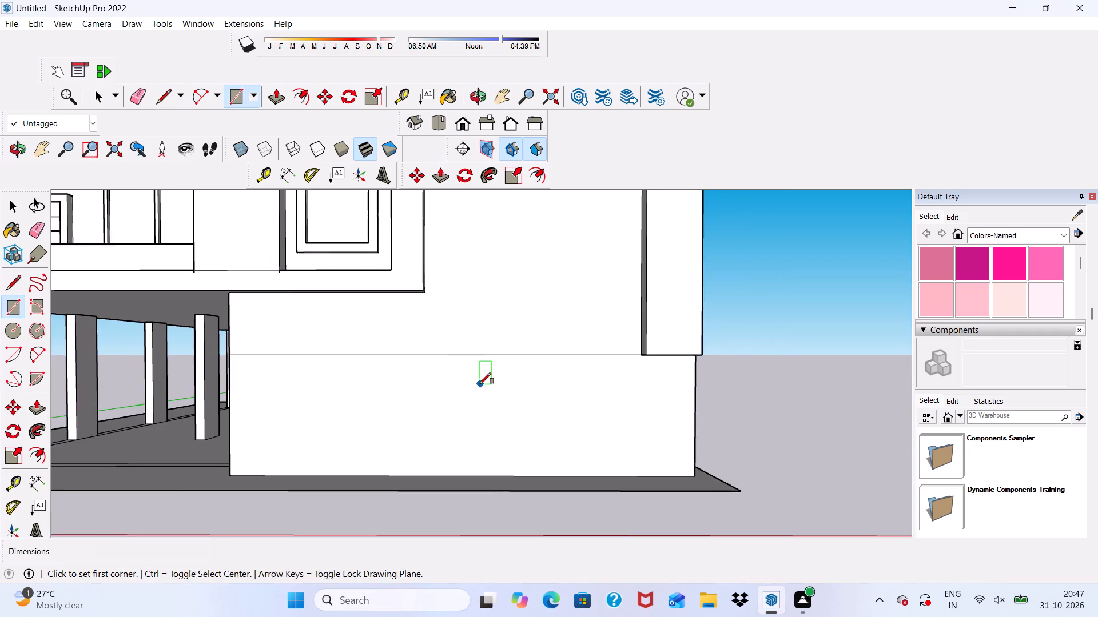
pyautogui.moveTo(480, 384); pyautogui.dragTo(443, 354, button='middle')
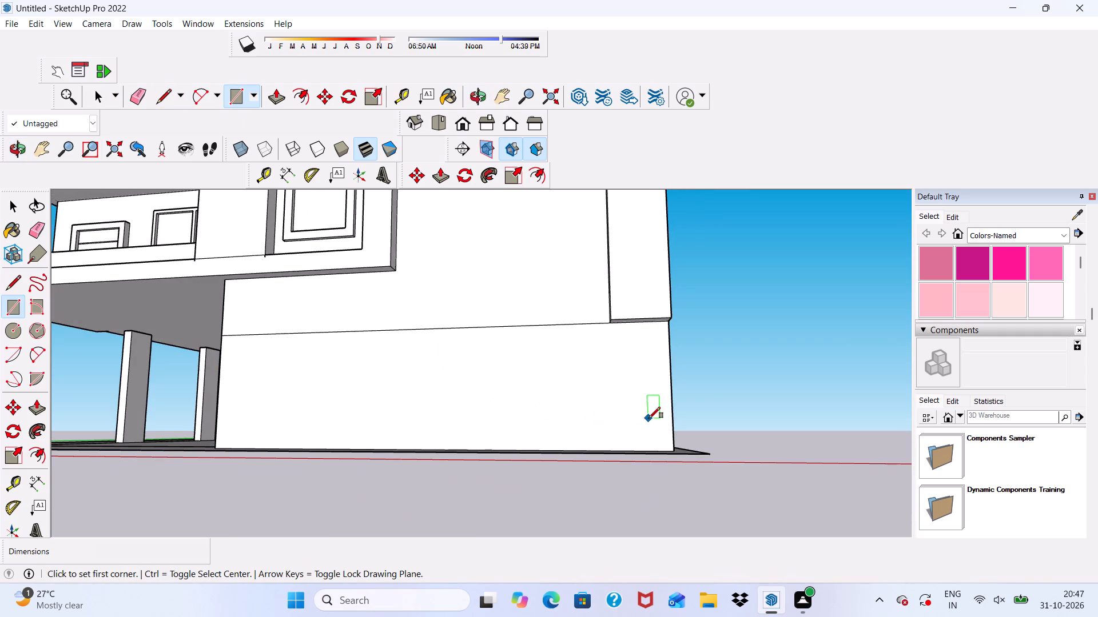
pyautogui.moveTo(694, 411); pyautogui.dragTo(684, 392, button='middle')
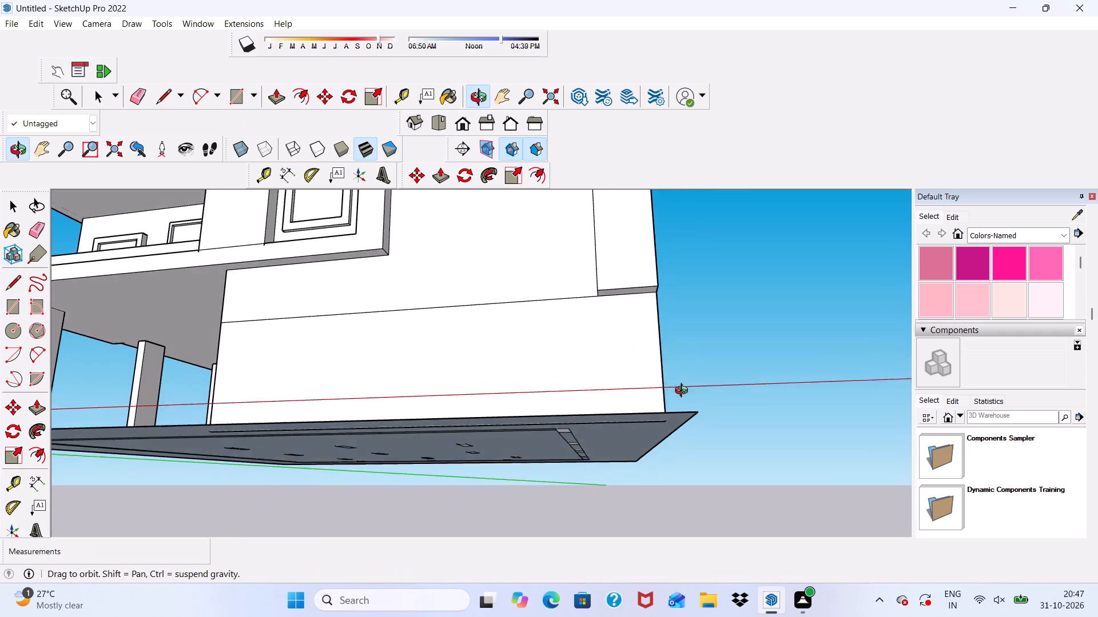
pyautogui.moveTo(684, 392); pyautogui.dragTo(674, 419, button='middle')
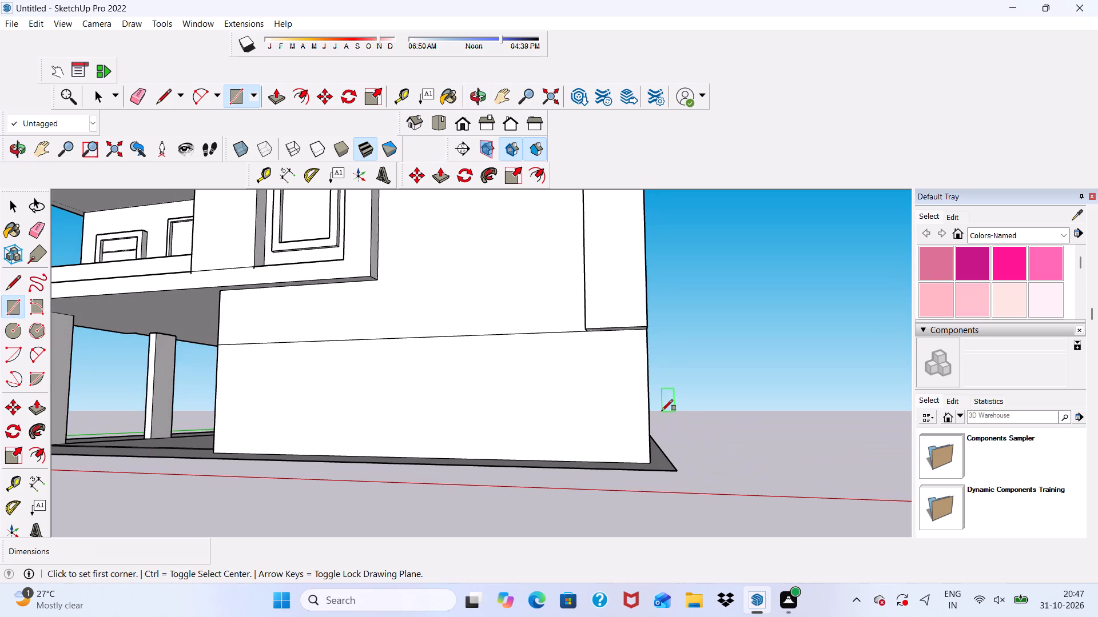
pyautogui.scroll(1, 652, 406)
pyautogui.scroll(1, 630, 340)
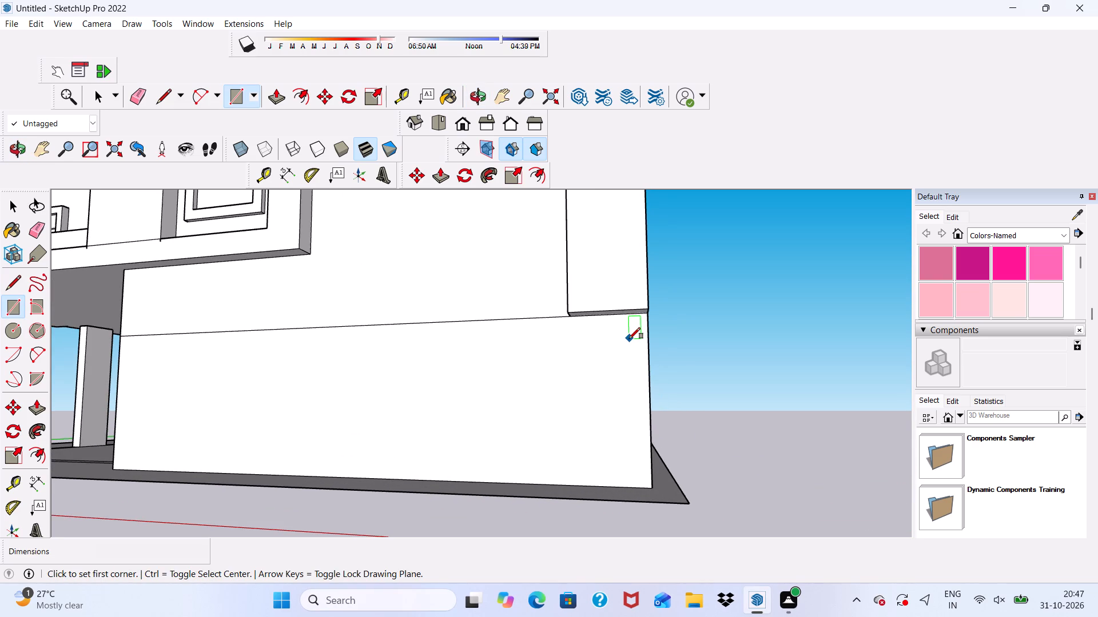
pyautogui.scroll(-2, 628, 333)
pyautogui.moveTo(618, 334); pyautogui.dragTo(625, 288, button='middle')
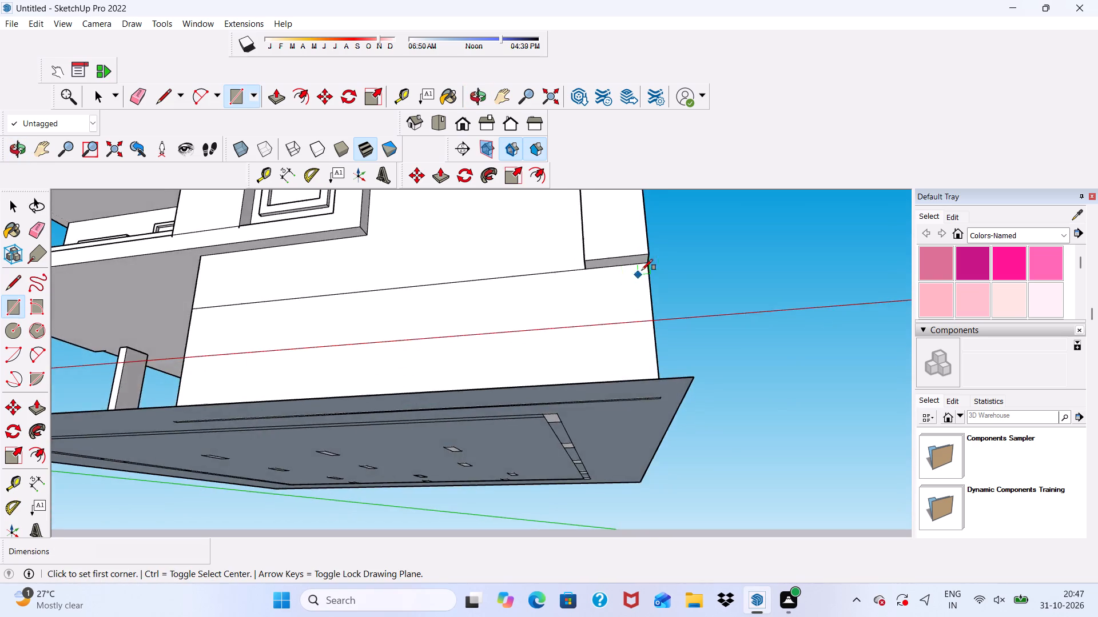
pyautogui.scroll(8, 644, 266)
pyautogui.click(647, 259)
pyautogui.scroll(-7, 567, 312)
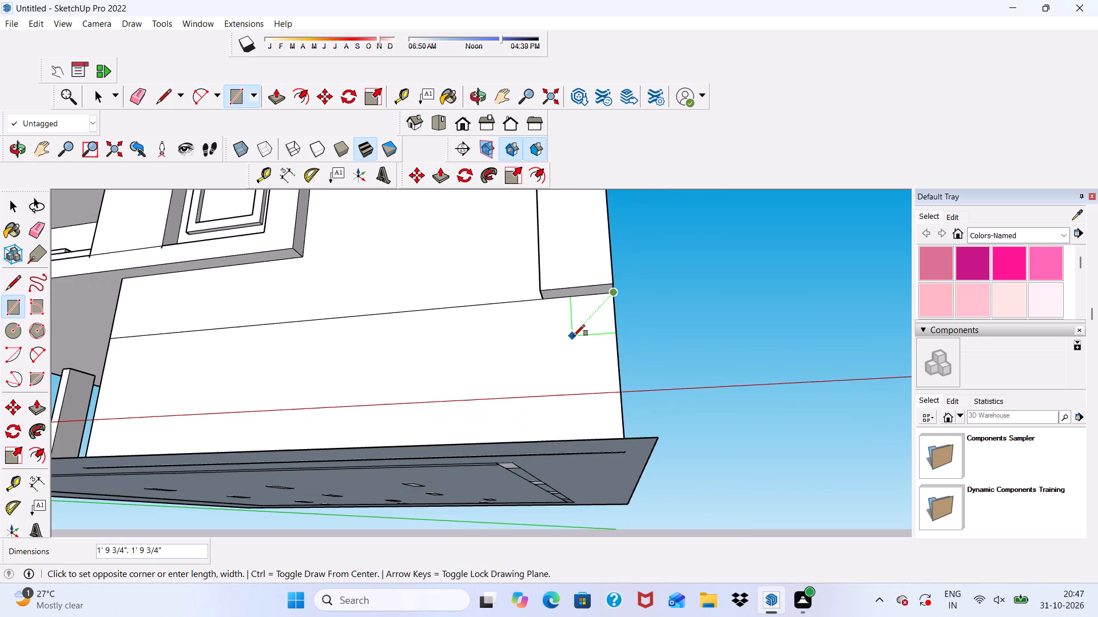
pyautogui.moveTo(575, 344); pyautogui.dragTo(586, 416, button='middle')
pyautogui.scroll(1, 591, 450)
pyautogui.scroll(-5, 591, 354)
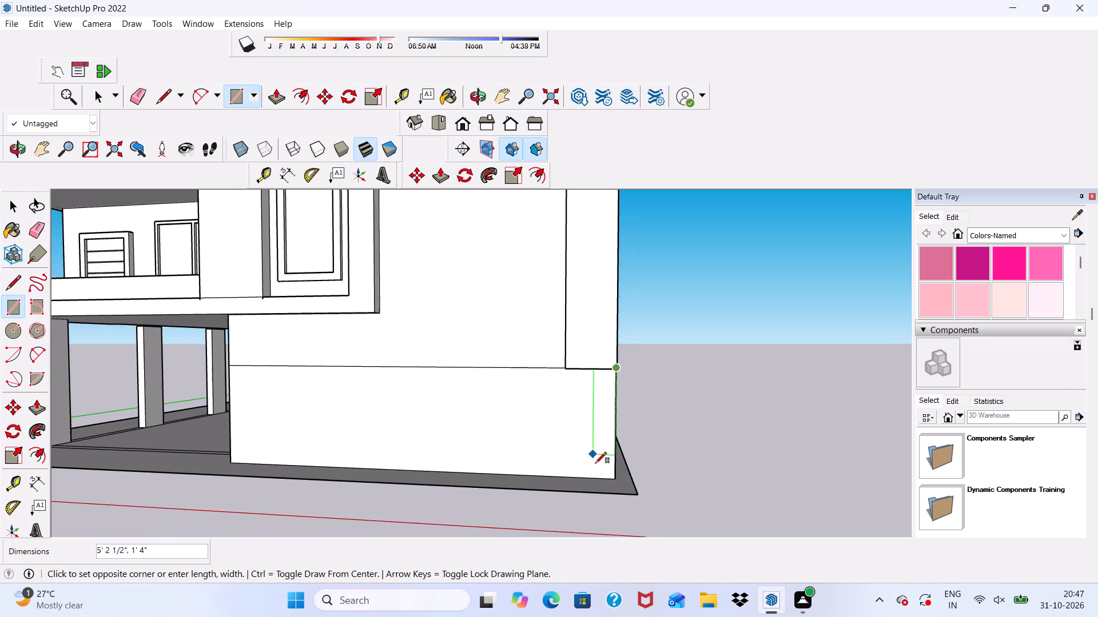
pyautogui.scroll(9, 600, 498)
pyautogui.click(596, 461)
pyautogui.scroll(-4, 548, 407)
# Draw a second upright rectangle about 2' 7/16" by 6' 9 3/16" on the ground-floor wall, from the base to the horizontal line.
pyautogui.moveTo(452, 440); pyautogui.dragTo(471, 430, button='middle')
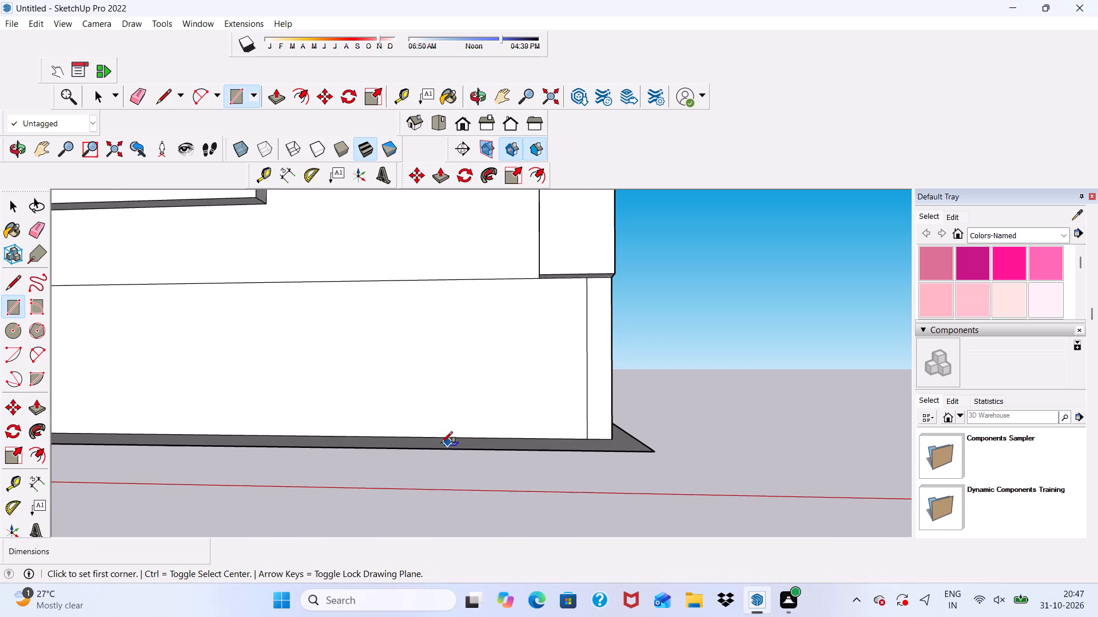
pyautogui.scroll(4, 424, 443)
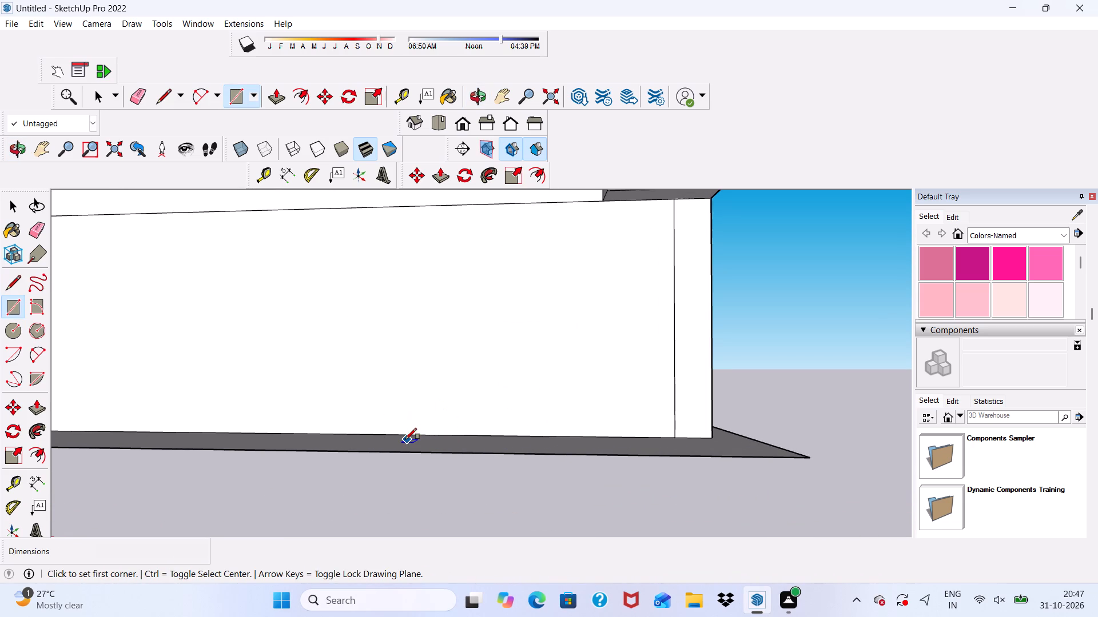
pyautogui.click(396, 436)
pyautogui.scroll(-5, 396, 435)
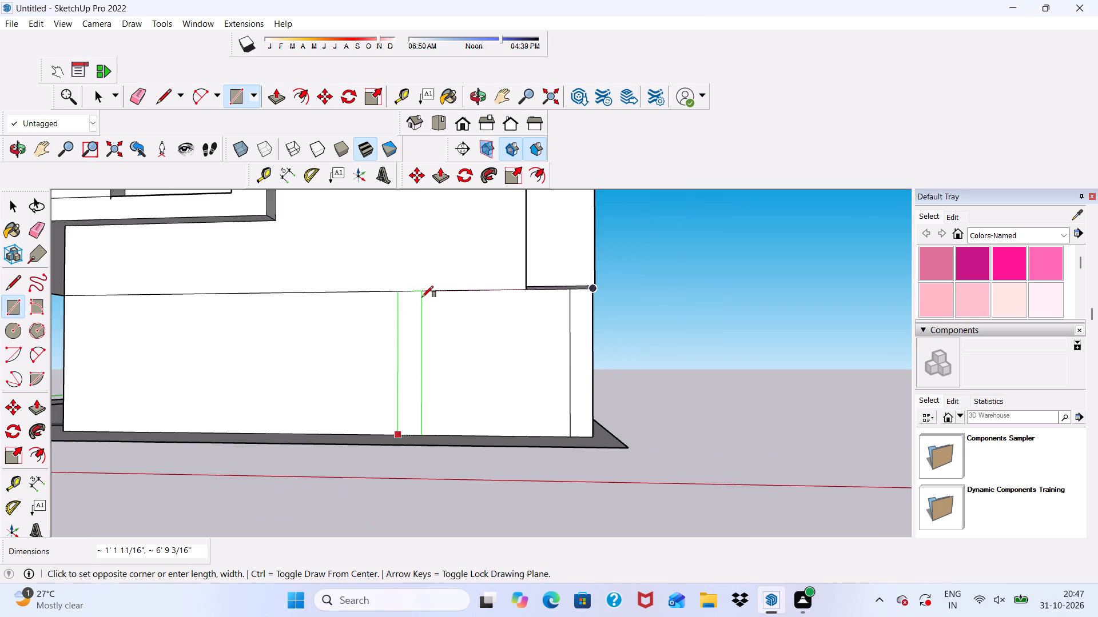
pyautogui.scroll(4, 422, 297)
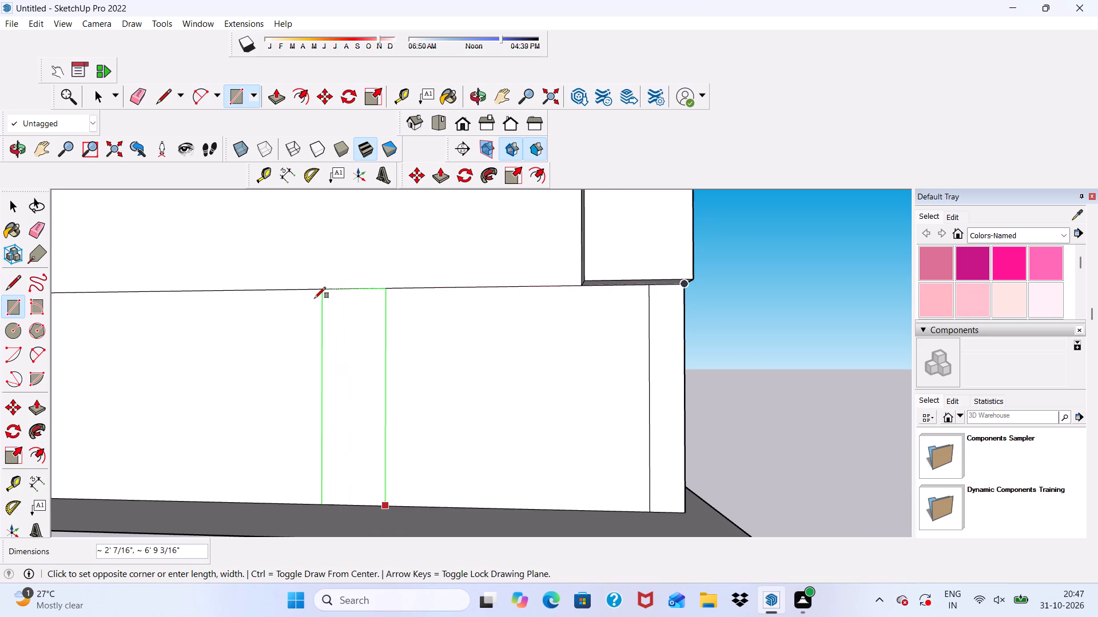
pyautogui.click(319, 294)
pyautogui.scroll(-3, 328, 299)
# Draw a rectangle about 11' 2 5/16" by 11 13/16" beneath the horizontal line, spanning from the inner upright strip to the wall's outer edge.
pyautogui.moveTo(379, 338); pyautogui.dragTo(374, 345, button='middle')
pyautogui.scroll(4, 349, 282)
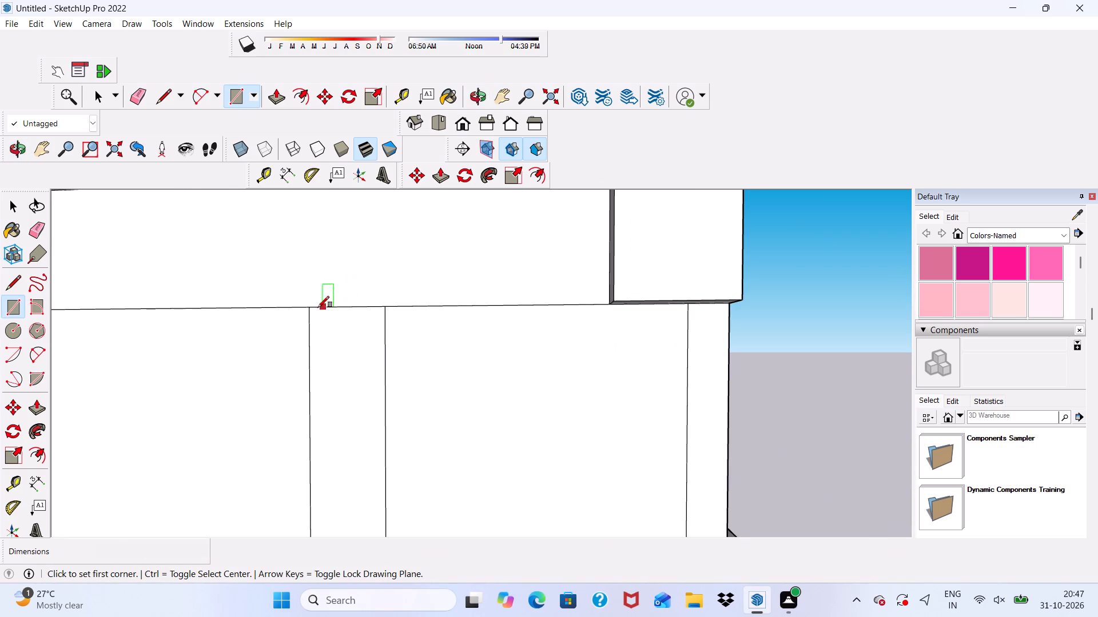
pyautogui.click(311, 307)
pyautogui.scroll(1, 683, 337)
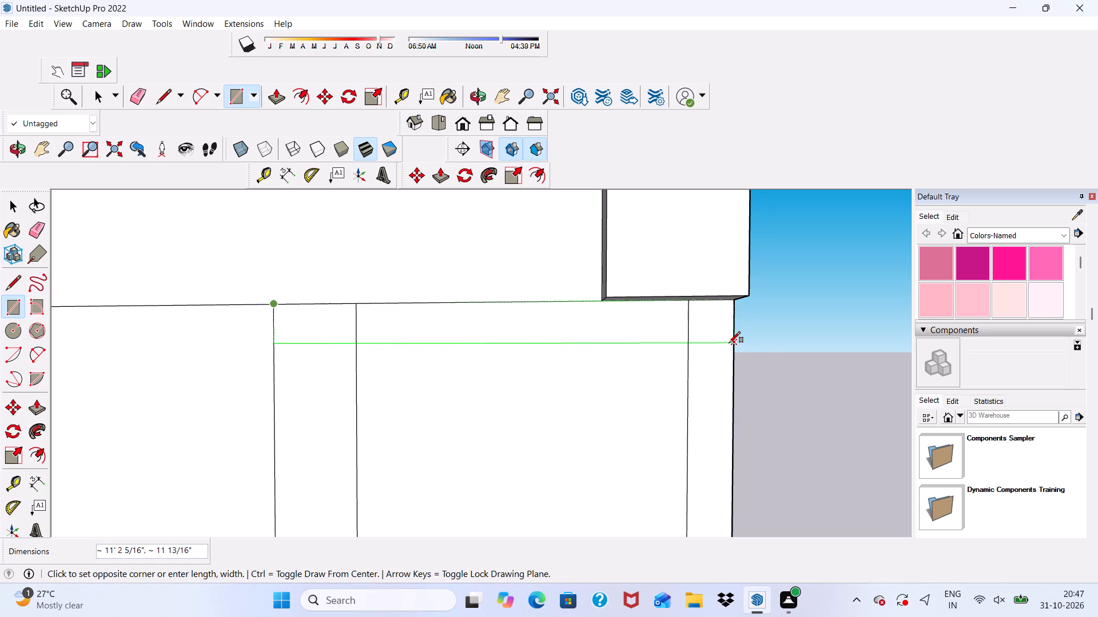
pyautogui.click(729, 343)
# Erase the overlapping lines where the top strip crosses both upright strips, merging them into one frame face.
pyautogui.click(134, 90)
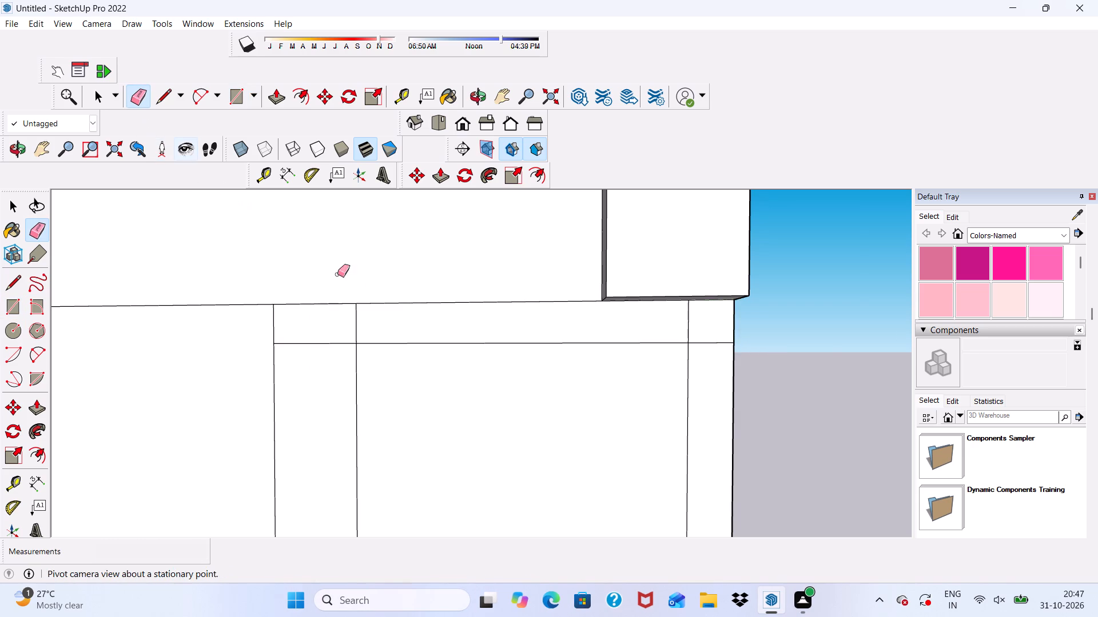
pyautogui.scroll(2, 353, 285)
pyautogui.moveTo(351, 321); pyautogui.dragTo(362, 332)
pyautogui.moveTo(333, 348); pyautogui.dragTo(333, 372)
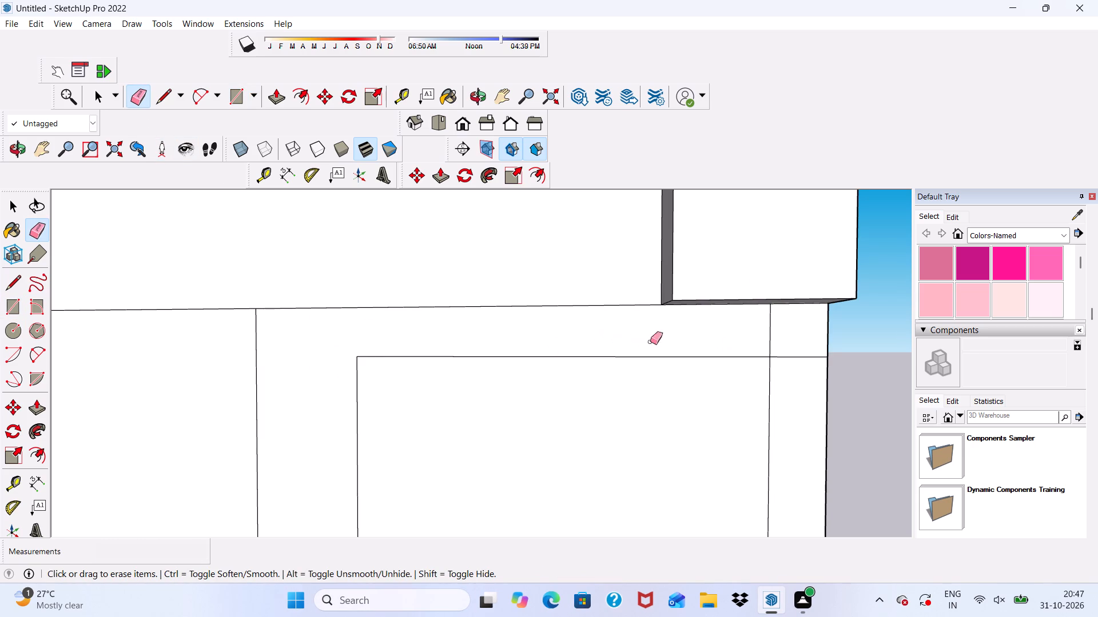
pyautogui.moveTo(759, 339); pyautogui.dragTo(789, 361)
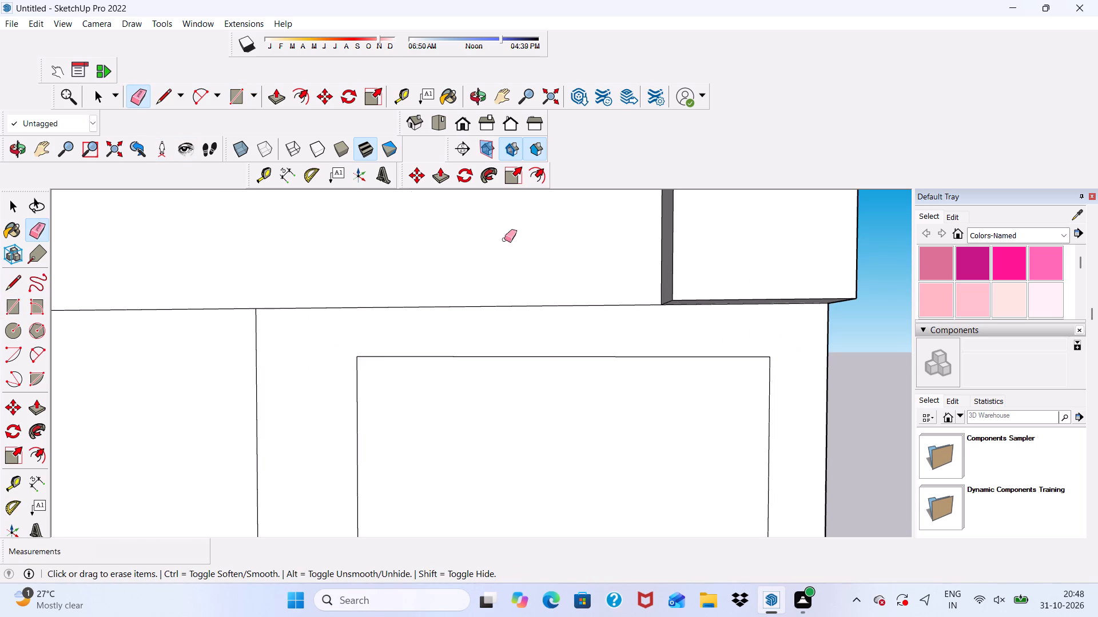
# Push/Pull the frame face 1' out from the ground-floor wall.
pyautogui.click(276, 100)
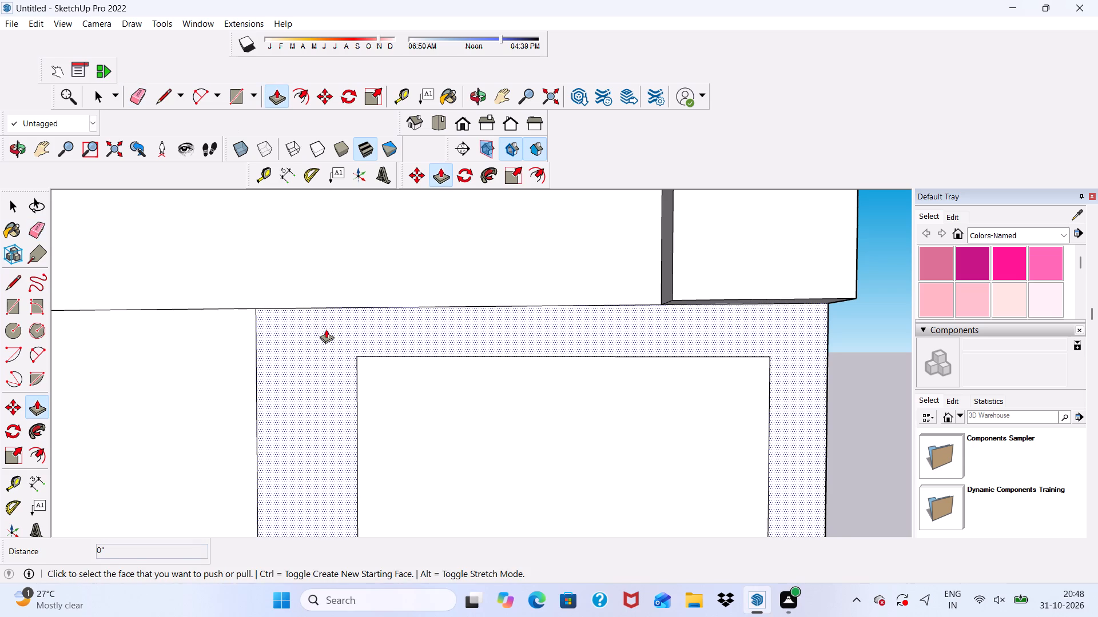
pyautogui.click(326, 329)
pyautogui.scroll(-2, 280, 301)
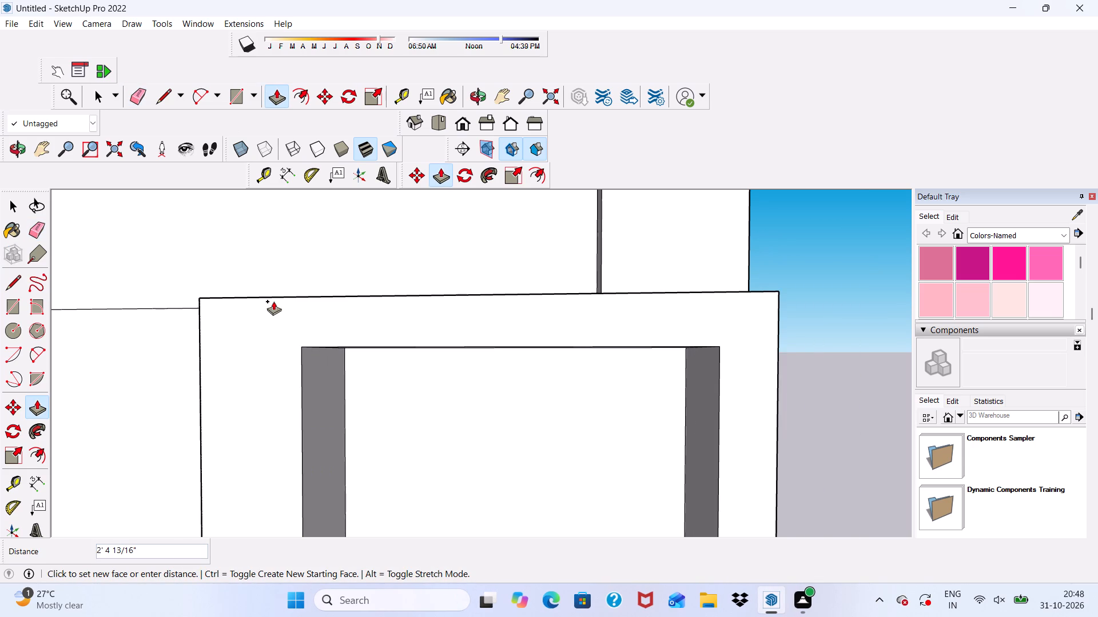
pyautogui.write("1'")
pyautogui.press('Return')
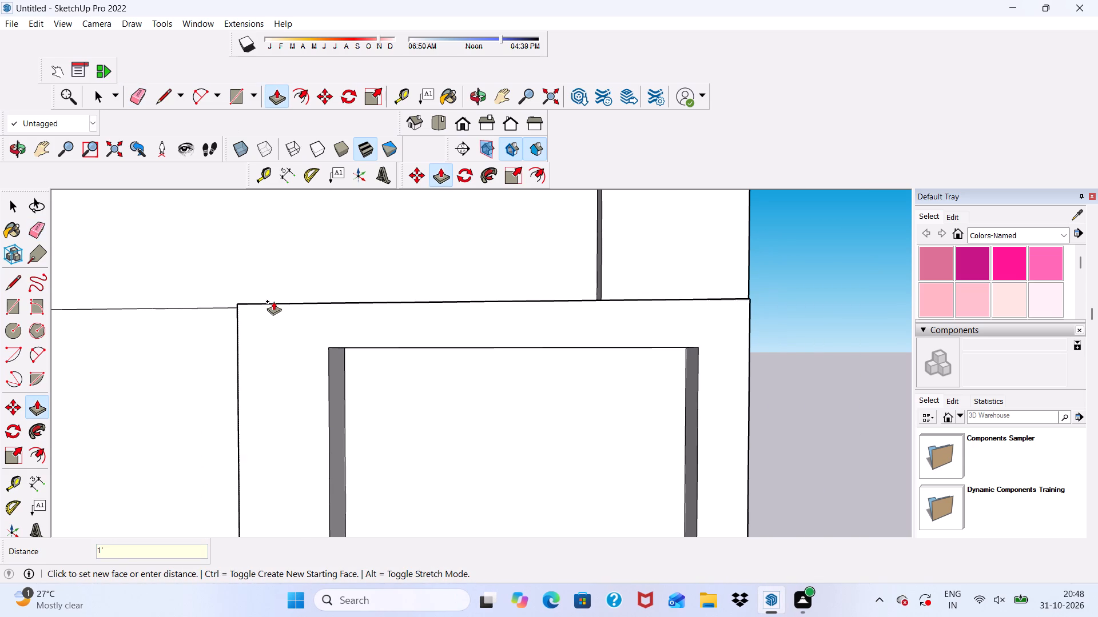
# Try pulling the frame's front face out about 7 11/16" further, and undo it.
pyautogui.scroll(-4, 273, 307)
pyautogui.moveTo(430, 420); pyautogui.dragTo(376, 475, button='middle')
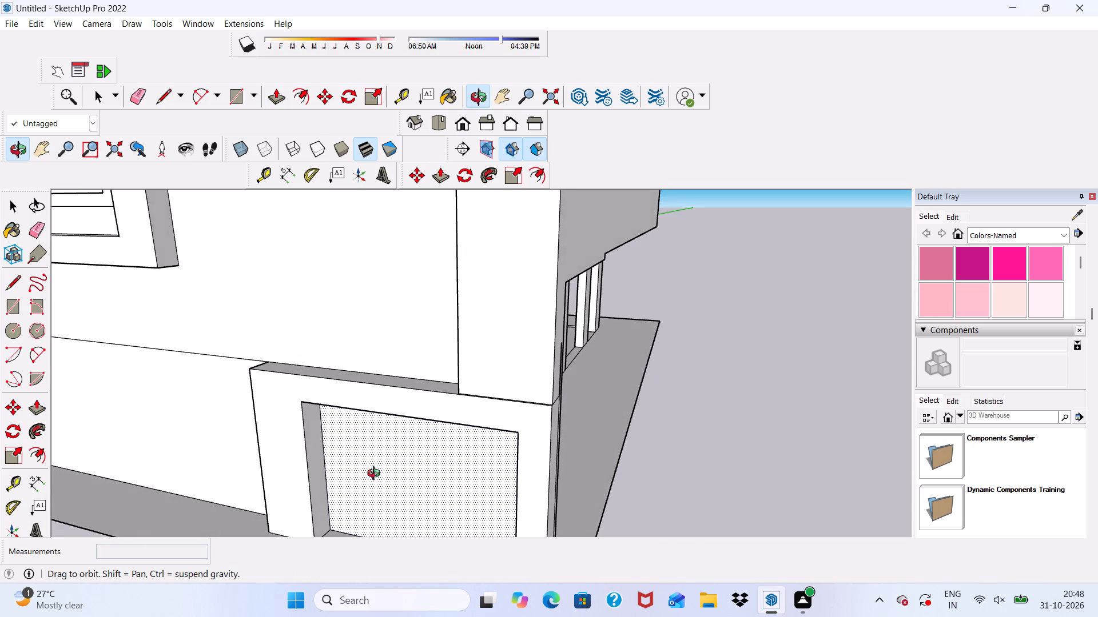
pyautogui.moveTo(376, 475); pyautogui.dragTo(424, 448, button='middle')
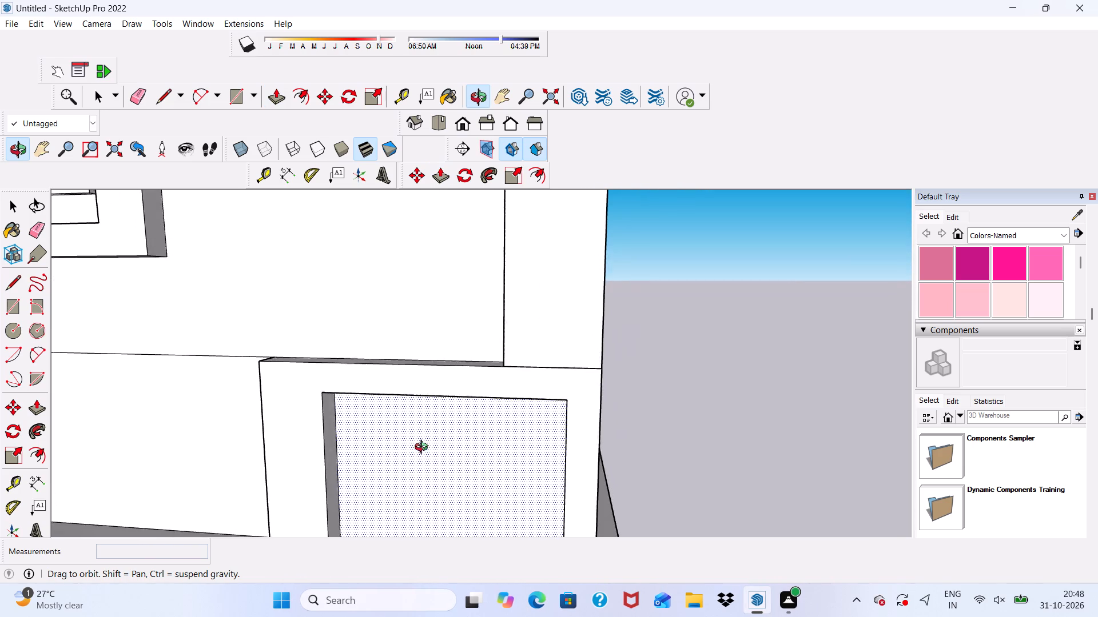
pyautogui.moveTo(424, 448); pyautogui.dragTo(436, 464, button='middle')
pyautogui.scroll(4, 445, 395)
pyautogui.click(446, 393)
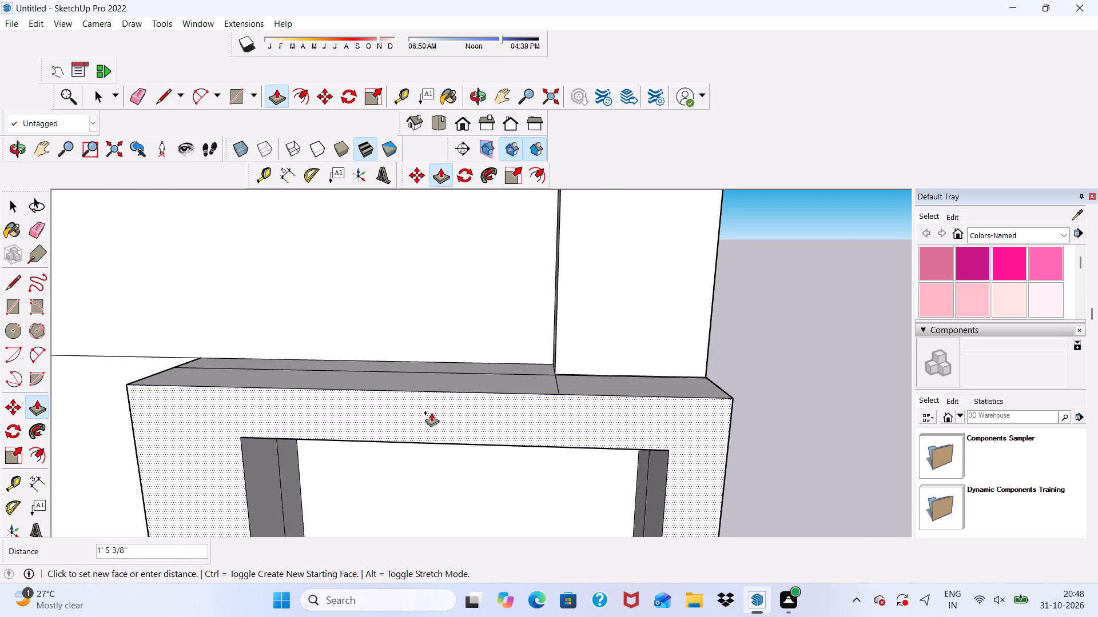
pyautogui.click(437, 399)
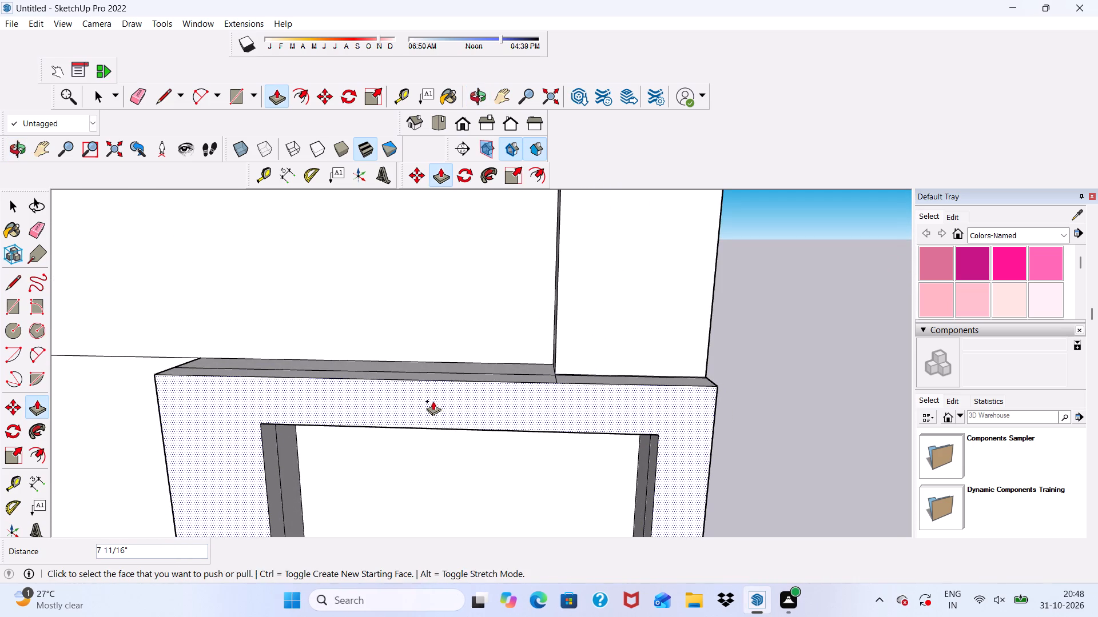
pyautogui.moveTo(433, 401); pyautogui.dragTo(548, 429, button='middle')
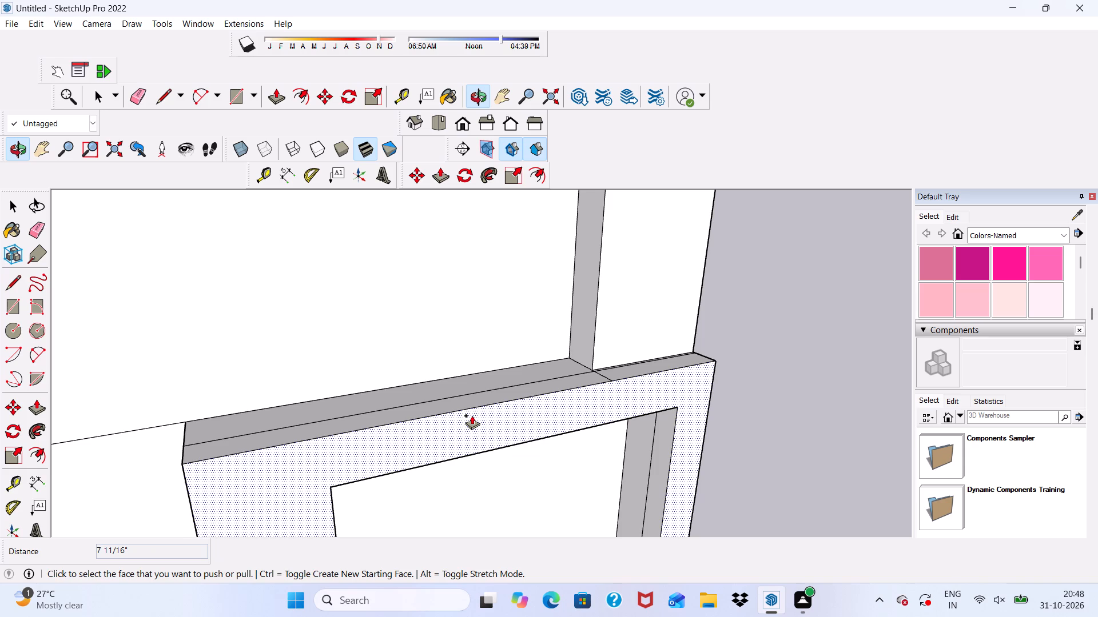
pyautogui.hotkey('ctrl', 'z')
# Push/Pull the frame's front face out another 6".
pyautogui.click(306, 445)
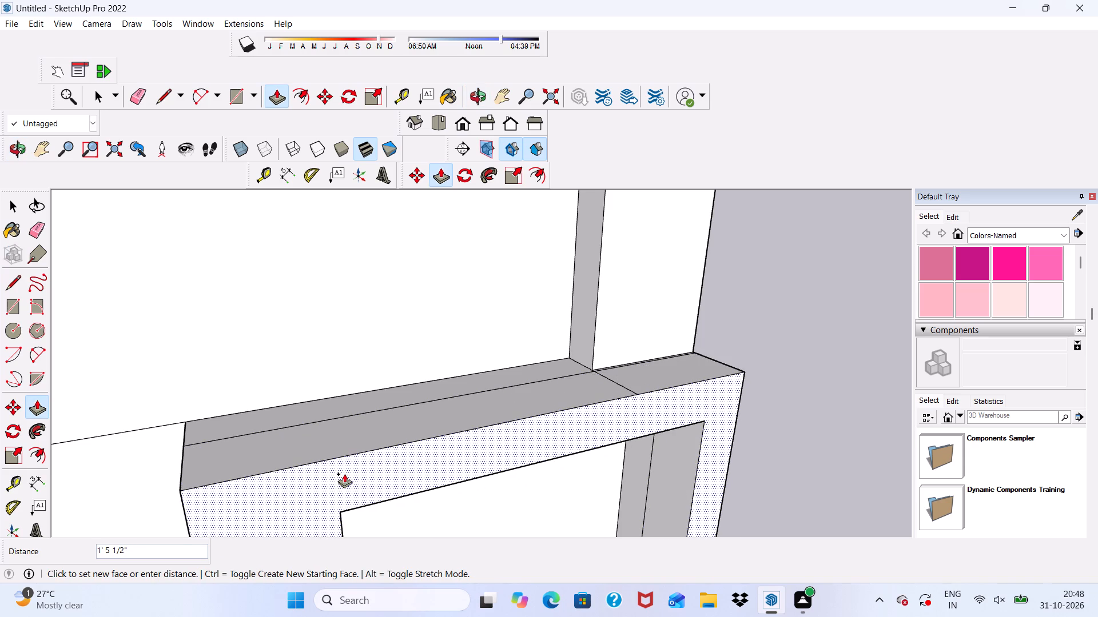
pyautogui.press('6')
pyautogui.hotkey('shift', '"')
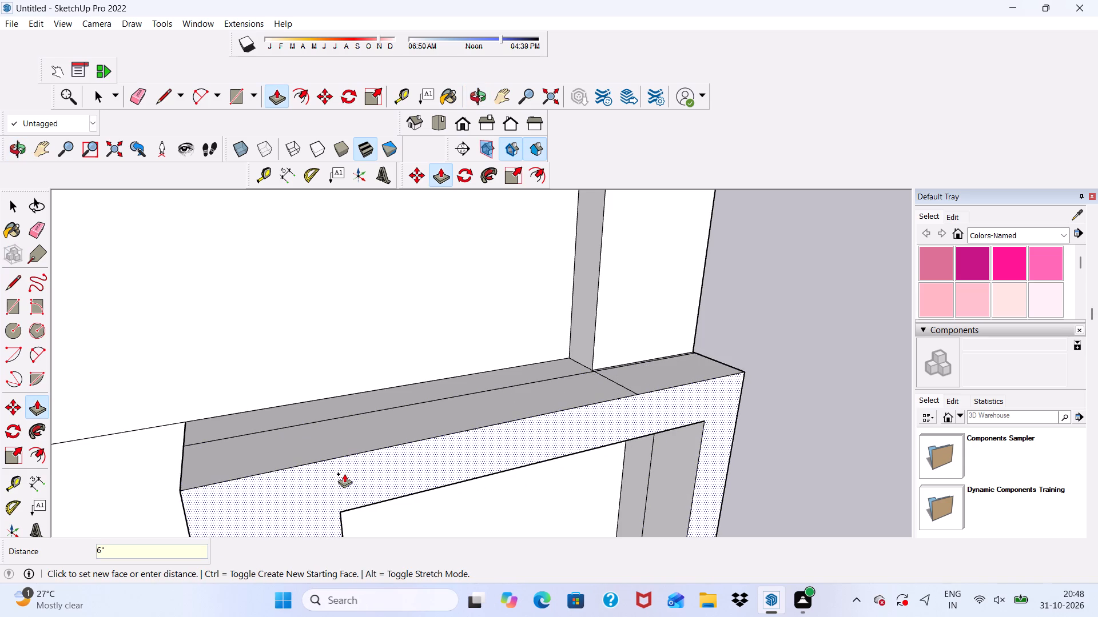
pyautogui.press('Return')
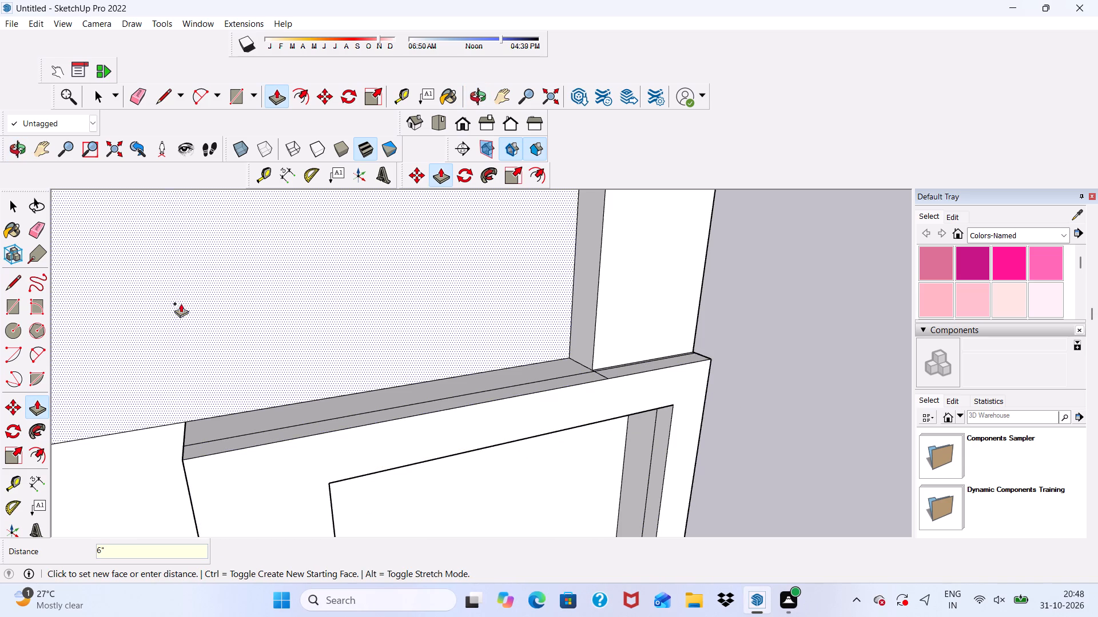
# Erase the leftover seam lines on the frame's top face, including the short ones at the foot of the vertical band.
pyautogui.click(138, 89)
pyautogui.scroll(3, 312, 388)
pyautogui.click(307, 431)
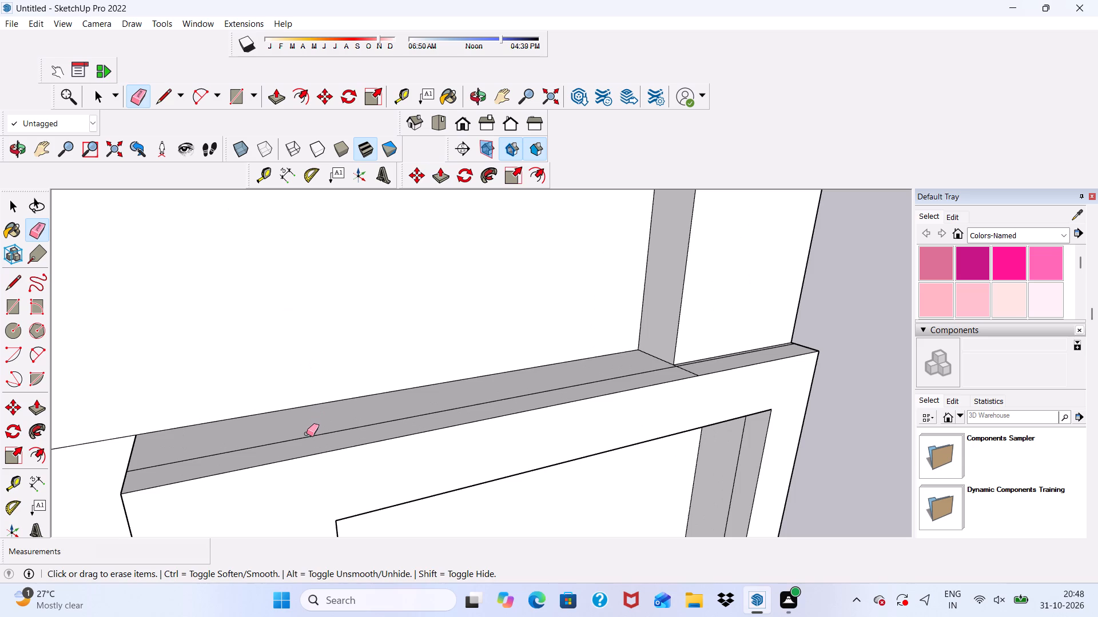
pyautogui.click(307, 436)
pyautogui.scroll(-5, 222, 411)
pyautogui.moveTo(536, 409); pyautogui.dragTo(536, 414, button='middle')
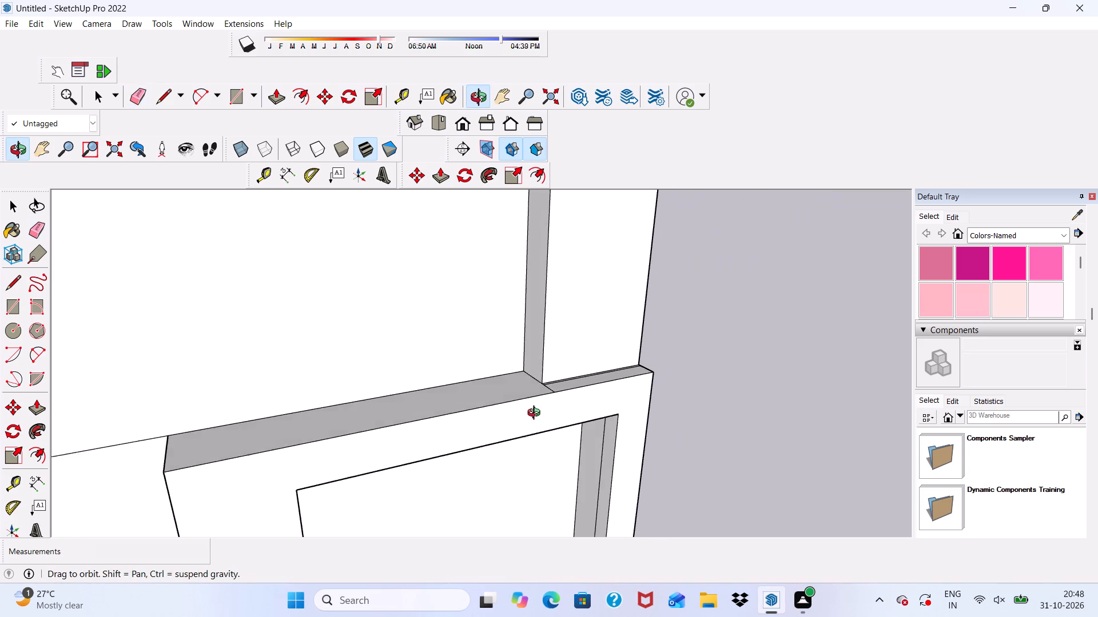
pyautogui.moveTo(536, 414); pyautogui.dragTo(524, 446, button='middle')
pyautogui.scroll(14, 554, 375)
pyautogui.scroll(4, 523, 443)
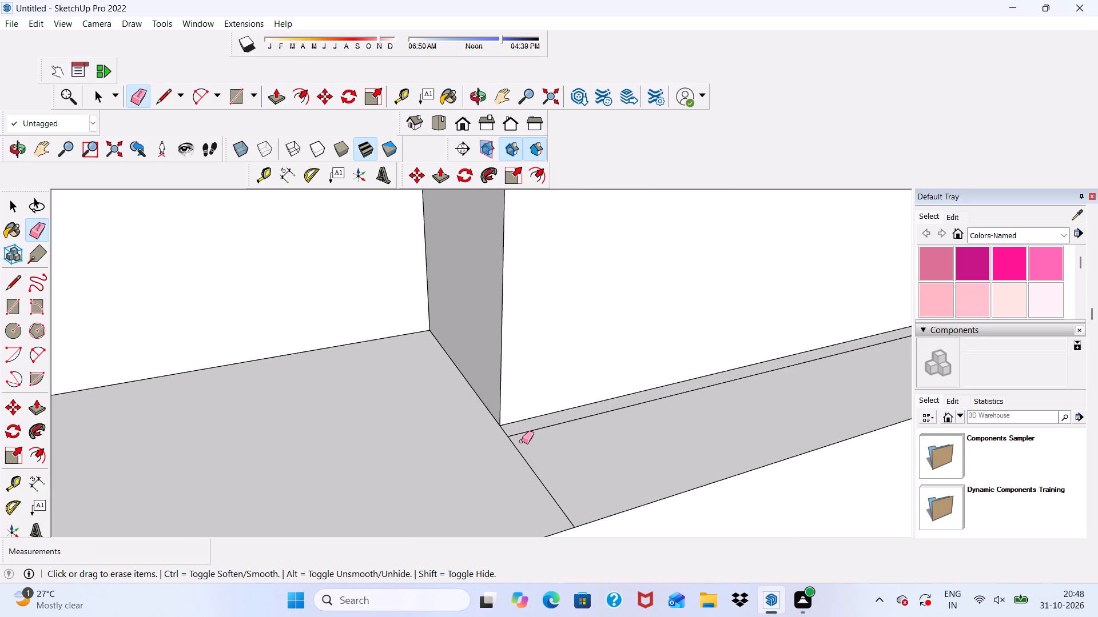
pyautogui.scroll(4, 521, 436)
pyautogui.moveTo(523, 425); pyautogui.dragTo(515, 468)
pyautogui.scroll(-4, 486, 420)
pyautogui.scroll(3, 482, 428)
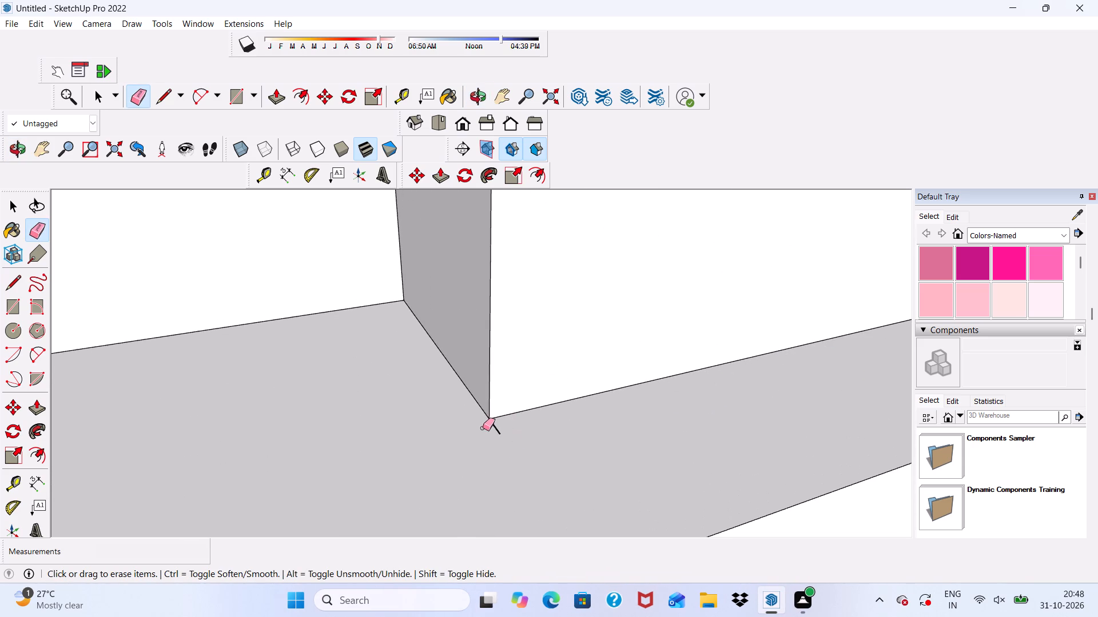
pyautogui.moveTo(484, 428); pyautogui.dragTo(496, 426)
pyautogui.scroll(-17, 499, 400)
pyautogui.moveTo(377, 414); pyautogui.dragTo(327, 255, button='middle')
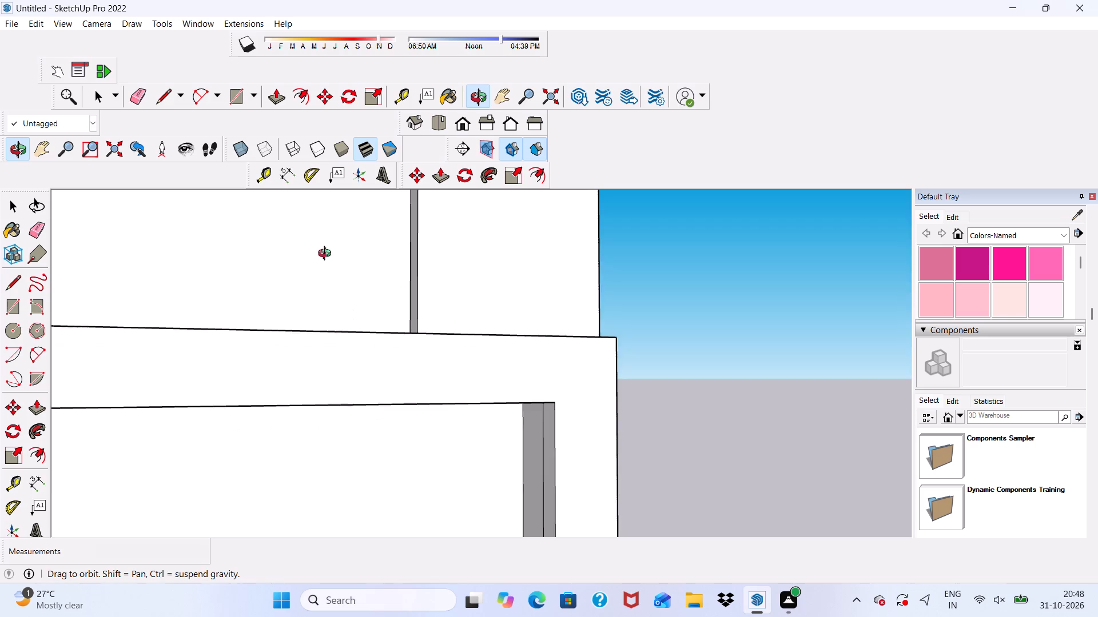
# Erase the leftover seam lines on the inner side and top faces of the ground-floor frame's opening.
pyautogui.moveTo(327, 255); pyautogui.dragTo(138, 292, button='middle')
pyautogui.scroll(5, 265, 458)
pyautogui.moveTo(214, 446); pyautogui.dragTo(230, 437)
pyautogui.scroll(-1, 241, 434)
pyautogui.moveTo(245, 436); pyautogui.dragTo(316, 324, button='middle')
pyautogui.moveTo(317, 247); pyautogui.dragTo(319, 263)
pyautogui.scroll(-4, 334, 312)
pyautogui.moveTo(743, 367); pyautogui.dragTo(770, 380, button='middle')
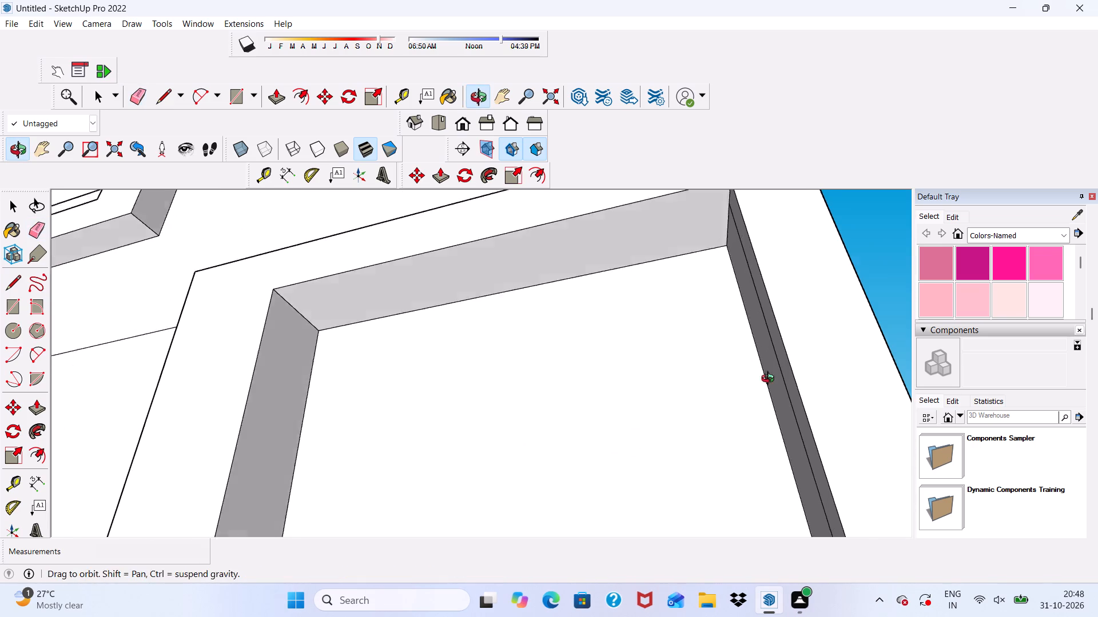
pyautogui.moveTo(770, 380); pyautogui.dragTo(815, 411, button='middle')
pyautogui.scroll(1, 805, 387)
pyautogui.moveTo(795, 360); pyautogui.dragTo(799, 366)
pyautogui.scroll(-9, 738, 366)
pyautogui.moveTo(673, 364); pyautogui.dragTo(678, 412, button='middle')
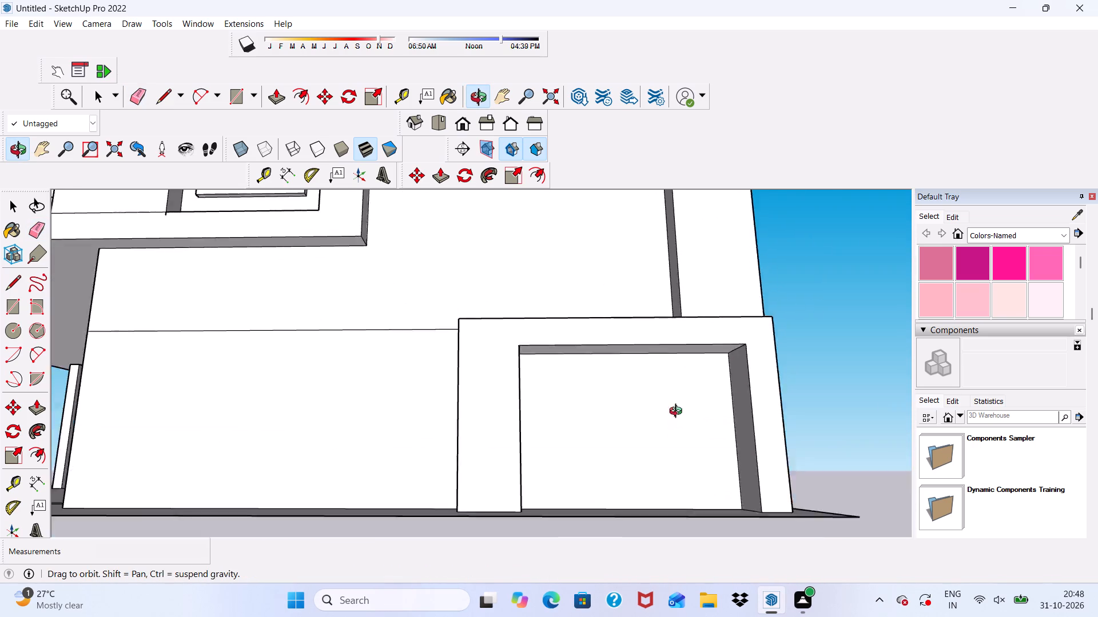
pyautogui.moveTo(678, 412); pyautogui.dragTo(658, 466, button='middle')
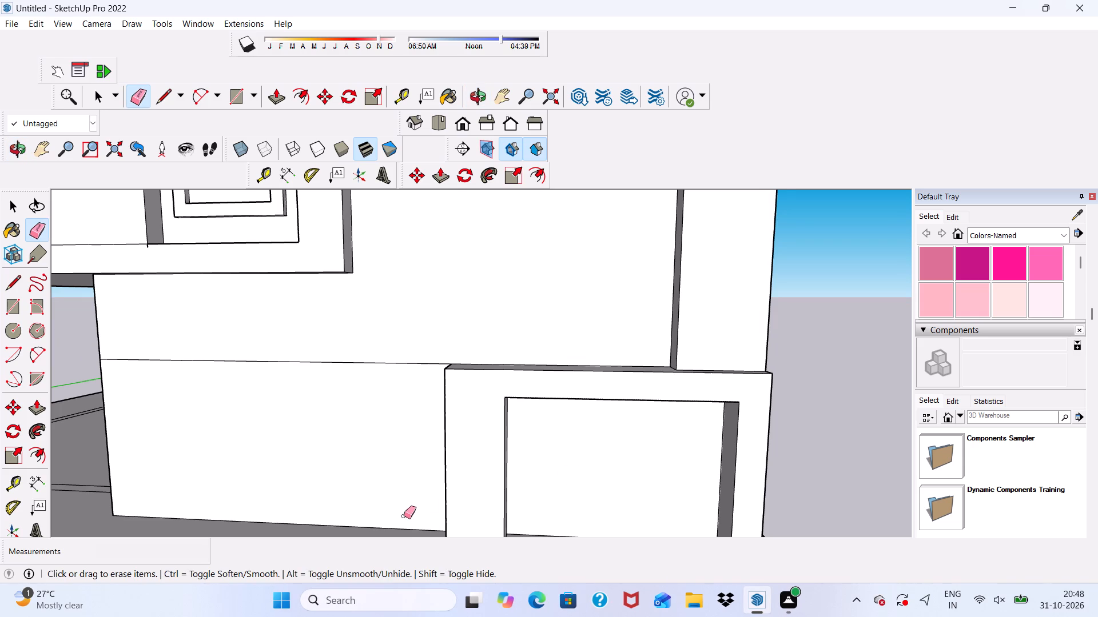
pyautogui.scroll(-2, 463, 370)
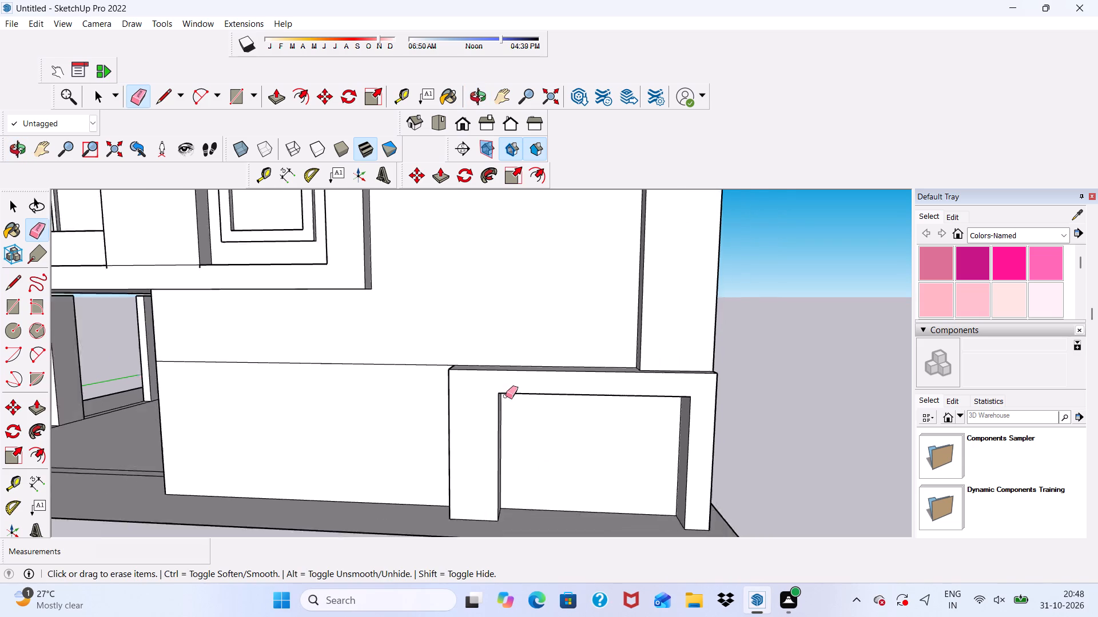
pyautogui.scroll(-5, 506, 396)
pyautogui.press('space')
# Draw a narrow rectangle about 6' 9" high beside the frame, from the wall's horizontal line down to its base.
pyautogui.moveTo(457, 407); pyautogui.dragTo(463, 378, button='middle')
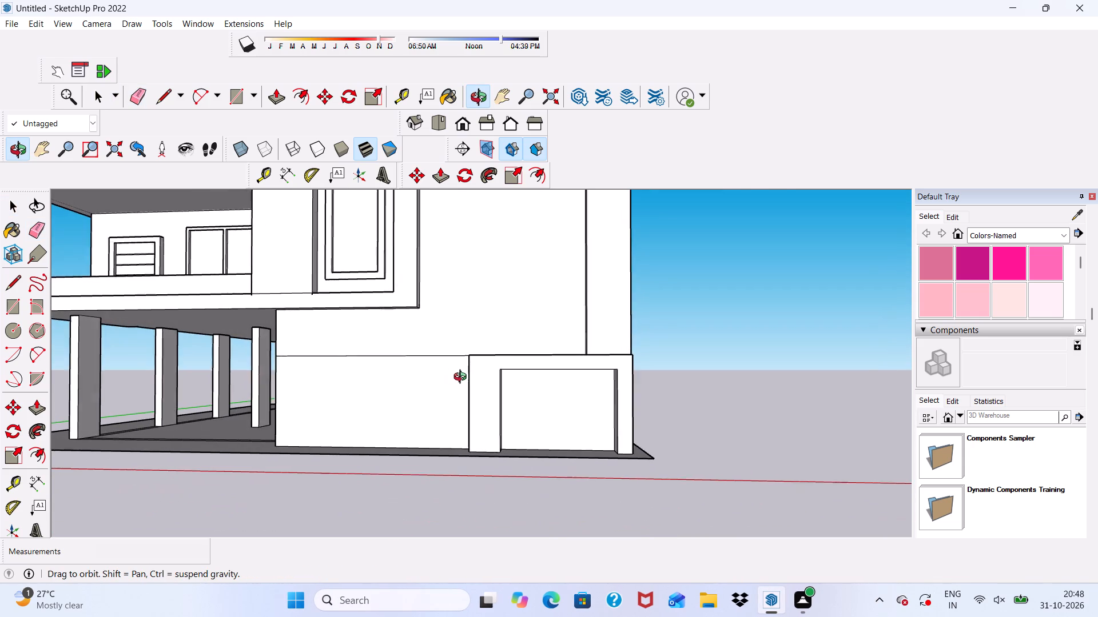
pyautogui.moveTo(463, 378); pyautogui.dragTo(468, 383, button='middle')
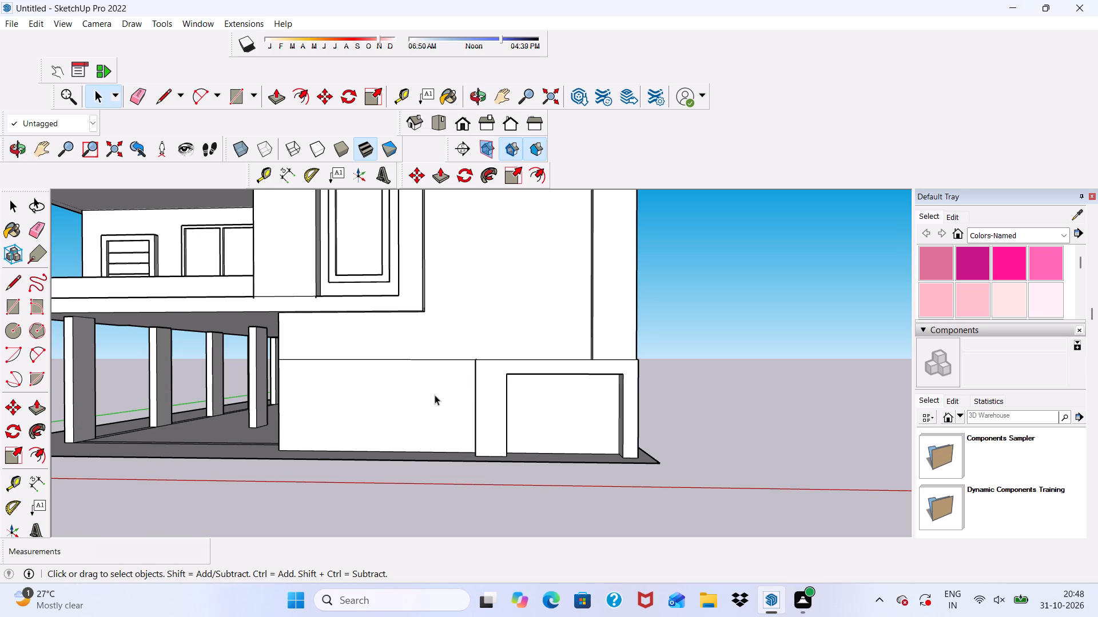
pyautogui.moveTo(364, 368); pyautogui.dragTo(411, 394, button='middle')
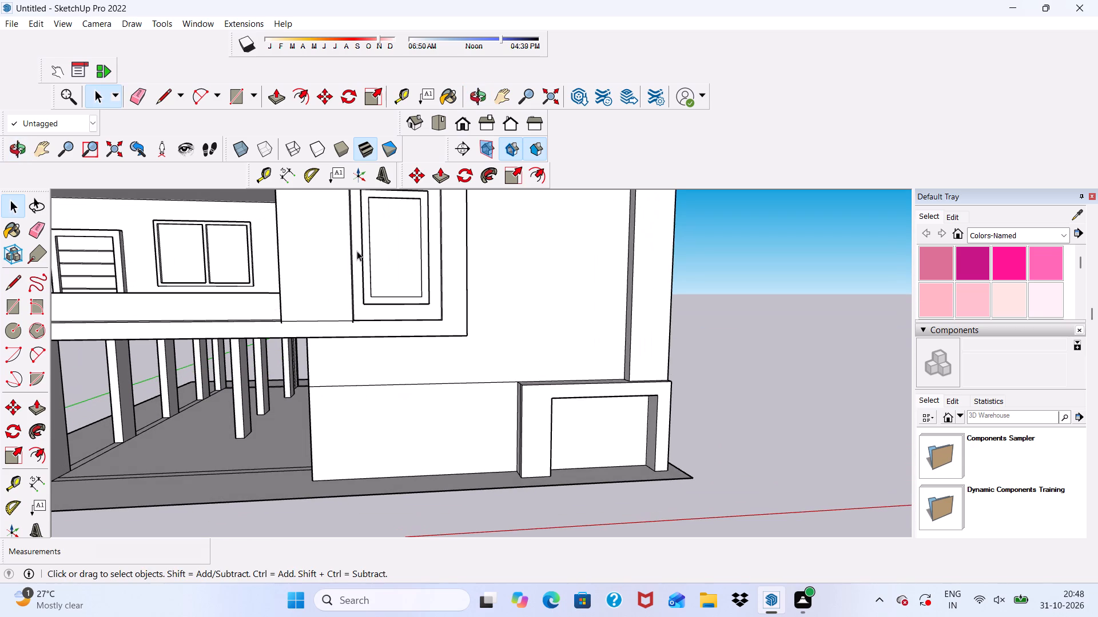
pyautogui.click(227, 90)
pyautogui.scroll(3, 456, 348)
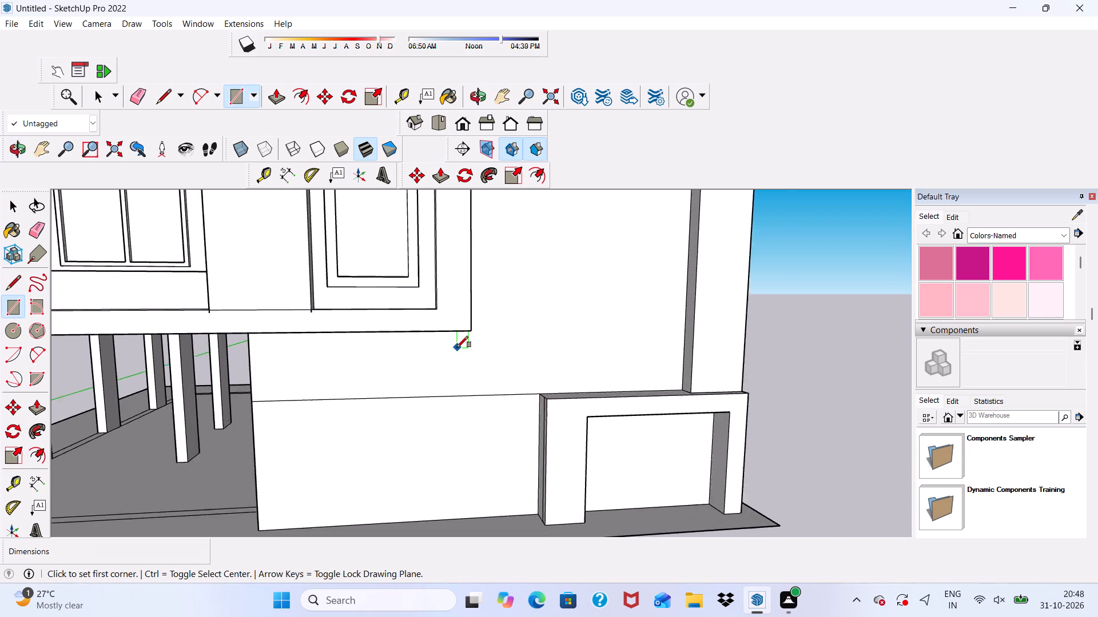
pyautogui.scroll(1, 457, 347)
pyautogui.scroll(-1, 470, 392)
pyautogui.moveTo(470, 392); pyautogui.dragTo(442, 374, button='middle')
pyautogui.scroll(5, 448, 399)
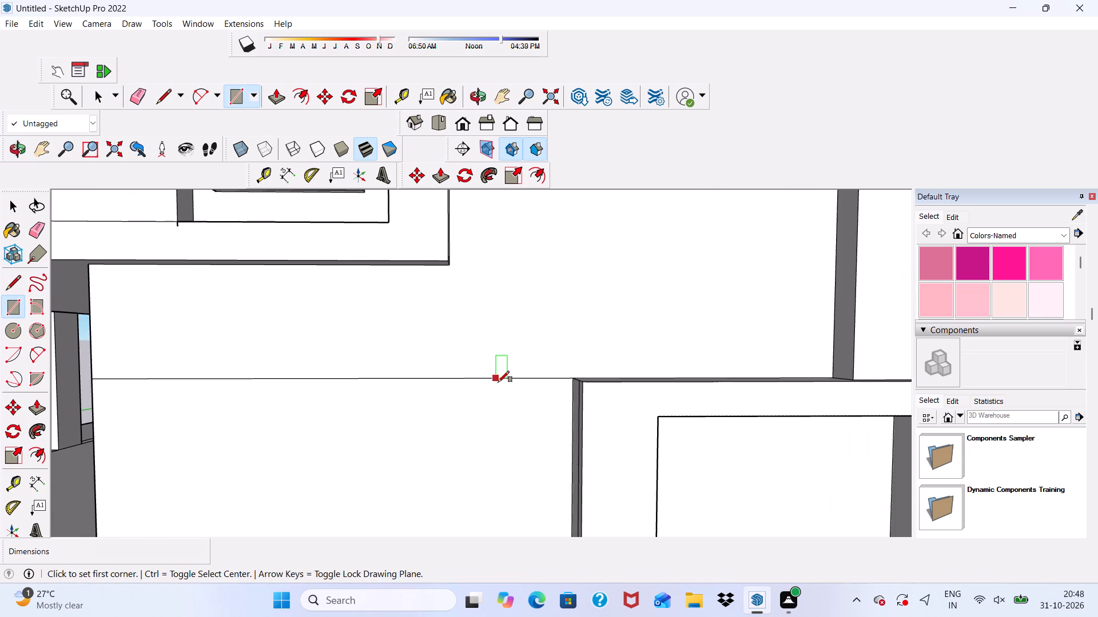
pyautogui.click(500, 380)
pyautogui.scroll(-5, 470, 307)
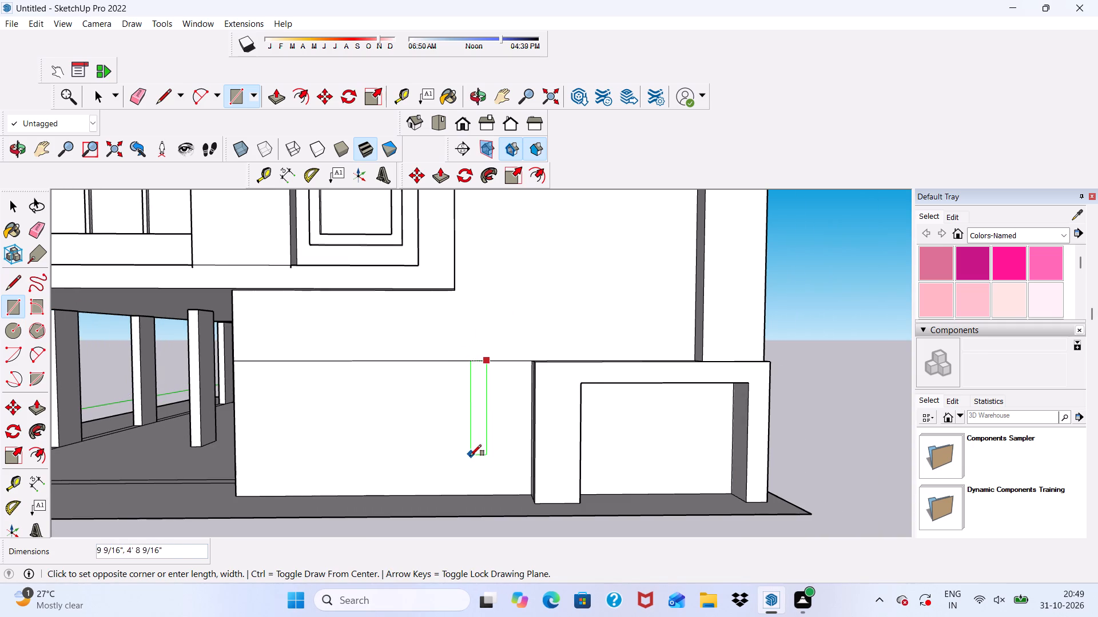
pyautogui.scroll(3, 468, 456)
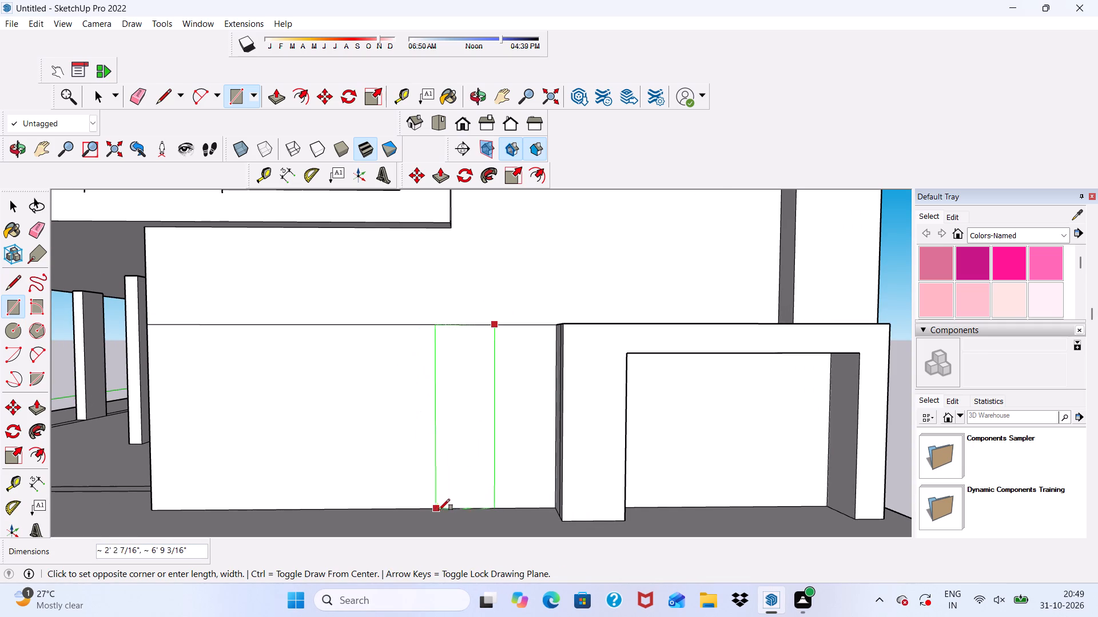
pyautogui.click(447, 510)
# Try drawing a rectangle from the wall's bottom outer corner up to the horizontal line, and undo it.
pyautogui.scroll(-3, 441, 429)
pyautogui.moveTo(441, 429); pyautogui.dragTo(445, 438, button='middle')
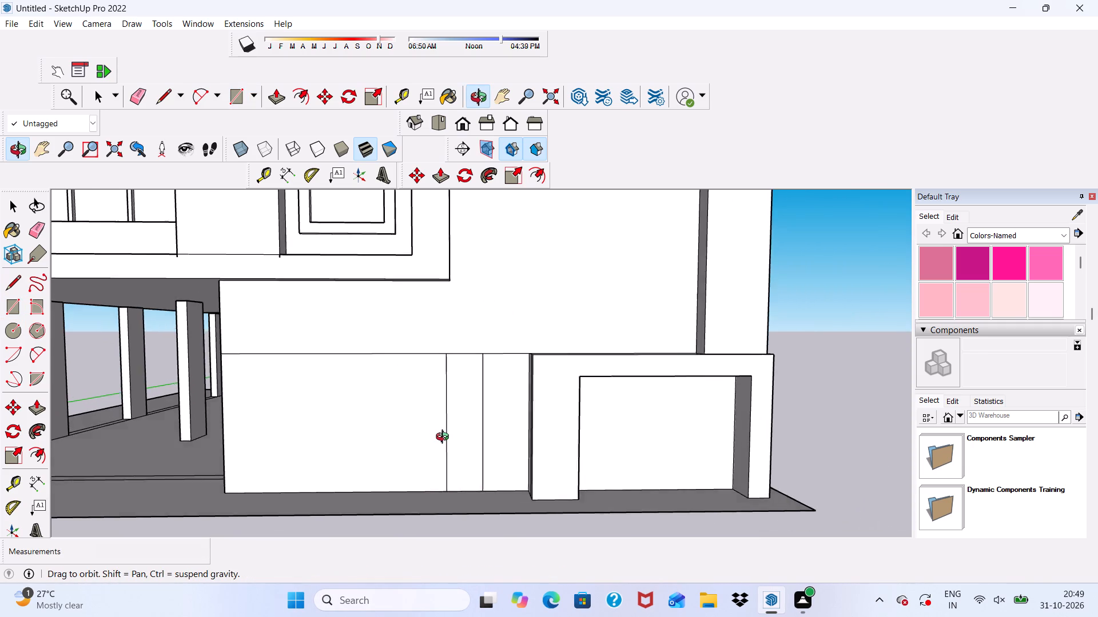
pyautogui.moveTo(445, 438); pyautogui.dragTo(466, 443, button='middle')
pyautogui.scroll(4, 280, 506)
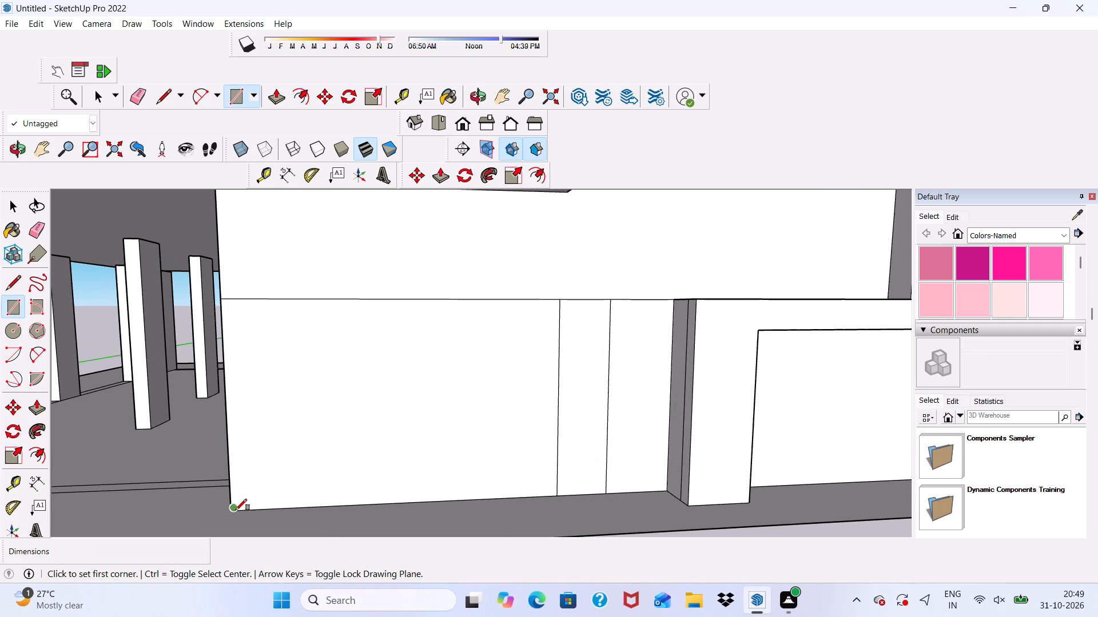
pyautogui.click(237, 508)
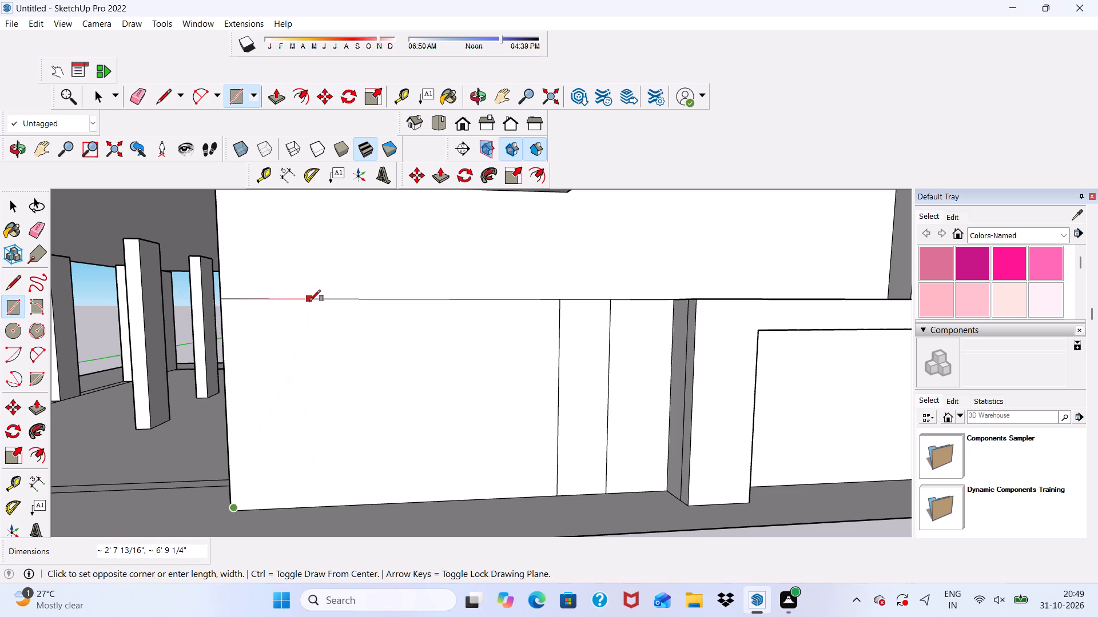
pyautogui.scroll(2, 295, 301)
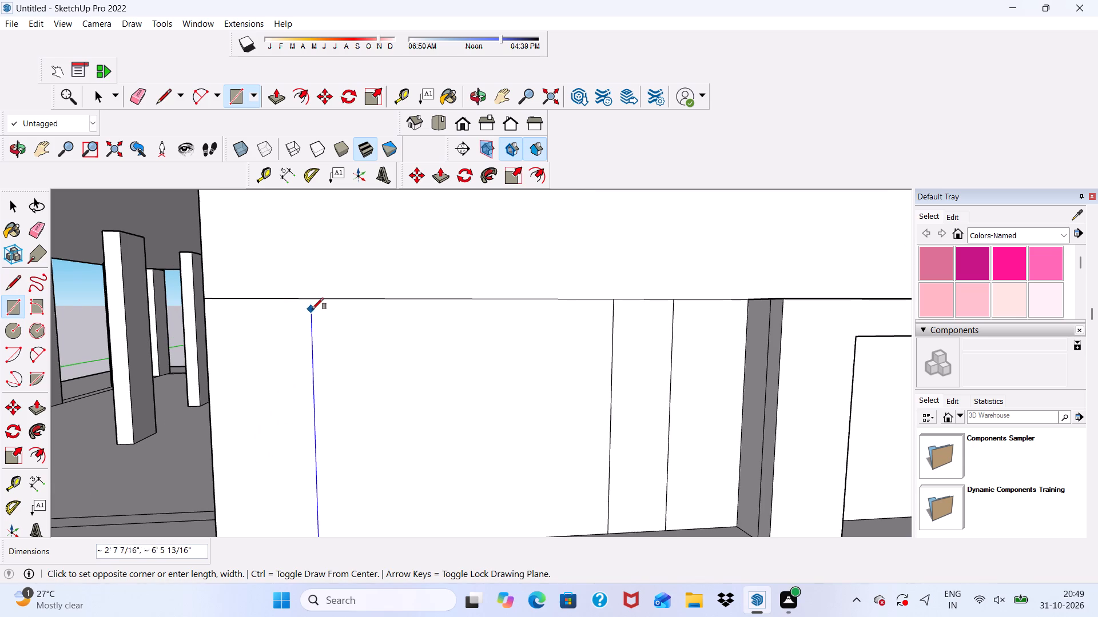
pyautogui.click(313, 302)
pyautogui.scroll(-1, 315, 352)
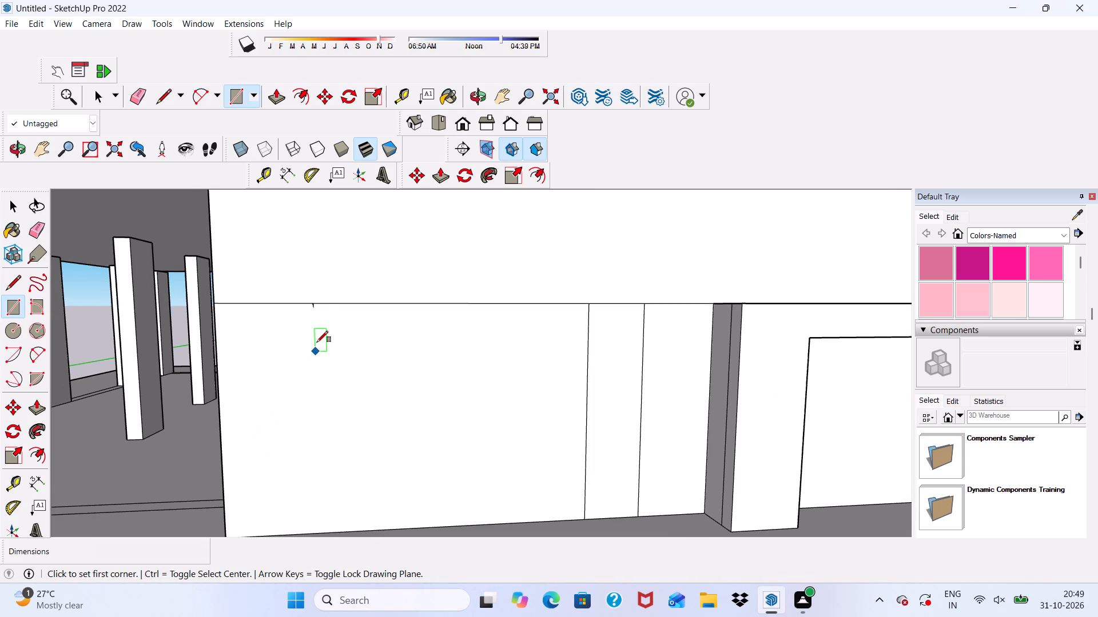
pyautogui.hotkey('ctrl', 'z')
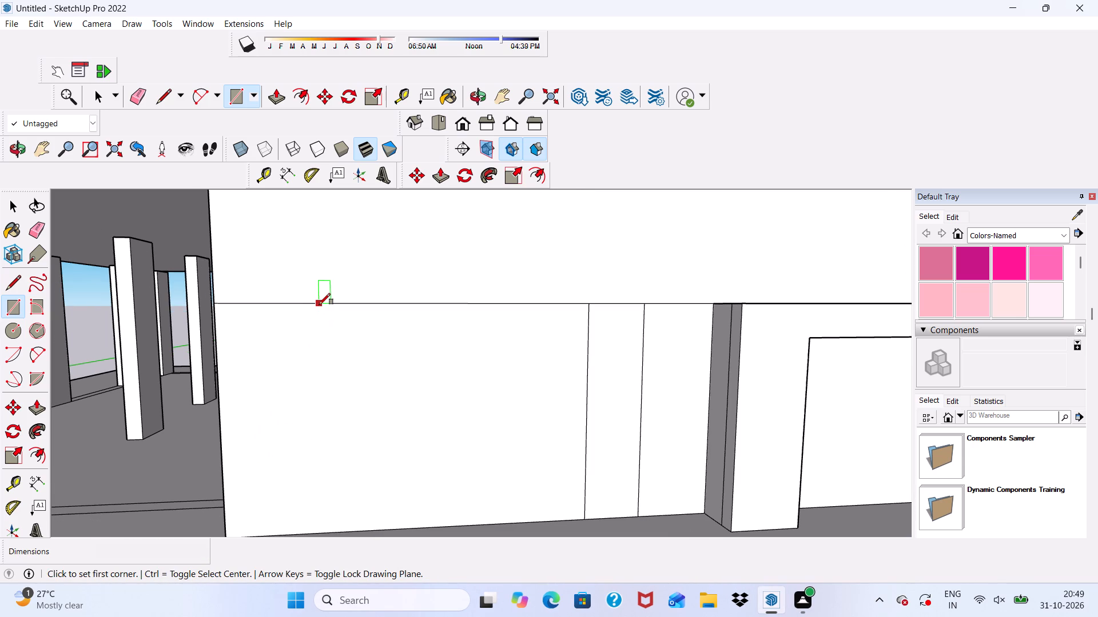
# Draw a rectangle about 2' 10" by 6' 9" from the wall's horizontal line down to its bottom outer corner.
pyautogui.click(319, 305)
pyautogui.scroll(3, 259, 434)
pyautogui.scroll(-6, 244, 408)
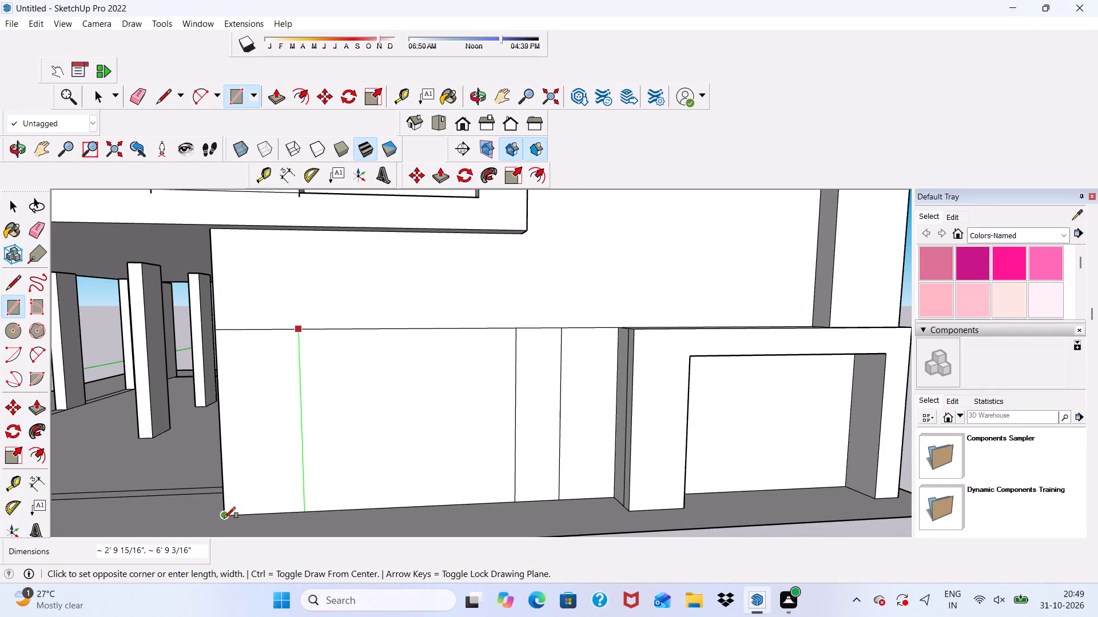
pyautogui.click(224, 518)
# Draw a rectangle about 12' 6" by 1' under the horizontal line, from the wall's outer edge to the narrow upright's far side.
pyautogui.scroll(-2, 260, 468)
pyautogui.scroll(1, 301, 452)
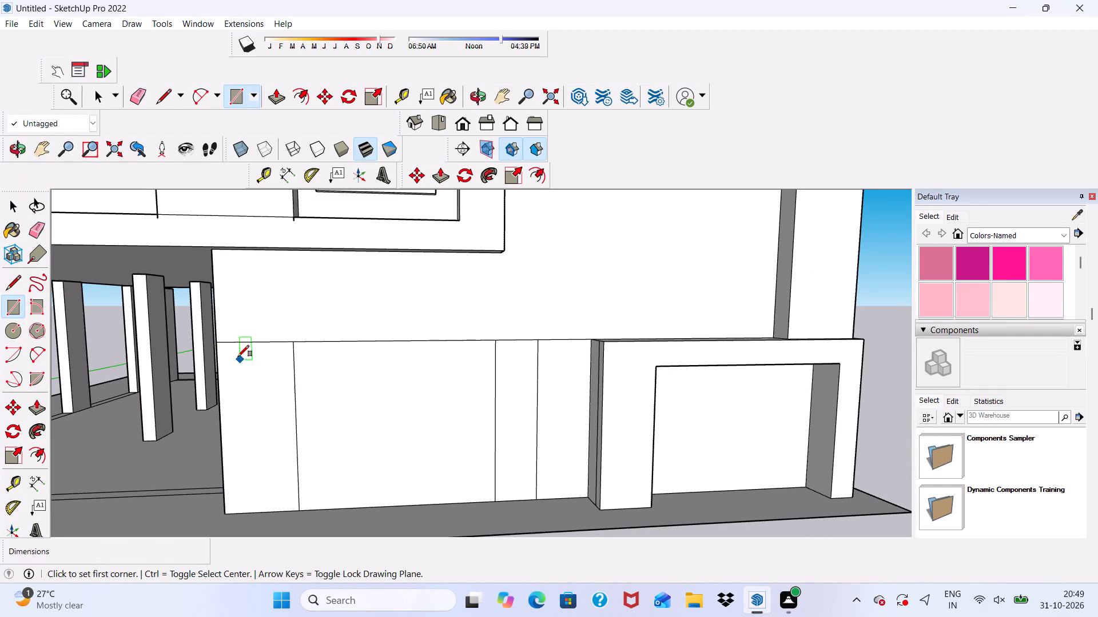
pyautogui.scroll(2, 190, 366)
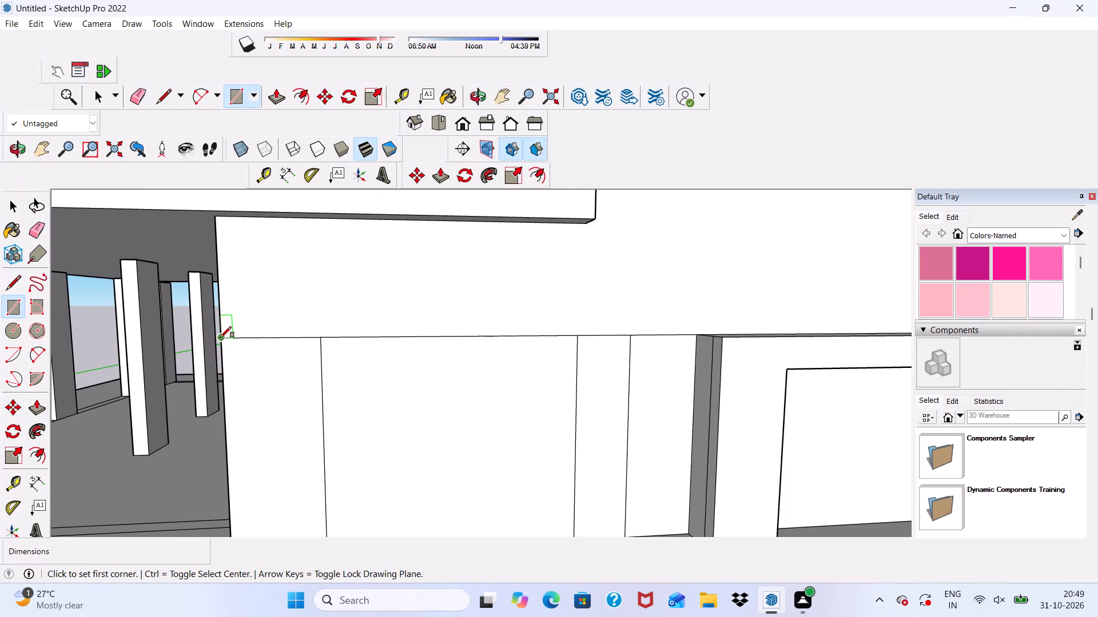
pyautogui.scroll(5, 220, 336)
pyautogui.click(222, 336)
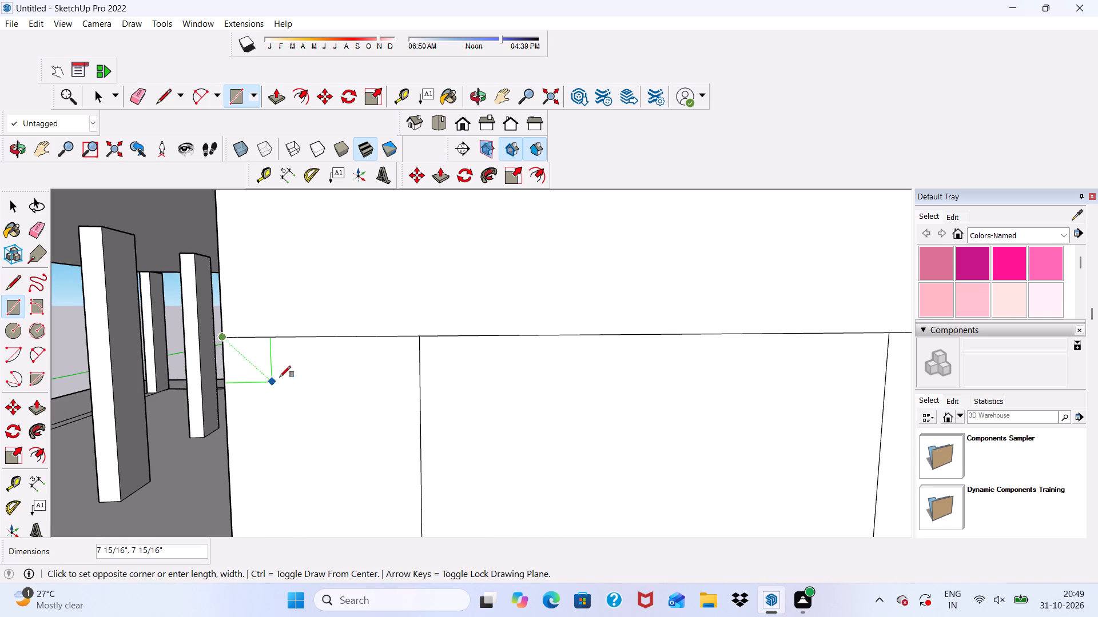
pyautogui.scroll(-3, 376, 378)
pyautogui.scroll(-7, 316, 306)
pyautogui.scroll(4, 565, 360)
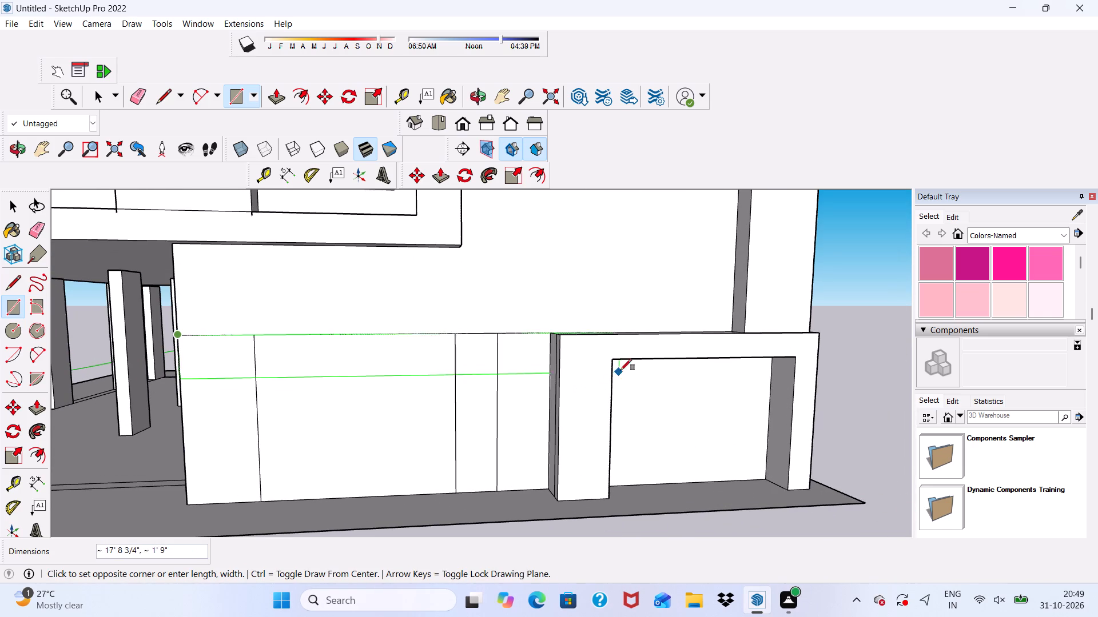
pyautogui.click(496, 360)
pyautogui.press('space')
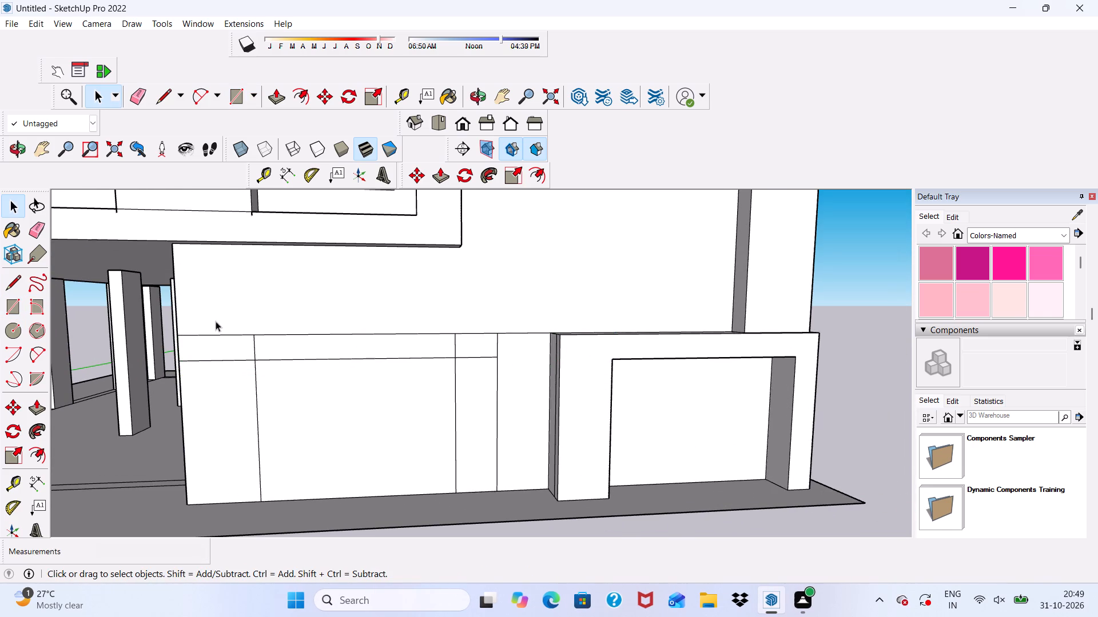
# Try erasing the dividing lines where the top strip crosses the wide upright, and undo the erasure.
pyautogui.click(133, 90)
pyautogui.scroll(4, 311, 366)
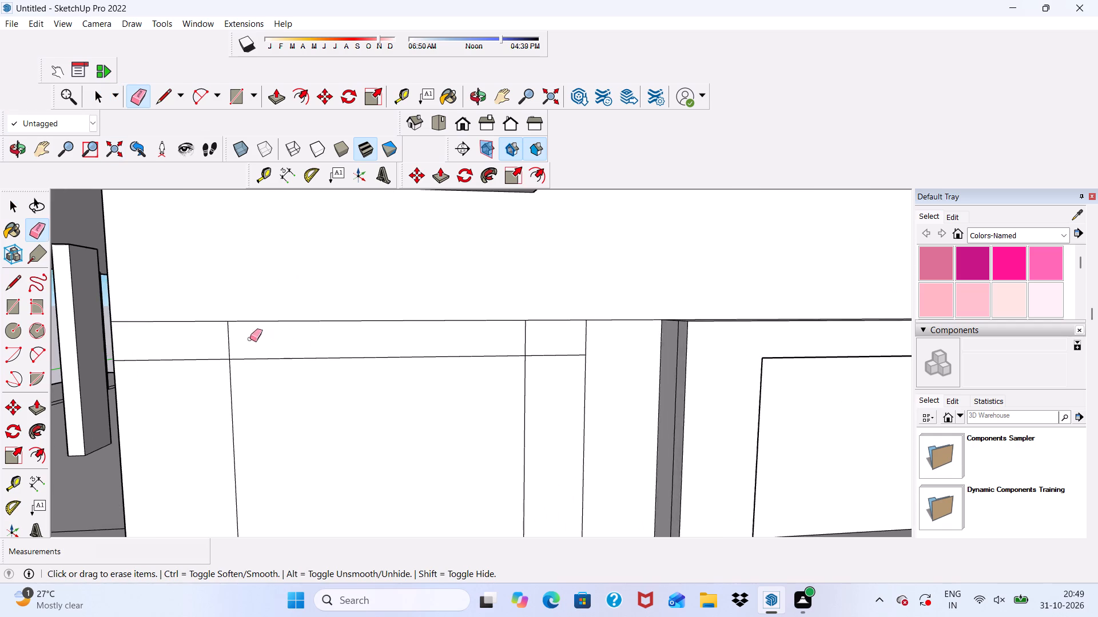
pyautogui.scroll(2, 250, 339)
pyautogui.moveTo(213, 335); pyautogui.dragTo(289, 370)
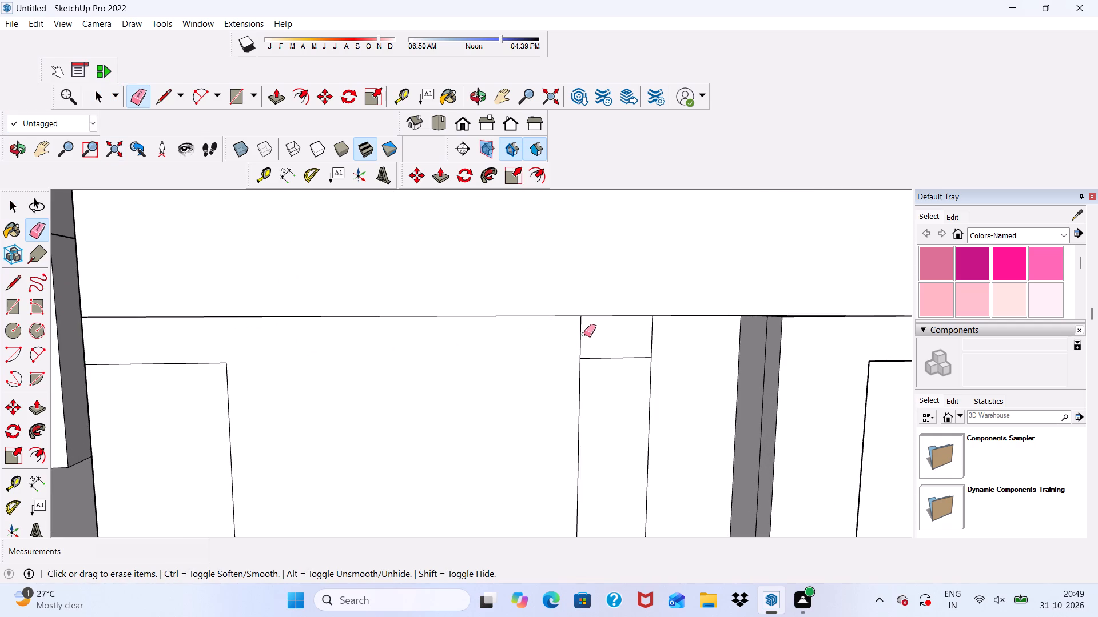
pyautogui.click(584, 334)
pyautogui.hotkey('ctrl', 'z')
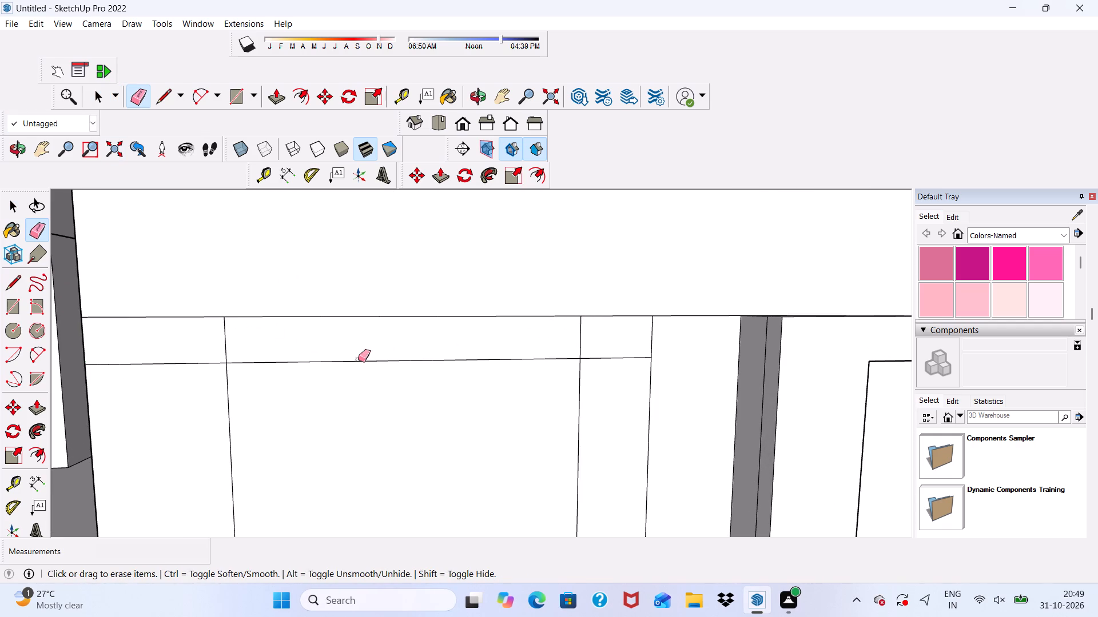
# Erase the overlapping line segments where the top strip meets both uprights, merging the three rectangles into one frame face.
pyautogui.moveTo(220, 334); pyautogui.dragTo(200, 371)
pyautogui.moveTo(213, 340); pyautogui.dragTo(224, 342)
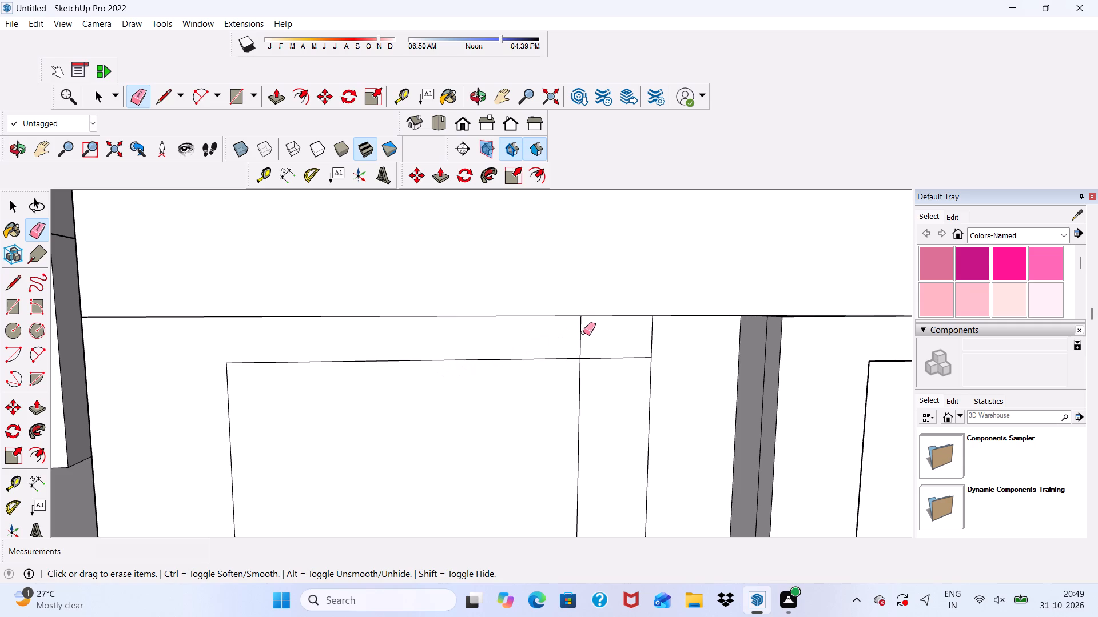
pyautogui.moveTo(575, 346); pyautogui.dragTo(603, 368)
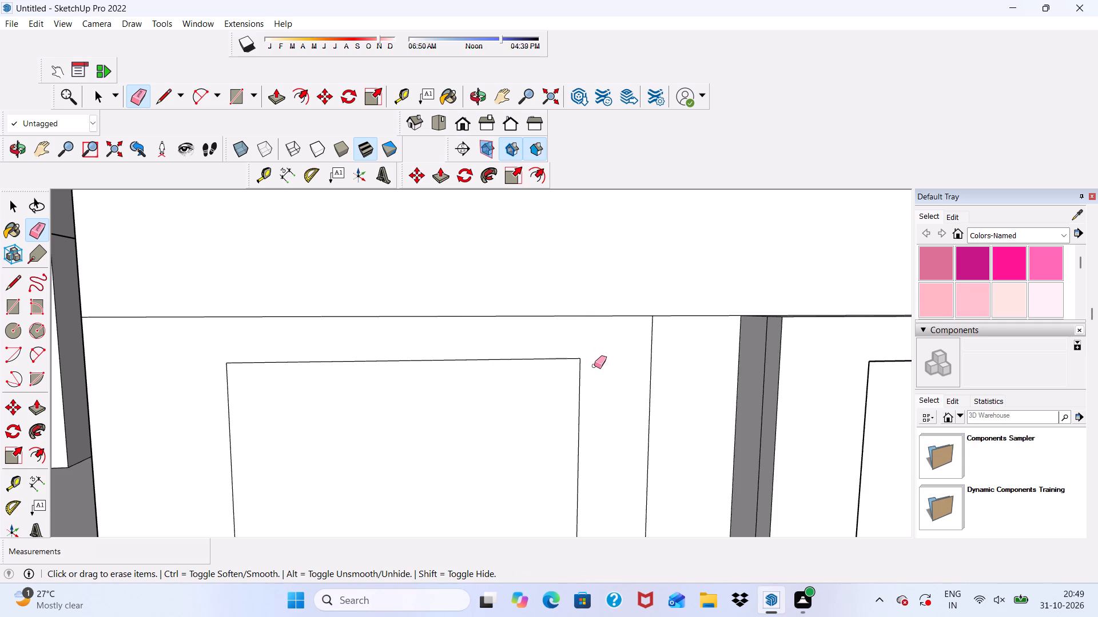
pyautogui.press('space')
# Push/Pull the new frame face 1' 6" out from the wall, matching the neighbouring frame's depth.
pyautogui.click(582, 356)
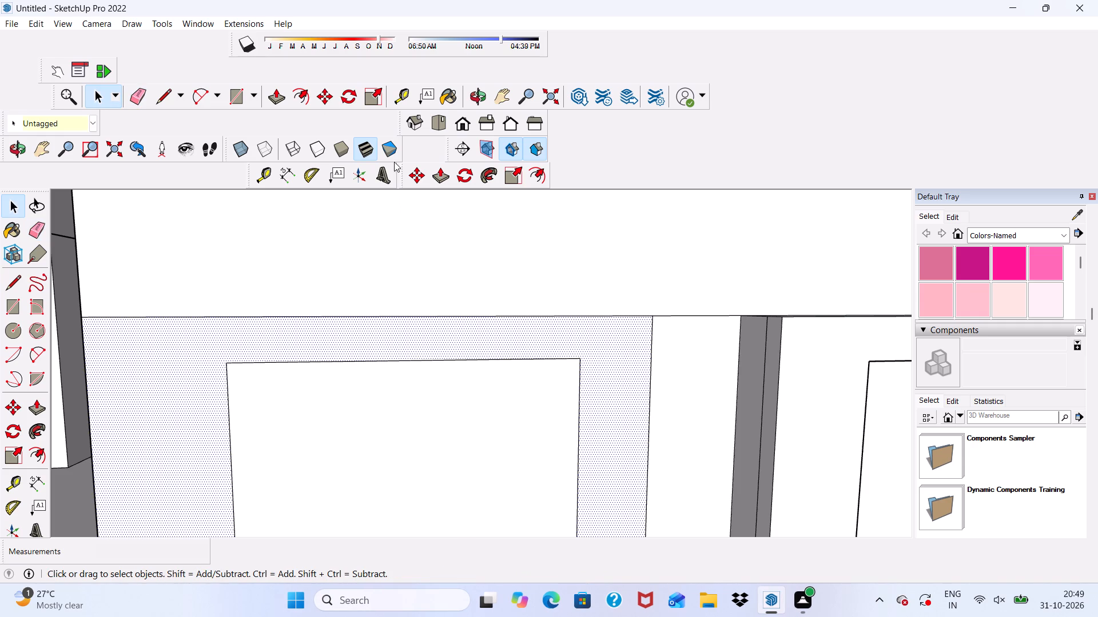
pyautogui.click(436, 181)
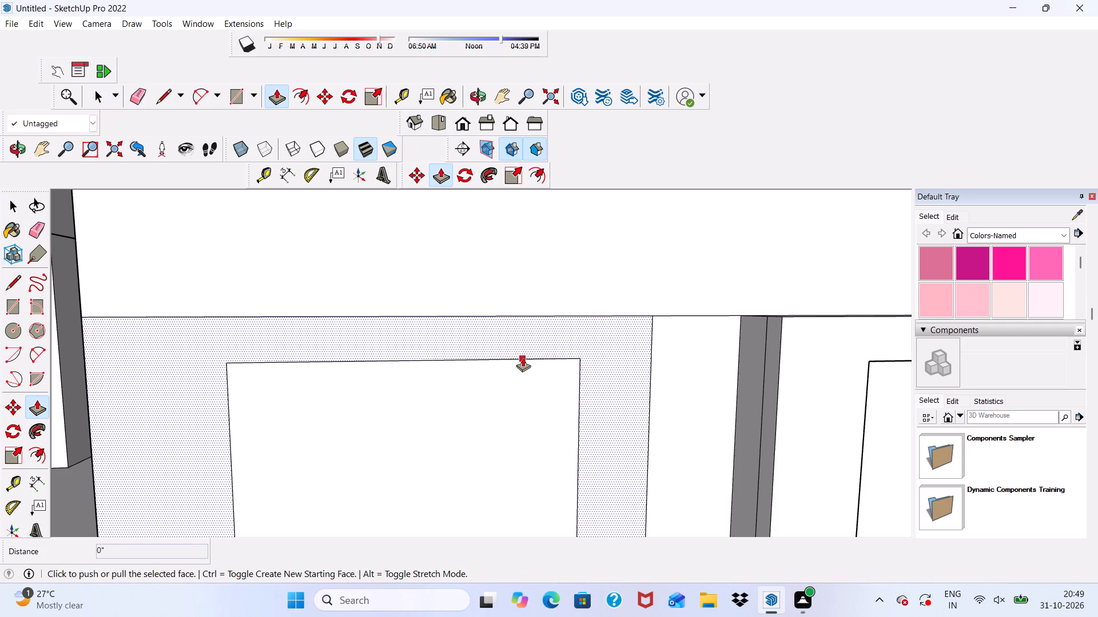
pyautogui.click(607, 356)
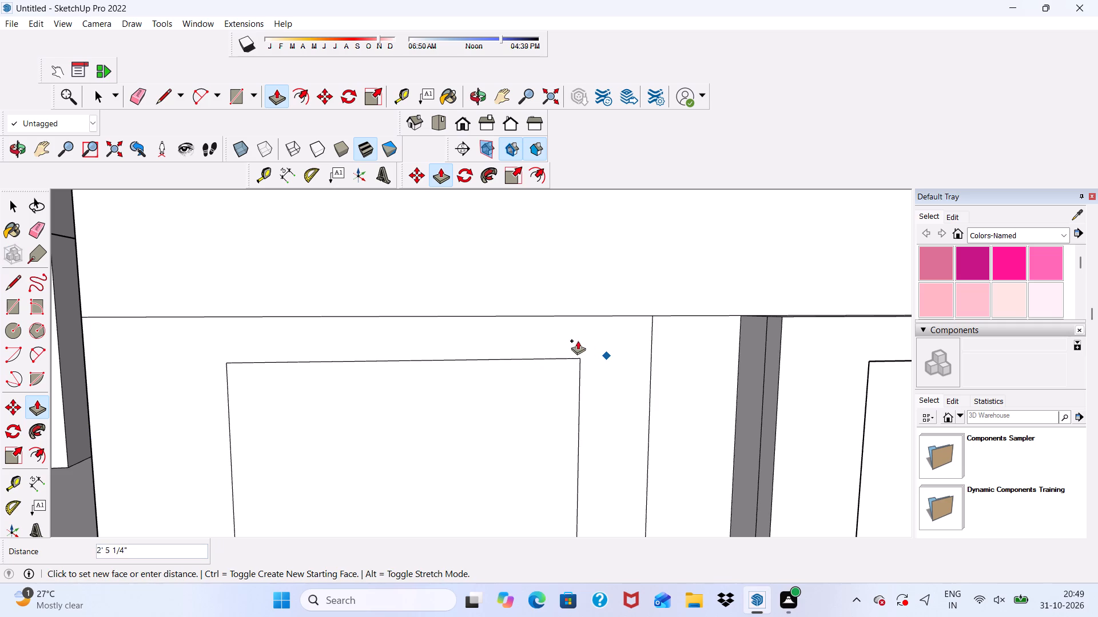
pyautogui.scroll(-3, 778, 295)
pyautogui.moveTo(771, 302); pyautogui.dragTo(766, 308, button='middle')
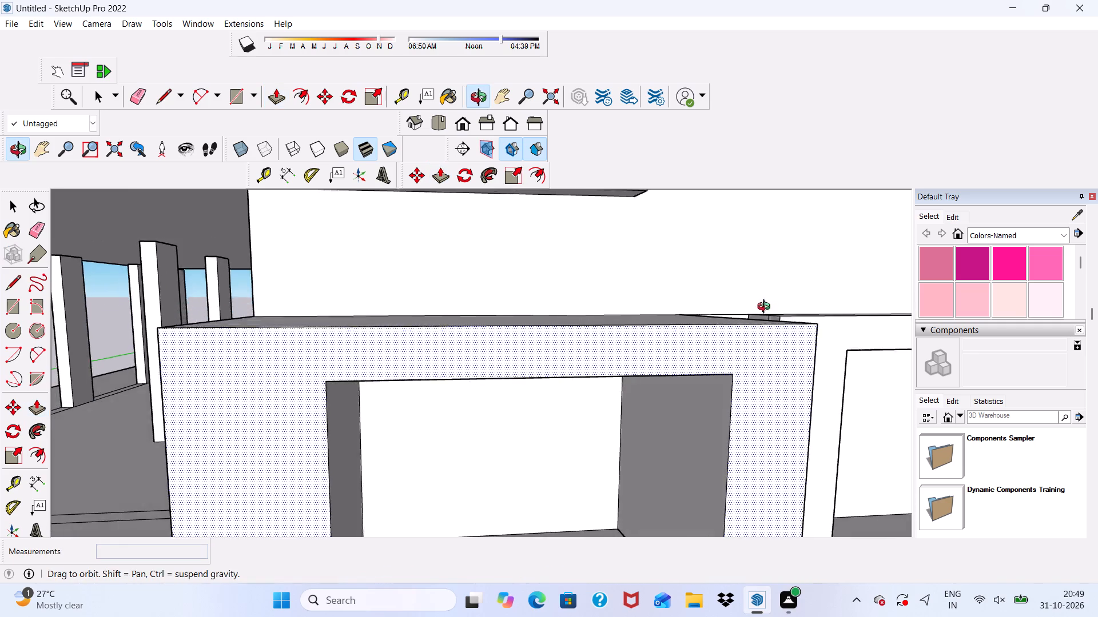
pyautogui.moveTo(766, 308); pyautogui.dragTo(671, 328, button='middle')
pyautogui.scroll(4, 658, 403)
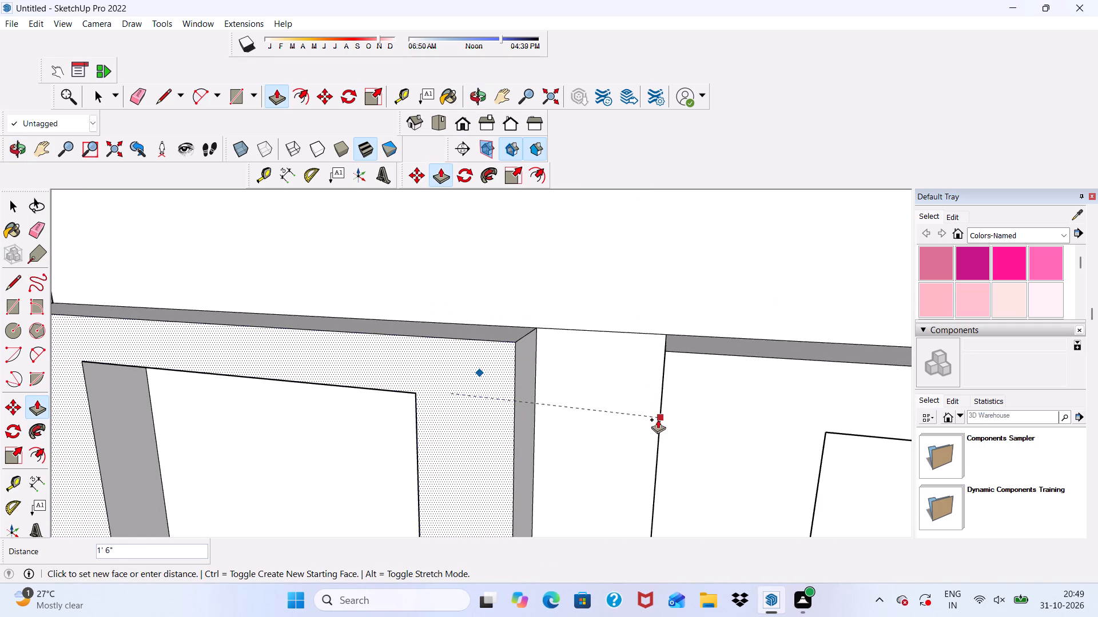
pyautogui.click(659, 435)
pyautogui.moveTo(654, 414); pyautogui.dragTo(472, 349, button='middle')
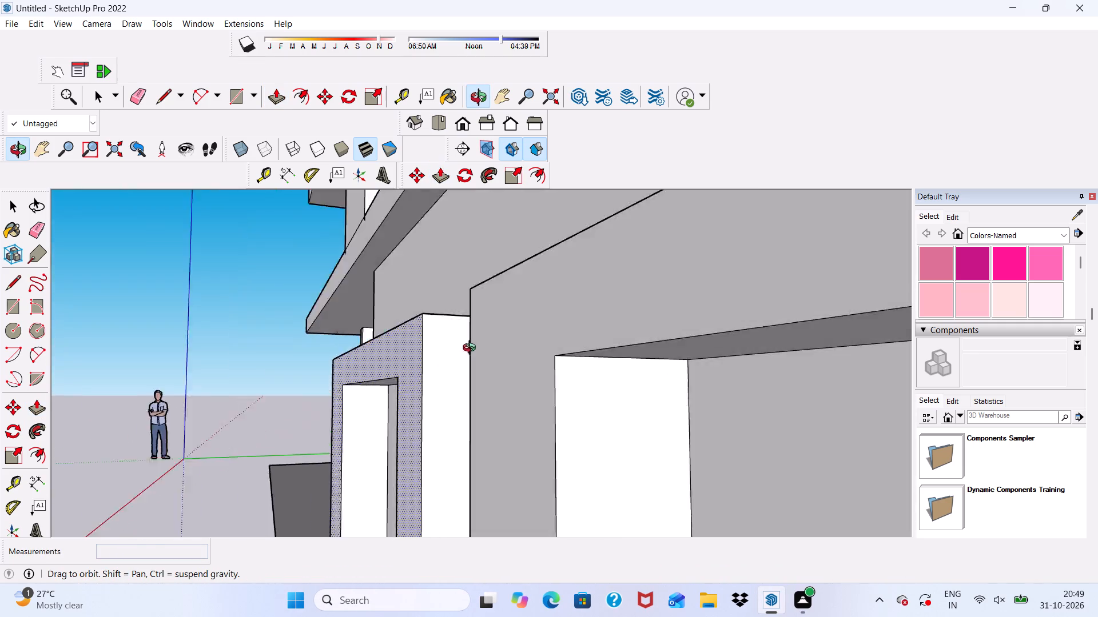
pyautogui.moveTo(472, 349); pyautogui.dragTo(742, 267, button='middle')
pyautogui.moveTo(746, 307); pyautogui.dragTo(679, 383, button='middle')
pyautogui.scroll(-5, 661, 310)
pyautogui.moveTo(630, 410); pyautogui.dragTo(737, 388, button='middle')
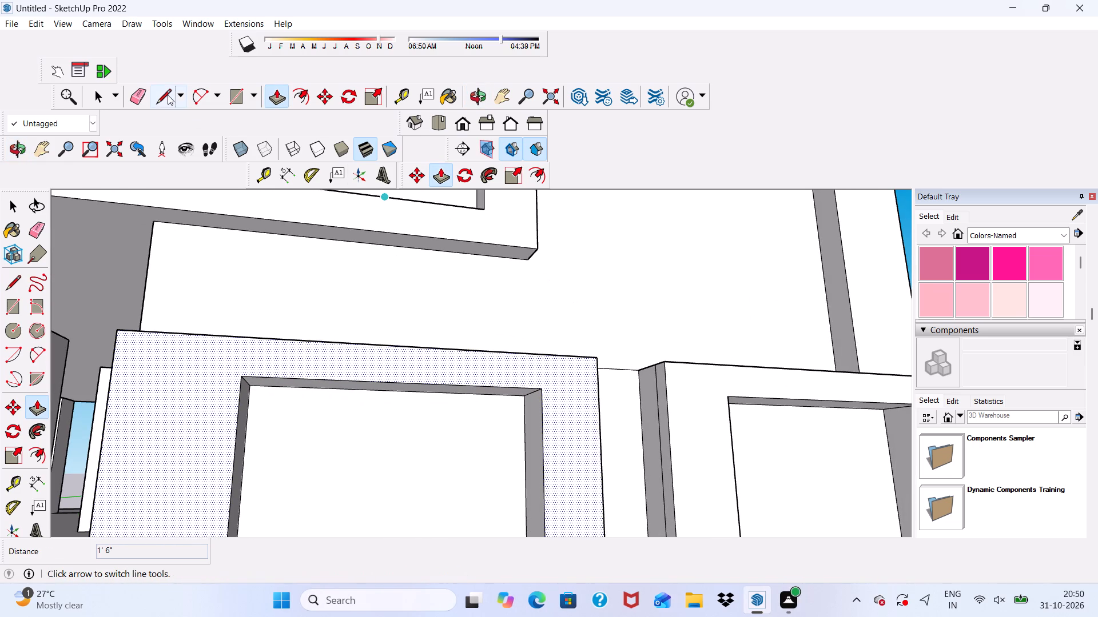
# Erase the vertical seam line on the neighbouring frame's inner side face, across the gap from the new frame.
pyautogui.click(138, 98)
pyautogui.scroll(2, 600, 415)
pyautogui.scroll(3, 687, 415)
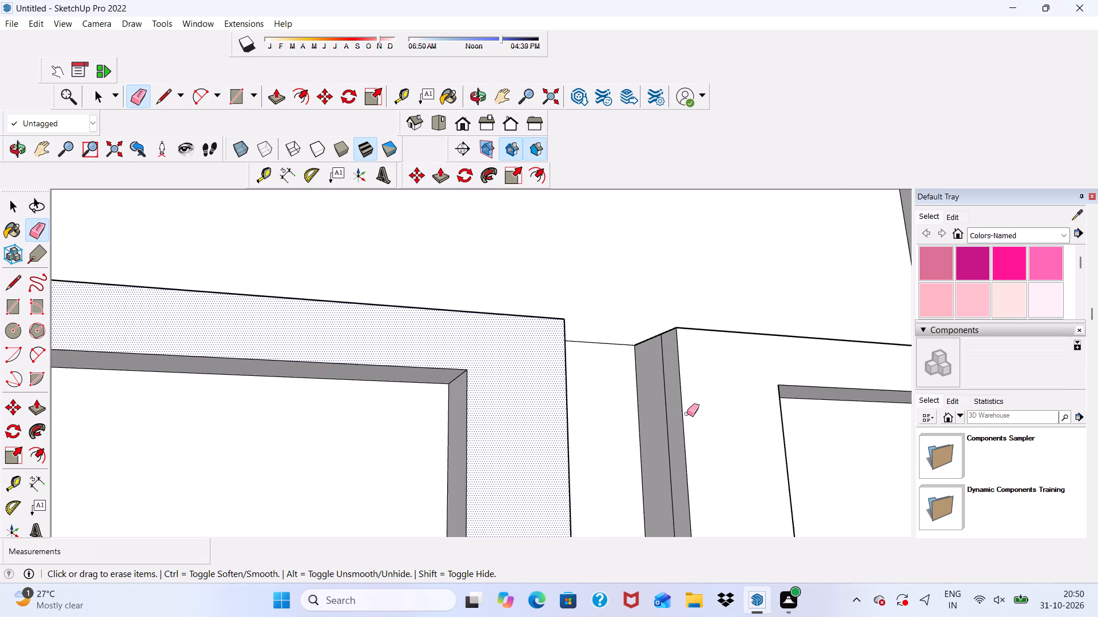
pyautogui.scroll(4, 685, 411)
pyautogui.moveTo(665, 386); pyautogui.dragTo(658, 397)
pyautogui.scroll(-8, 584, 292)
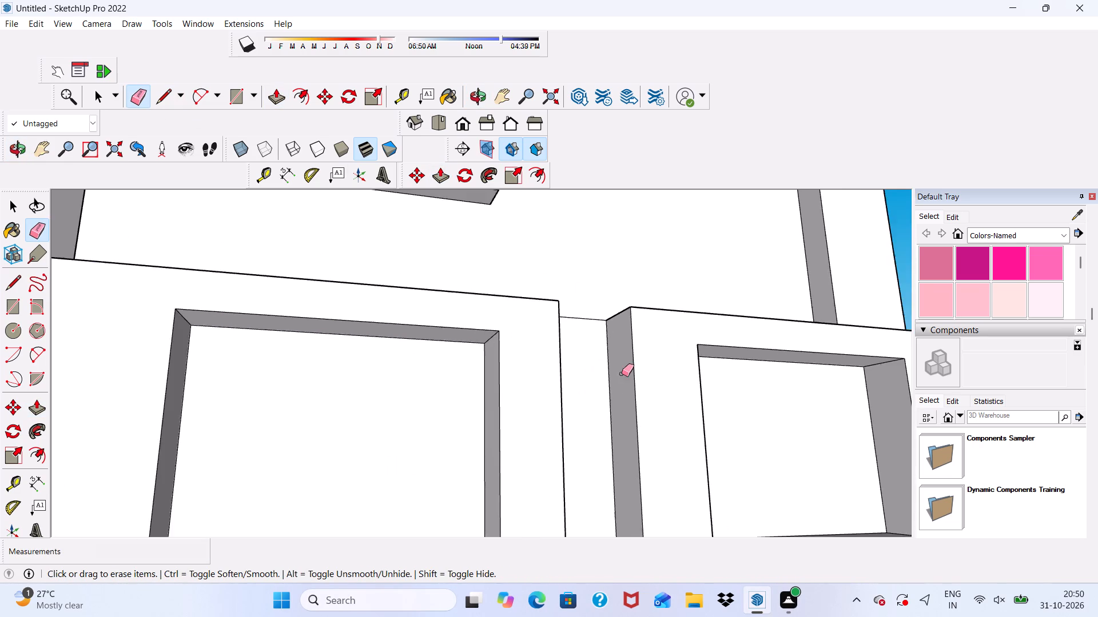
pyautogui.moveTo(622, 375); pyautogui.dragTo(486, 534, button='middle')
pyautogui.scroll(-5, 445, 320)
pyautogui.moveTo(437, 471); pyautogui.dragTo(447, 394, button='middle')
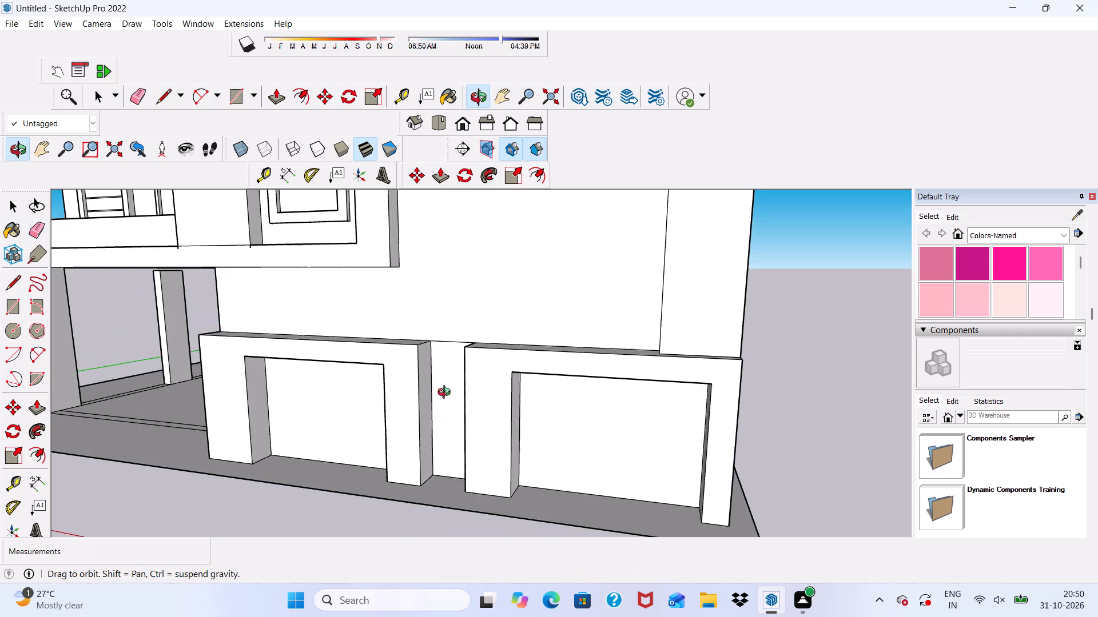
pyautogui.moveTo(447, 394); pyautogui.dragTo(496, 374, button='middle')
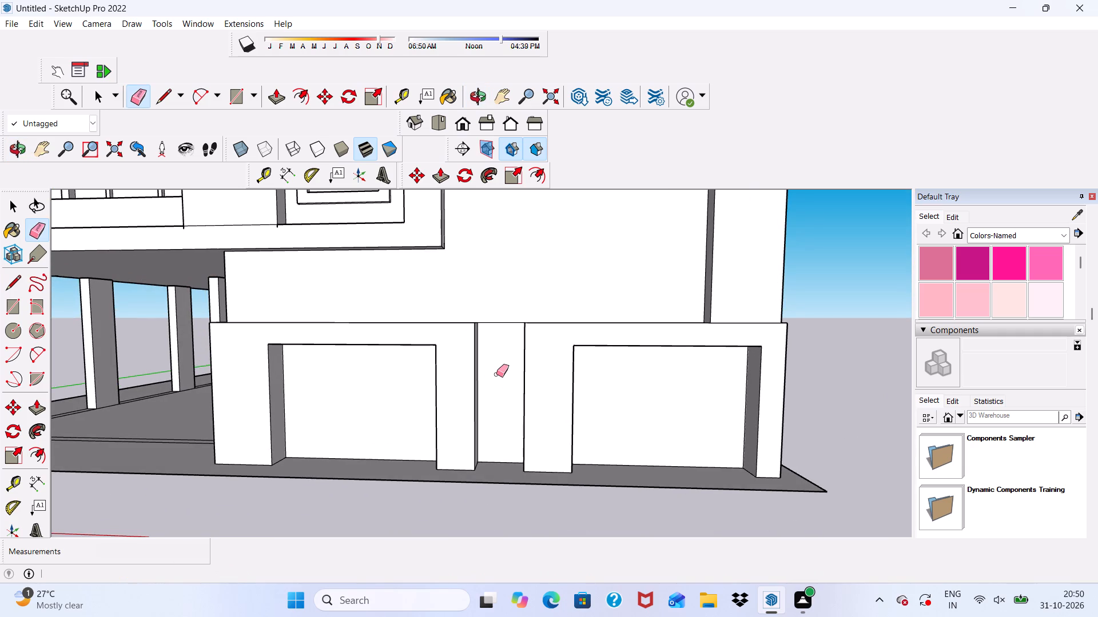
pyautogui.press('space')
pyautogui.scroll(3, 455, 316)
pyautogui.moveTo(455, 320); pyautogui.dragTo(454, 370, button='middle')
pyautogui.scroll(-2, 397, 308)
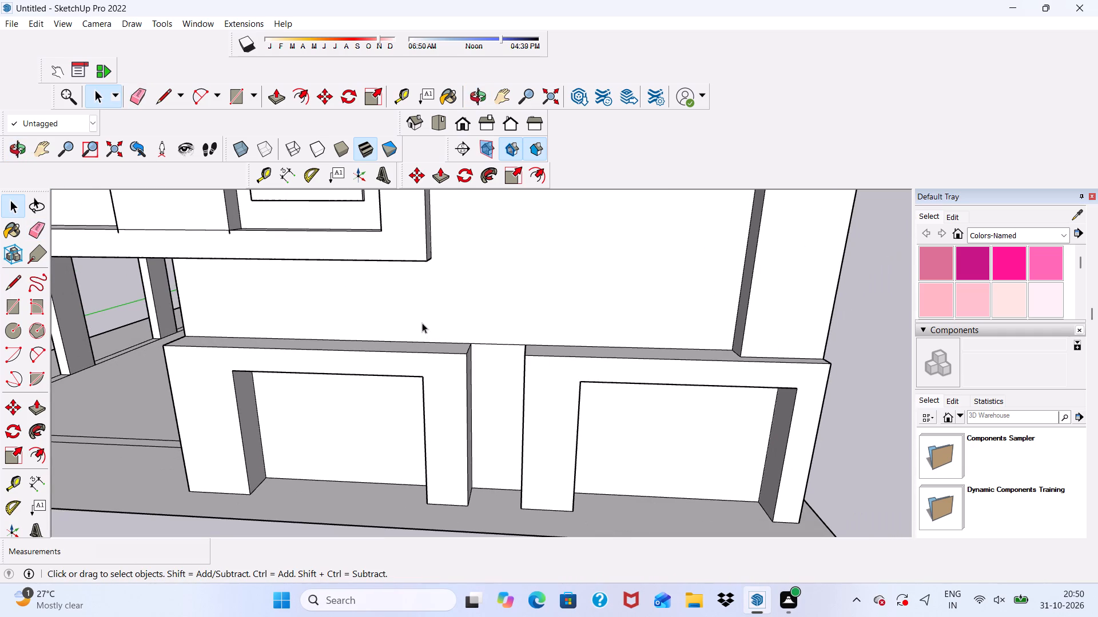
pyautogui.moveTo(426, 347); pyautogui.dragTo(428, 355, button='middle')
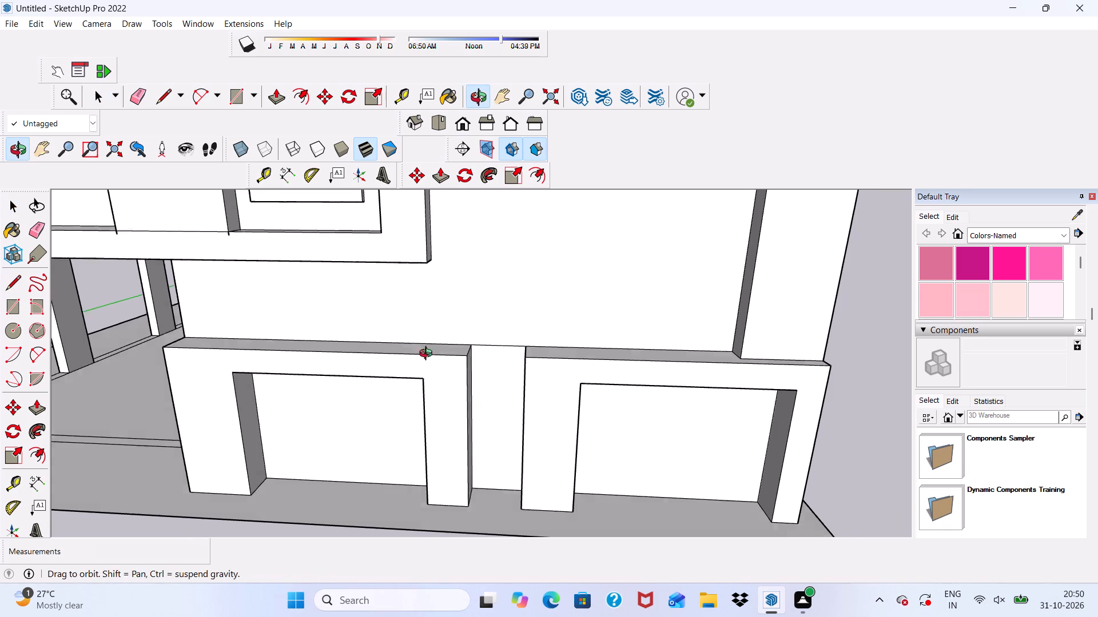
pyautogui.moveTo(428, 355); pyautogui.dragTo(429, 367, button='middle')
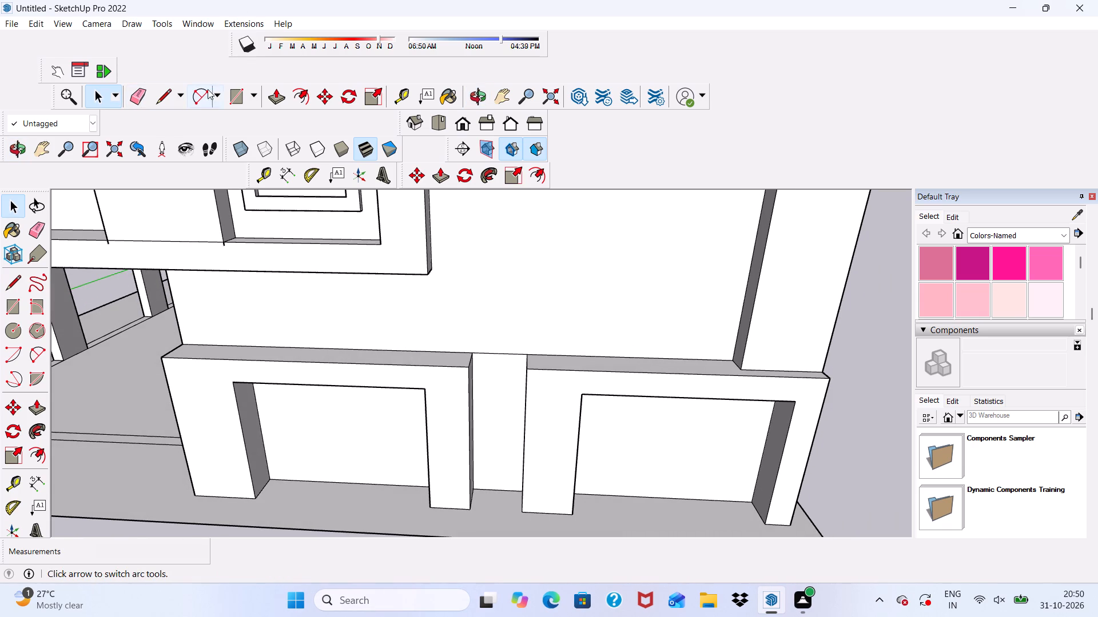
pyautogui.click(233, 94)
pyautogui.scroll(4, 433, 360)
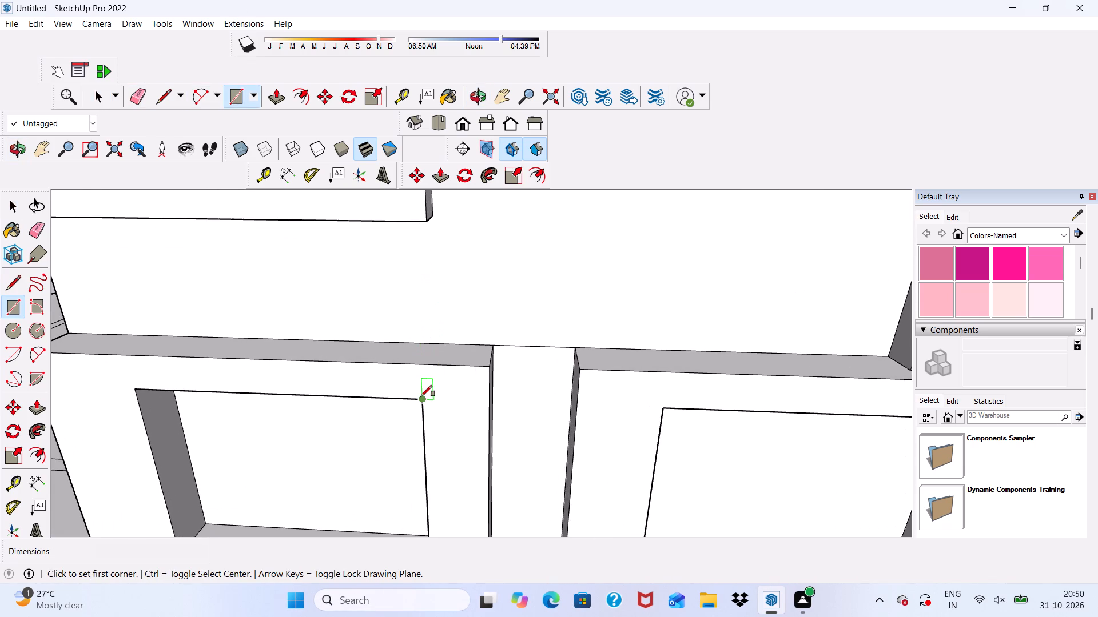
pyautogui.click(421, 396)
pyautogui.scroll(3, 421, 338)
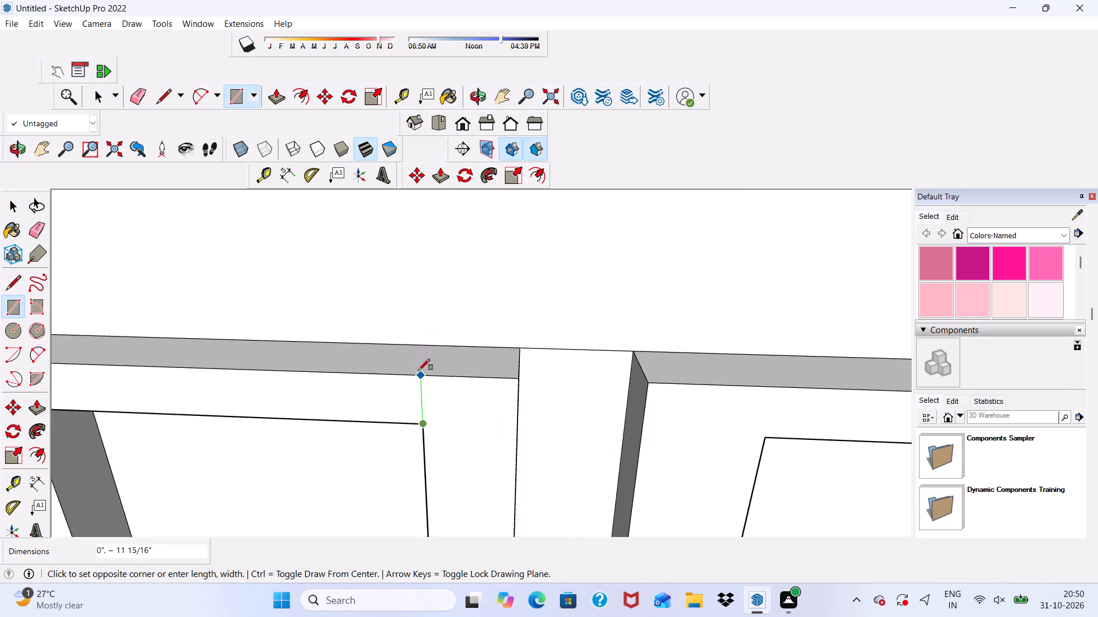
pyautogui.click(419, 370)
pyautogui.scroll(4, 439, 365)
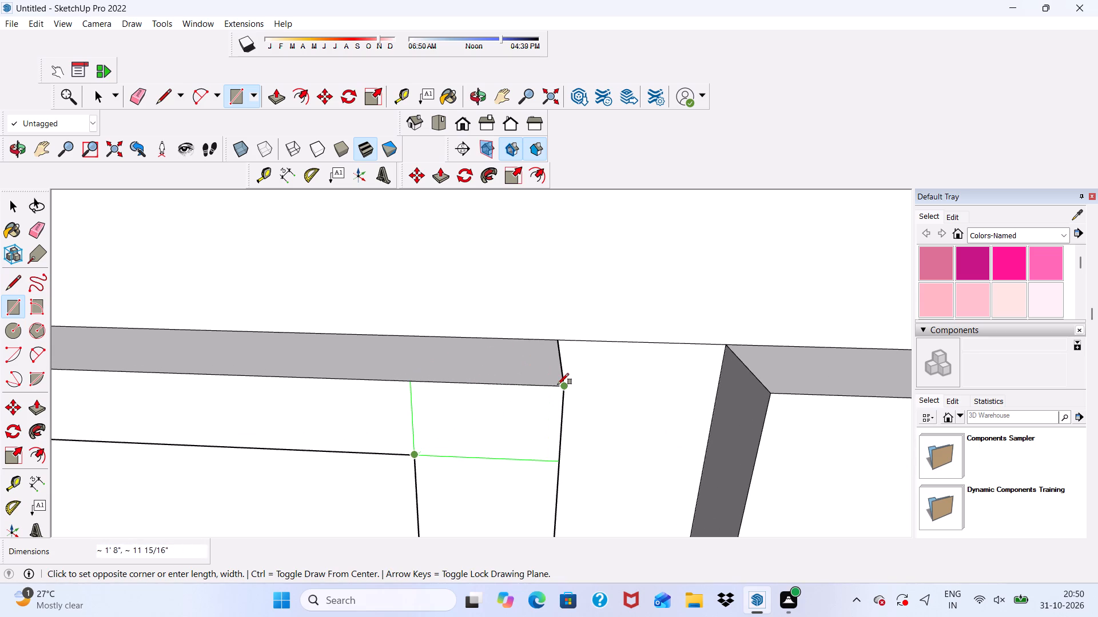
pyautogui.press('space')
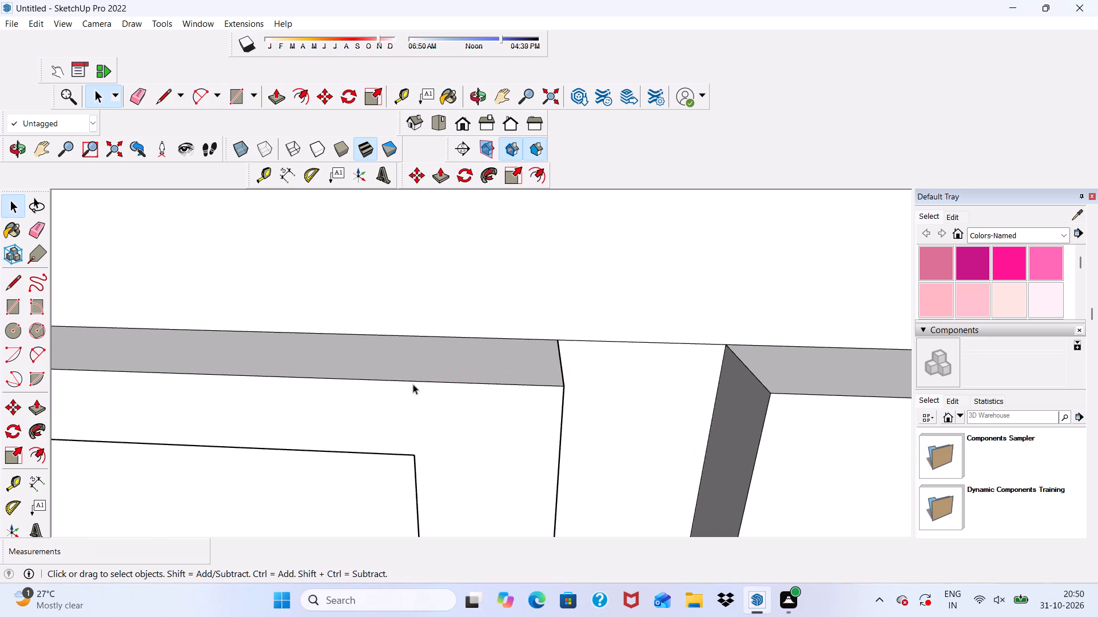
# Draw a rectangle about 1' 9" by 1' 6" on the new frame's top face, directly above its inner upright.
pyautogui.click(236, 91)
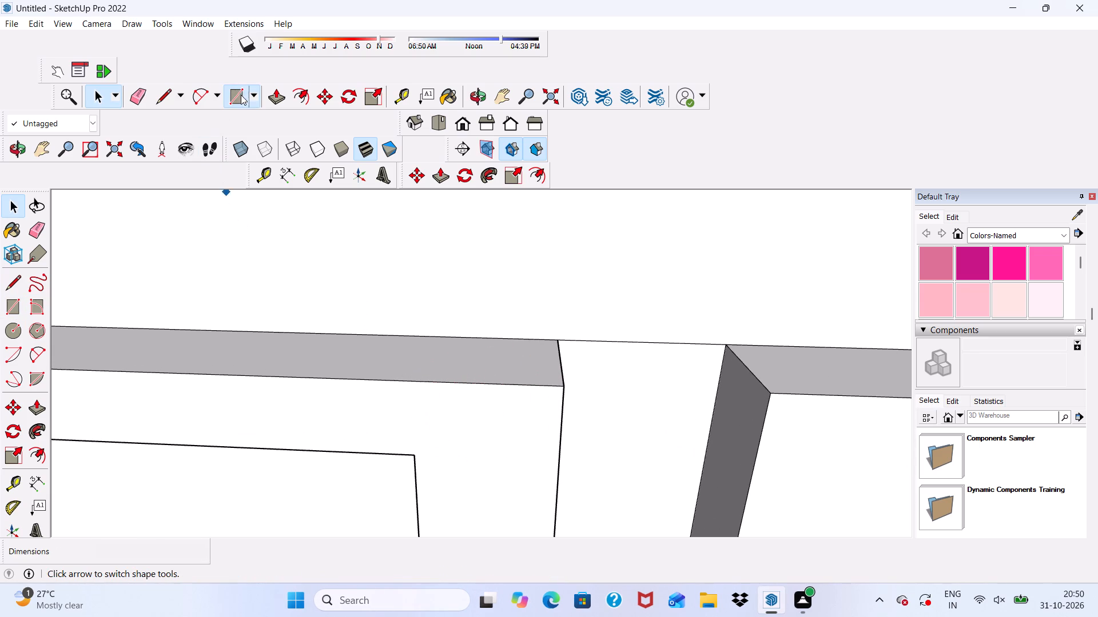
pyautogui.click(559, 388)
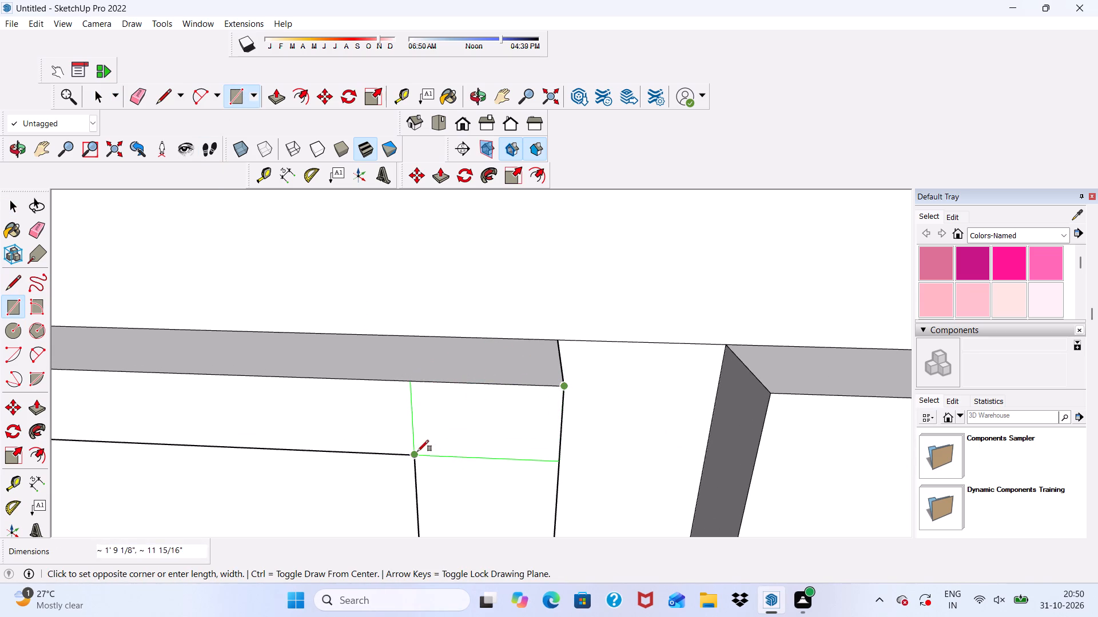
pyautogui.scroll(7, 409, 382)
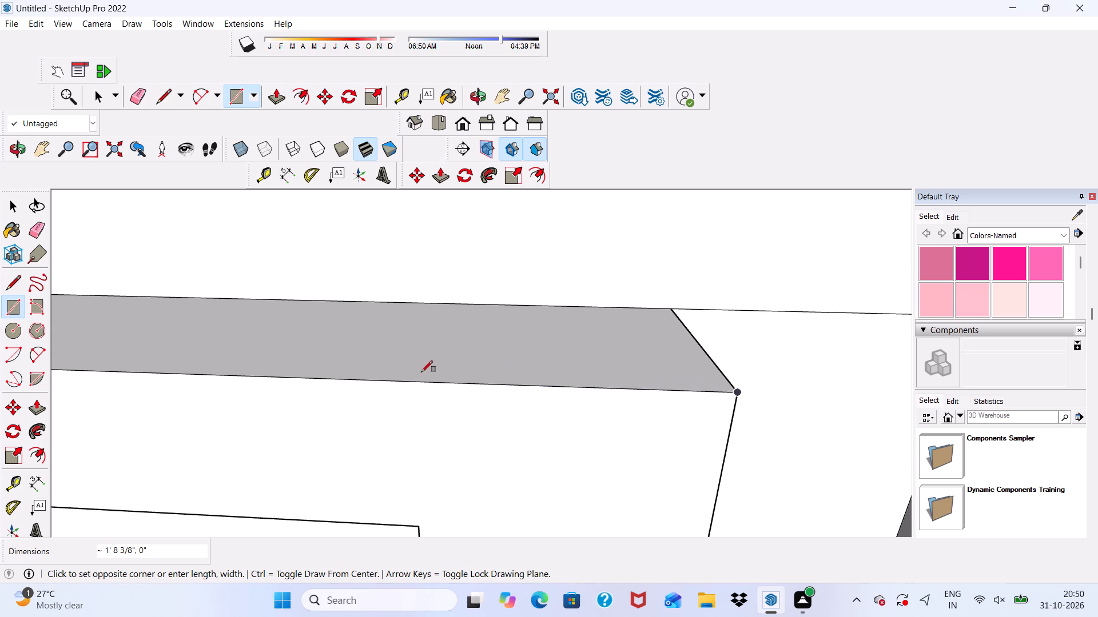
pyautogui.click(412, 380)
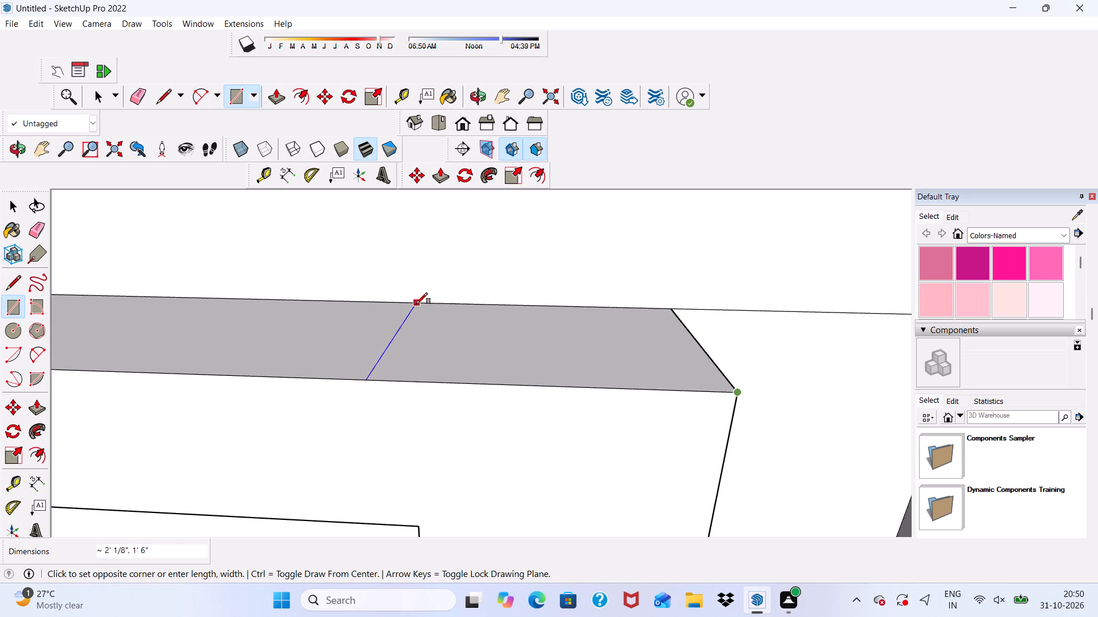
pyautogui.click(446, 304)
pyautogui.scroll(-10, 348, 313)
pyautogui.press('space')
# Push/Pull the rectangle above the inner upright up about 1' 7".
pyautogui.scroll(4, 466, 308)
pyautogui.click(445, 337)
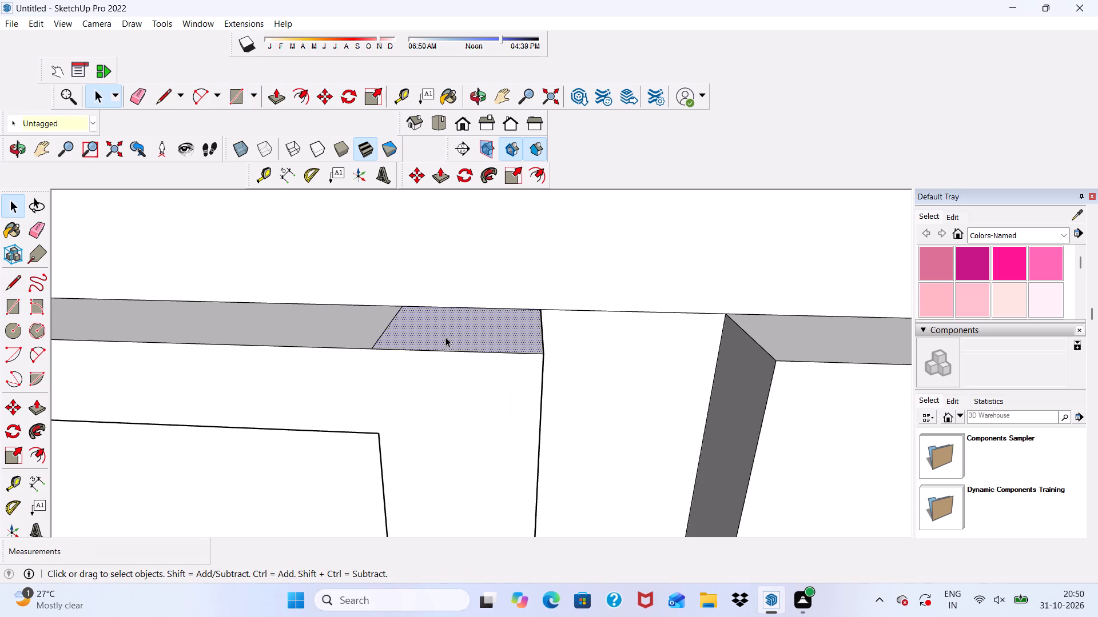
pyautogui.click(436, 175)
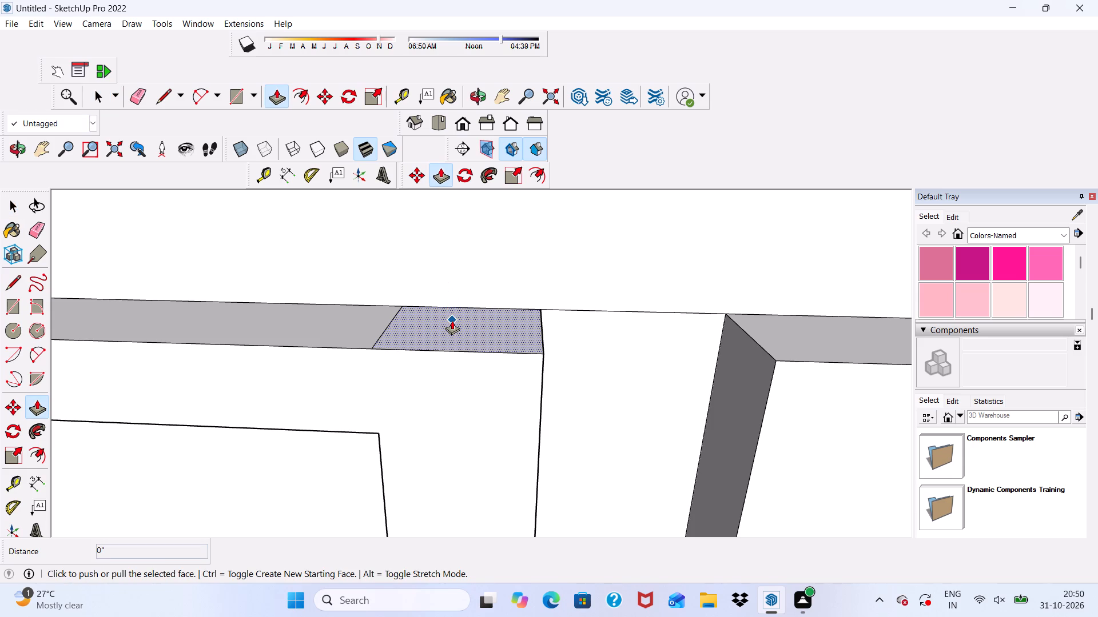
pyautogui.scroll(2, 451, 323)
pyautogui.click(435, 323)
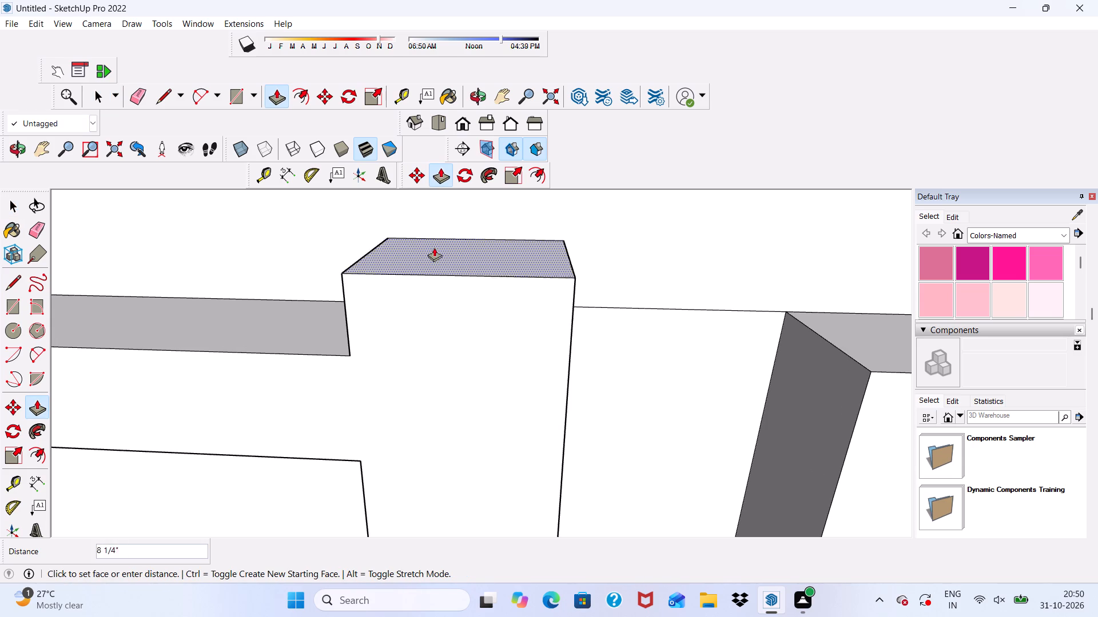
pyautogui.scroll(-14, 431, 240)
pyautogui.scroll(1, 444, 217)
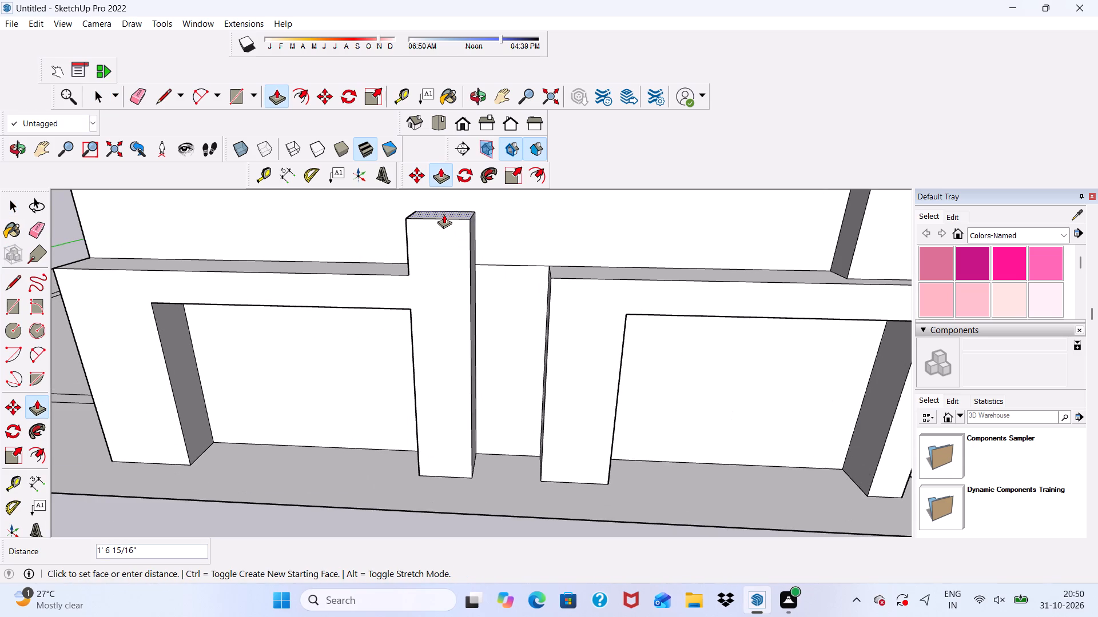
pyautogui.click(444, 214)
pyautogui.scroll(-3, 432, 246)
pyautogui.moveTo(426, 281); pyautogui.dragTo(491, 257, button='middle')
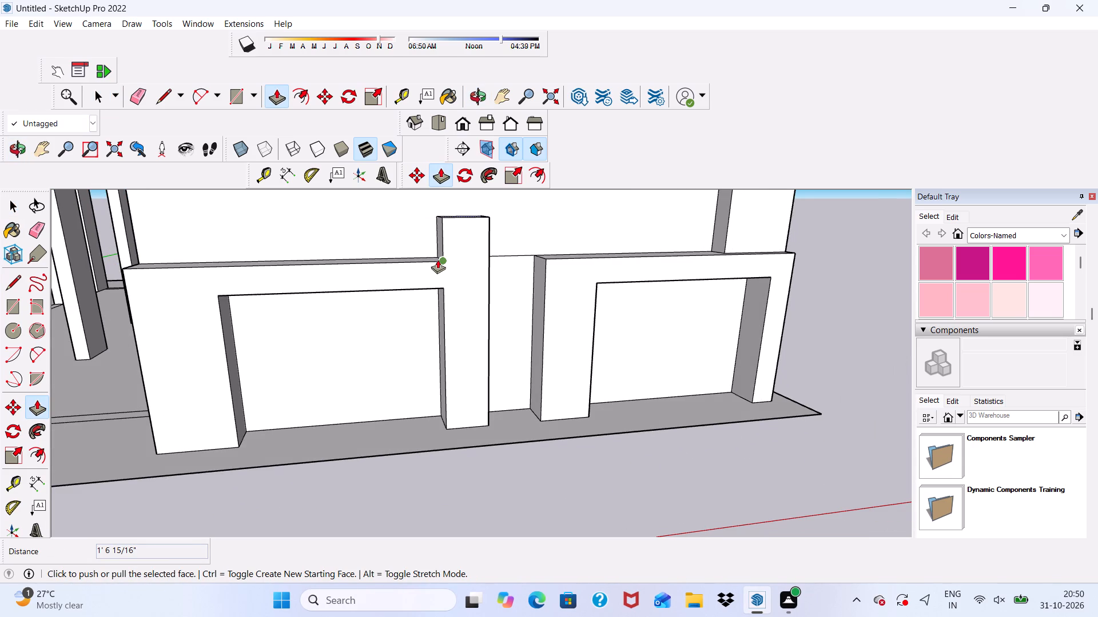
# Draw a vertical line about 1' long on the frame's front, dividing the top strip from the raised upright.
pyautogui.click(164, 94)
pyautogui.scroll(7, 502, 293)
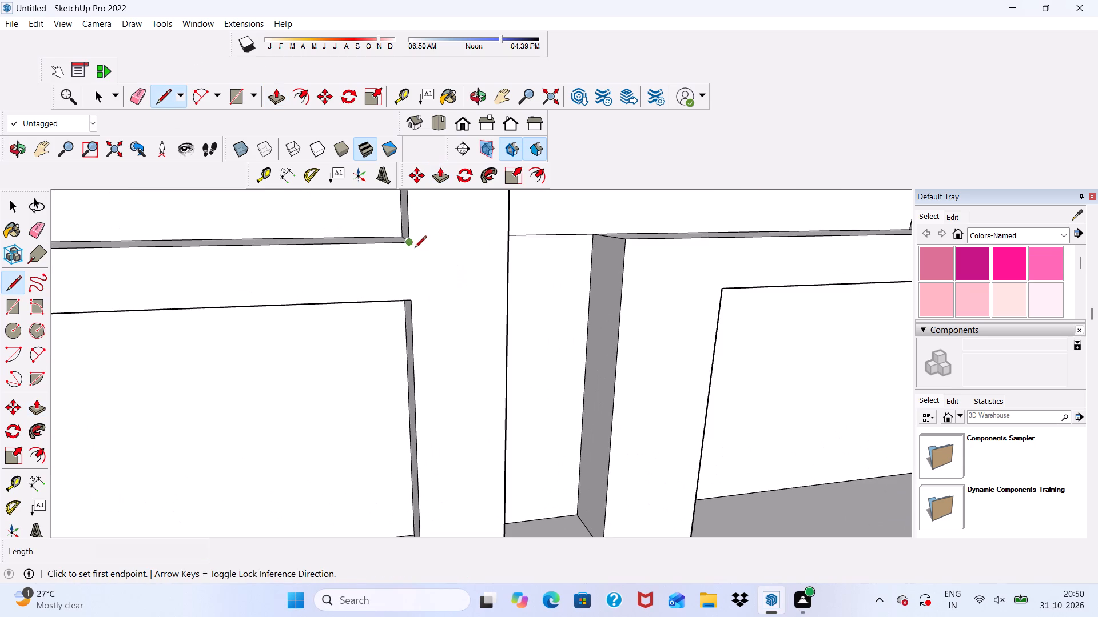
pyautogui.click(409, 241)
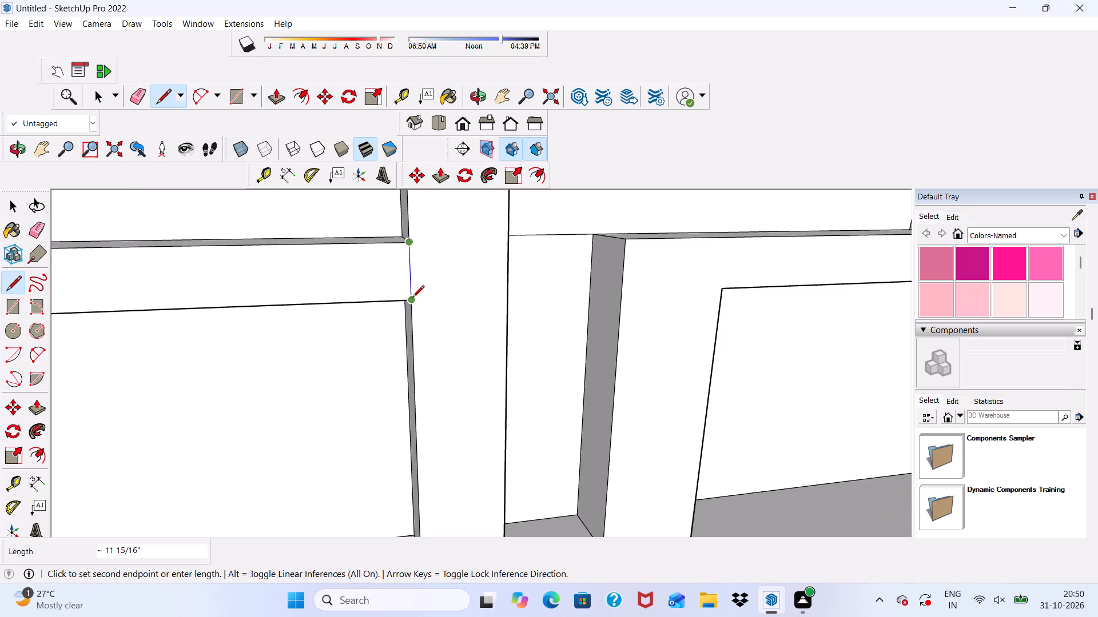
pyautogui.scroll(2, 410, 293)
pyautogui.click(408, 299)
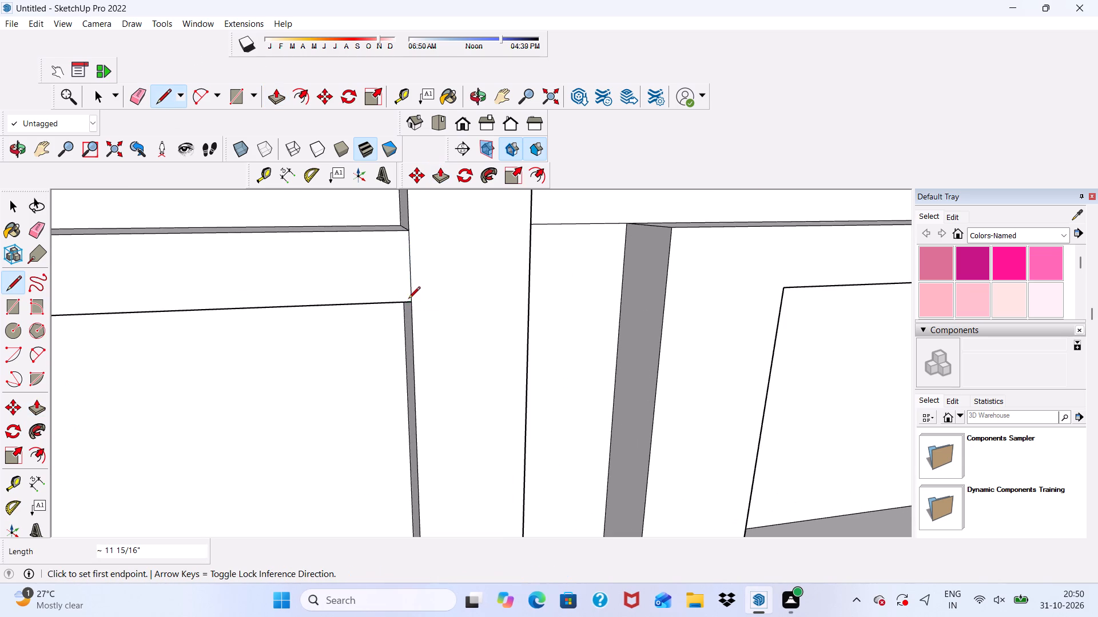
pyautogui.scroll(-15, 413, 286)
pyautogui.moveTo(427, 289); pyautogui.dragTo(380, 299, button='middle')
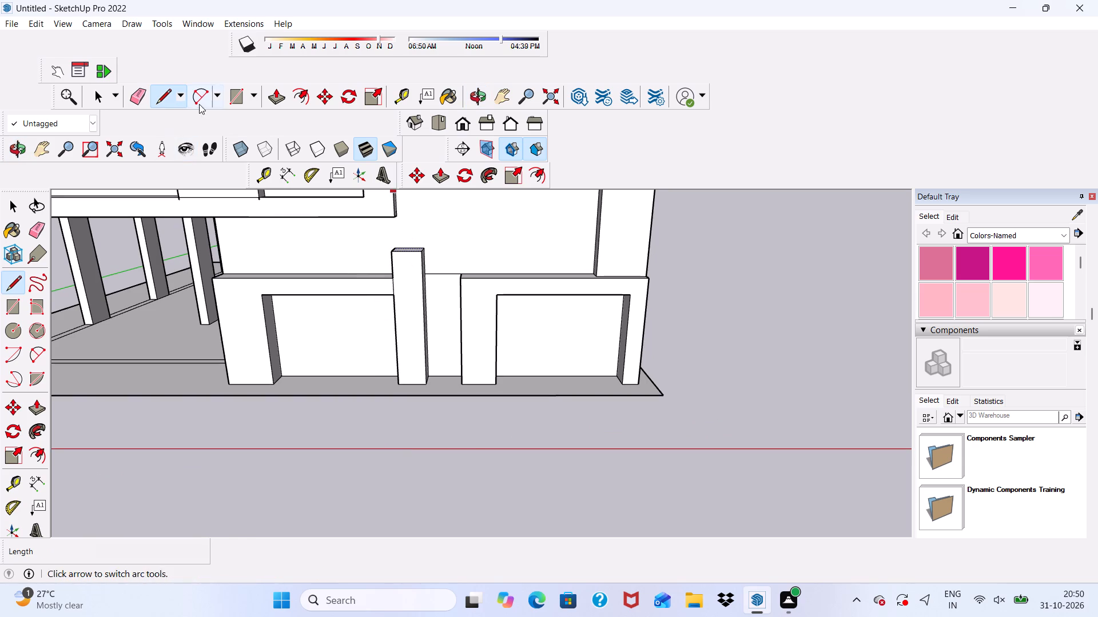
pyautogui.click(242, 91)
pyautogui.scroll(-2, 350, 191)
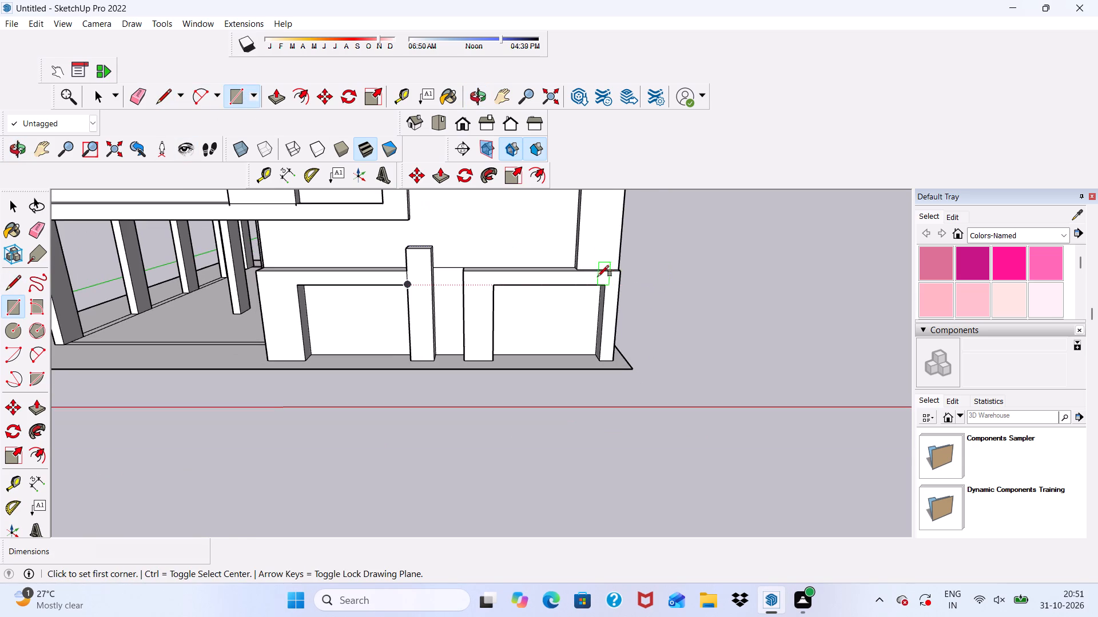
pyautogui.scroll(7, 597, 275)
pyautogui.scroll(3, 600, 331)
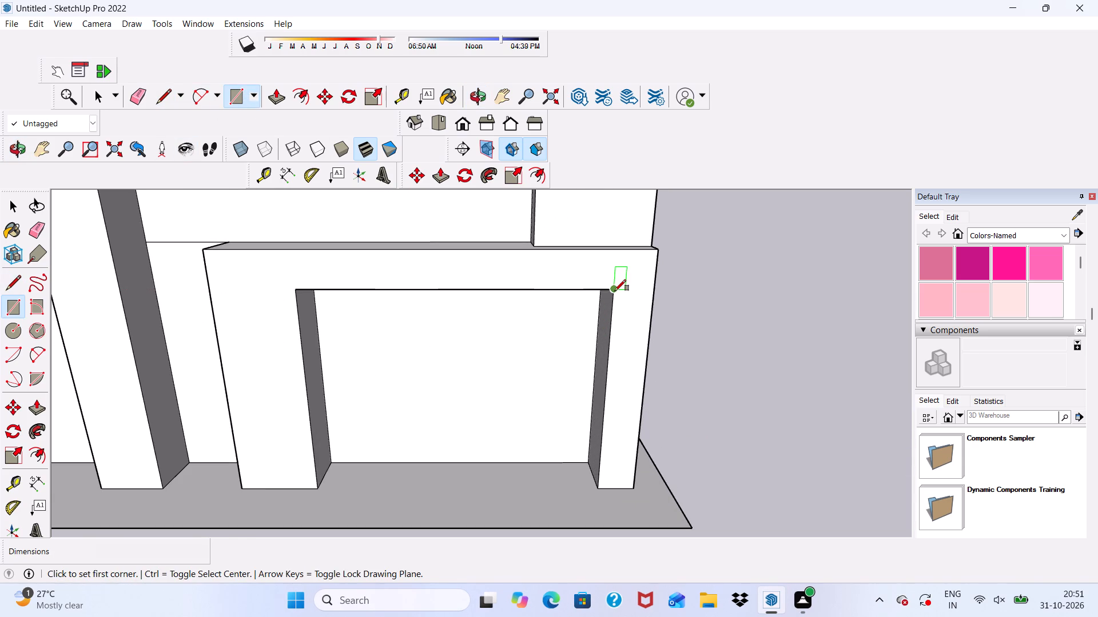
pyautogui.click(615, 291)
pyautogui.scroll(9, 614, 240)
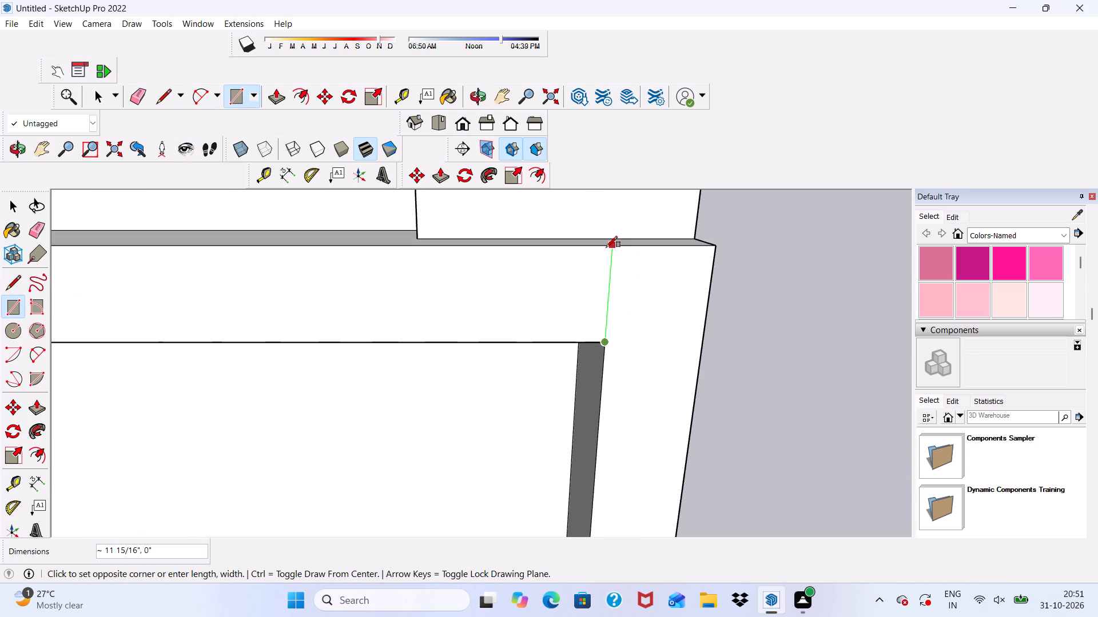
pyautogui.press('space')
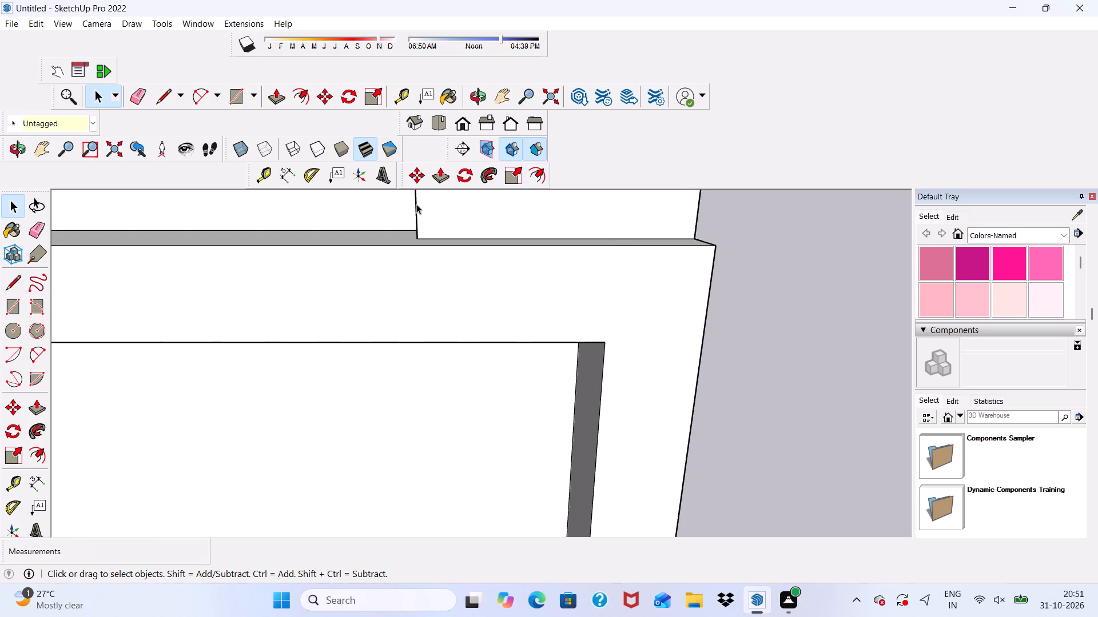
# Draw a rectangle about 1' by 7" on the neighbouring frame's top face, at its outer corner above the narrow upright.
pyautogui.click(237, 100)
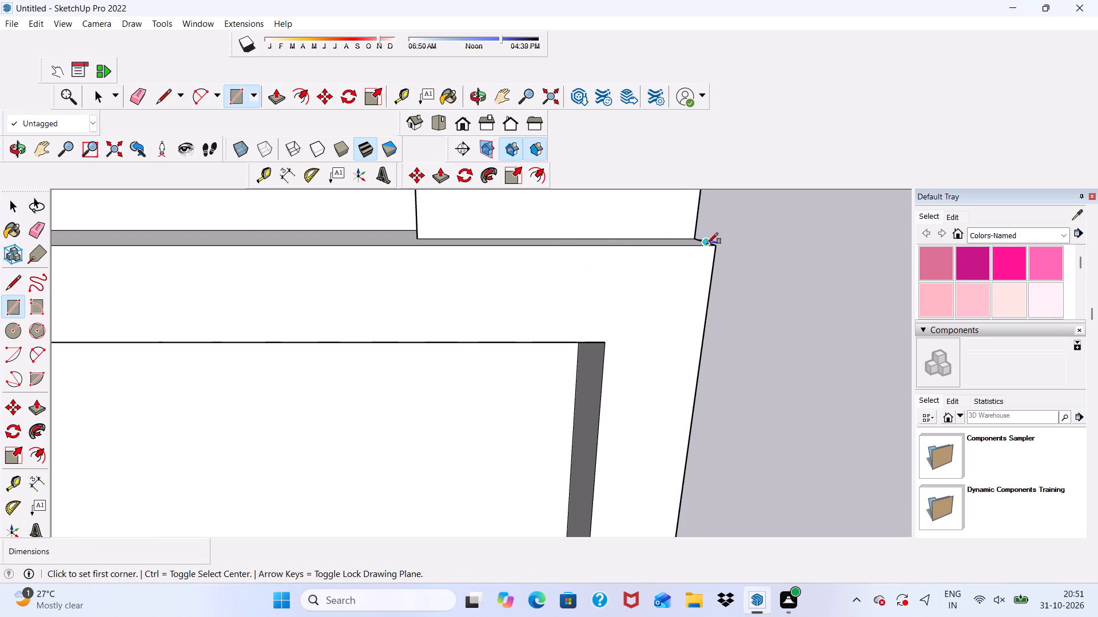
pyautogui.click(711, 246)
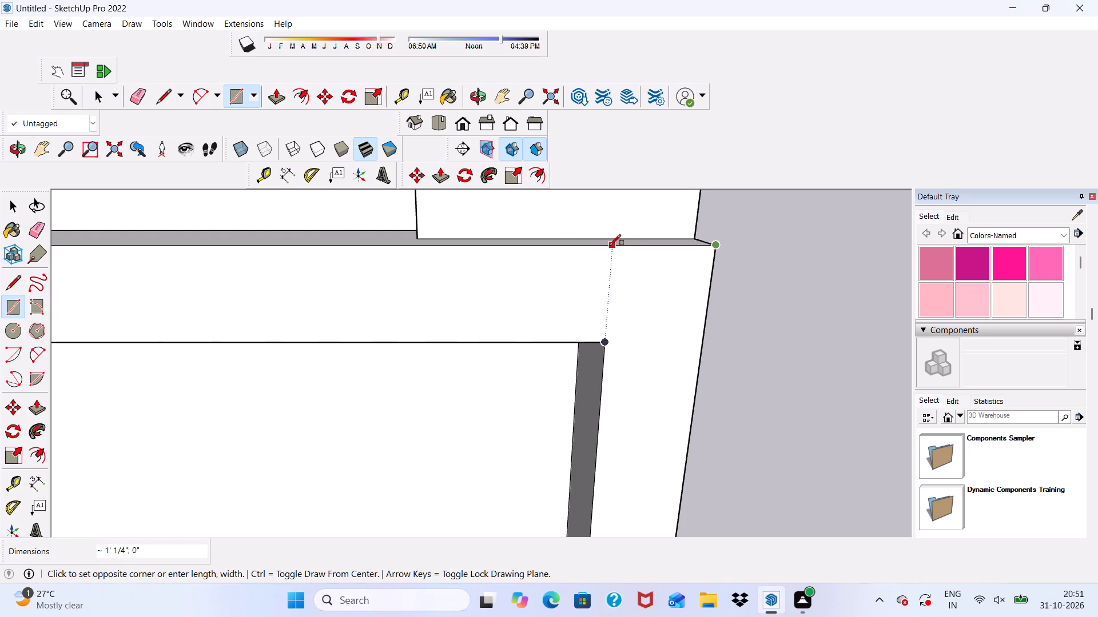
pyautogui.moveTo(610, 246); pyautogui.dragTo(588, 344, button='middle')
pyautogui.scroll(2, 614, 288)
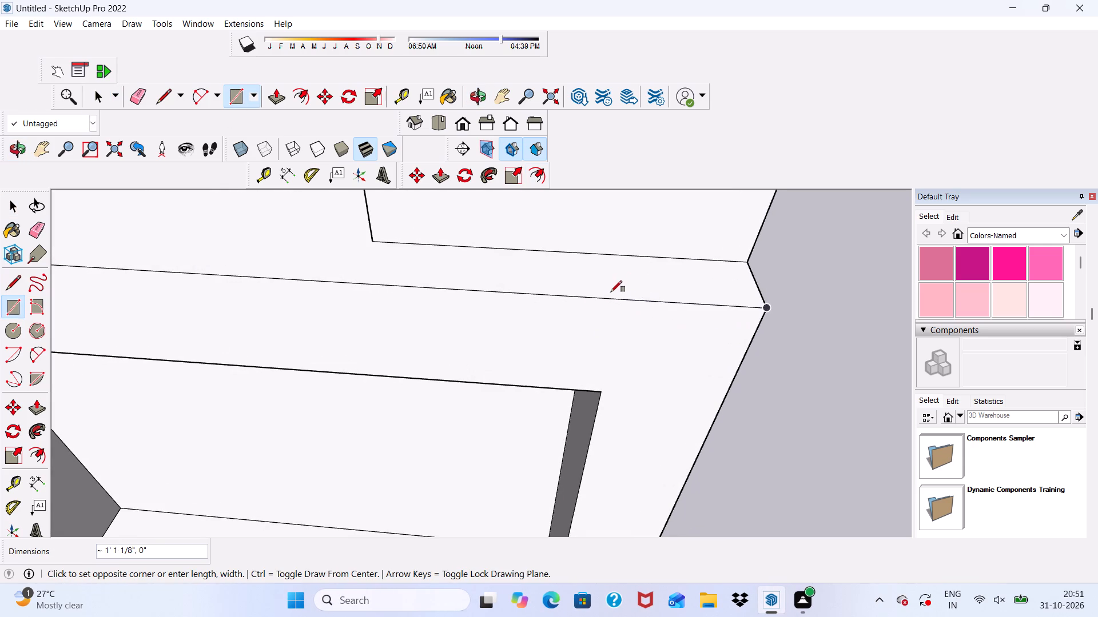
pyautogui.click(619, 257)
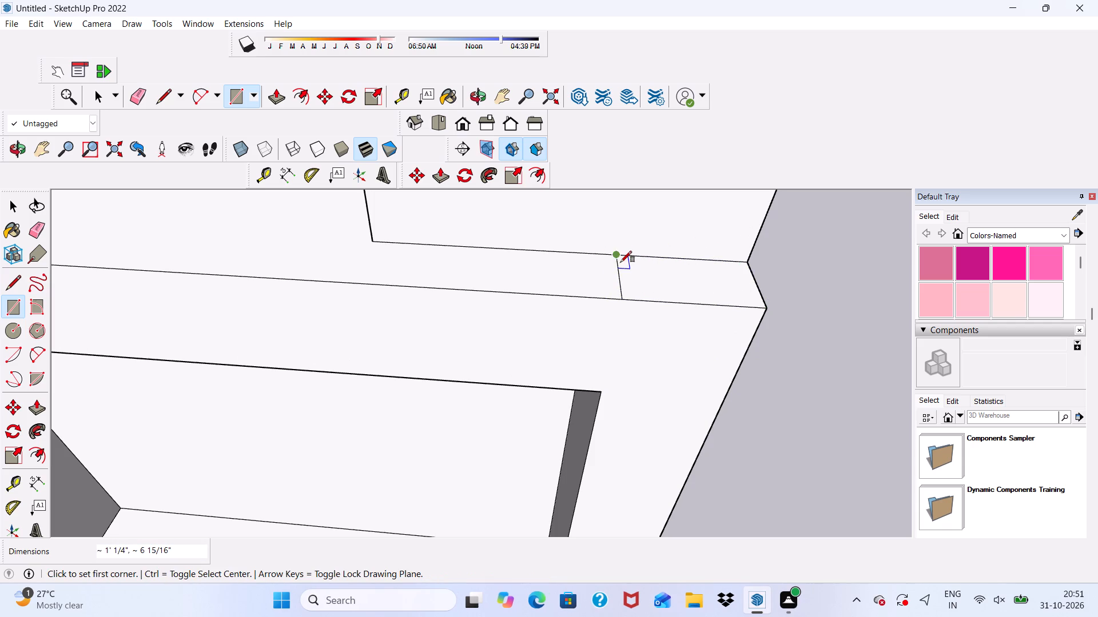
# Push/Pull the rectangle above the narrow corner upright up about 1' 7", level with the neighbouring frame's raised upright.
pyautogui.click(285, 97)
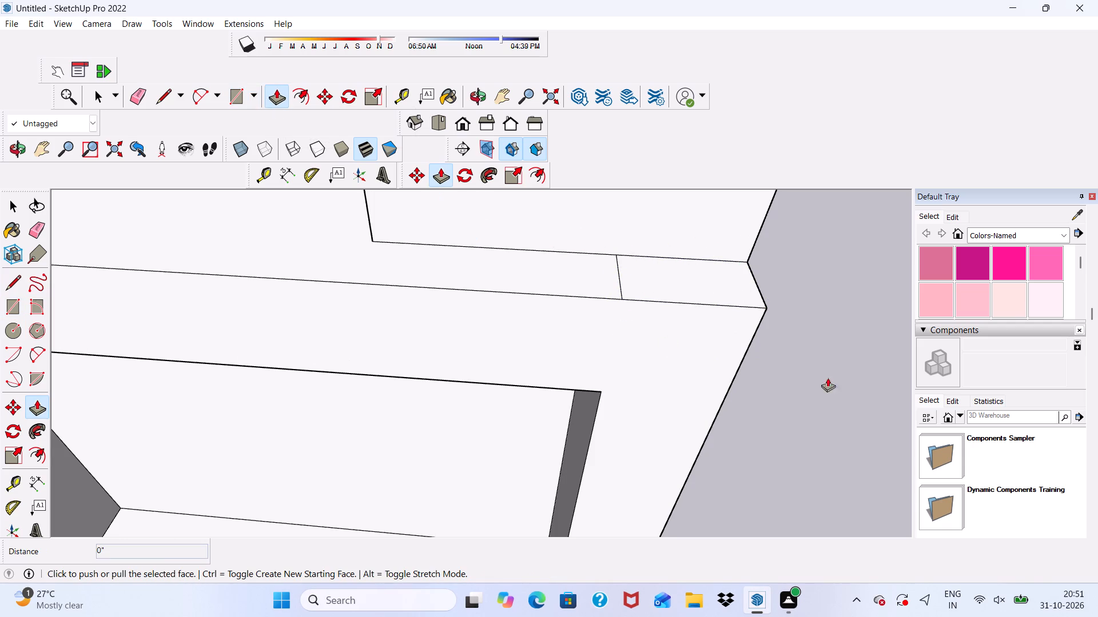
pyautogui.scroll(2, 723, 316)
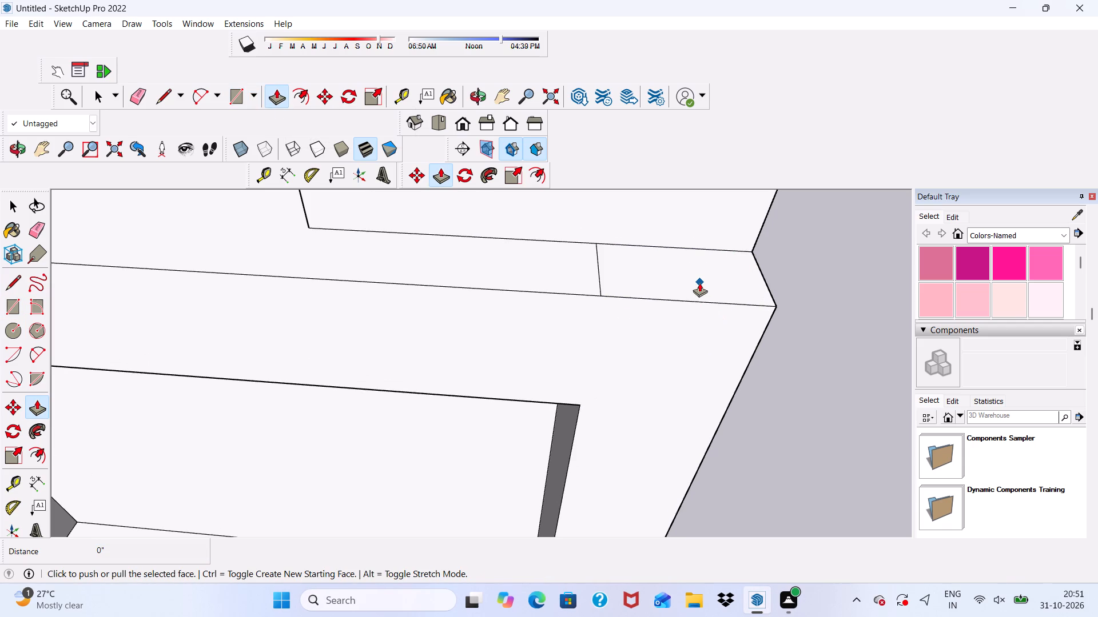
pyautogui.press('space')
pyautogui.click(699, 283)
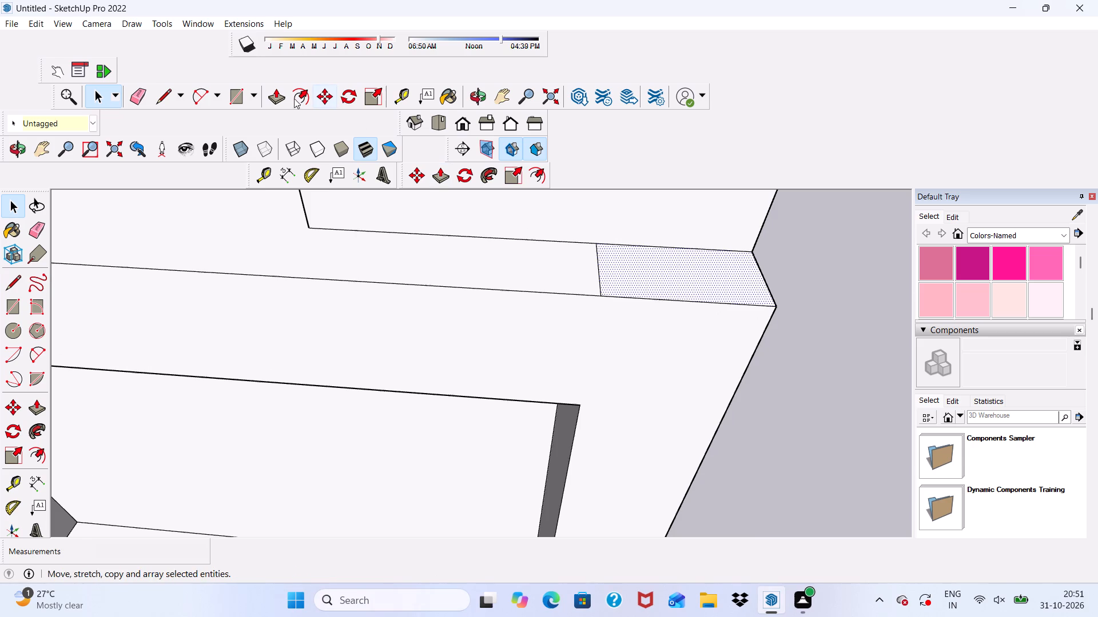
pyautogui.click(271, 97)
pyautogui.click(627, 274)
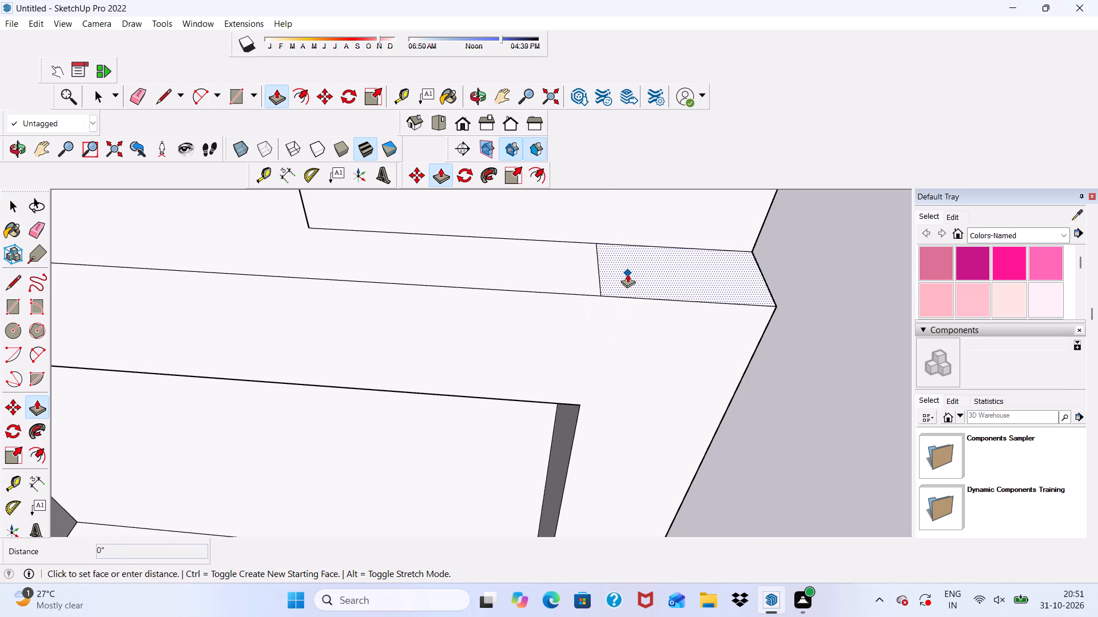
pyautogui.scroll(-2, 626, 175)
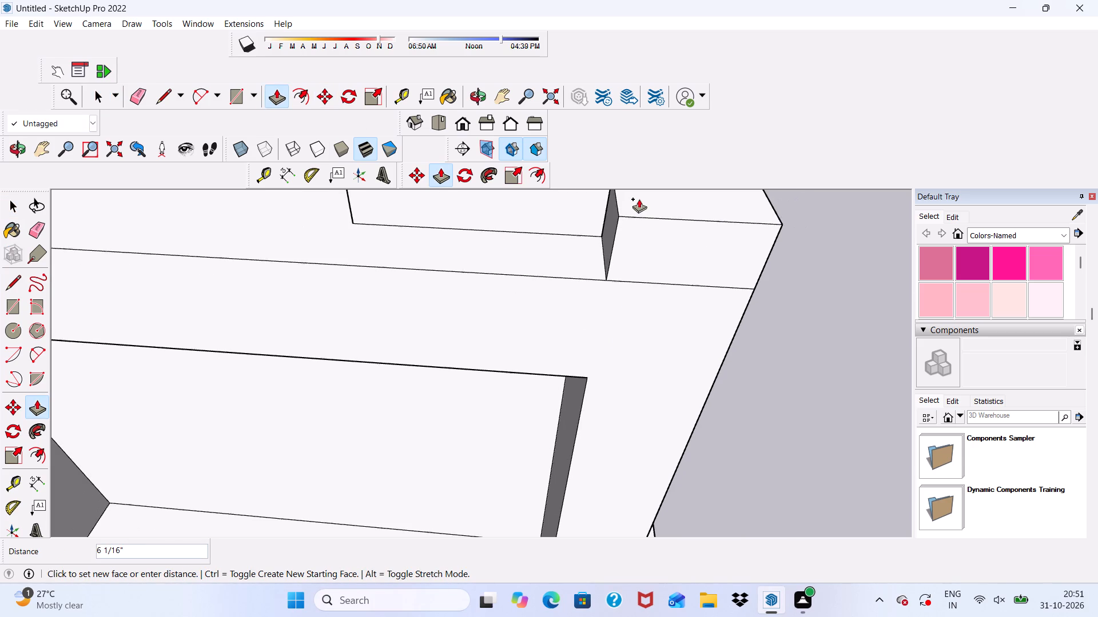
pyautogui.scroll(-4, 639, 199)
pyautogui.scroll(3, 653, 214)
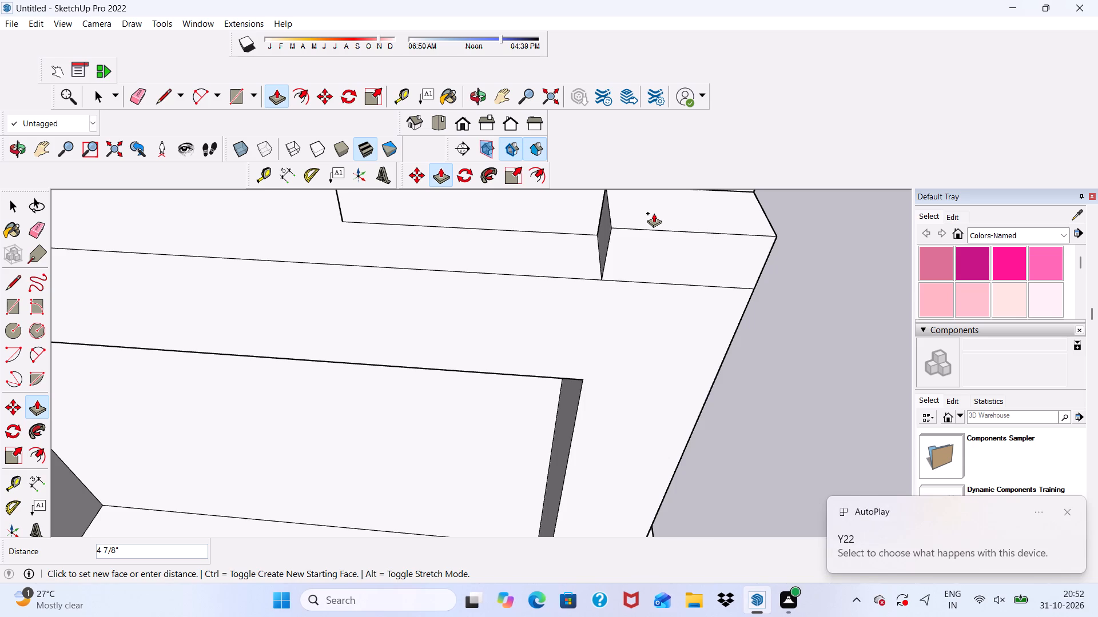
pyautogui.scroll(-4, 599, 320)
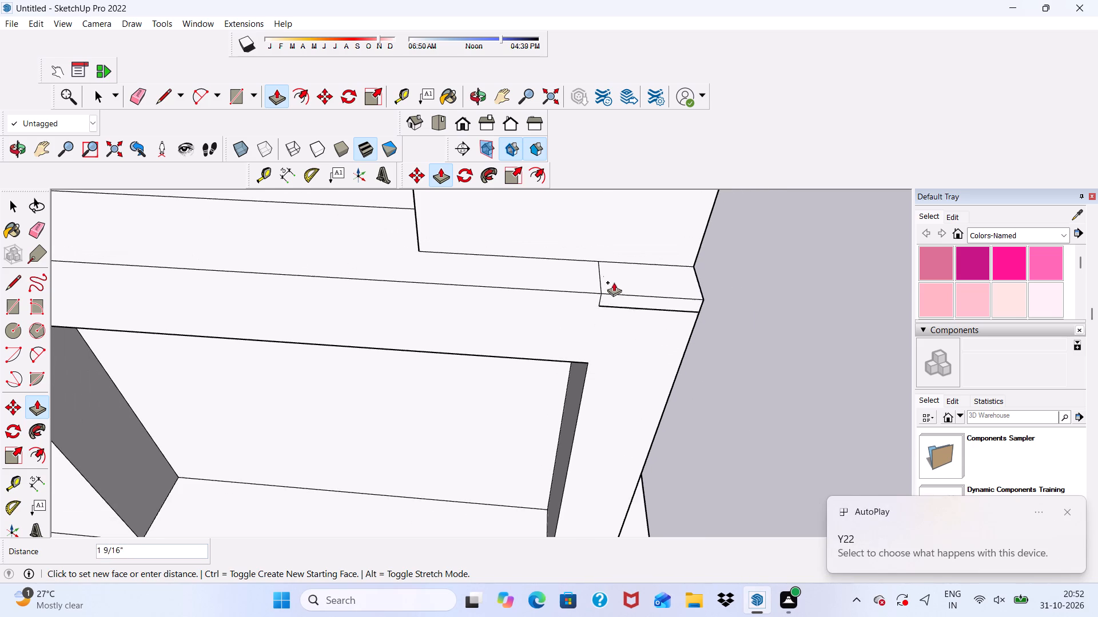
pyautogui.scroll(-9, 614, 233)
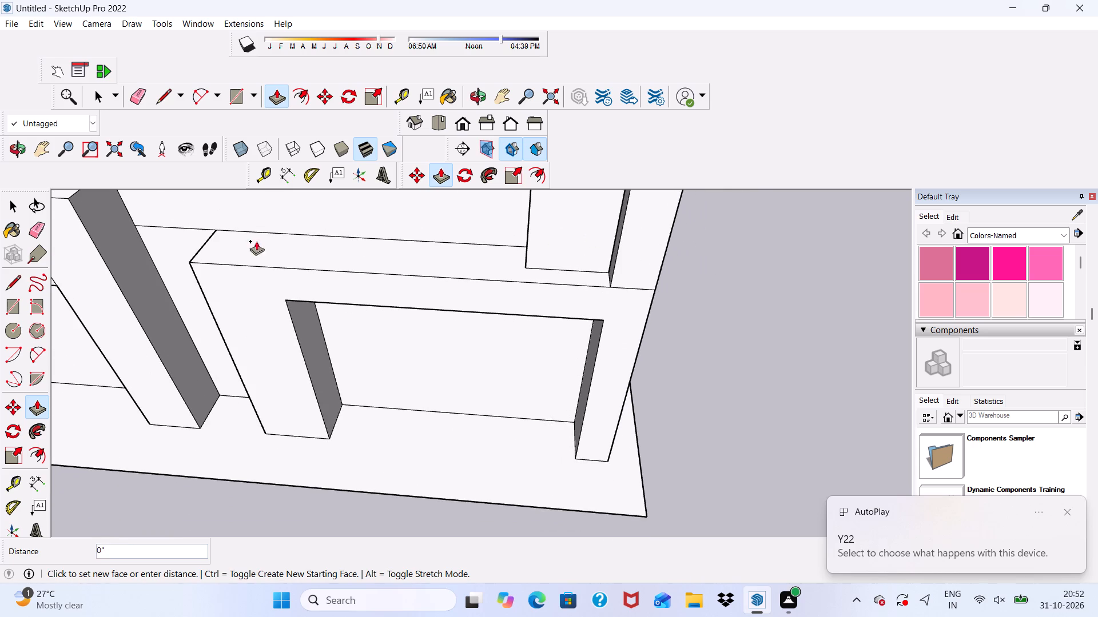
pyautogui.scroll(1, 83, 202)
pyautogui.scroll(-7, 111, 241)
pyautogui.scroll(1, 155, 253)
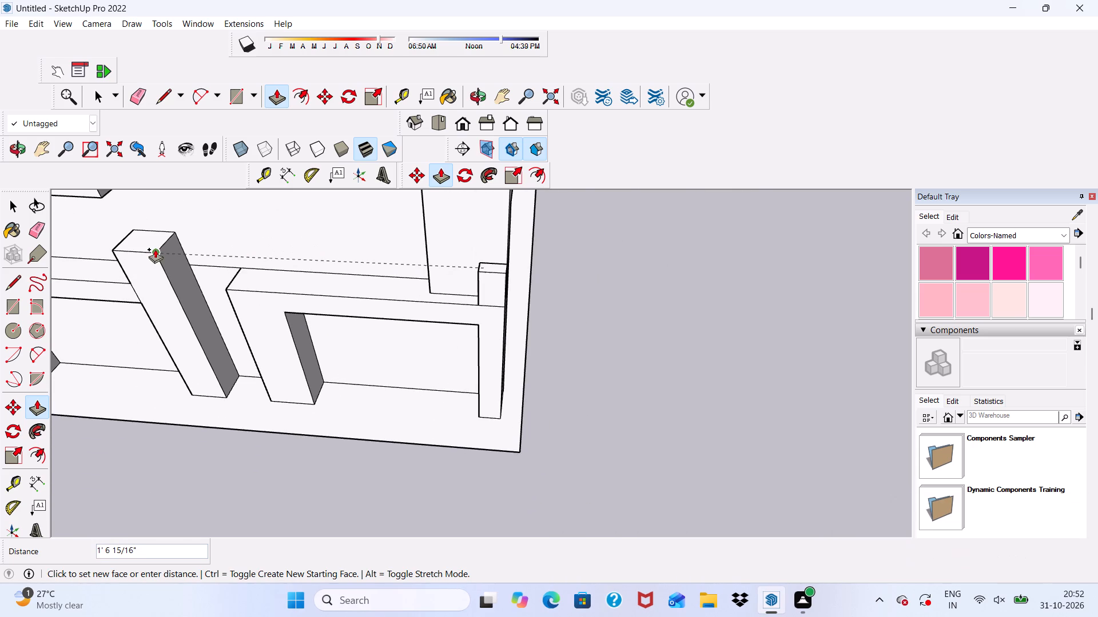
pyautogui.scroll(3, 155, 255)
pyautogui.click(157, 254)
# Draw a vertical line about 1' long on the corner frame's front, dividing the top strip from the raised narrow upright.
pyautogui.scroll(-3, 205, 277)
pyautogui.moveTo(282, 302); pyautogui.dragTo(299, 246, button='middle')
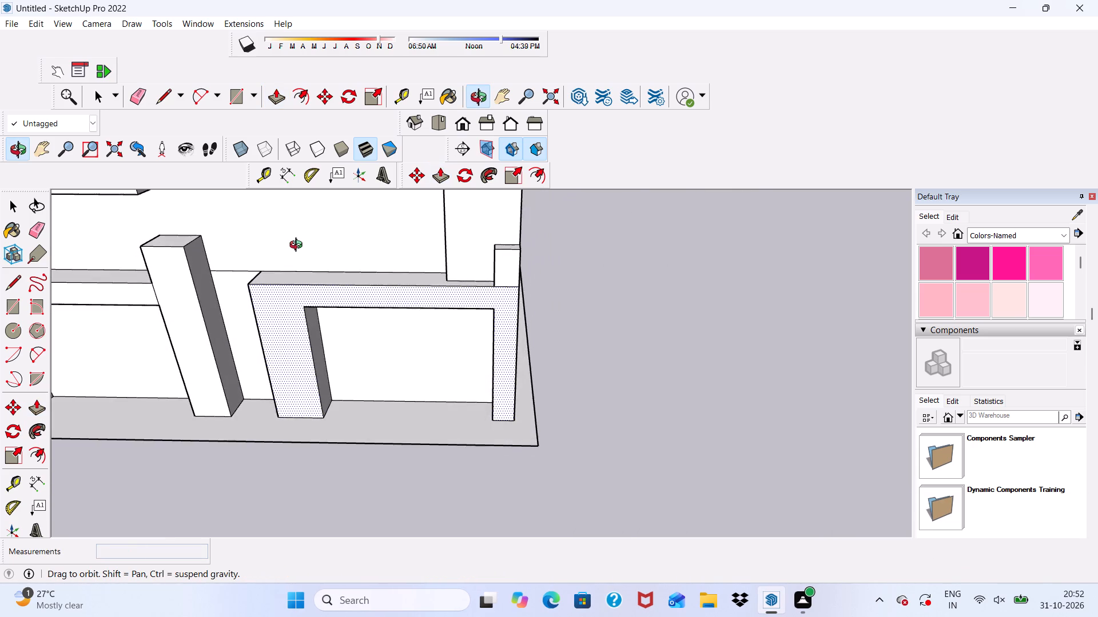
pyautogui.moveTo(299, 246); pyautogui.dragTo(310, 214, button='middle')
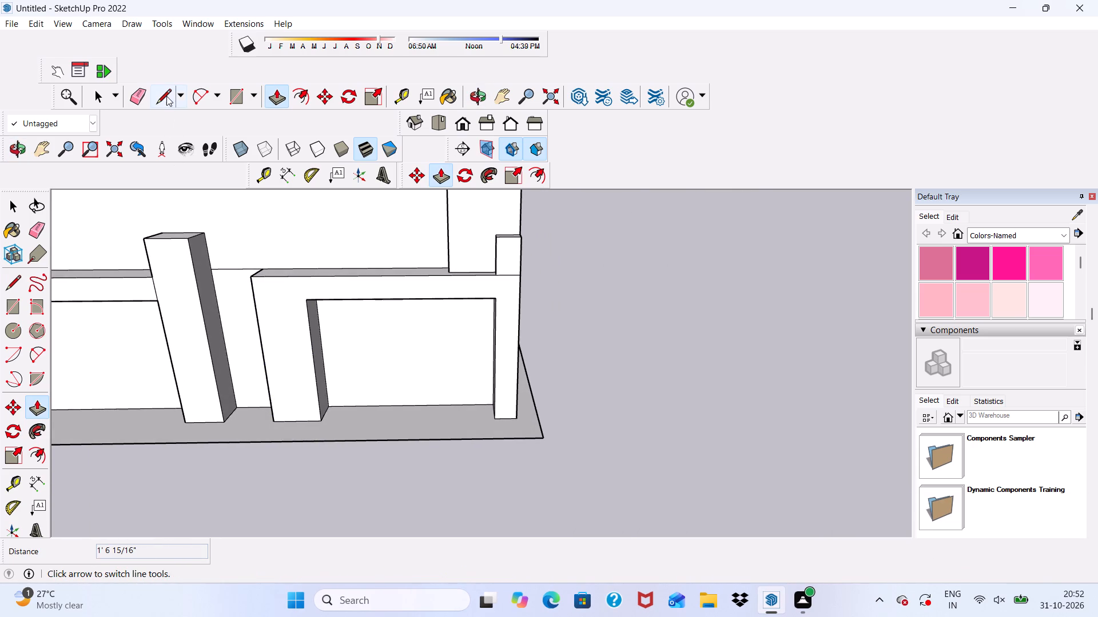
pyautogui.click(165, 94)
pyautogui.scroll(2, 487, 378)
pyautogui.scroll(6, 508, 243)
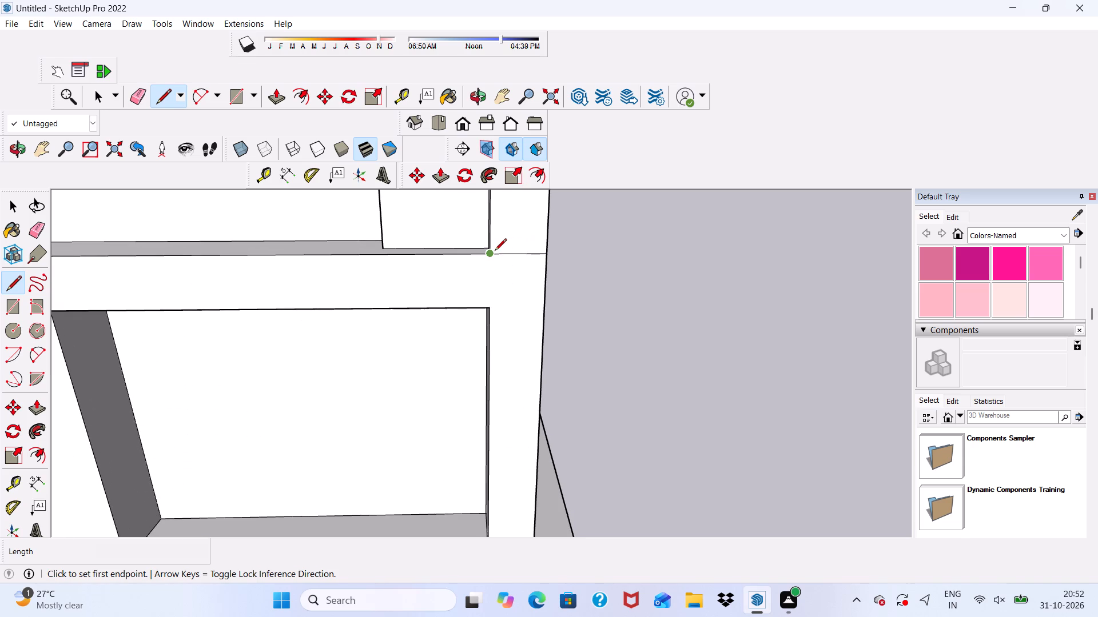
pyautogui.click(495, 251)
pyautogui.scroll(5, 492, 313)
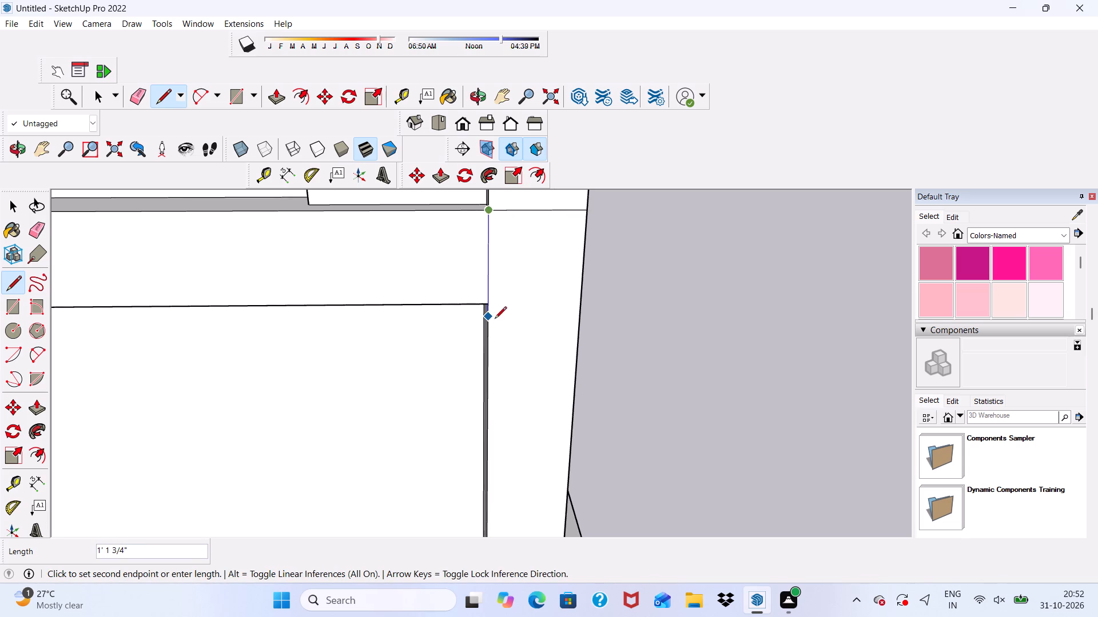
pyautogui.click(485, 302)
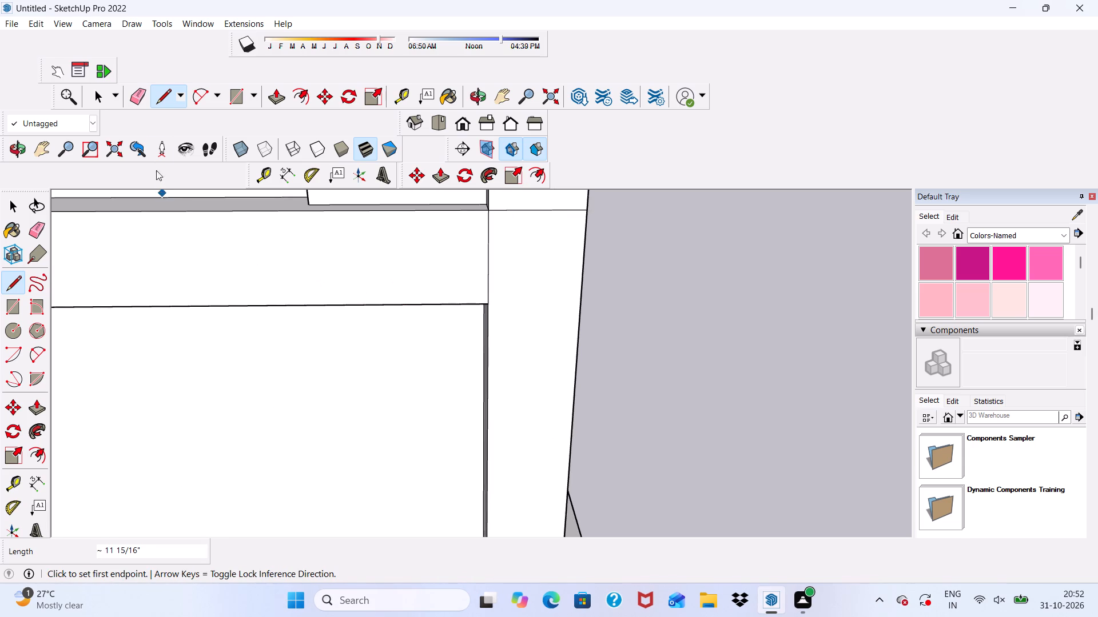
# Erase the leftover edges across the front and outer side of the raised corner upright.
pyautogui.click(135, 94)
pyautogui.scroll(-3, 510, 332)
pyautogui.click(568, 278)
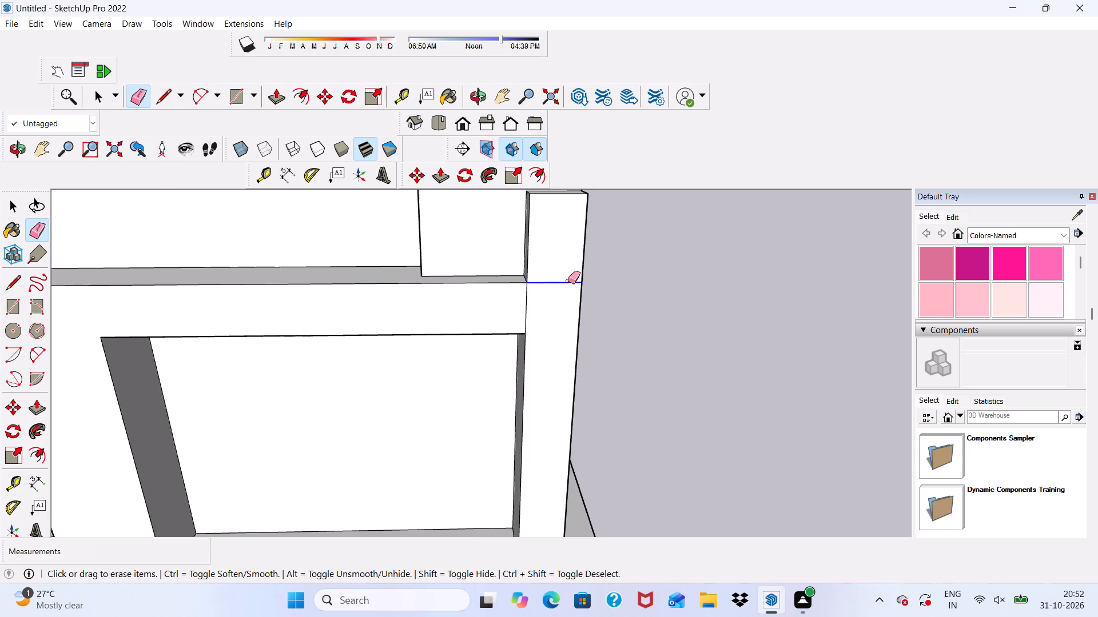
pyautogui.scroll(-3, 565, 286)
pyautogui.moveTo(560, 303); pyautogui.dragTo(321, 325, button='middle')
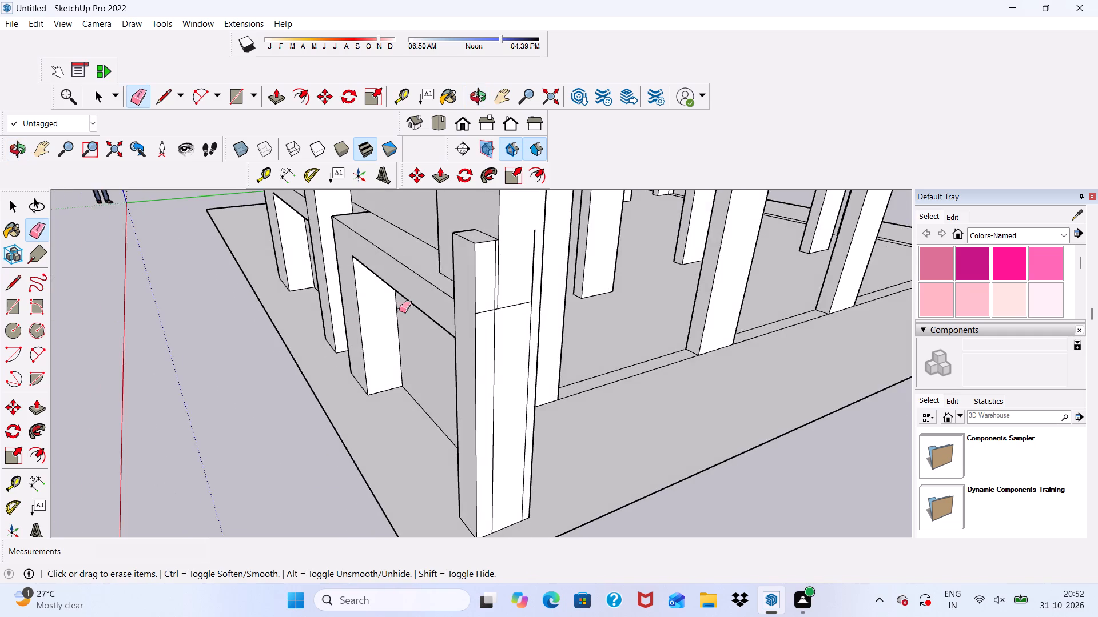
pyautogui.scroll(6, 407, 309)
pyautogui.moveTo(530, 281); pyautogui.dragTo(517, 327)
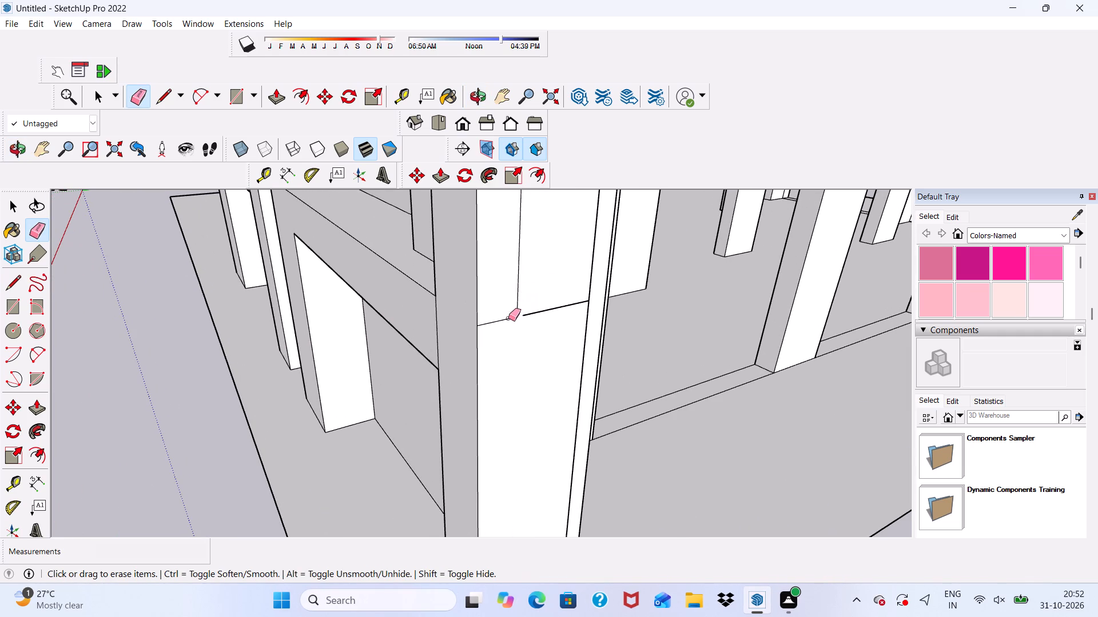
pyautogui.moveTo(524, 314); pyautogui.dragTo(547, 330)
pyautogui.moveTo(512, 306); pyautogui.dragTo(507, 321)
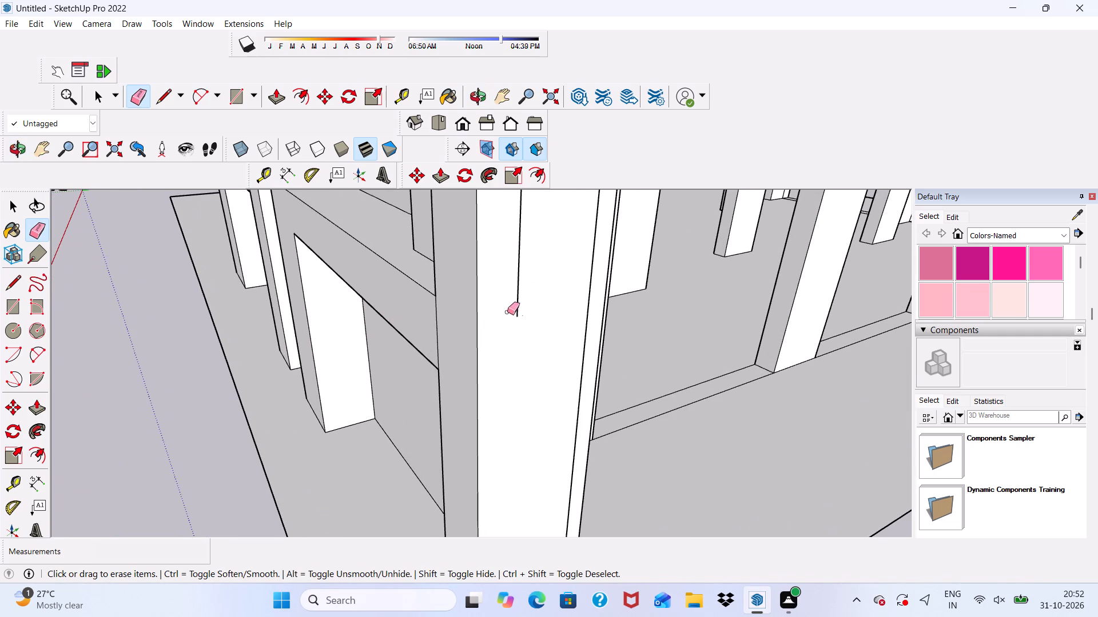
pyautogui.moveTo(511, 303); pyautogui.dragTo(524, 293)
pyautogui.scroll(-10, 524, 293)
pyautogui.scroll(5, 565, 262)
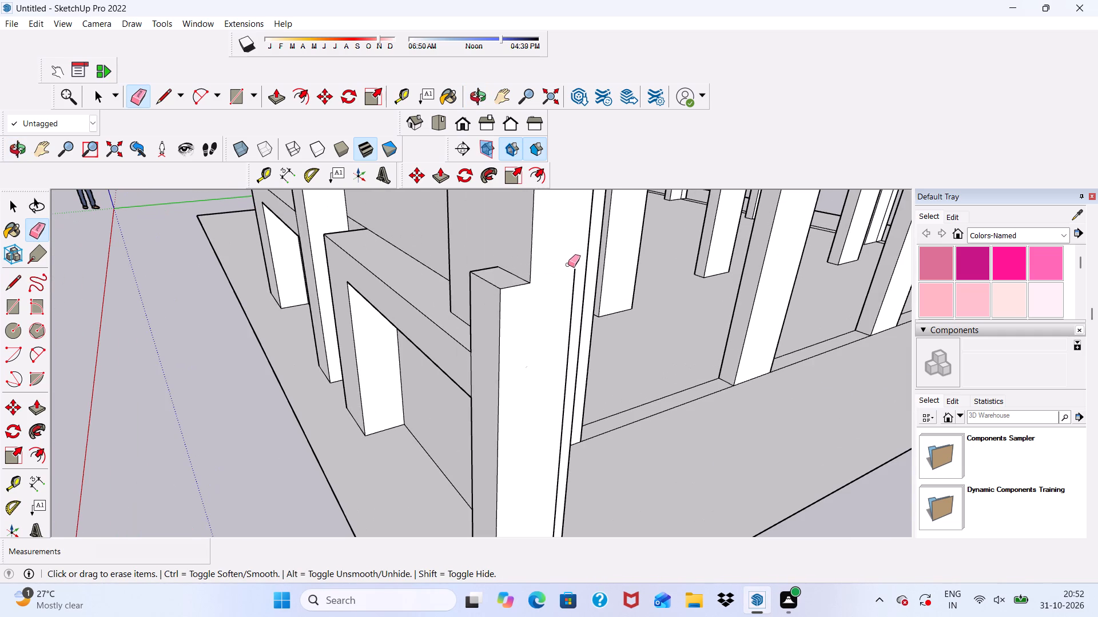
pyautogui.moveTo(570, 268); pyautogui.dragTo(576, 299)
pyautogui.scroll(1, 576, 411)
pyautogui.moveTo(561, 388); pyautogui.dragTo(568, 412)
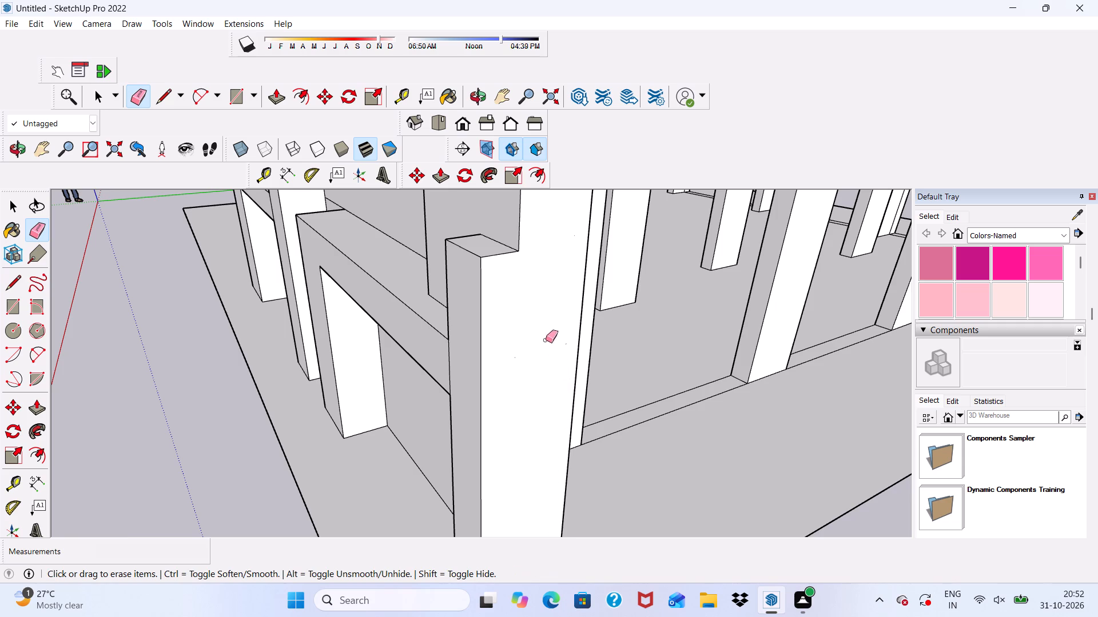
# Push/Pull the recessed wall panel inside the corner frame's opening outward by 3".
pyautogui.scroll(-9, 546, 340)
pyautogui.moveTo(536, 420); pyautogui.dragTo(700, 362, button='middle')
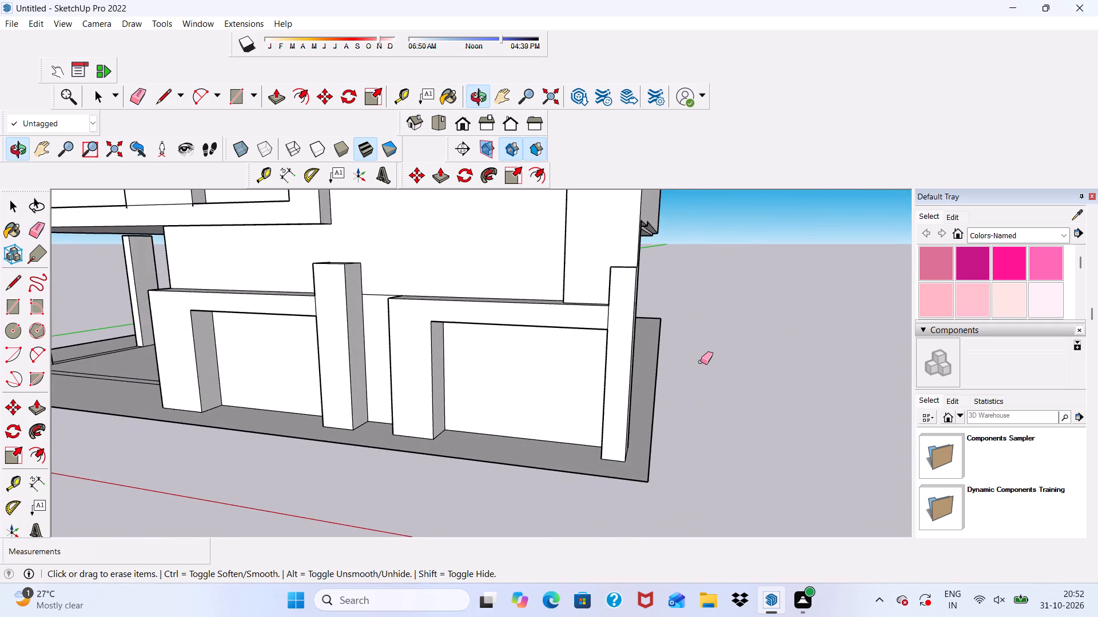
pyautogui.scroll(3, 699, 359)
pyautogui.scroll(-1, 560, 368)
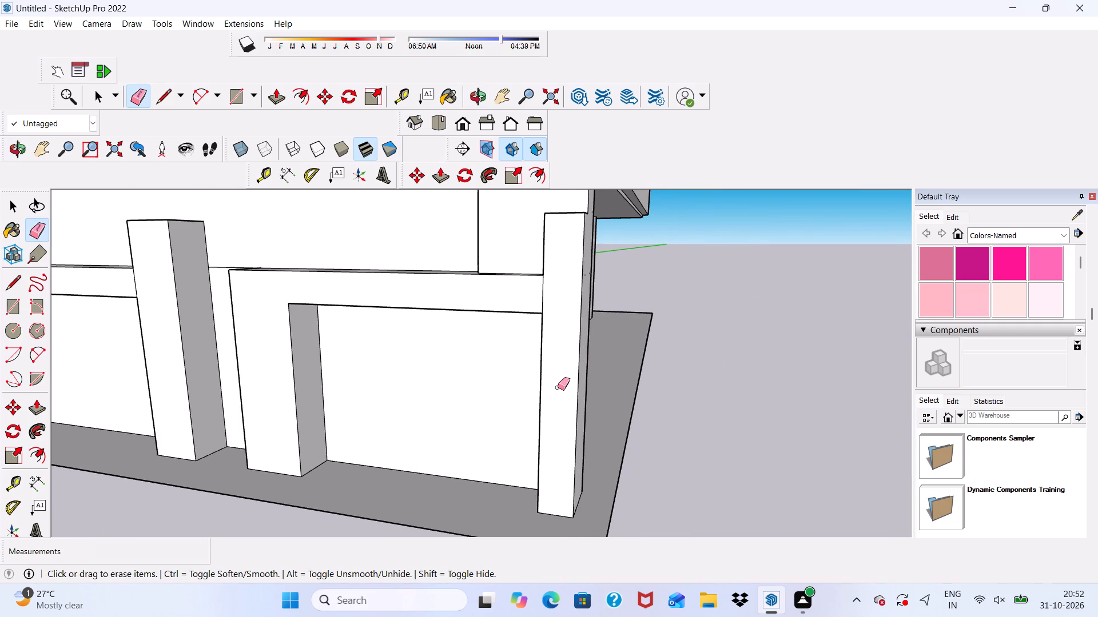
pyautogui.moveTo(483, 372); pyautogui.dragTo(547, 351, button='middle')
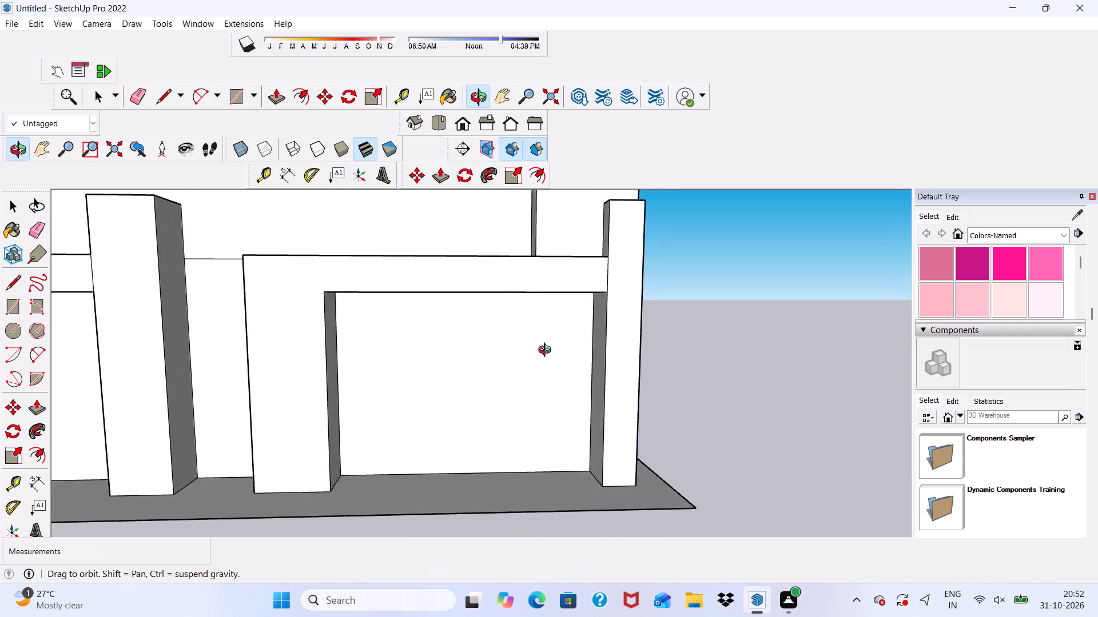
pyautogui.moveTo(547, 351); pyautogui.dragTo(478, 387, button='middle')
pyautogui.scroll(1, 462, 387)
pyautogui.press('space')
pyautogui.click(394, 384)
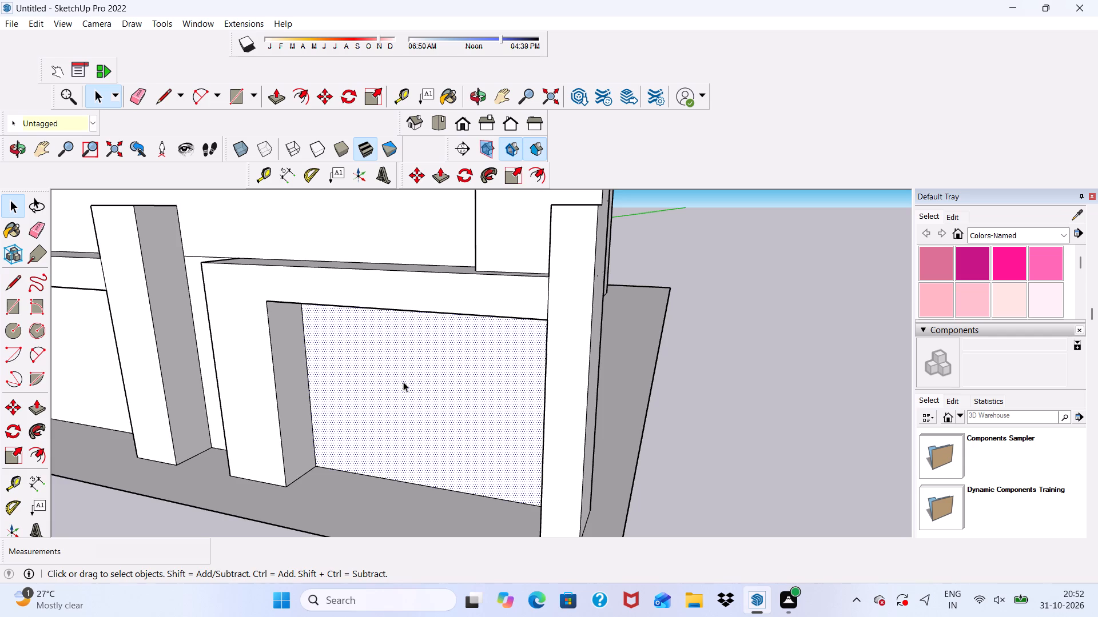
pyautogui.click(260, 101)
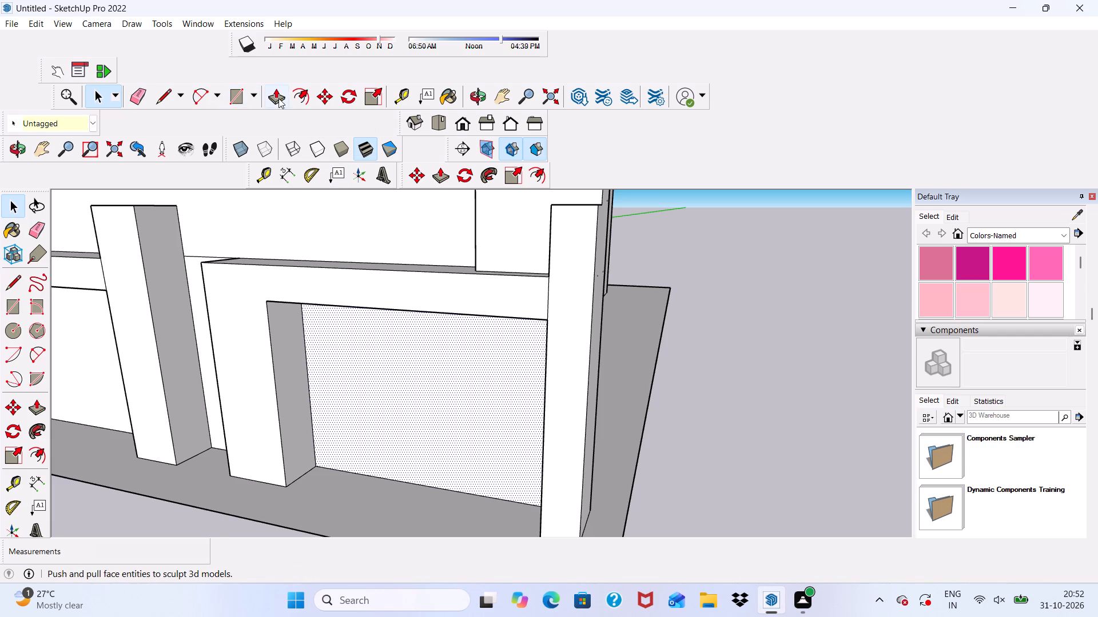
pyautogui.click(279, 97)
pyautogui.click(376, 366)
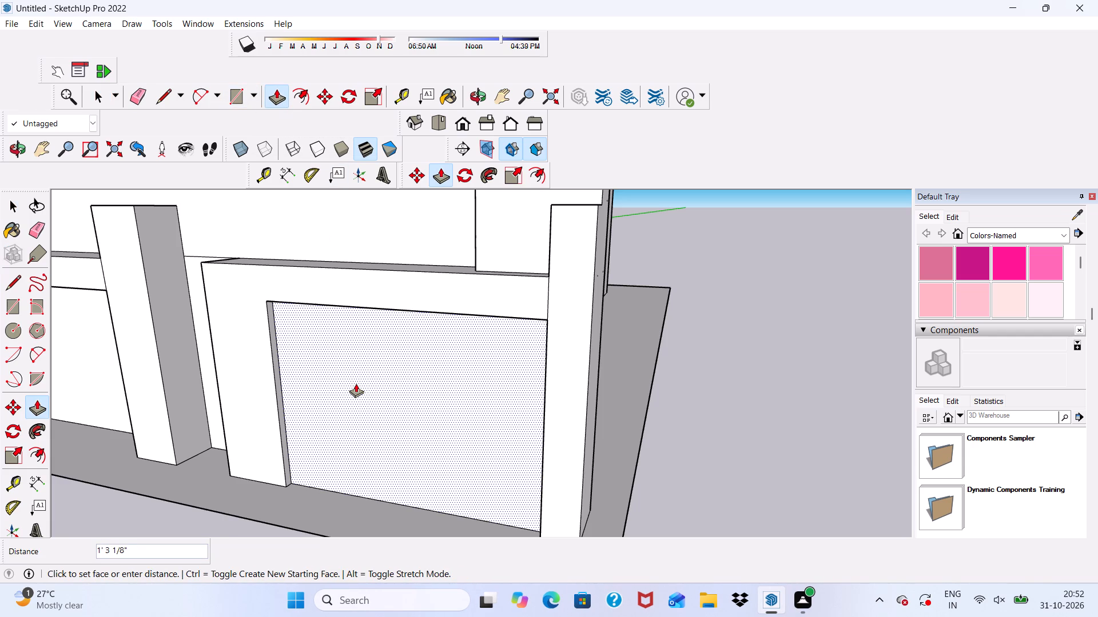
pyautogui.press('3')
pyautogui.hotkey('shift', '"')
pyautogui.press('Return')
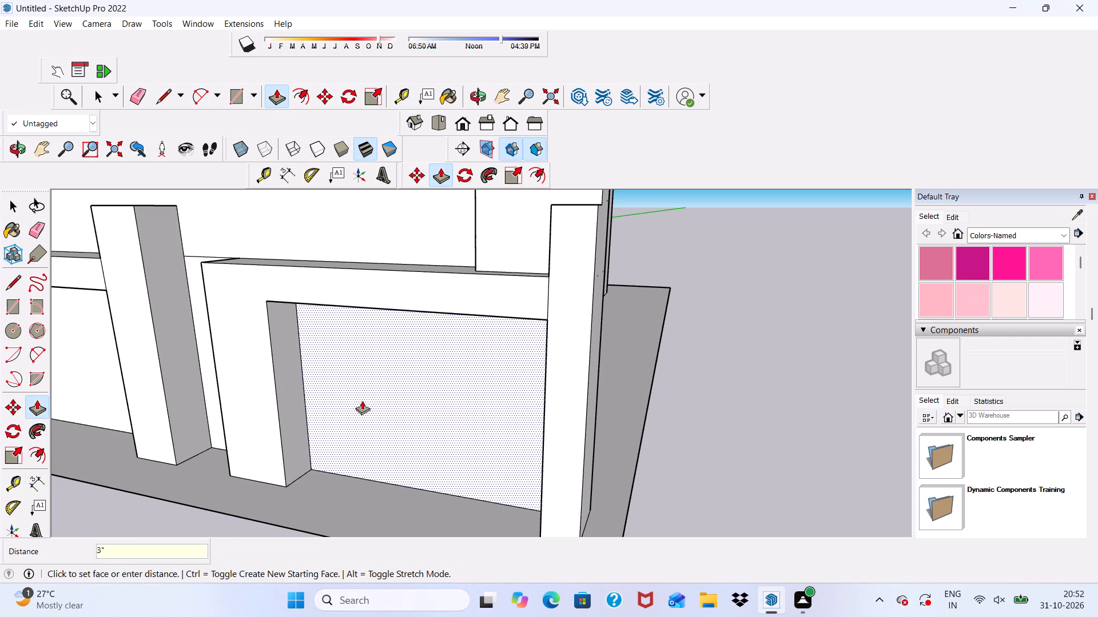
# Push/Pull the narrow wall strip between the two projecting frames outward by 3".
pyautogui.scroll(-1, 296, 391)
pyautogui.scroll(6, 234, 323)
pyautogui.click(209, 309)
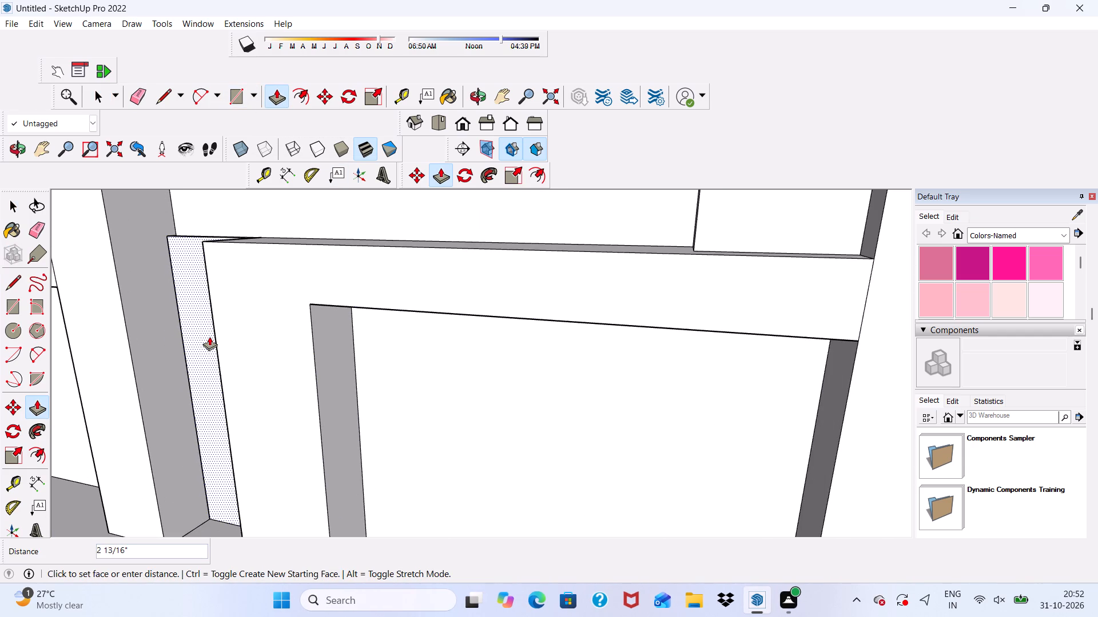
pyautogui.press('3')
pyautogui.hotkey('shift', '"')
pyautogui.press('Return')
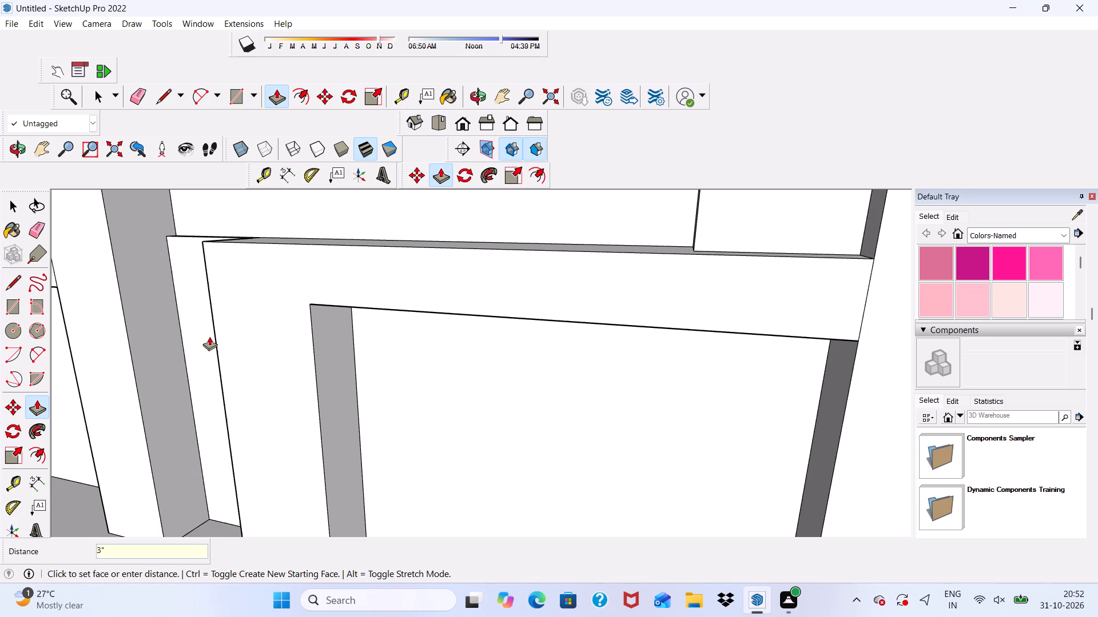
# Push/Pull the recessed wall panel inside the other frame's opening outward by 3".
pyautogui.scroll(-5, 210, 337)
pyautogui.moveTo(226, 365); pyautogui.dragTo(399, 353, button='middle')
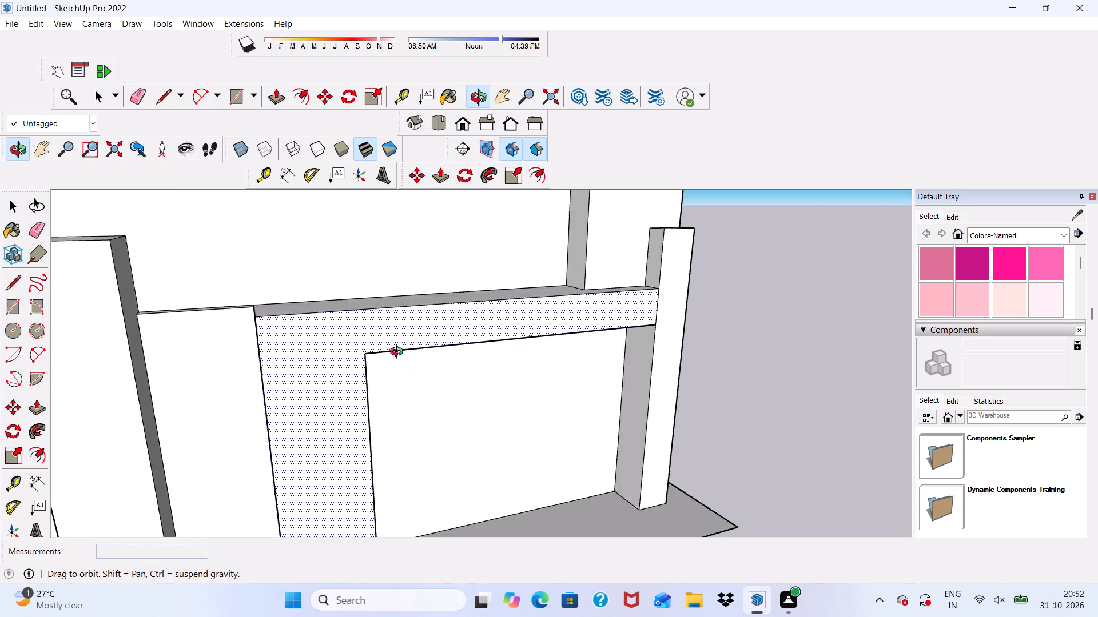
pyautogui.moveTo(399, 353); pyautogui.dragTo(401, 351, button='middle')
pyautogui.scroll(-6, 417, 290)
pyautogui.click(143, 389)
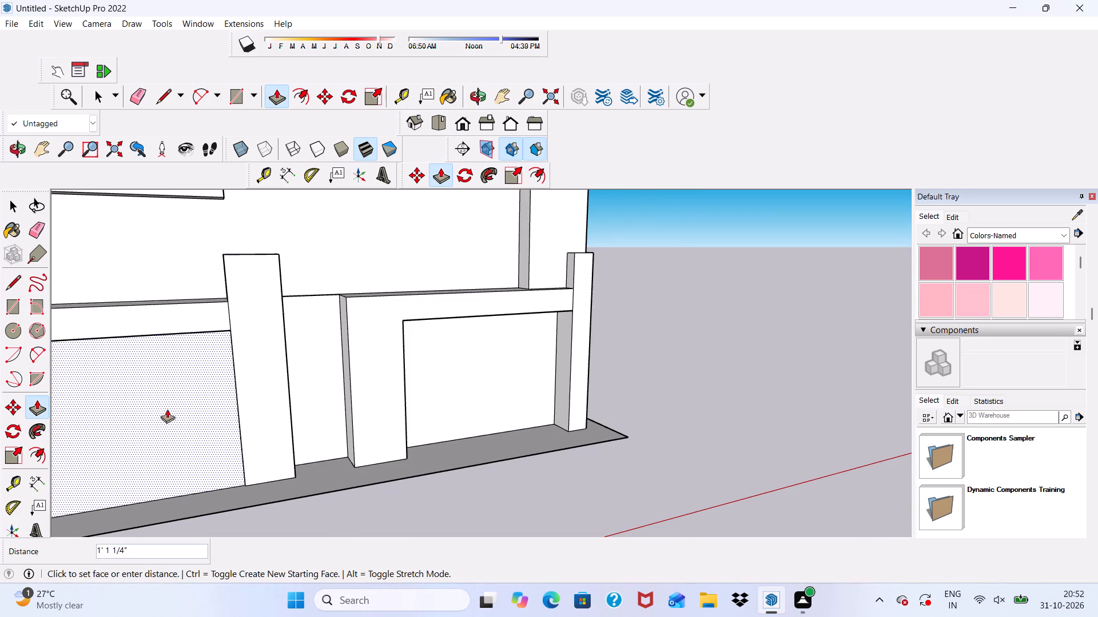
pyautogui.press('3')
pyautogui.hotkey('shift', '"')
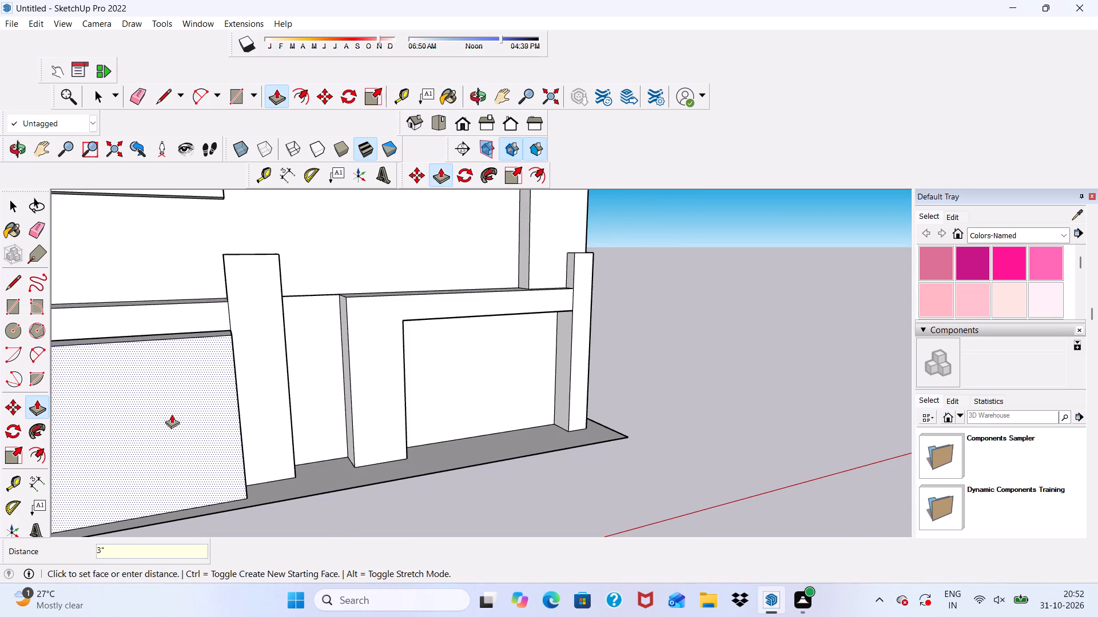
pyautogui.press('Return')
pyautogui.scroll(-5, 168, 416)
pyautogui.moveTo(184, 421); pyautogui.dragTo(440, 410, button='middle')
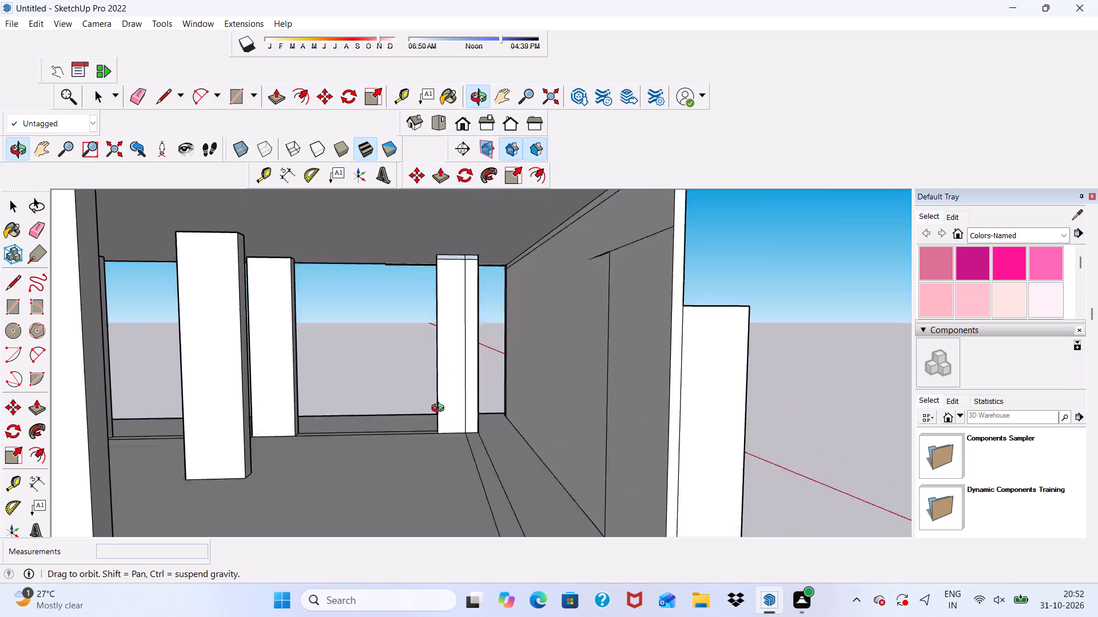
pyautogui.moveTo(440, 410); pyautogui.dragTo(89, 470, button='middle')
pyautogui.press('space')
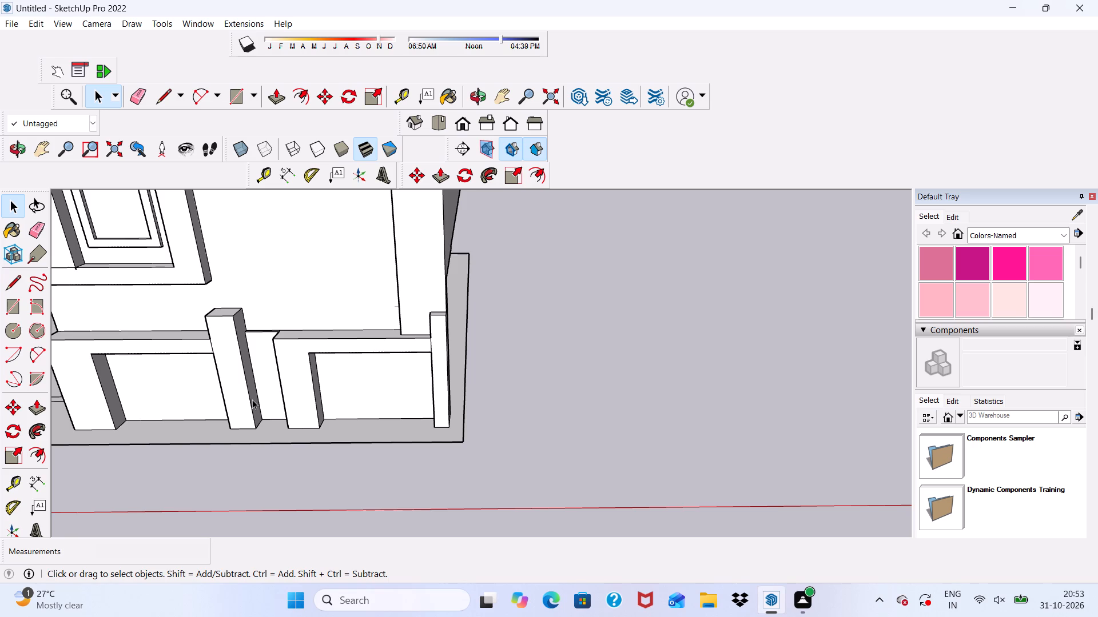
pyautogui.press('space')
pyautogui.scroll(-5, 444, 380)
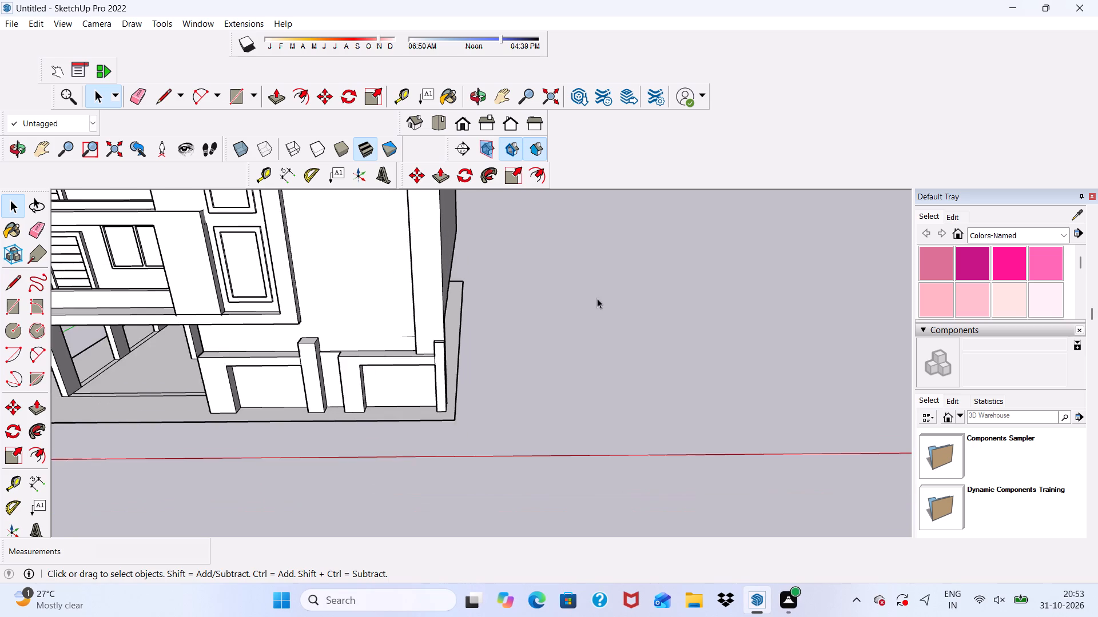
# Look over the building's front facade from the ground-floor frames up to the upper balconies.
pyautogui.scroll(-4, 590, 311)
pyautogui.moveTo(472, 382); pyautogui.dragTo(620, 355, button='middle')
pyautogui.moveTo(454, 336); pyautogui.dragTo(357, 310, button='middle')
pyautogui.scroll(1, 353, 310)
pyautogui.scroll(-3, 367, 308)
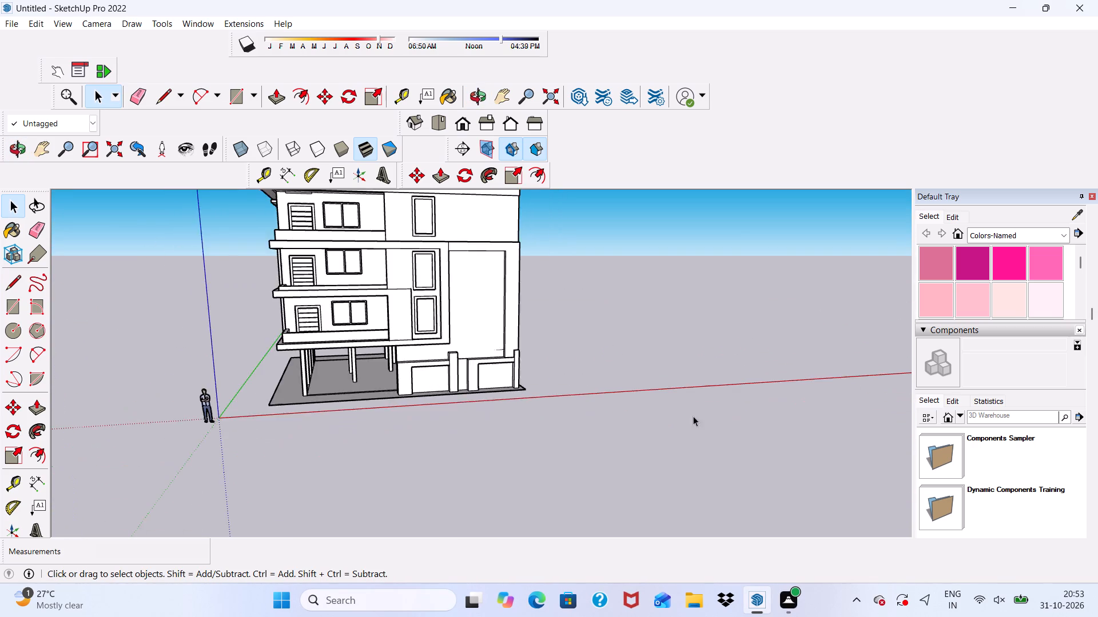
pyautogui.scroll(-7, 693, 416)
pyautogui.scroll(6, 445, 229)
pyautogui.scroll(-6, 446, 233)
pyautogui.scroll(-3, 517, 402)
pyautogui.scroll(9, 456, 270)
pyautogui.scroll(-3, 471, 251)
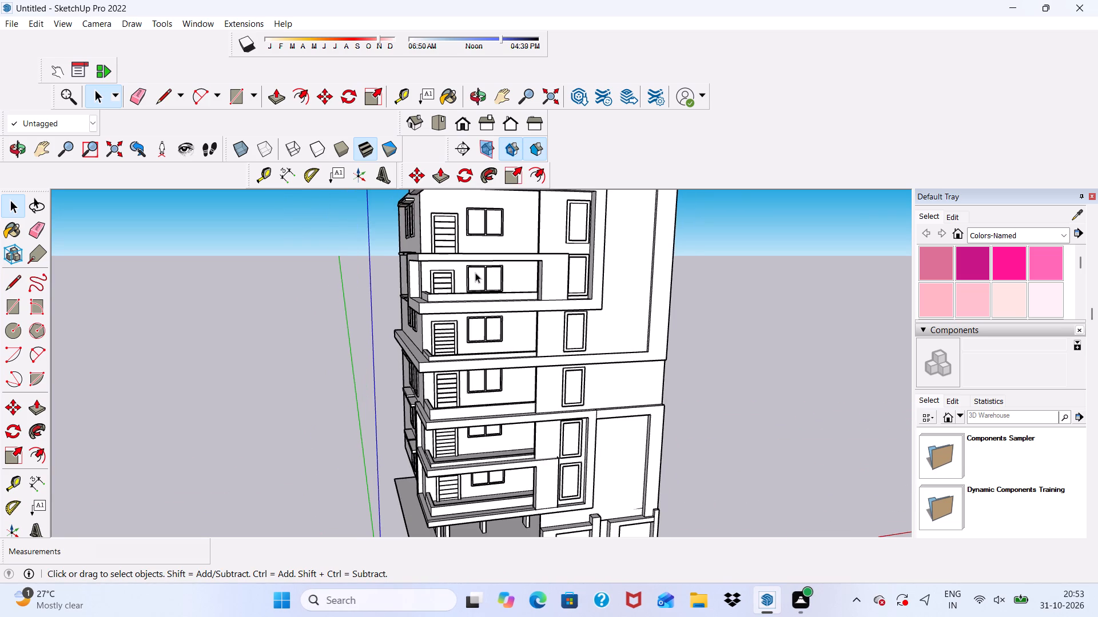
pyautogui.scroll(-4, 475, 273)
pyautogui.scroll(7, 489, 269)
pyautogui.scroll(-1, 510, 255)
# Push/Pull the L-shaped border strip on the top-floor balcony's floor up by 2' to form a parapet.
pyautogui.moveTo(514, 257); pyautogui.dragTo(619, 326, button='middle')
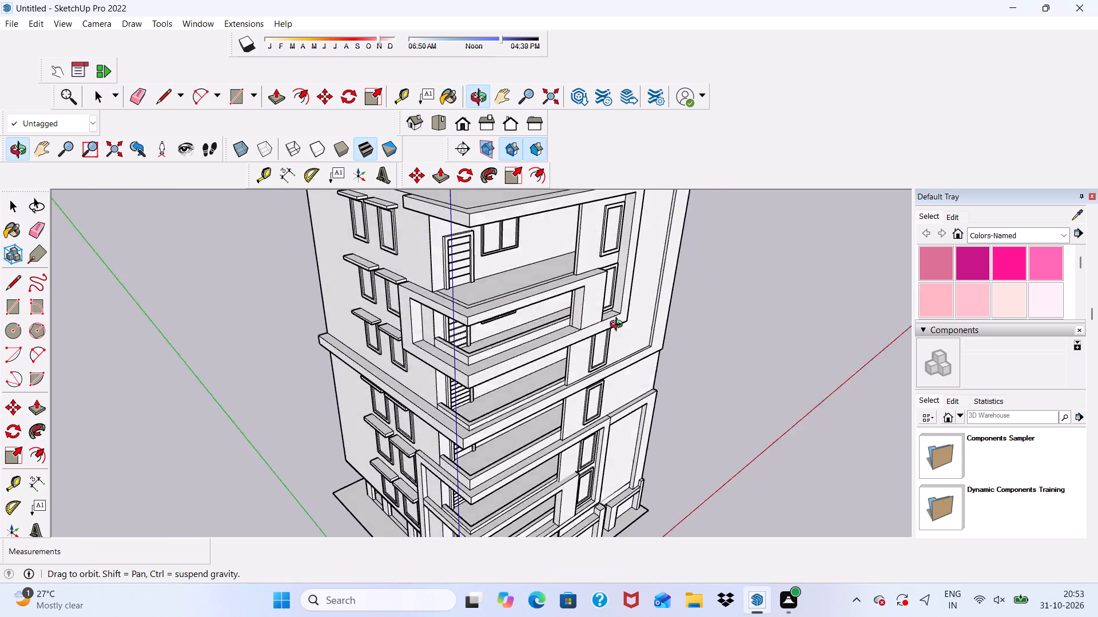
pyautogui.moveTo(619, 326); pyautogui.dragTo(642, 336, button='middle')
pyautogui.scroll(4, 613, 282)
pyautogui.scroll(6, 540, 262)
pyautogui.moveTo(548, 268); pyautogui.dragTo(711, 261, button='middle')
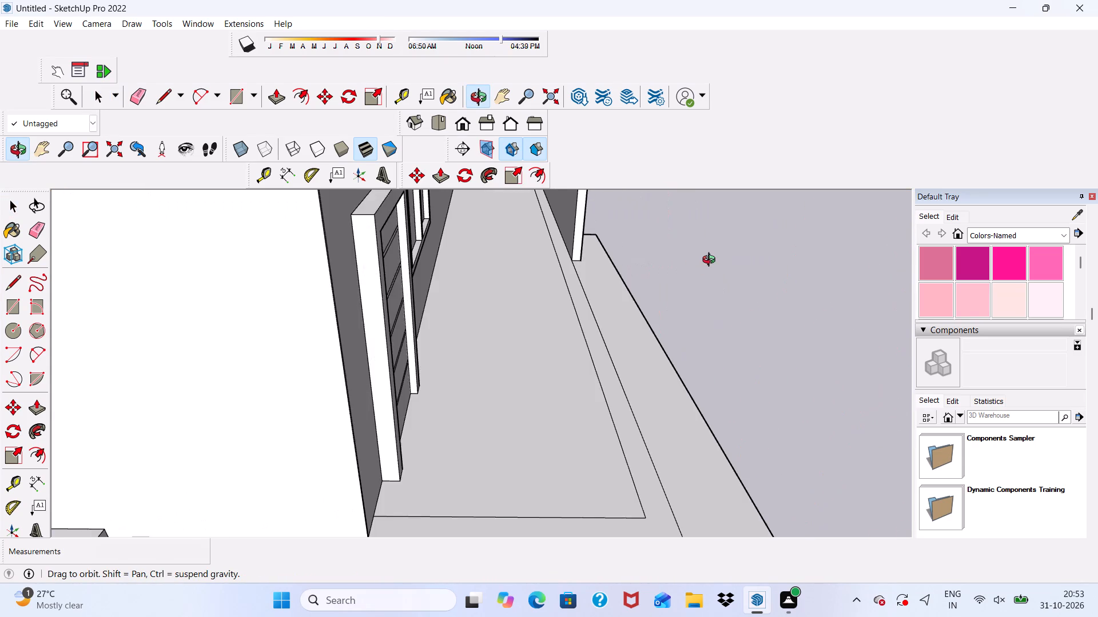
pyautogui.moveTo(711, 261); pyautogui.dragTo(709, 259, button='middle')
pyautogui.scroll(4, 553, 231)
pyautogui.click(577, 227)
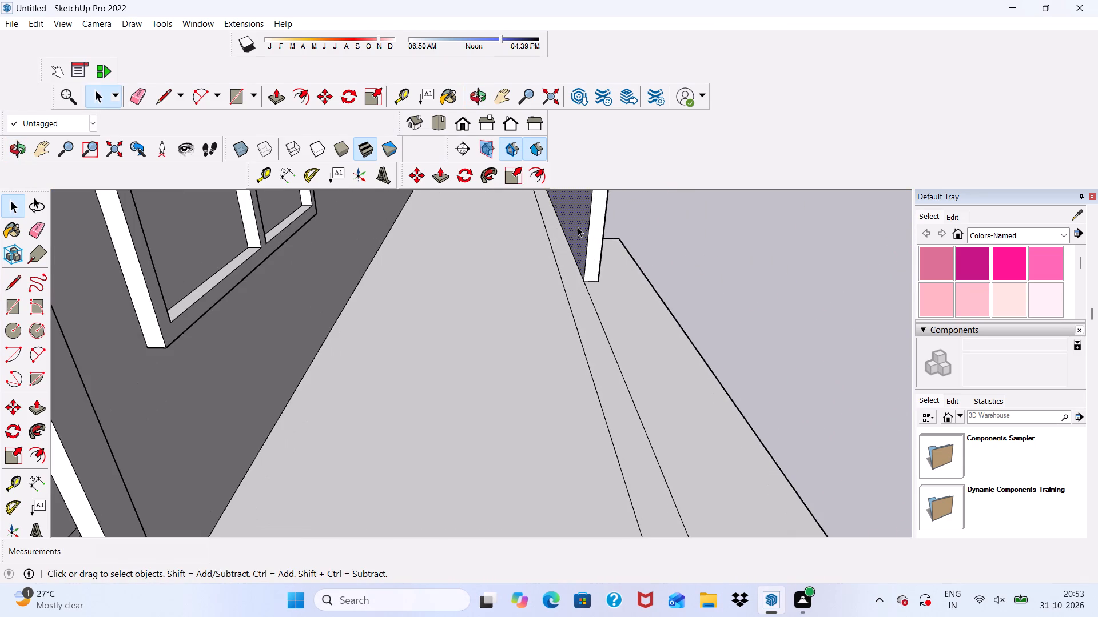
pyautogui.scroll(-7, 583, 241)
pyautogui.moveTo(629, 306); pyautogui.dragTo(478, 295, button='middle')
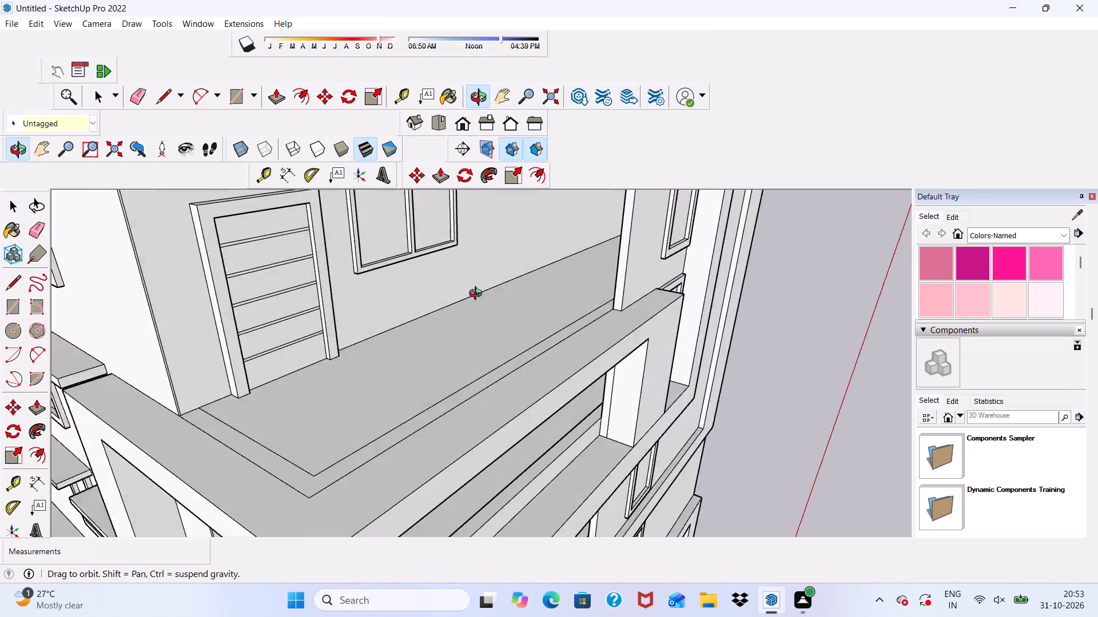
pyautogui.moveTo(478, 295); pyautogui.dragTo(206, 341, button='middle')
pyautogui.scroll(7, 205, 332)
pyautogui.click(222, 322)
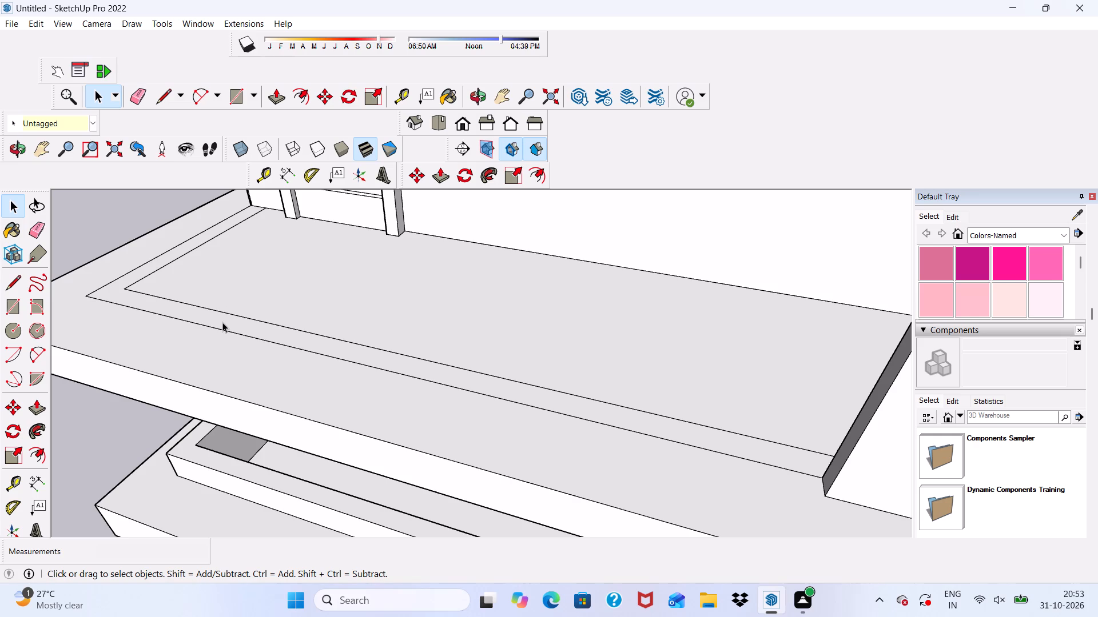
pyautogui.click(273, 94)
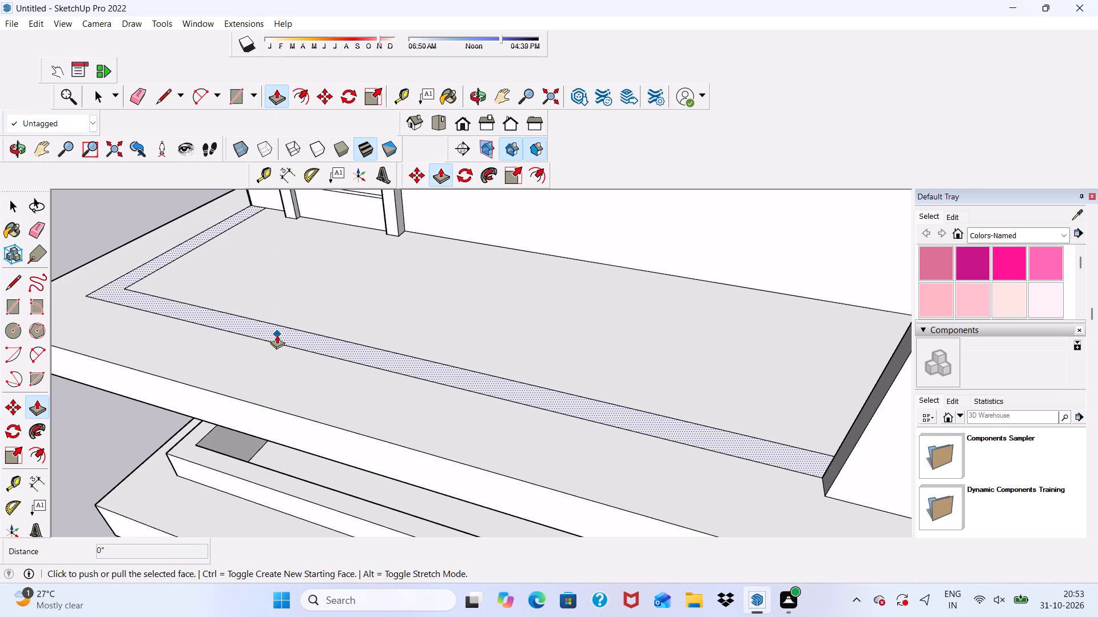
pyautogui.click(273, 324)
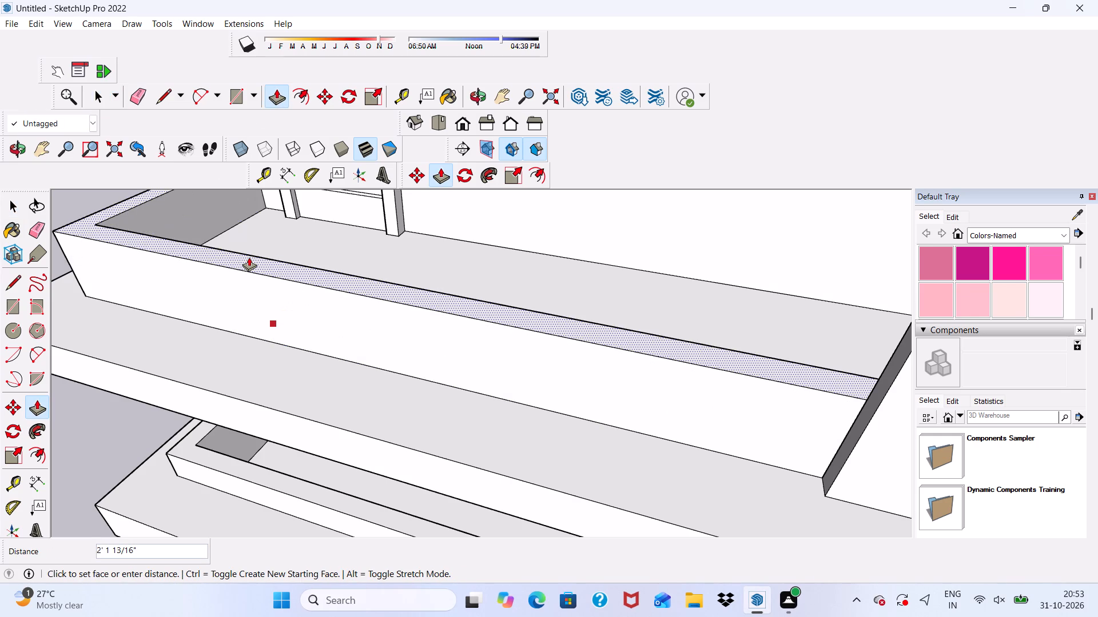
pyautogui.press('2')
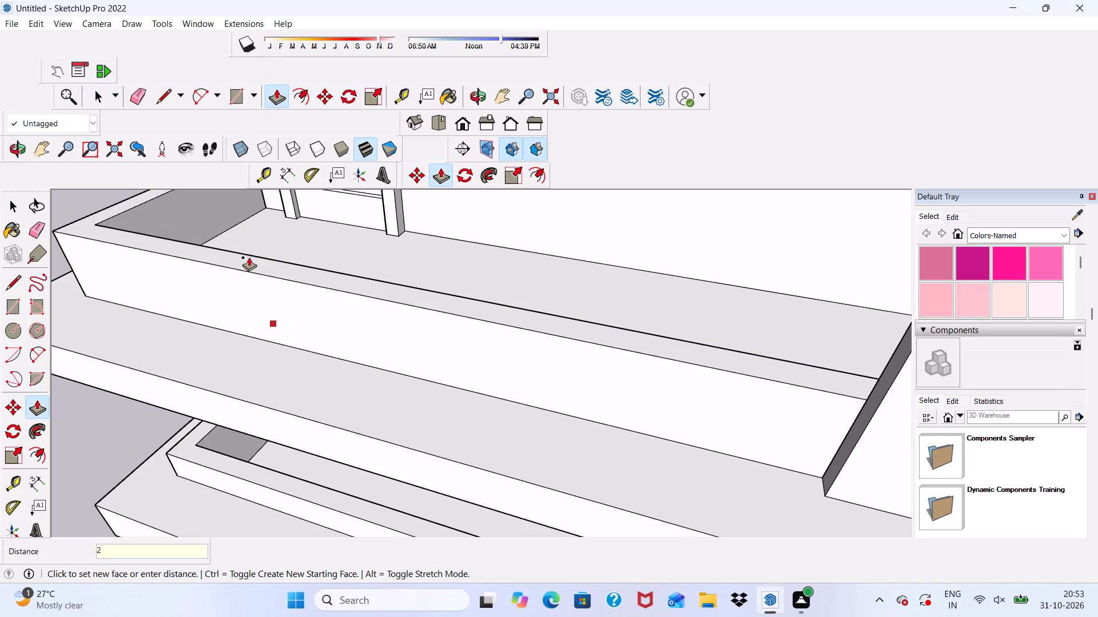
pyautogui.press("'")
pyautogui.press('Return')
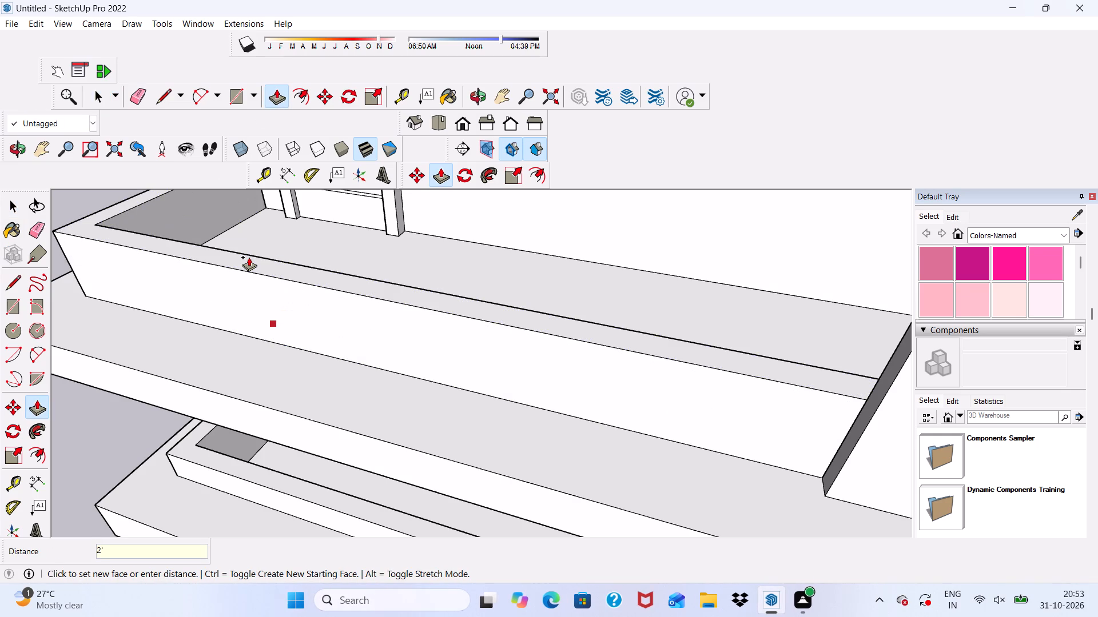
# Push/Pull the inner face of the front wall beside the top-floor balcony inward 9", flush with the parapet's inner face.
pyautogui.scroll(-2, 786, 519)
pyautogui.moveTo(846, 443); pyautogui.dragTo(973, 439, button='middle')
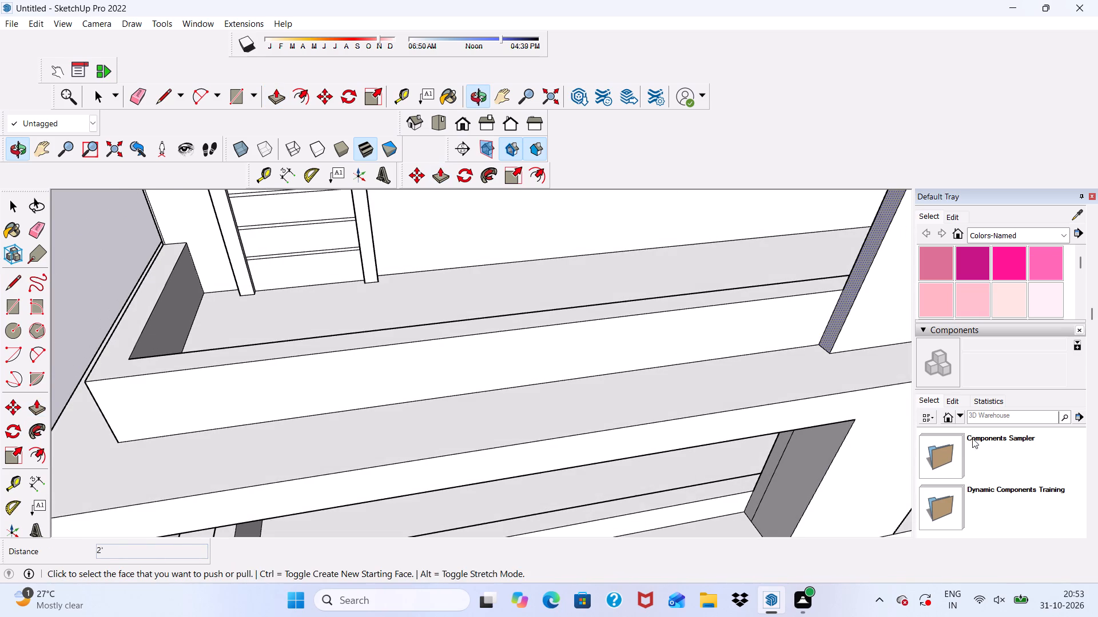
pyautogui.moveTo(811, 369); pyautogui.dragTo(1068, 354, button='middle')
pyautogui.scroll(1, 647, 289)
pyautogui.scroll(-2, 641, 304)
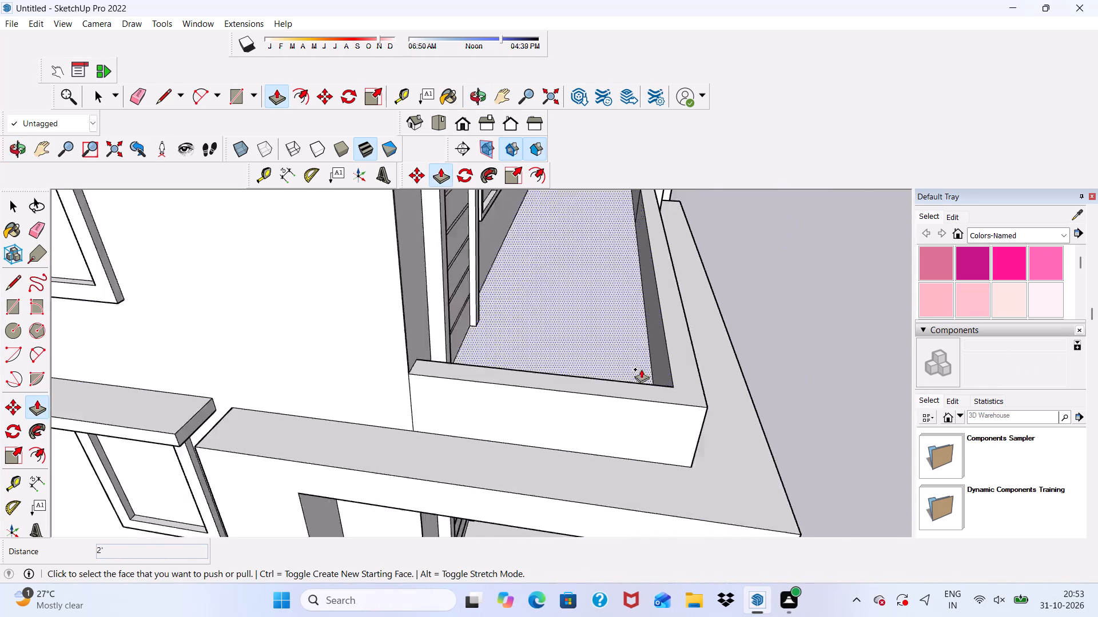
pyautogui.scroll(-9, 641, 369)
pyautogui.scroll(4, 659, 291)
pyautogui.scroll(5, 642, 234)
pyautogui.scroll(5, 686, 214)
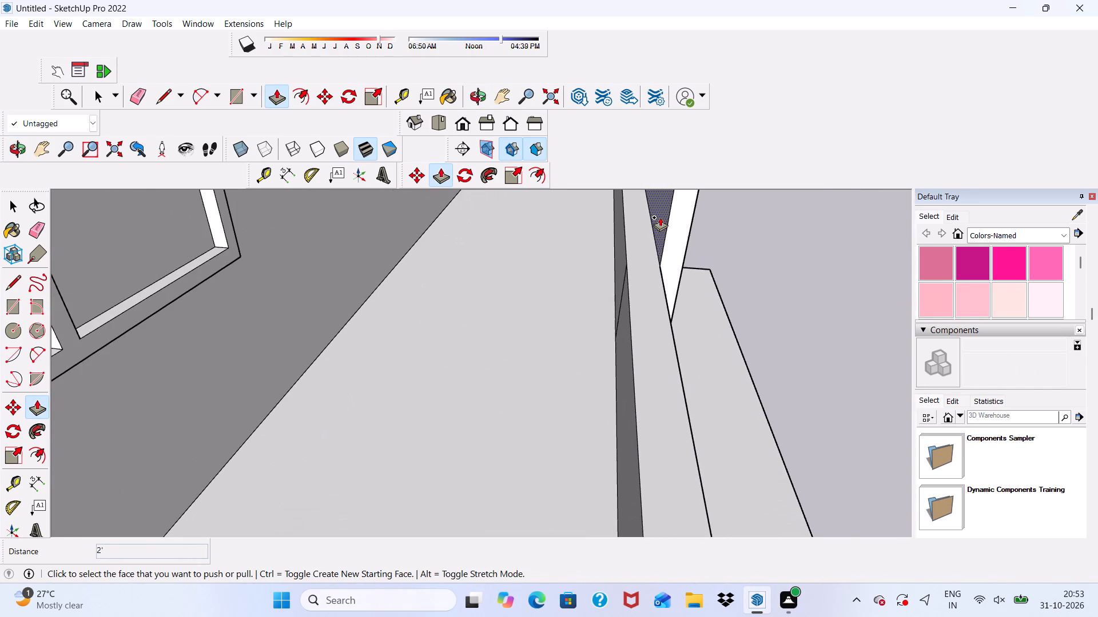
pyautogui.click(660, 217)
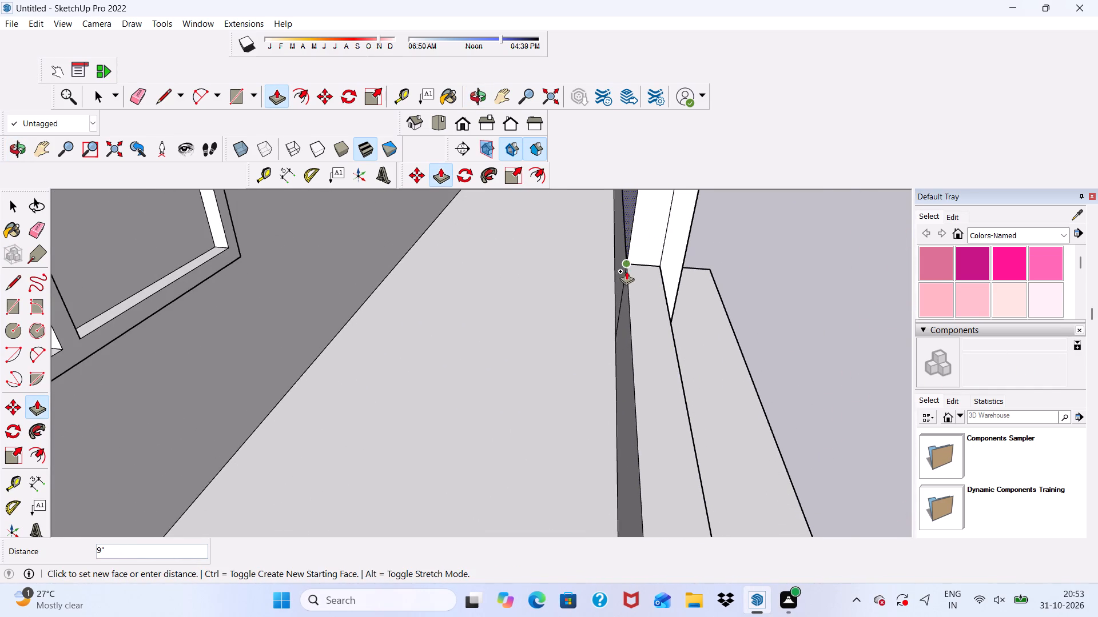
pyautogui.click(626, 271)
# Thicken the front wall beside the framed balcony, one floor below the top, by pulling its inner face 9" to the parapet's inner edge.
pyautogui.scroll(-5, 641, 287)
pyautogui.moveTo(679, 347); pyautogui.dragTo(493, 319, button='middle')
pyautogui.scroll(-4, 527, 326)
pyautogui.moveTo(587, 366); pyautogui.dragTo(537, 366, button='middle')
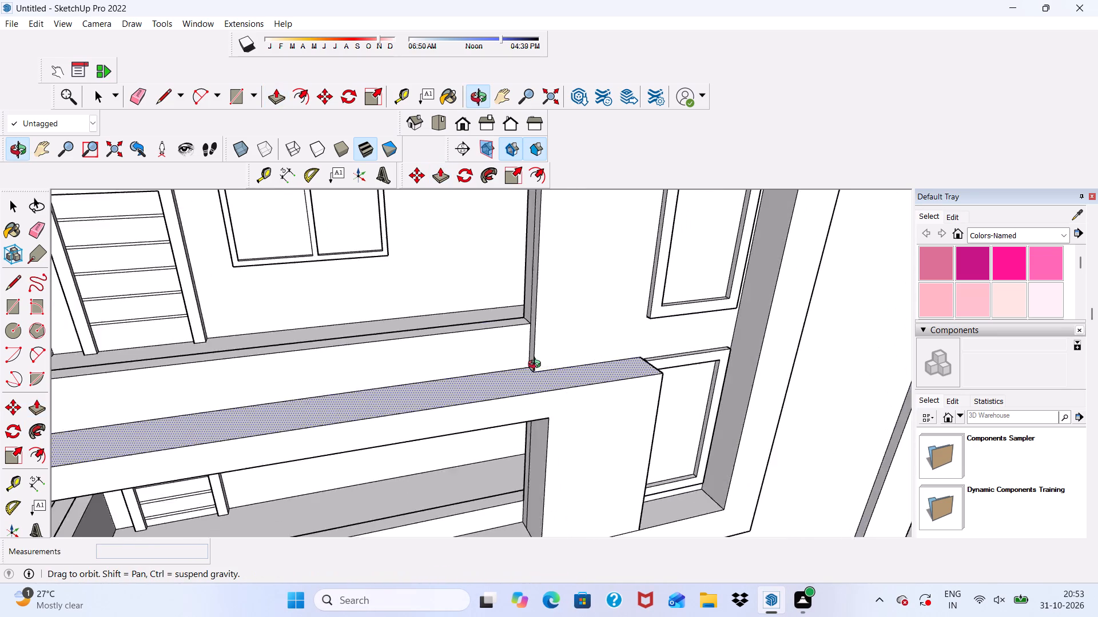
pyautogui.moveTo(537, 366); pyautogui.dragTo(489, 346, button='middle')
pyautogui.scroll(-6, 490, 345)
pyautogui.moveTo(502, 353); pyautogui.dragTo(504, 281, button='middle')
pyautogui.scroll(1, 504, 287)
pyautogui.scroll(-3, 504, 287)
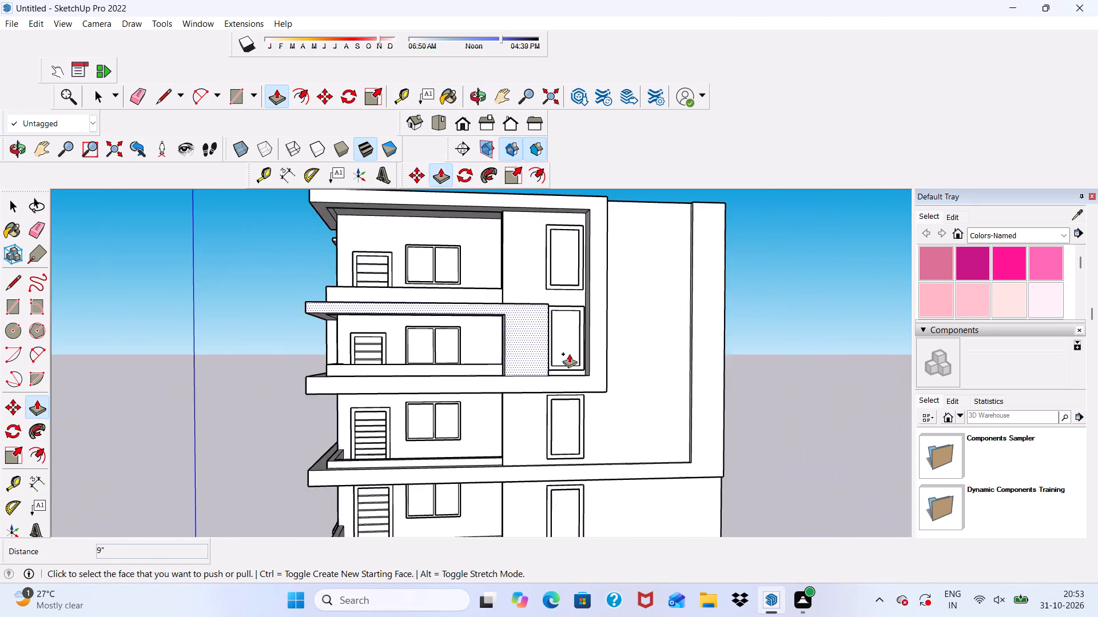
pyautogui.scroll(-8, 569, 354)
pyautogui.moveTo(504, 397); pyautogui.dragTo(692, 443, button='middle')
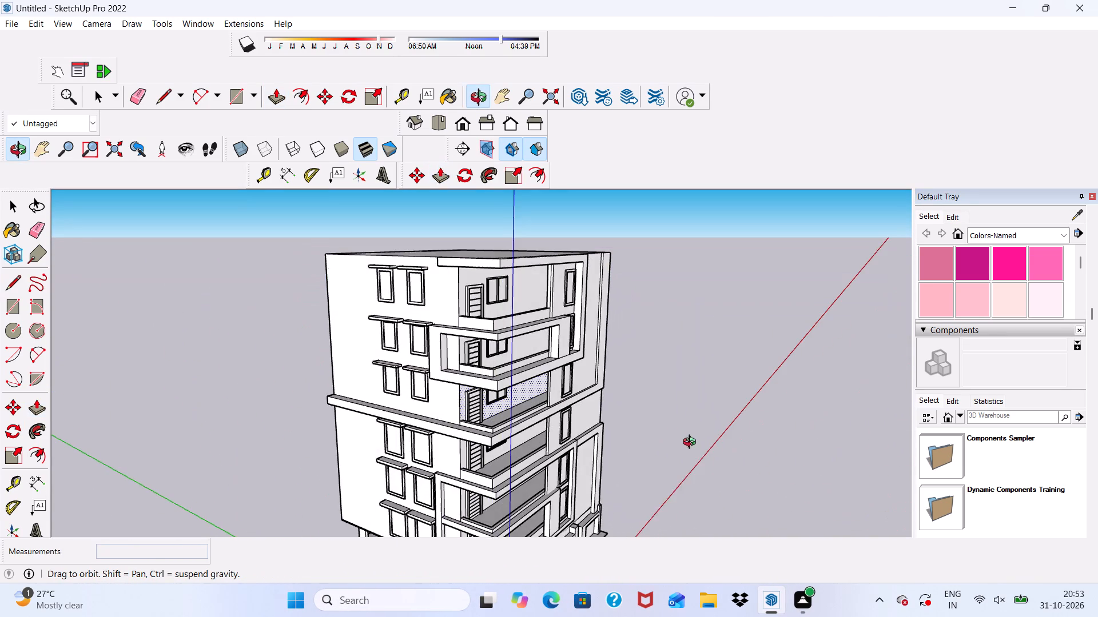
pyautogui.moveTo(692, 443); pyautogui.dragTo(695, 447, button='middle')
pyautogui.scroll(10, 550, 398)
pyautogui.scroll(5, 520, 274)
pyautogui.moveTo(523, 289); pyautogui.dragTo(556, 314, button='middle')
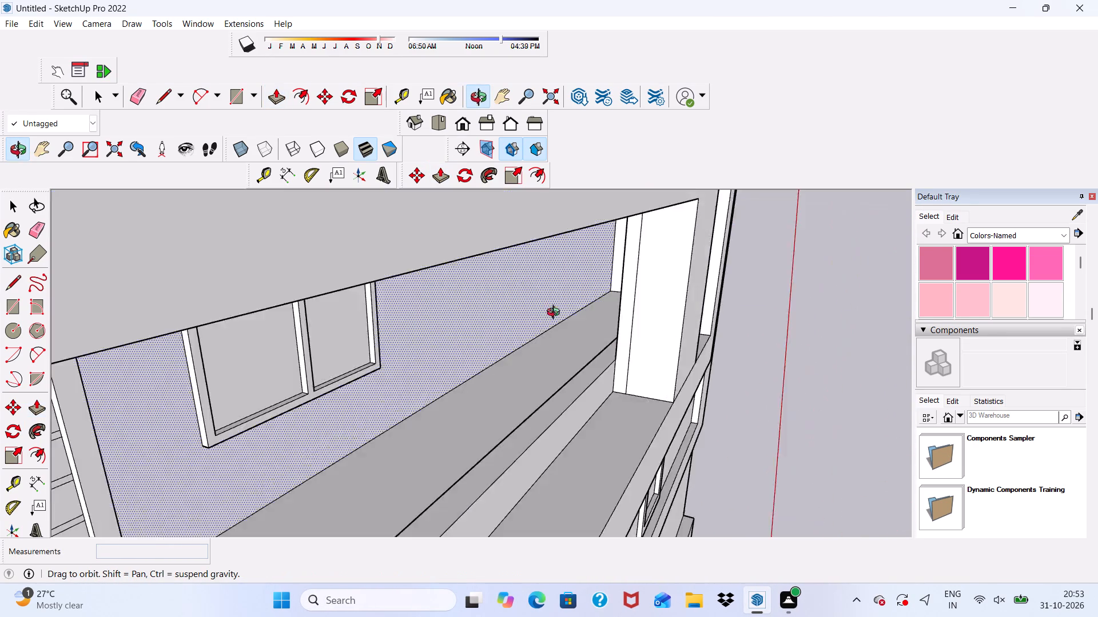
pyautogui.moveTo(556, 314); pyautogui.dragTo(587, 307, button='middle')
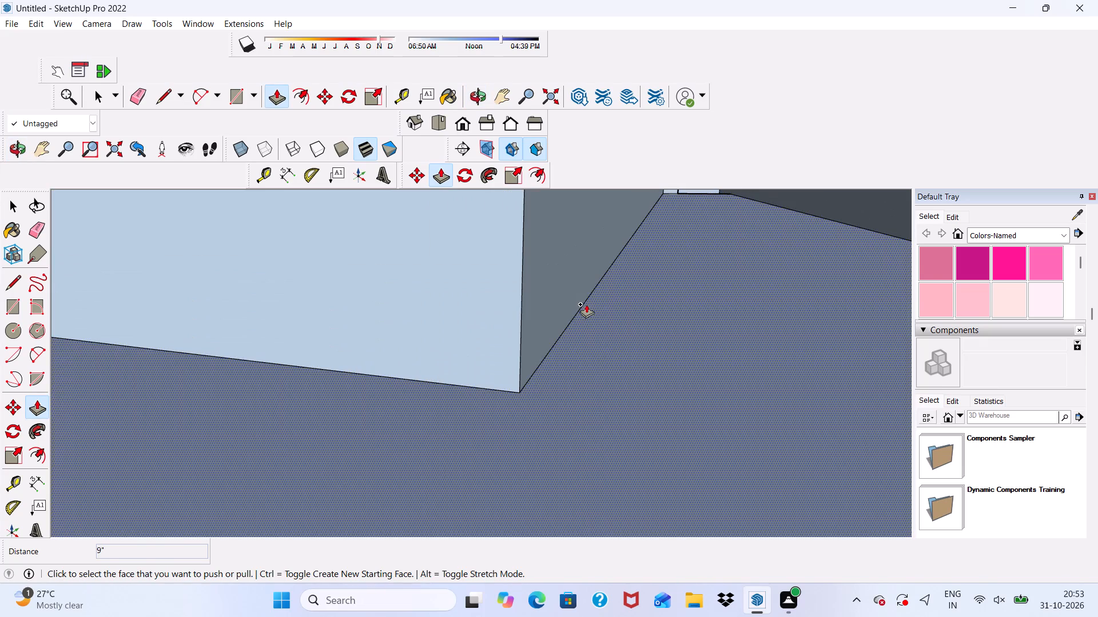
pyautogui.click(457, 124)
pyautogui.scroll(-18, 455, 174)
pyautogui.scroll(-4, 584, 392)
pyautogui.moveTo(558, 378); pyautogui.dragTo(560, 379, button='middle')
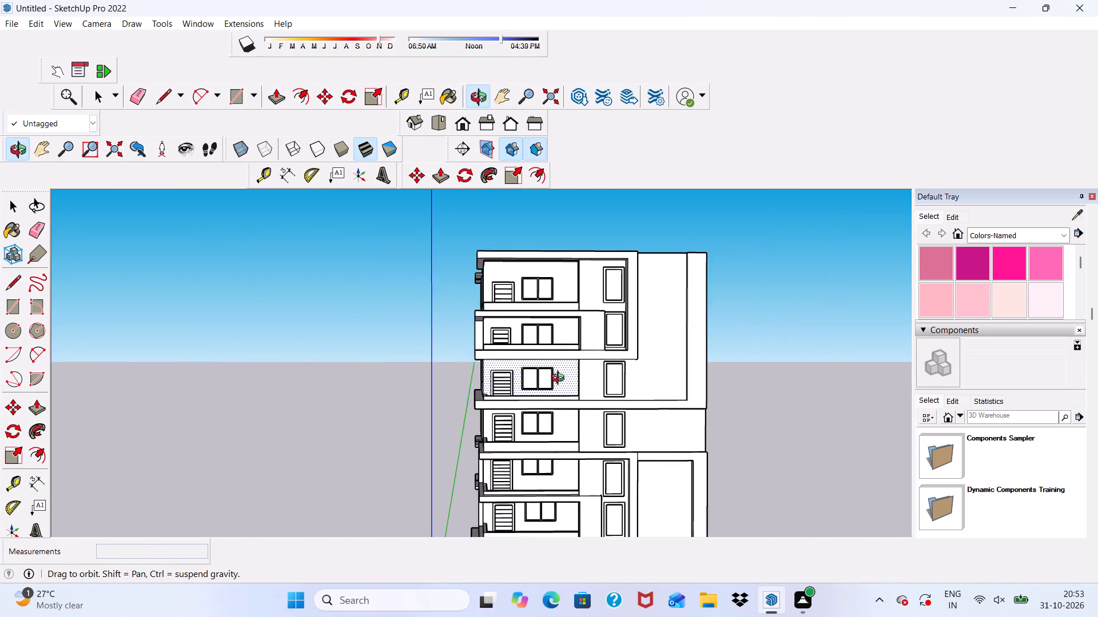
pyautogui.moveTo(560, 379); pyautogui.dragTo(889, 420, button='middle')
pyautogui.scroll(5, 554, 302)
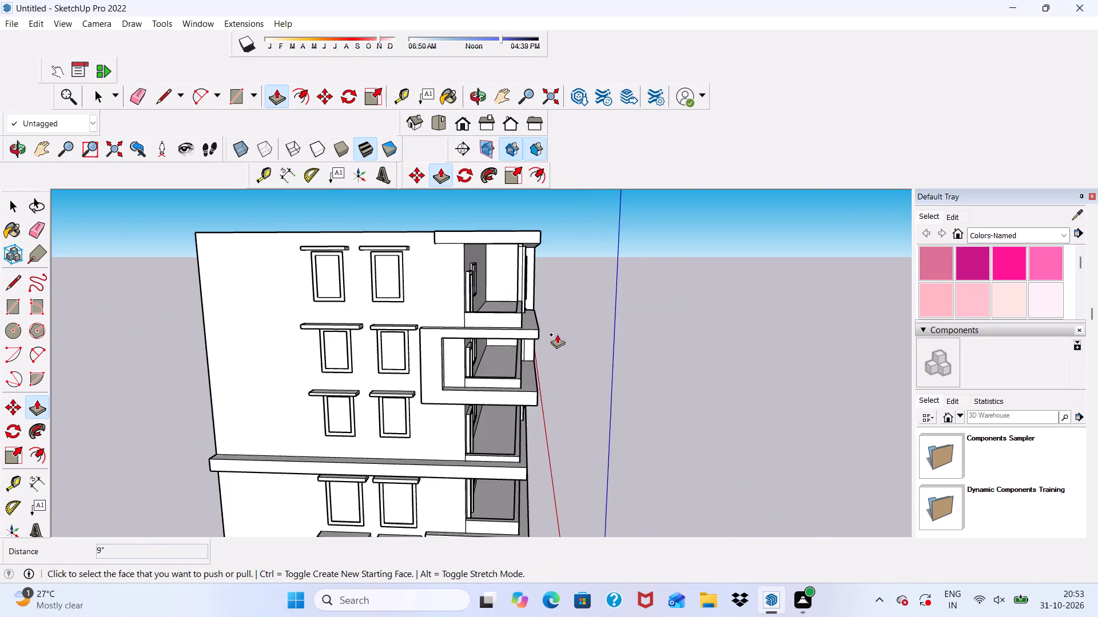
pyautogui.scroll(16, 537, 351)
pyautogui.moveTo(517, 331); pyautogui.dragTo(570, 339, button='middle')
pyautogui.scroll(2, 527, 362)
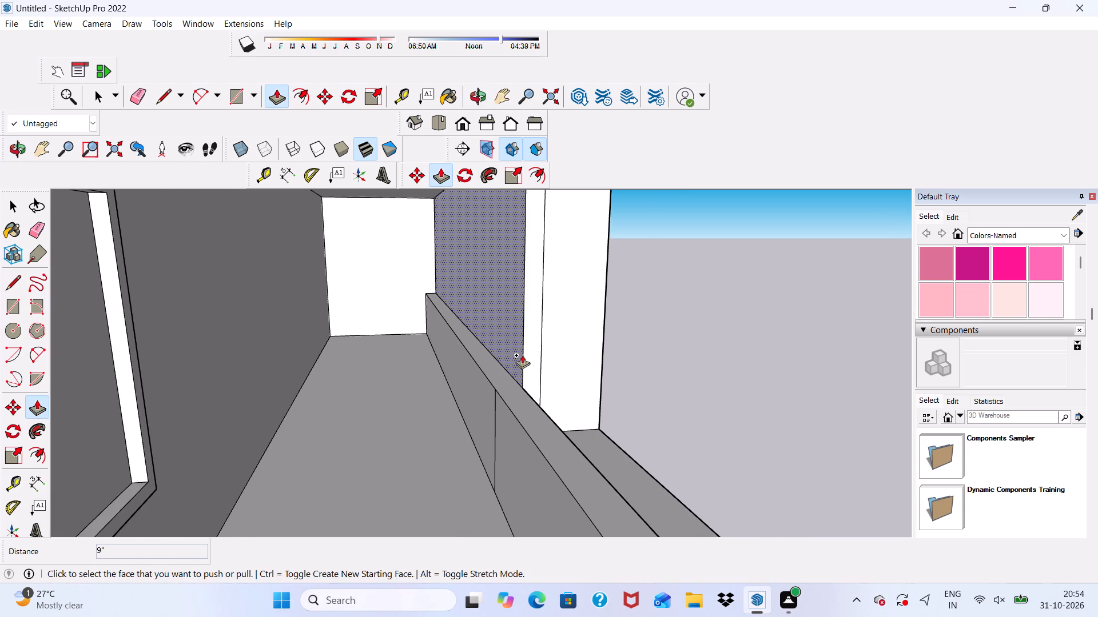
pyautogui.click(522, 355)
pyautogui.scroll(3, 516, 428)
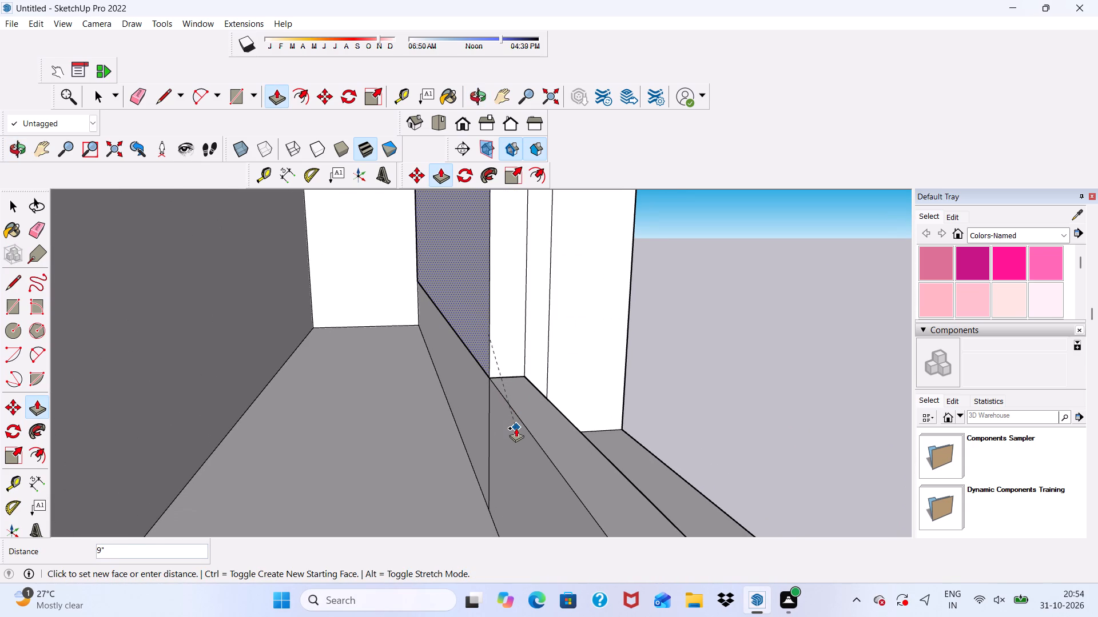
pyautogui.scroll(1, 518, 424)
pyautogui.click(519, 423)
# Push/Pull the inner face of the front wall beside the balcony directly below the projecting frame inward by 9".
pyautogui.scroll(-4, 528, 411)
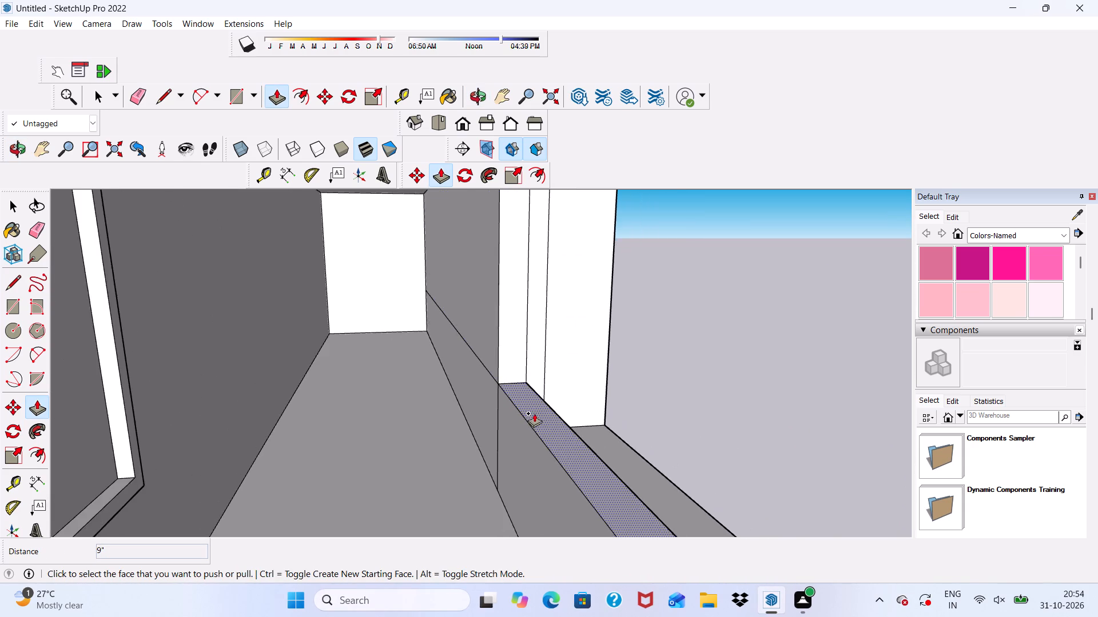
pyautogui.moveTo(534, 413); pyautogui.dragTo(381, 375, button='middle')
pyautogui.scroll(-6, 376, 373)
pyautogui.scroll(-7, 453, 376)
pyautogui.scroll(-2, 492, 402)
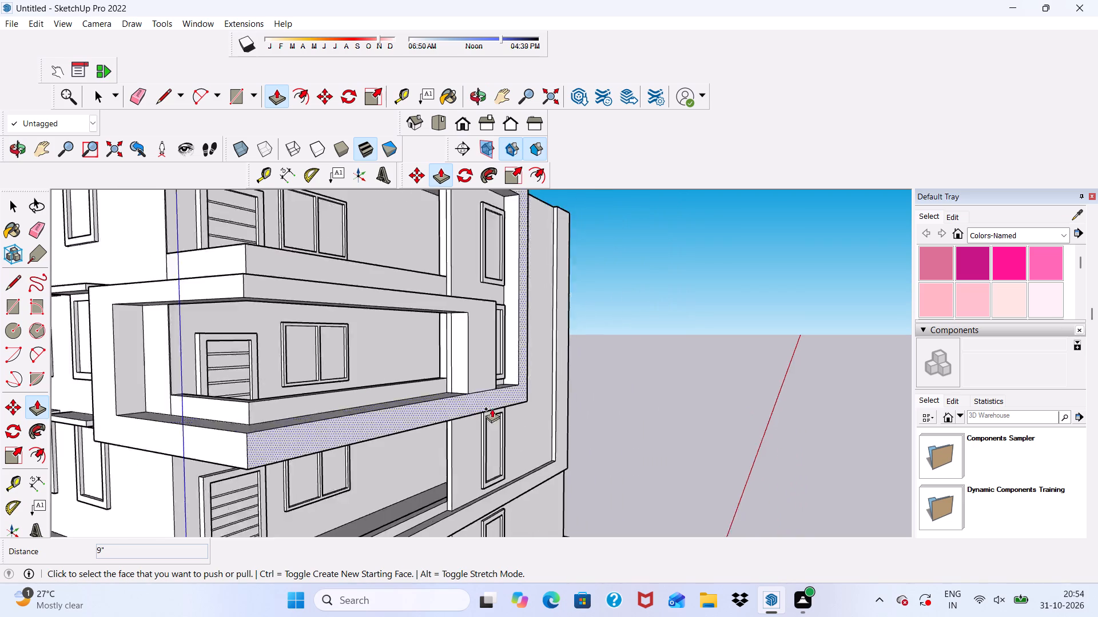
pyautogui.scroll(-5, 492, 408)
pyautogui.scroll(7, 465, 443)
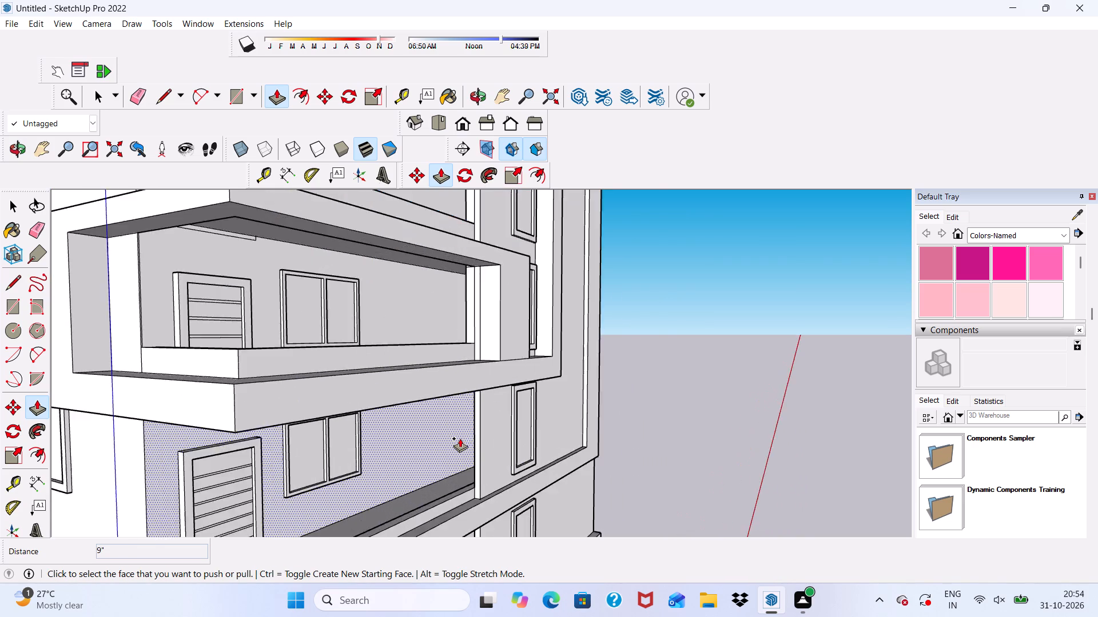
pyautogui.scroll(4, 460, 438)
pyautogui.scroll(-1, 459, 438)
pyautogui.moveTo(459, 438); pyautogui.dragTo(543, 423, button='middle')
pyautogui.scroll(4, 610, 485)
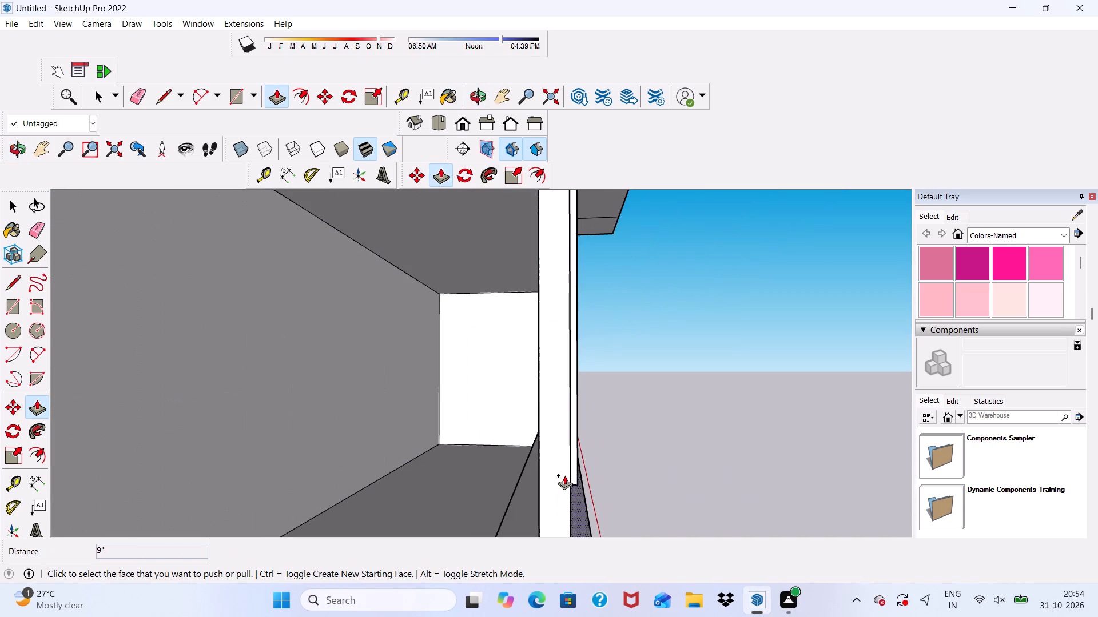
pyautogui.scroll(-1, 506, 482)
pyautogui.moveTo(506, 482); pyautogui.dragTo(533, 487, button='middle')
pyautogui.click(613, 468)
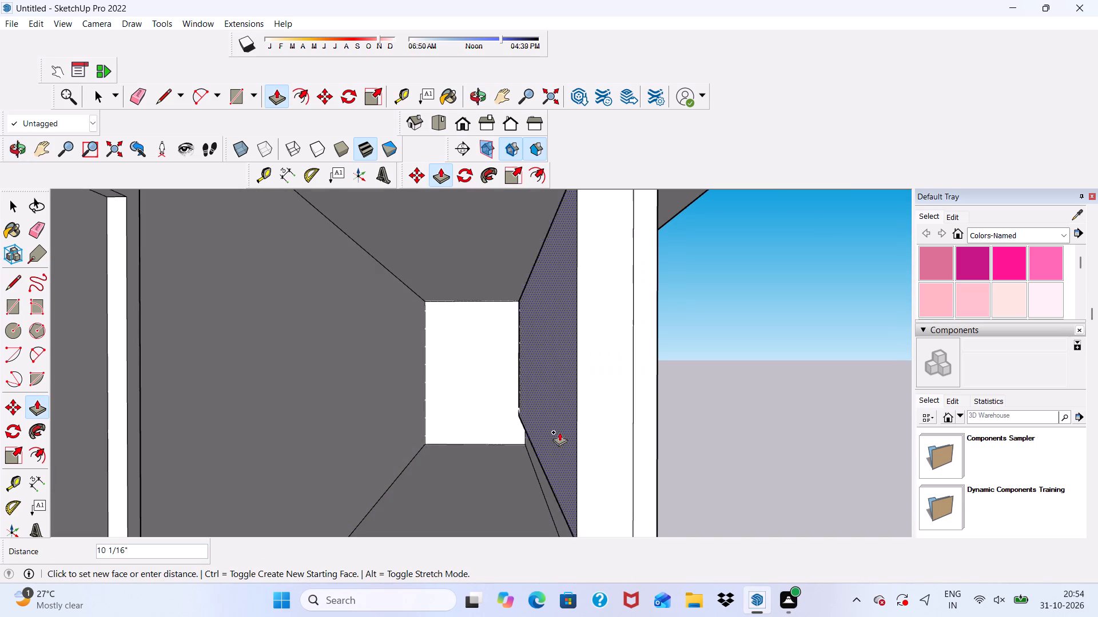
pyautogui.scroll(-4, 549, 424)
pyautogui.scroll(-4, 543, 374)
pyautogui.scroll(4, 595, 477)
pyautogui.click(572, 474)
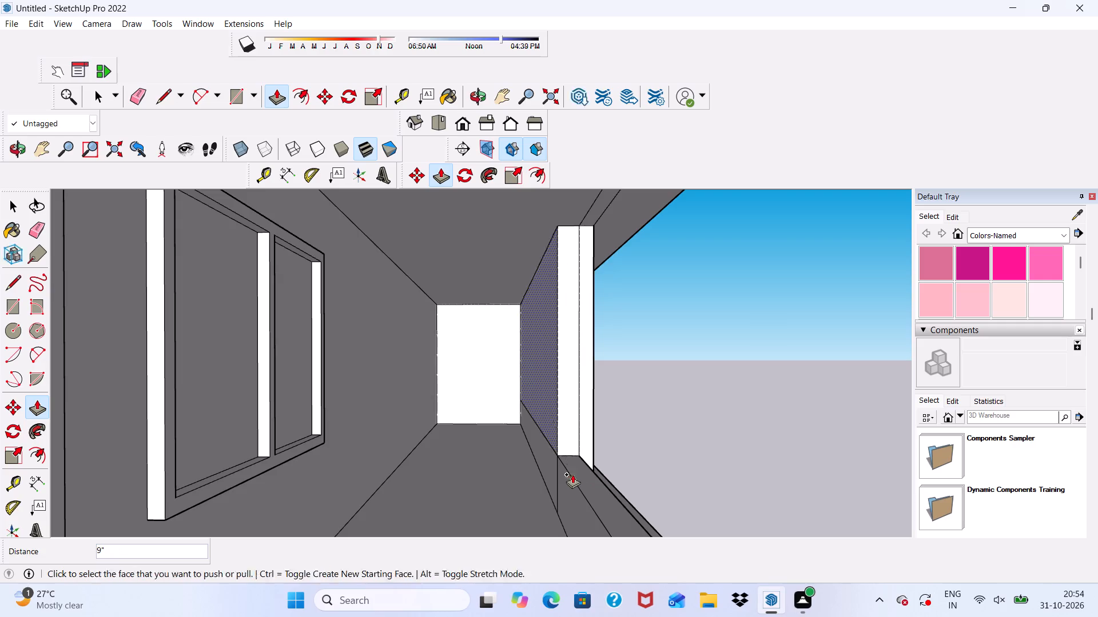
# Push/Pull the inner face of the front wall beside the balcony just below the continuous projecting band inward by 9".
pyautogui.scroll(-5, 572, 446)
pyautogui.moveTo(612, 479); pyautogui.dragTo(487, 473, button='middle')
pyautogui.scroll(1, 484, 459)
pyautogui.scroll(-6, 507, 383)
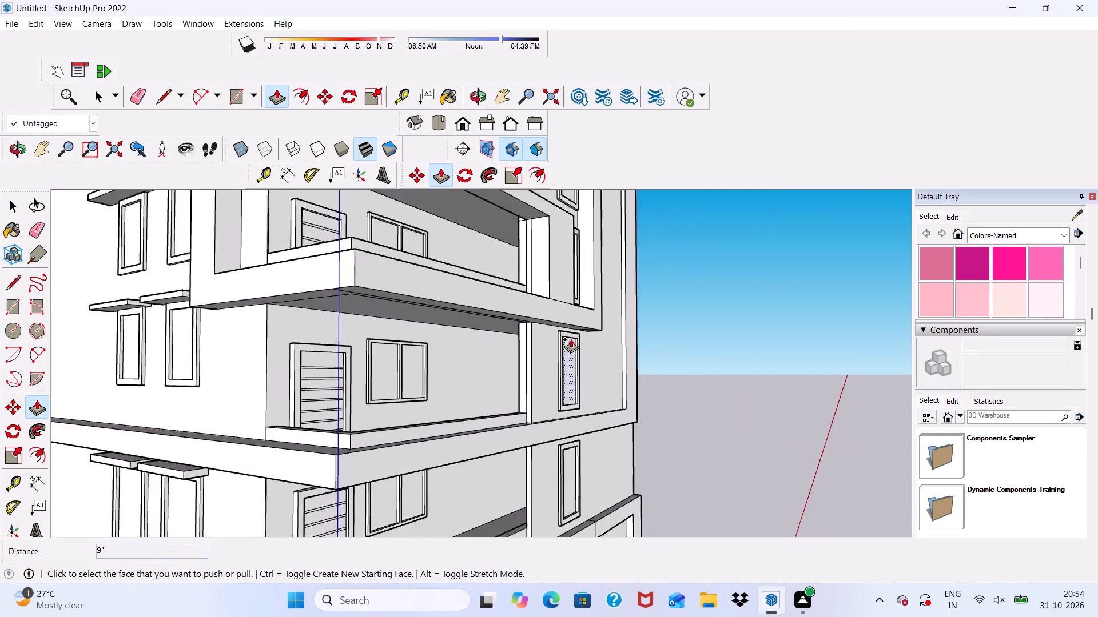
pyautogui.scroll(-7, 571, 339)
pyautogui.moveTo(534, 432); pyautogui.dragTo(665, 455, button='middle')
pyautogui.scroll(3, 580, 444)
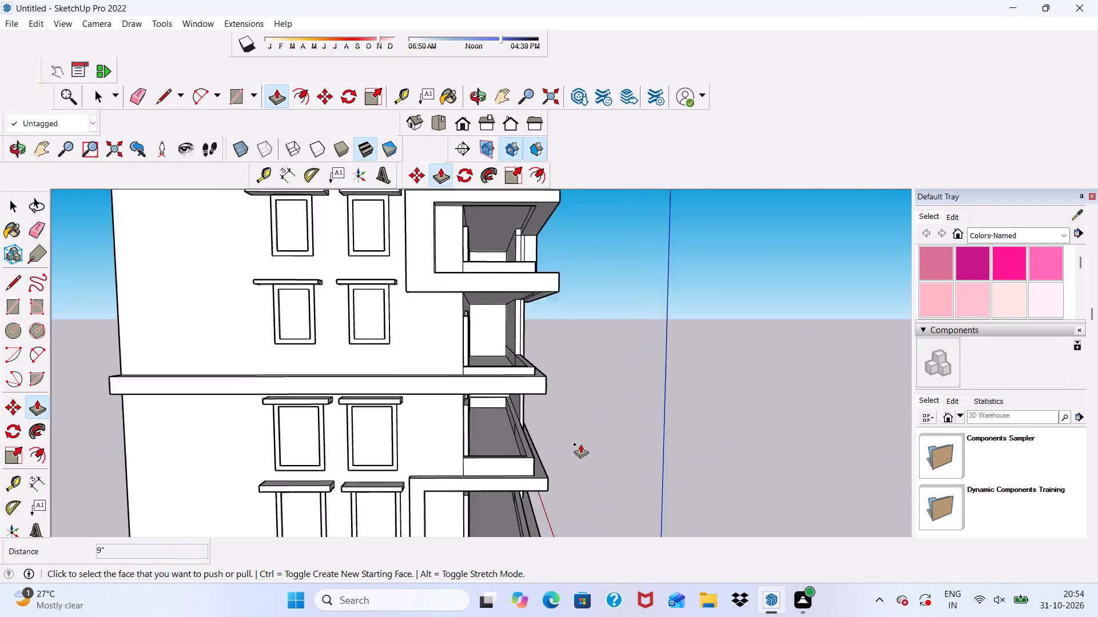
pyautogui.scroll(2, 580, 444)
pyautogui.scroll(11, 486, 404)
pyautogui.click(540, 408)
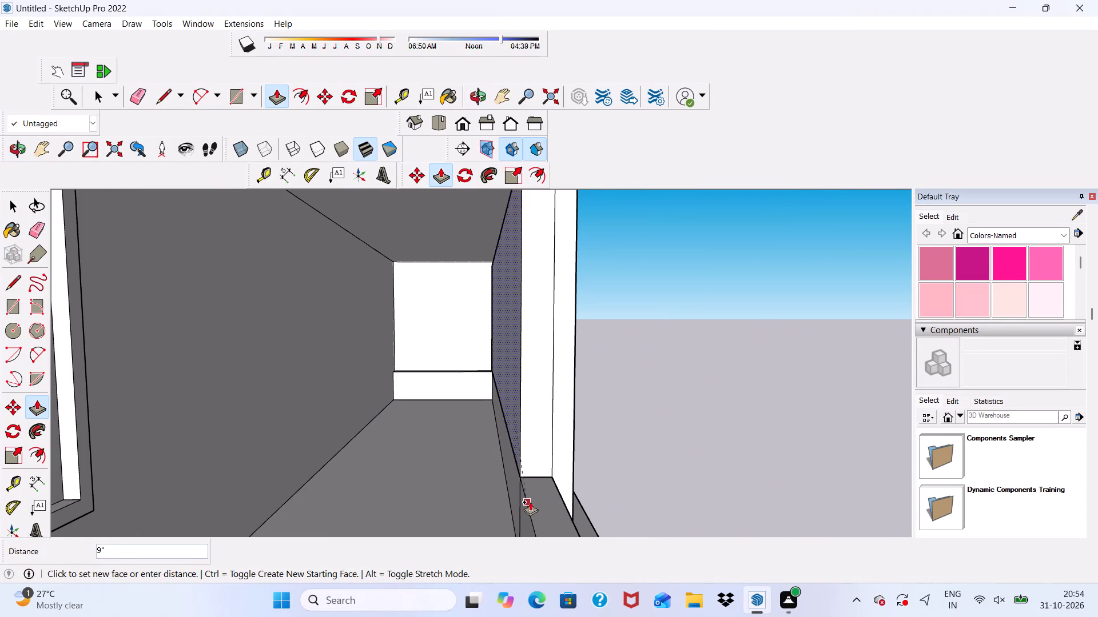
pyautogui.click(530, 502)
# Push/Pull the inner face of the front wall beside the second-lowest balcony inward 9", flush with the parapet's inner edge.
pyautogui.scroll(-11, 429, 356)
pyautogui.scroll(6, 417, 436)
pyautogui.scroll(-1, 418, 431)
pyautogui.scroll(7, 440, 426)
pyautogui.scroll(-1, 441, 424)
pyautogui.moveTo(441, 424); pyautogui.dragTo(482, 435, button='middle')
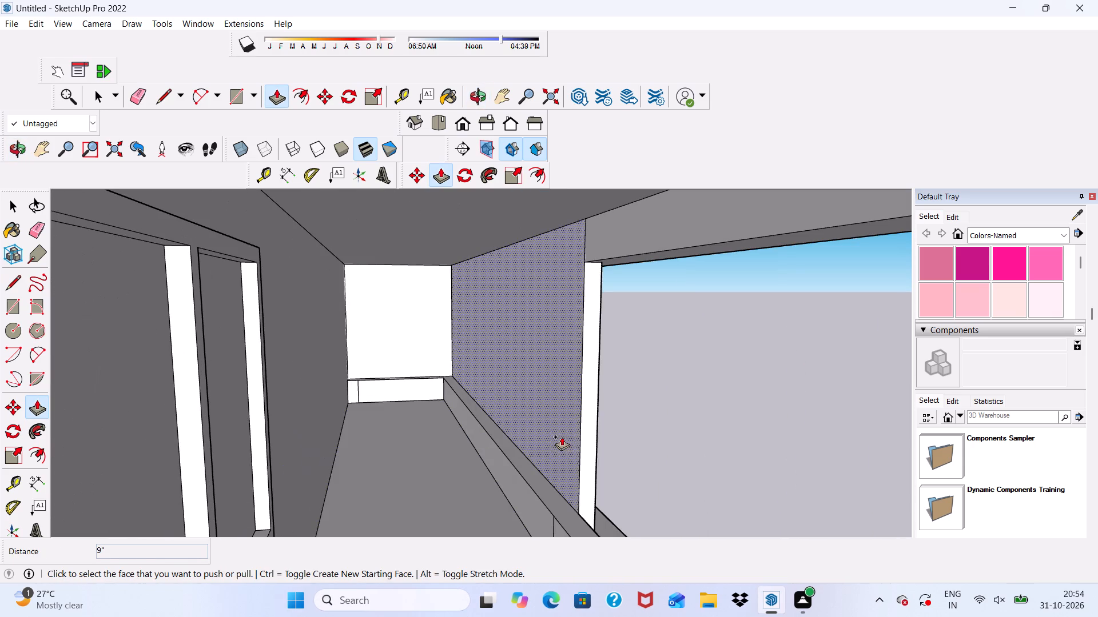
pyautogui.click(564, 459)
pyautogui.scroll(-7, 511, 420)
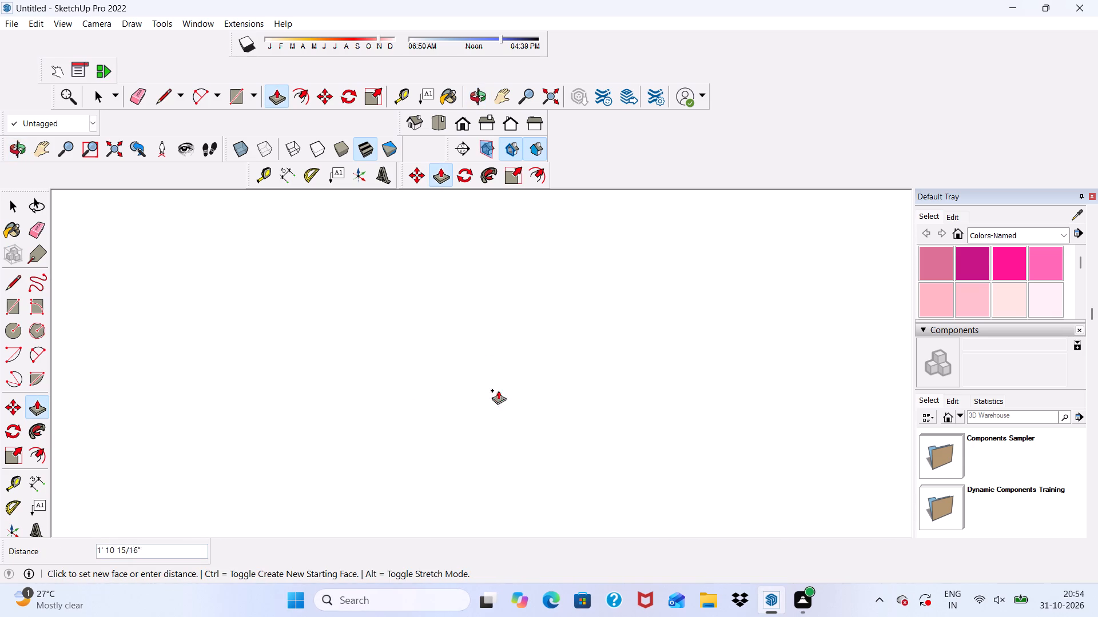
pyautogui.click(459, 127)
pyautogui.scroll(-7, 498, 251)
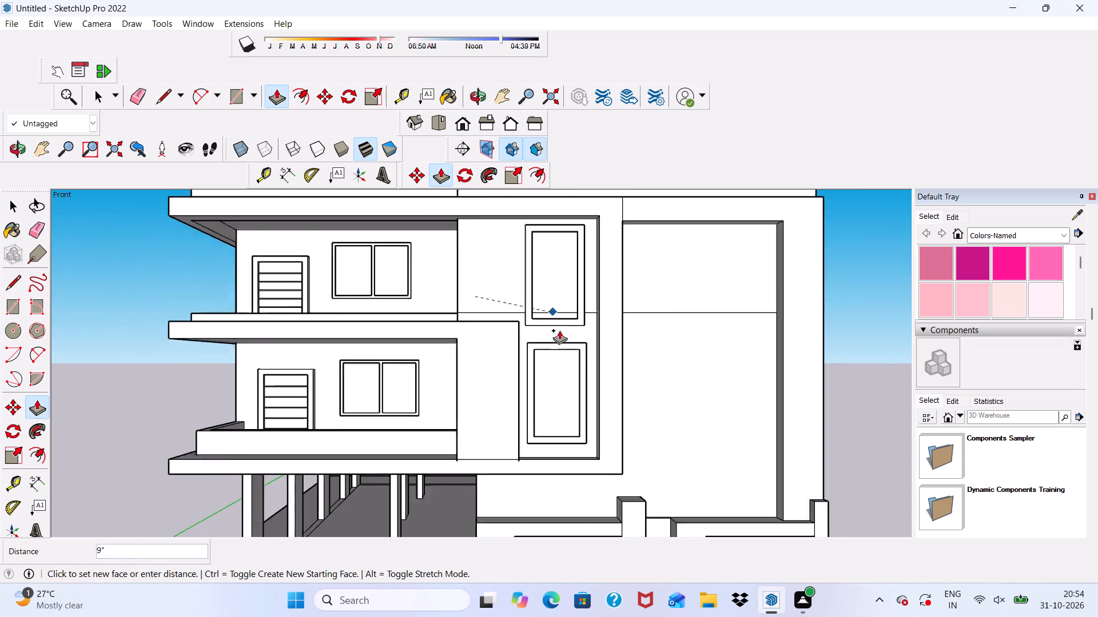
pyautogui.scroll(-7, 559, 330)
pyautogui.moveTo(459, 314); pyautogui.dragTo(724, 372, button='middle')
pyautogui.scroll(20, 592, 326)
pyautogui.scroll(1, 592, 326)
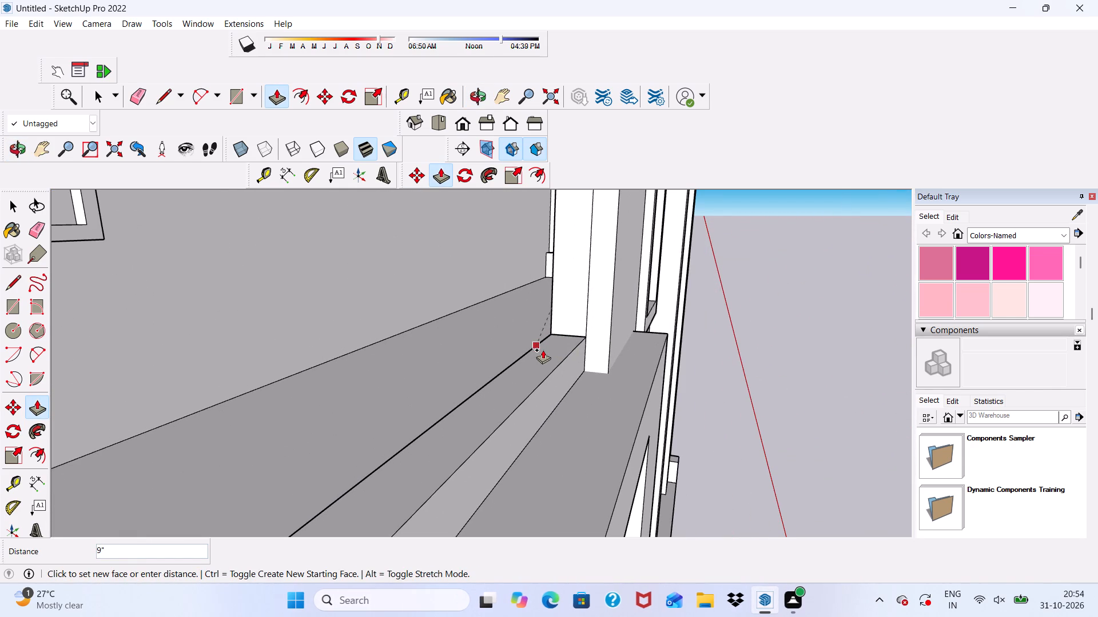
pyautogui.scroll(3, 552, 354)
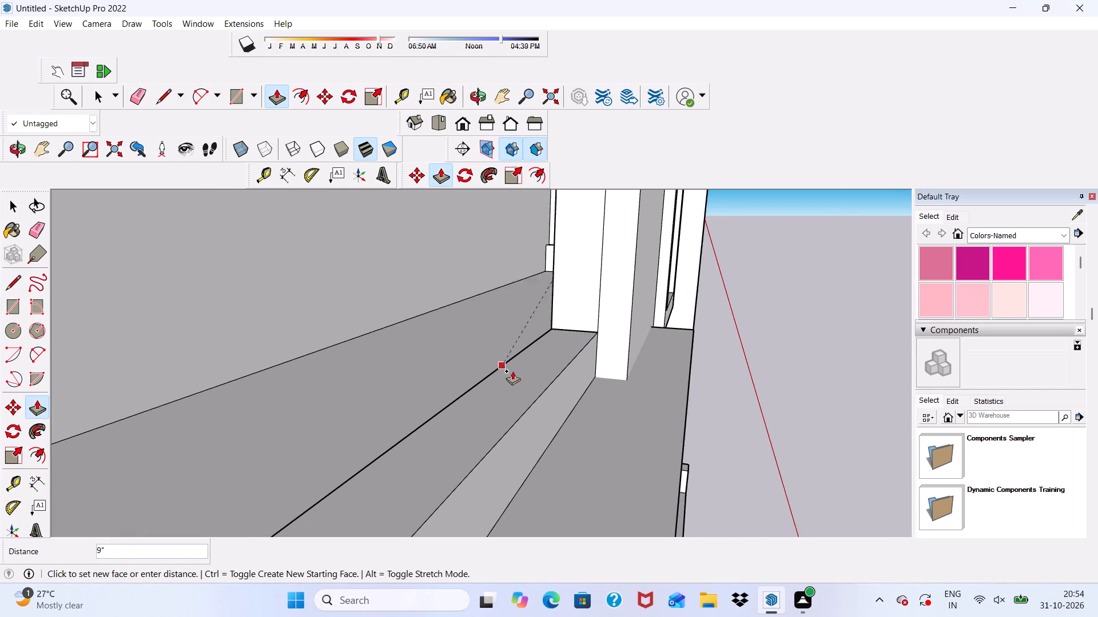
pyautogui.scroll(3, 531, 372)
pyautogui.scroll(-3, 531, 367)
pyautogui.scroll(-1, 578, 366)
pyautogui.moveTo(572, 367); pyautogui.dragTo(638, 373, button='middle')
pyautogui.click(598, 368)
# Push/Pull the inner face of the front wall beside the lowest balcony inward to the parapet's inner face.
pyautogui.scroll(-8, 572, 355)
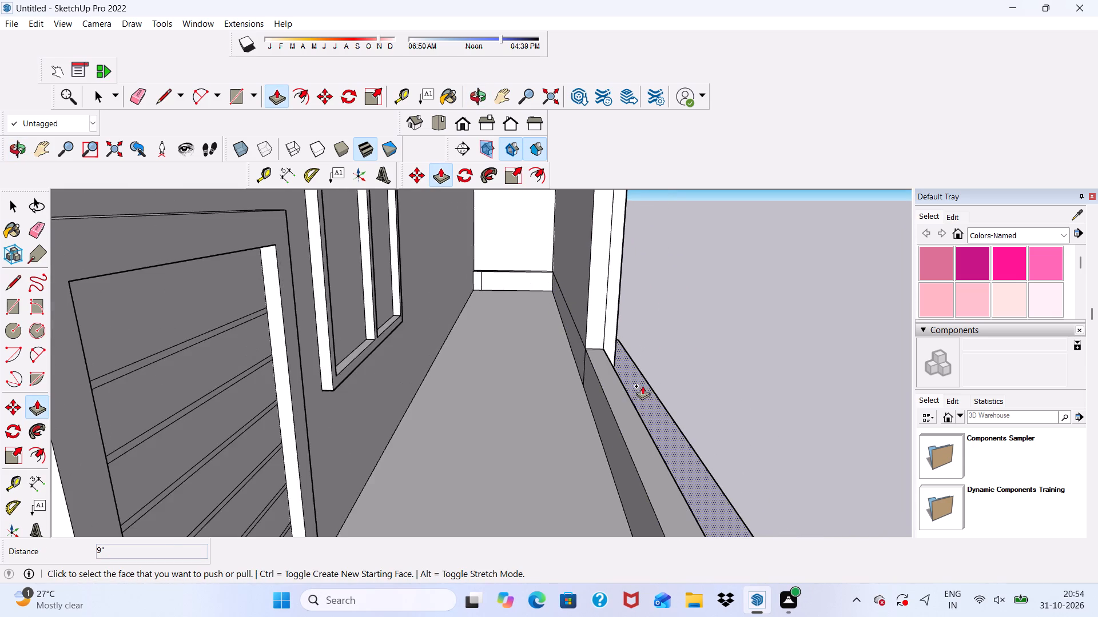
pyautogui.scroll(-1, 645, 386)
pyautogui.moveTo(647, 386); pyautogui.dragTo(466, 385, button='middle')
pyautogui.scroll(1, 473, 367)
pyautogui.scroll(-11, 491, 343)
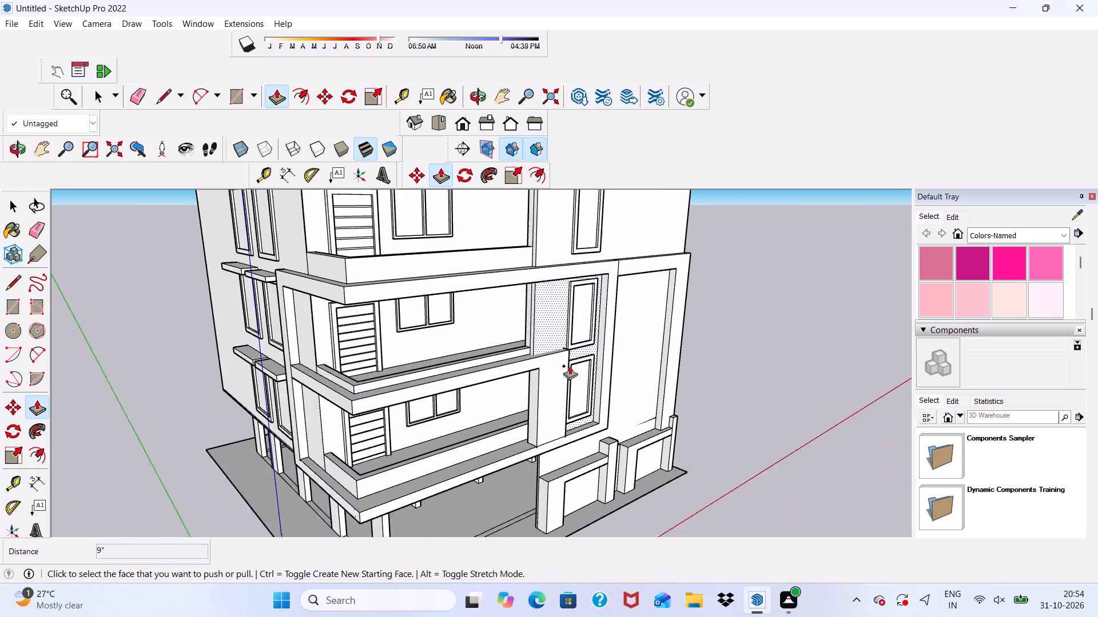
pyautogui.moveTo(524, 426); pyautogui.dragTo(682, 405, button='middle')
pyautogui.scroll(9, 615, 406)
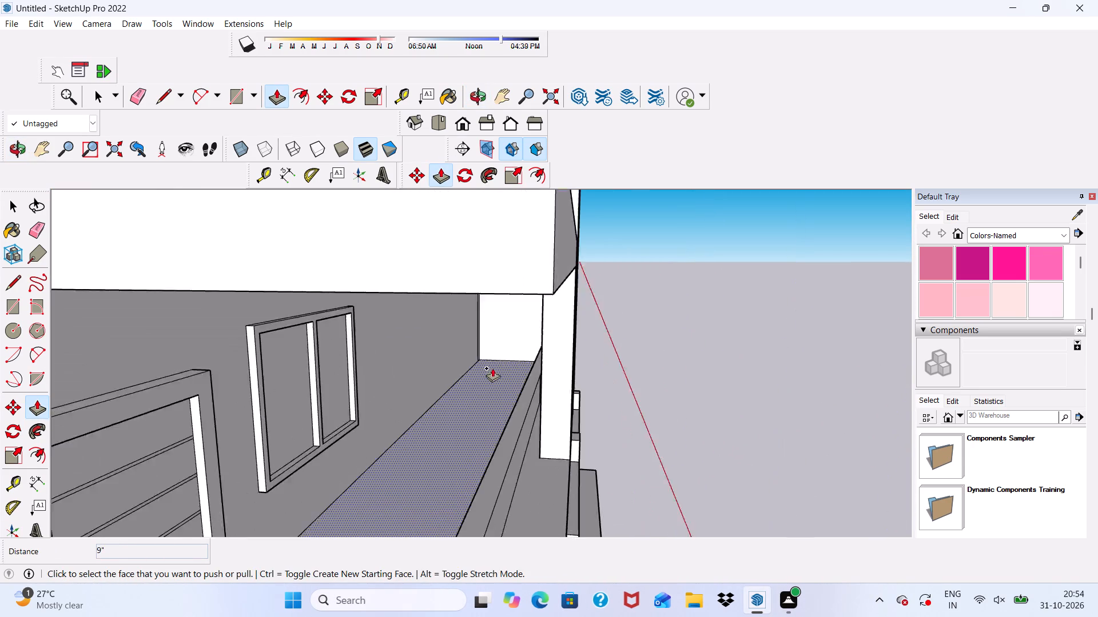
pyautogui.scroll(2, 492, 368)
pyautogui.moveTo(495, 364); pyautogui.dragTo(514, 366, button='middle')
pyautogui.scroll(1, 596, 388)
pyautogui.click(596, 388)
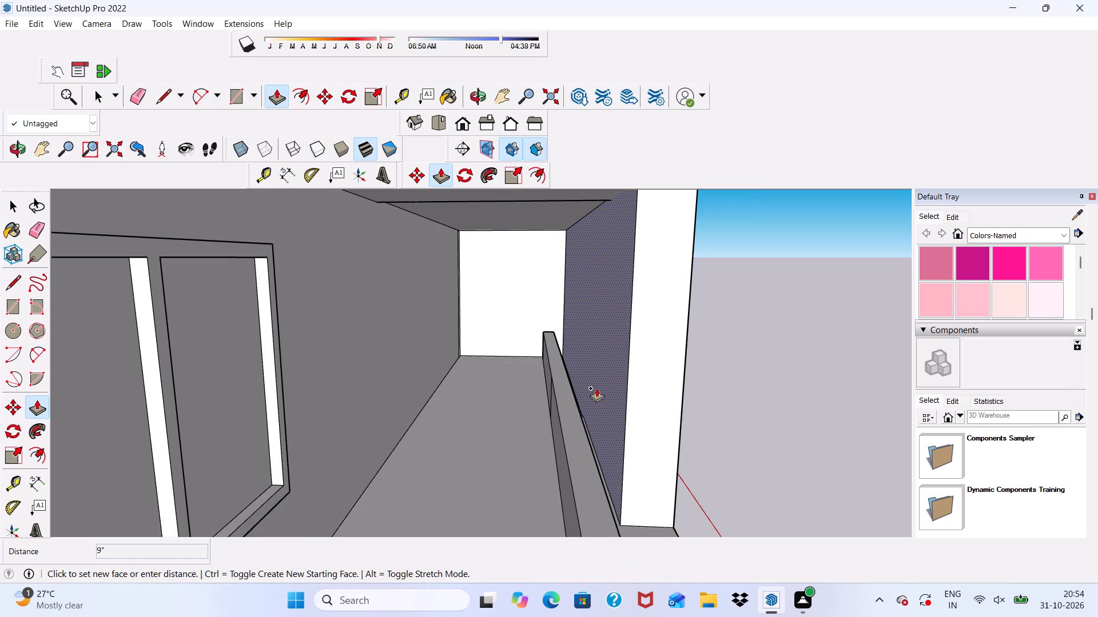
pyautogui.click(572, 475)
# Push/Pull the lowest balcony's parapet inner face by 9" to bring it flush with the thickened front wall.
pyautogui.scroll(-6, 541, 383)
pyautogui.moveTo(547, 402); pyautogui.dragTo(601, 403, button='middle')
pyautogui.moveTo(586, 393); pyautogui.dragTo(523, 373, button='middle')
pyautogui.scroll(11, 629, 446)
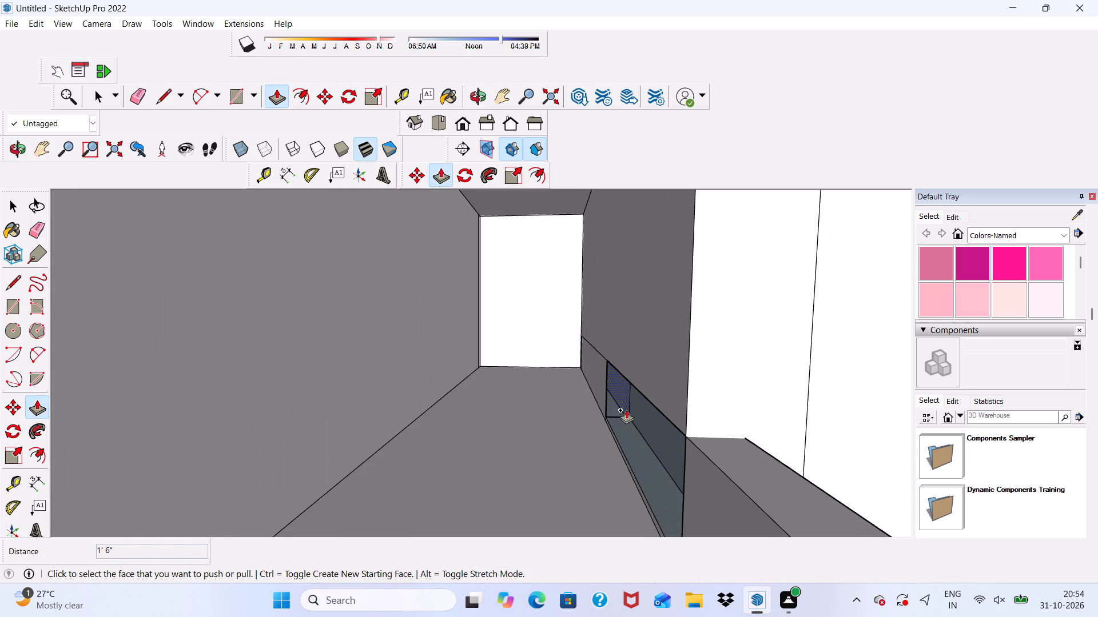
pyautogui.click(650, 422)
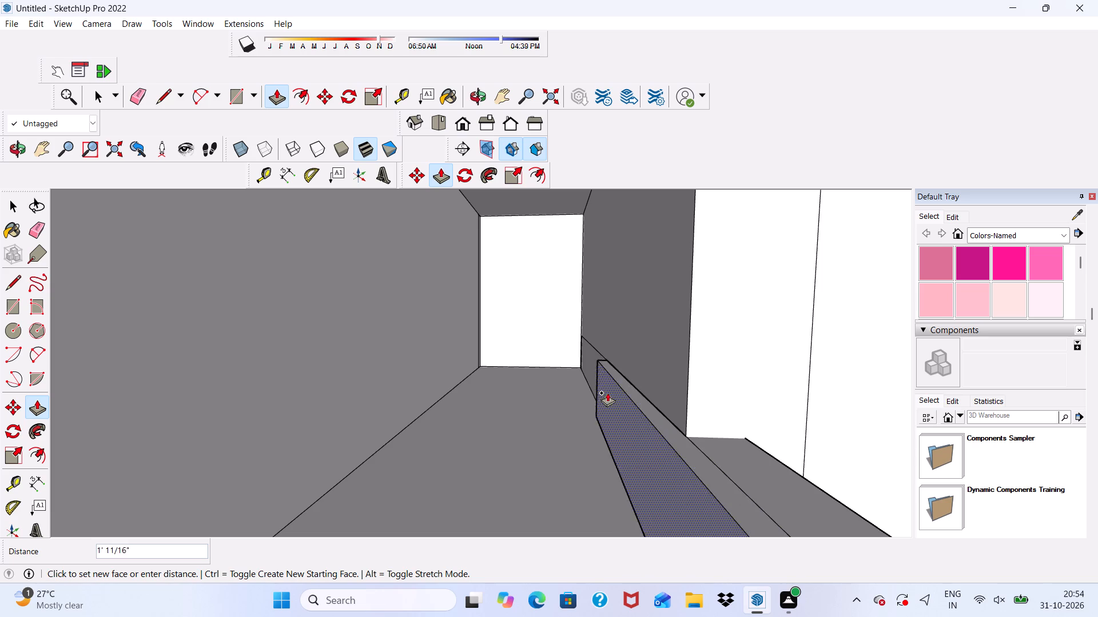
pyautogui.click(606, 350)
pyautogui.scroll(-7, 579, 346)
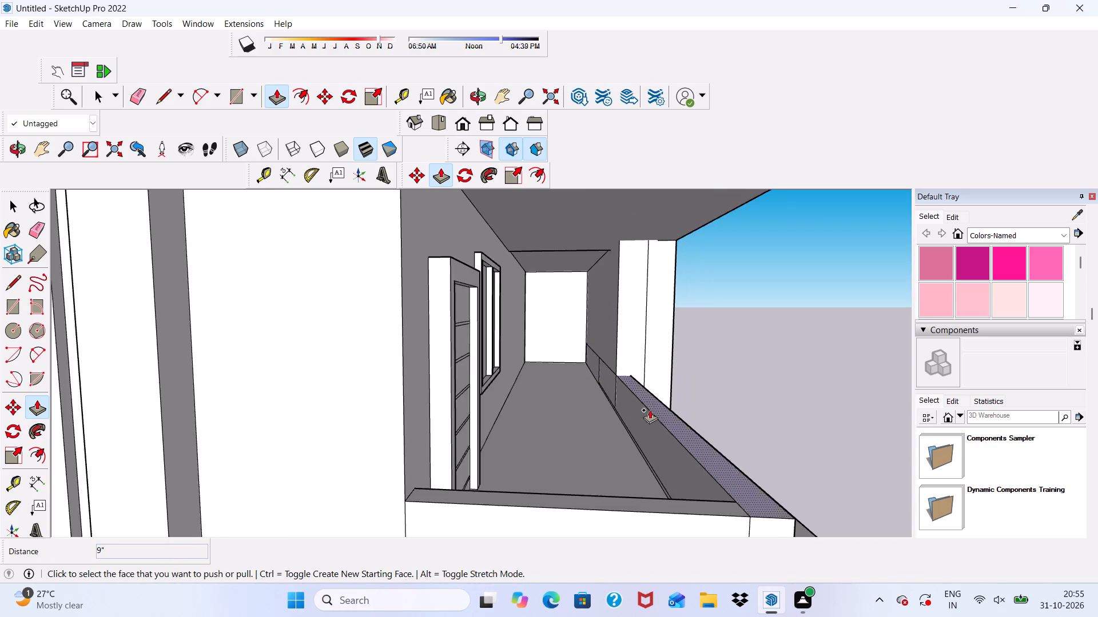
# Examine the front facade and its balconies from the lowest floor up to the whole building.
pyautogui.moveTo(650, 410); pyautogui.dragTo(359, 390, button='middle')
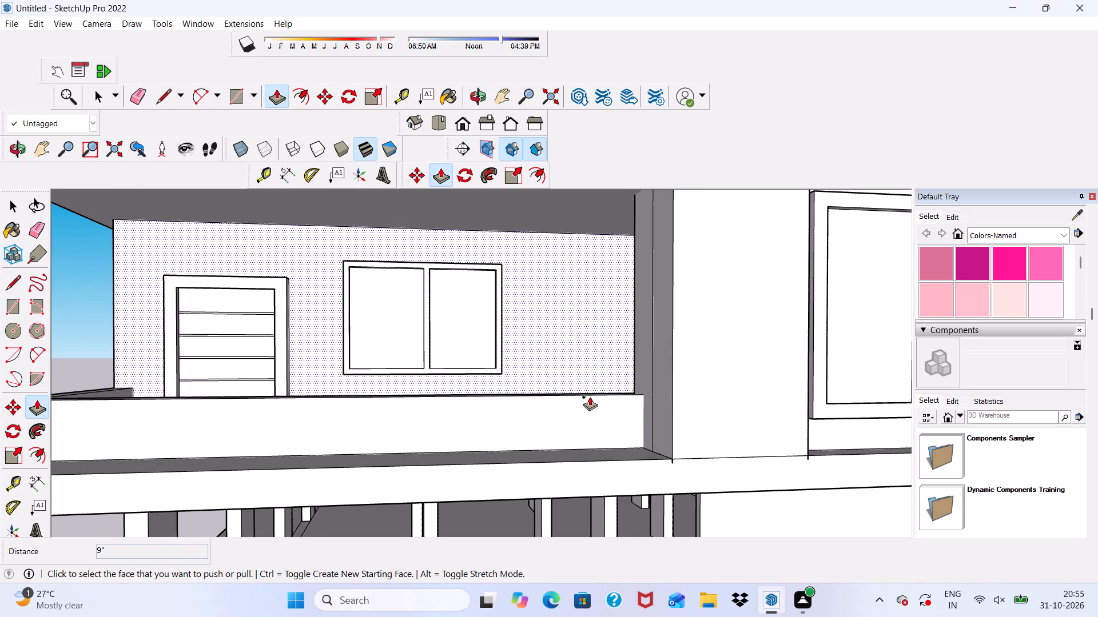
pyautogui.scroll(-5, 625, 480)
pyautogui.moveTo(628, 479); pyautogui.dragTo(631, 483, button='middle')
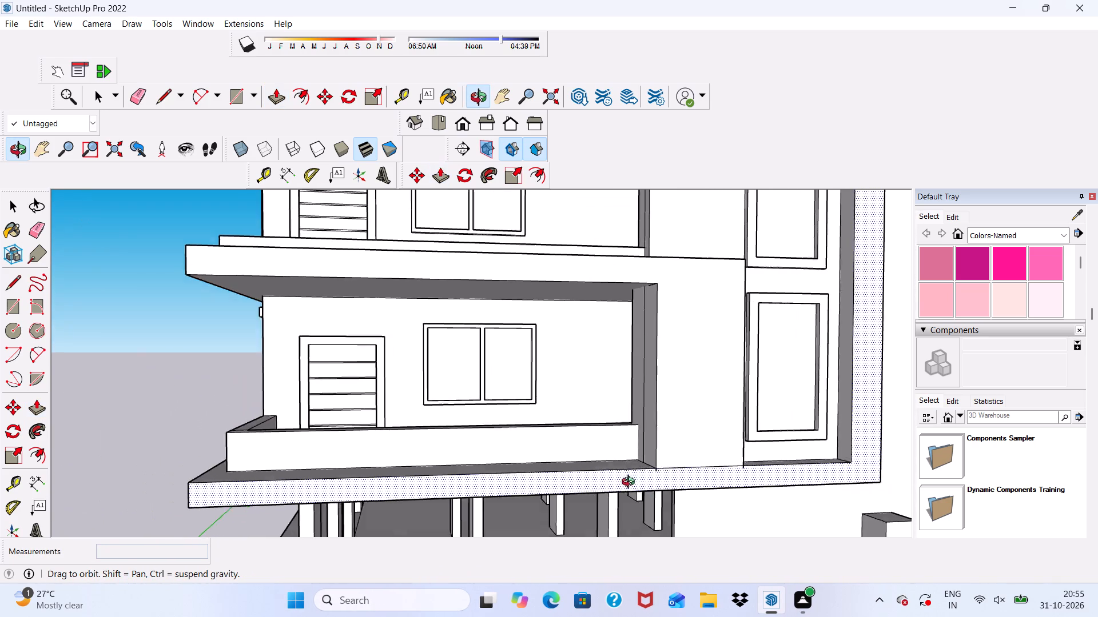
pyautogui.moveTo(631, 483); pyautogui.dragTo(668, 462, button='middle')
pyautogui.press('space')
pyautogui.scroll(-5, 639, 446)
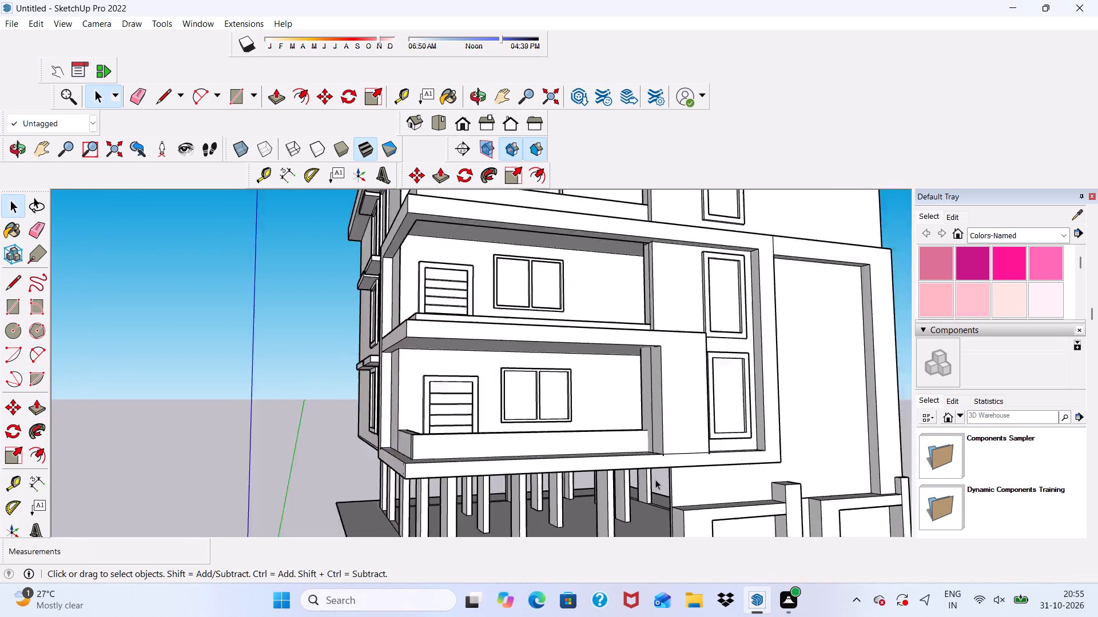
pyautogui.scroll(-5, 657, 492)
pyautogui.scroll(-3, 637, 419)
pyautogui.scroll(1, 605, 336)
pyautogui.moveTo(602, 324); pyautogui.dragTo(639, 416, button='middle')
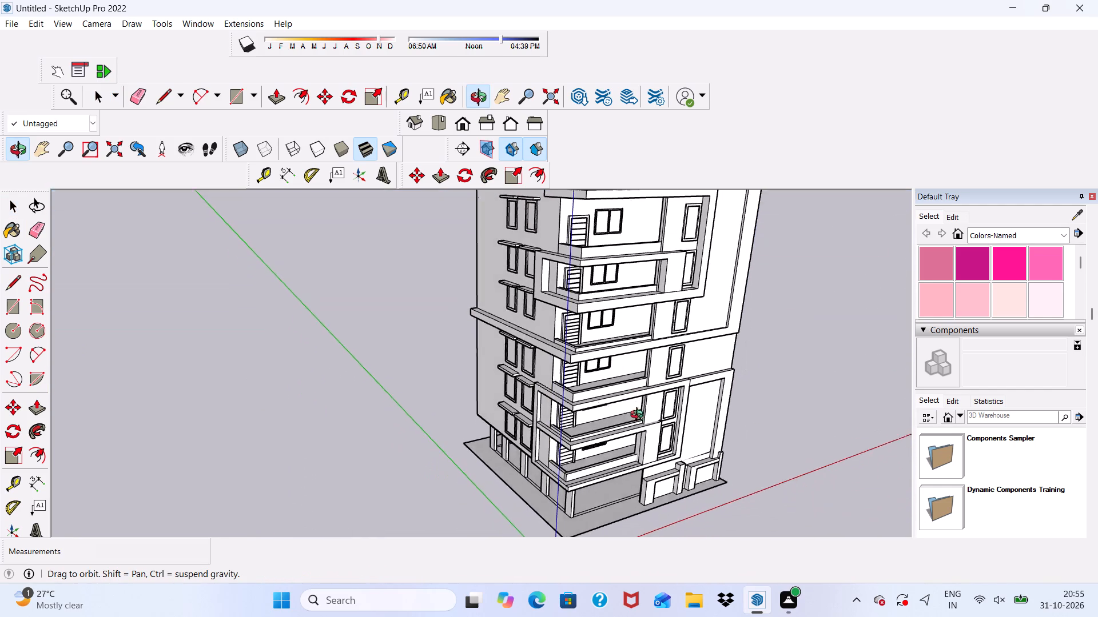
pyautogui.moveTo(639, 416); pyautogui.dragTo(637, 423, button='middle')
# Draw a small circle on the end face of the thickened front wall, just above the top-floor balcony's parapet.
pyautogui.scroll(5, 612, 237)
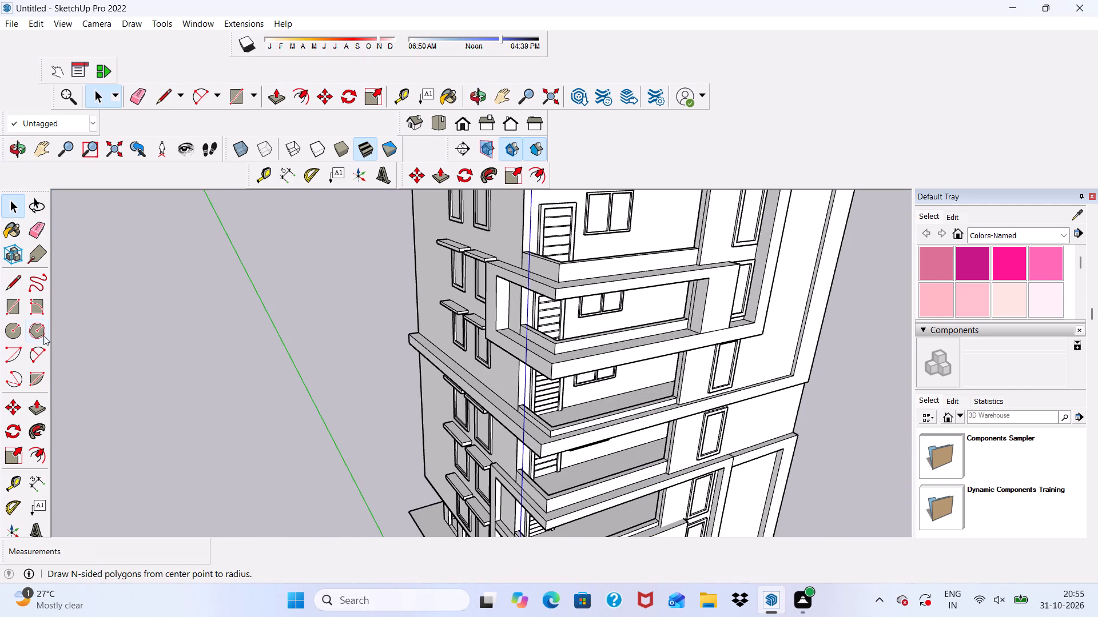
pyautogui.click(13, 327)
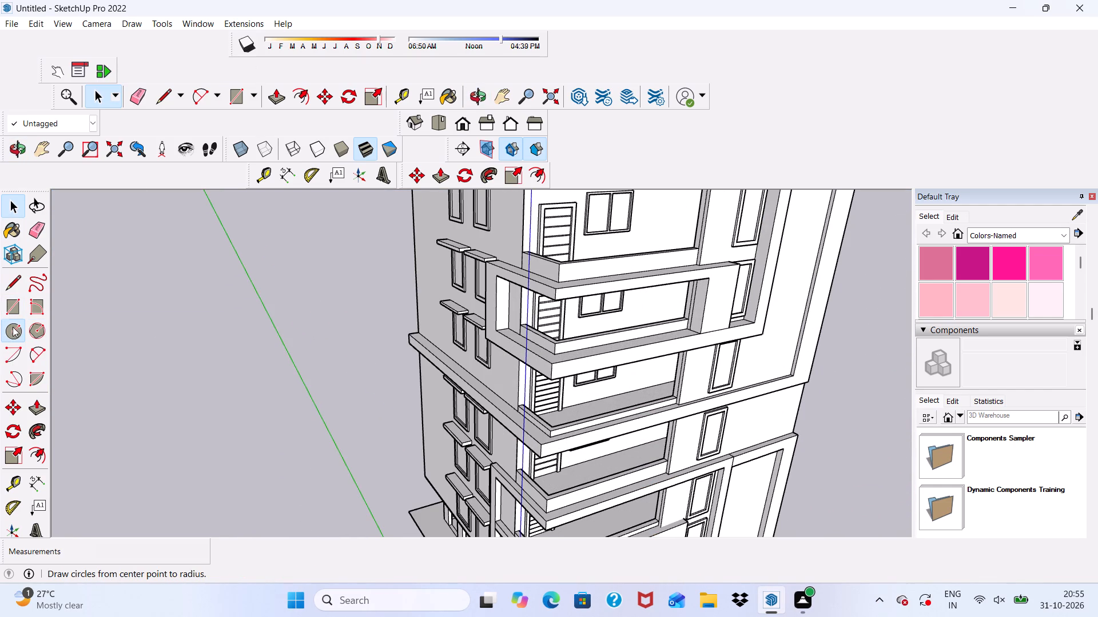
pyautogui.scroll(-2, 183, 371)
pyautogui.scroll(7, 616, 253)
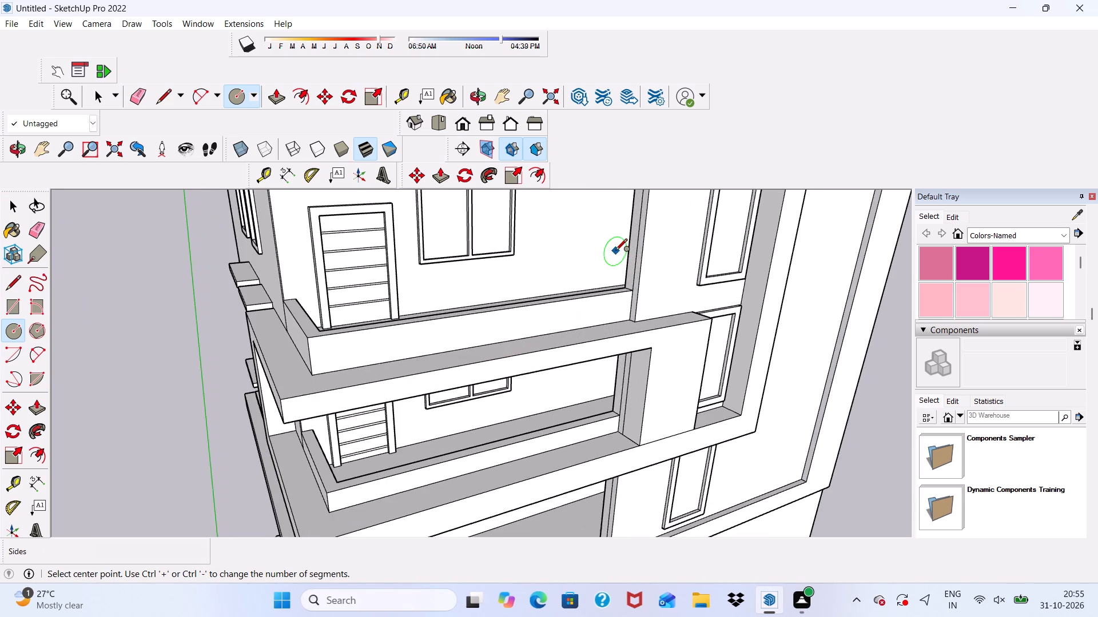
pyautogui.moveTo(614, 254); pyautogui.dragTo(693, 260, button='middle')
pyautogui.scroll(13, 612, 255)
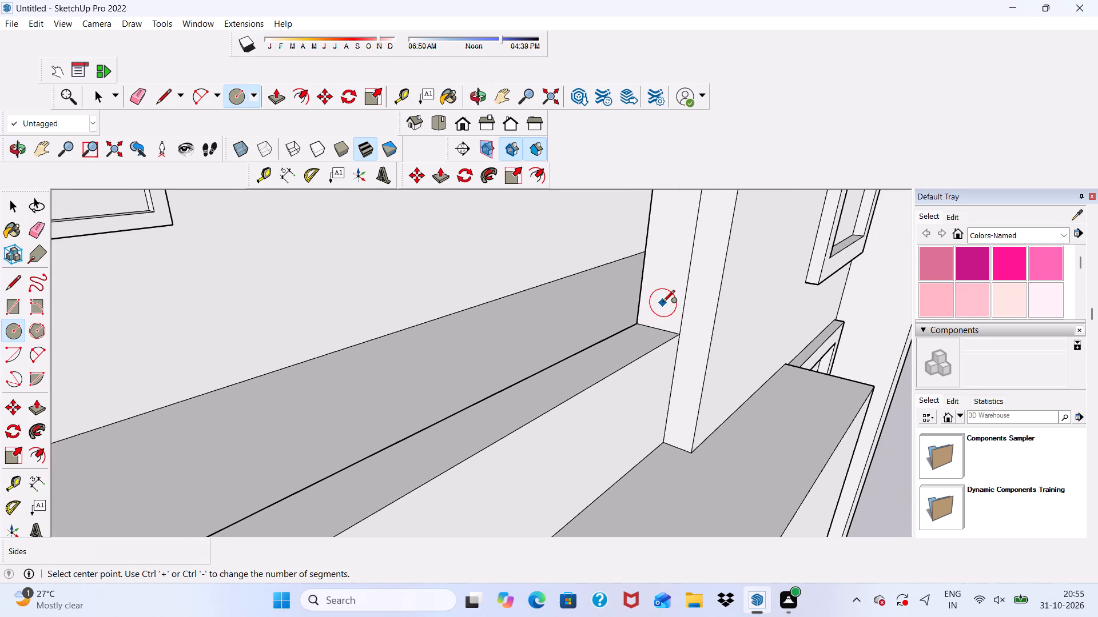
pyautogui.scroll(4, 667, 301)
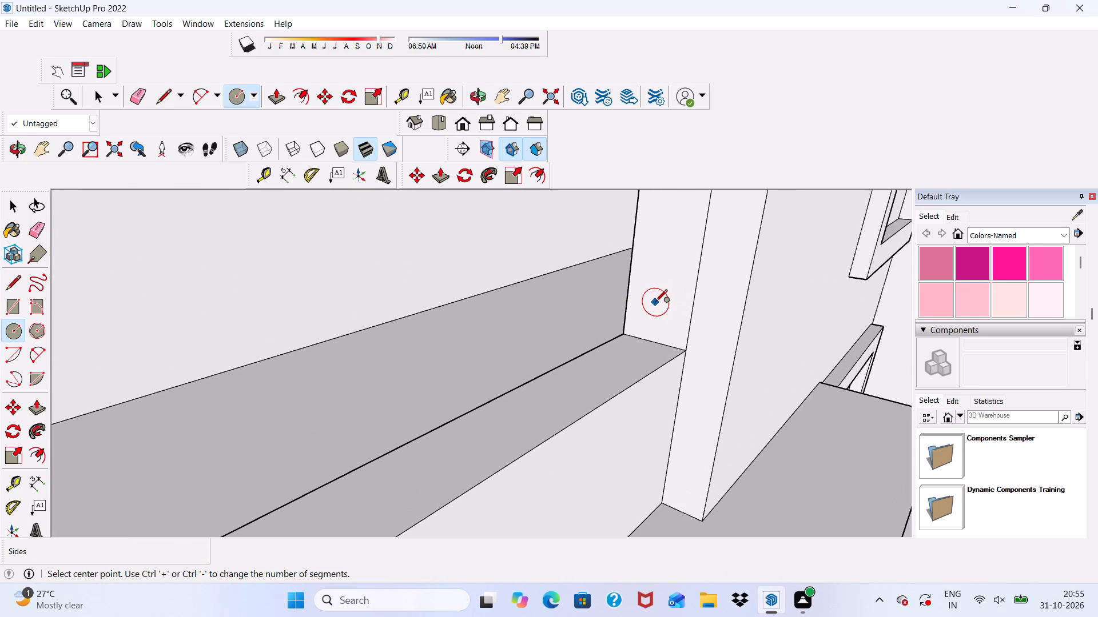
pyautogui.click(659, 301)
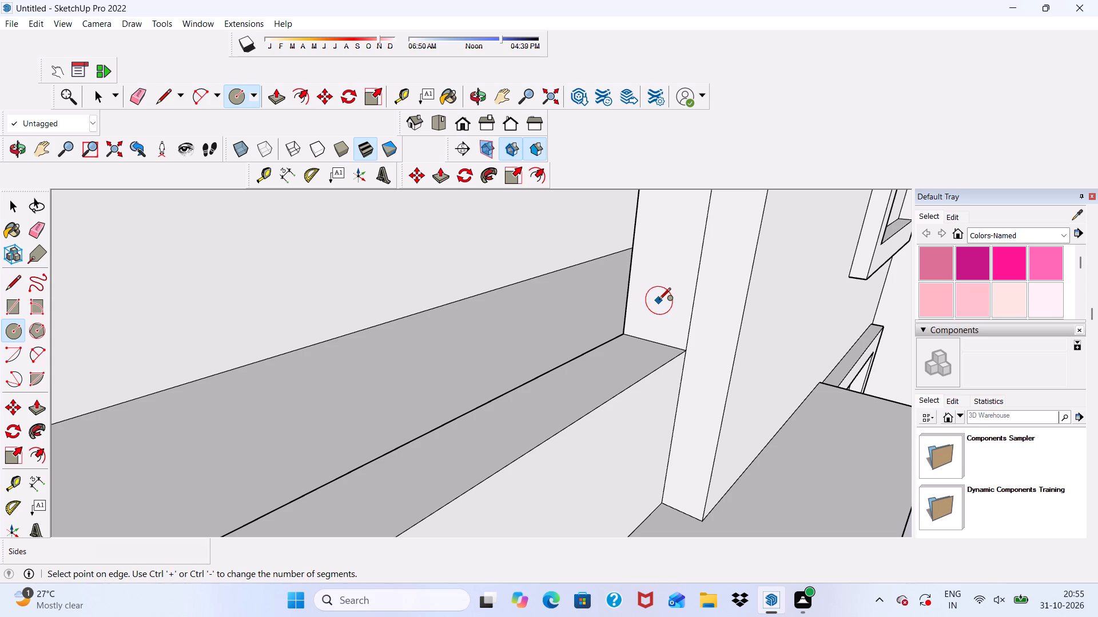
pyautogui.click(659, 282)
pyautogui.scroll(-5, 658, 286)
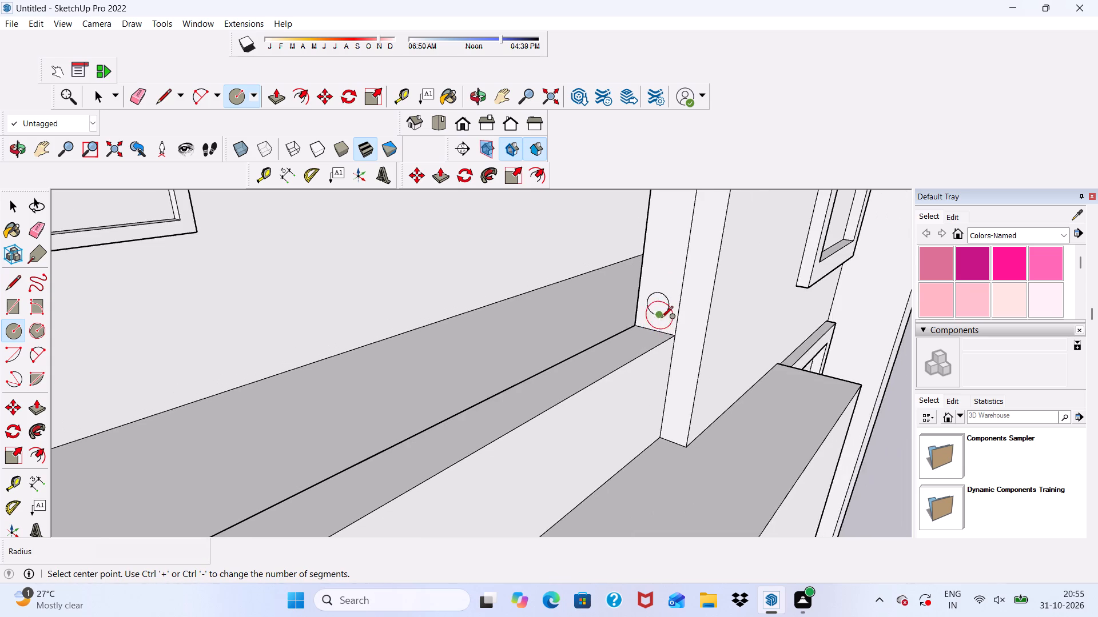
pyautogui.press('space')
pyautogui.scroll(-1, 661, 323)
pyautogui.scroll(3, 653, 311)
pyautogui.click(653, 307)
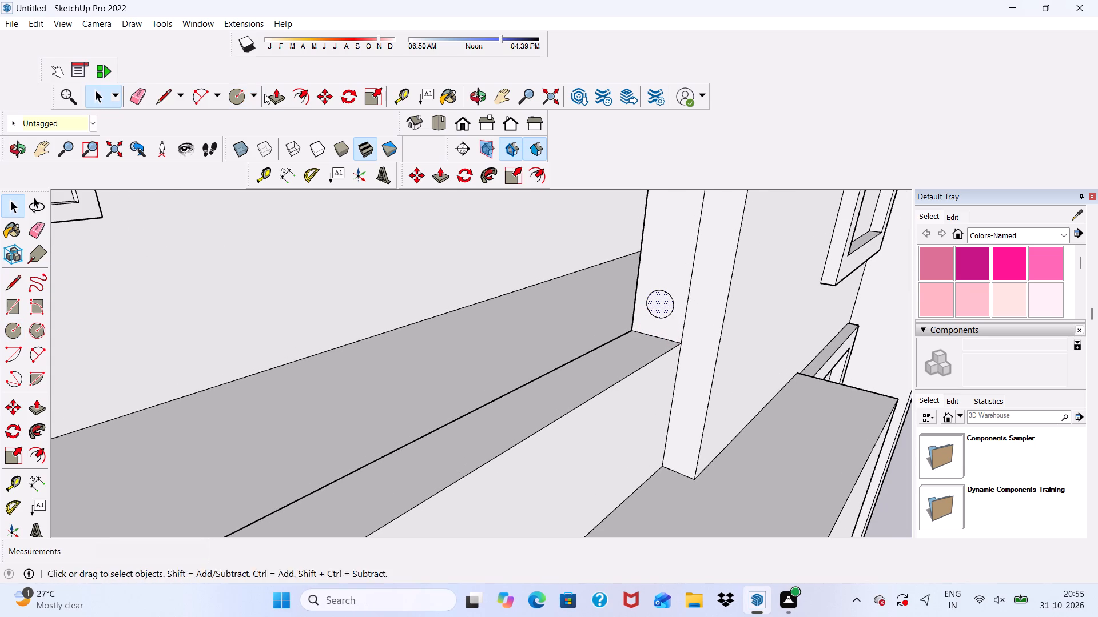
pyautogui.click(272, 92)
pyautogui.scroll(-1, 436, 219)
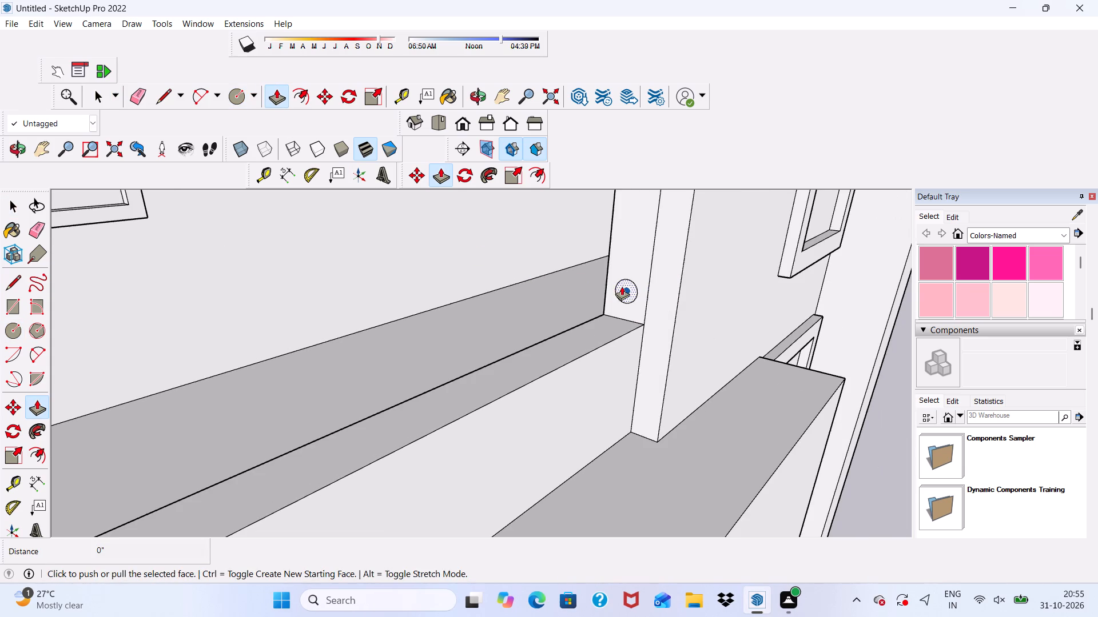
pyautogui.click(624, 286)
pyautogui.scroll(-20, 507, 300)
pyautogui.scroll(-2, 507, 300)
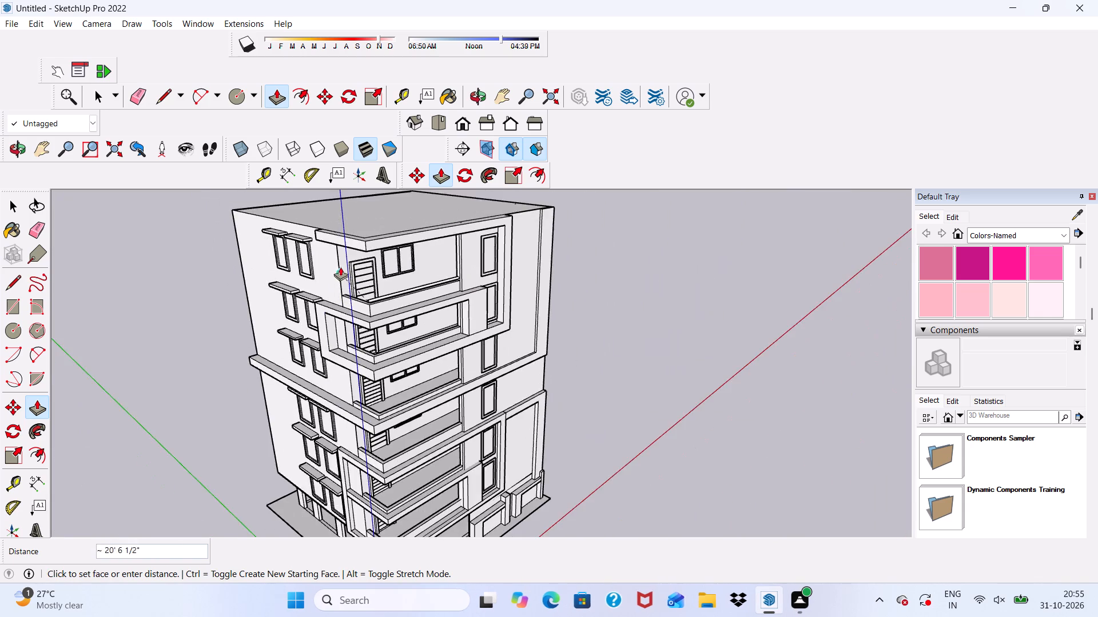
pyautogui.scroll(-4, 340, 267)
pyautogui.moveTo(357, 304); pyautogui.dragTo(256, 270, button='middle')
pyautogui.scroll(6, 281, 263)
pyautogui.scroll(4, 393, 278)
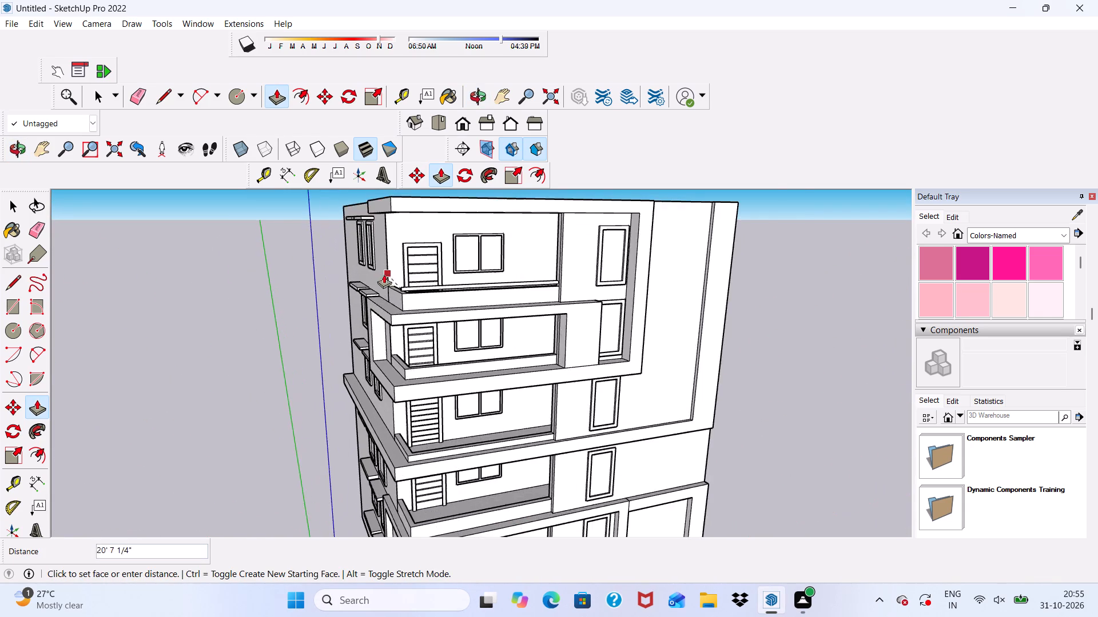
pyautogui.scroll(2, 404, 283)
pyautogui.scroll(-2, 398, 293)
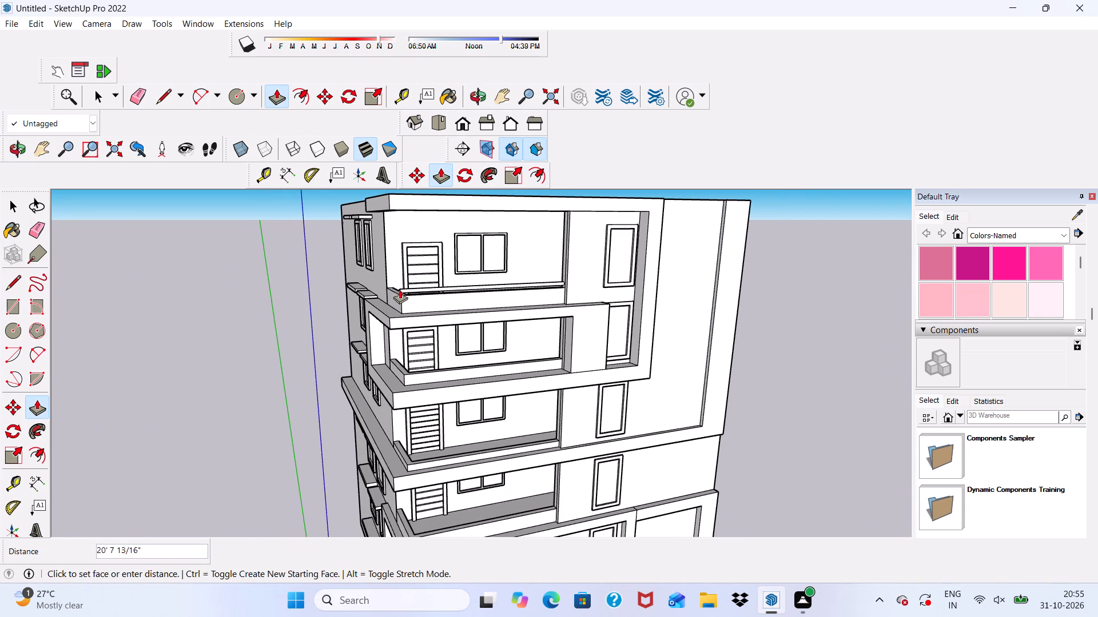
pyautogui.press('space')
# Copy the circle about 7" straight up the wall's end face and array it as five evenly spaced copies.
pyautogui.moveTo(398, 260); pyautogui.dragTo(551, 294, button='middle')
pyautogui.scroll(18, 552, 293)
pyautogui.click(579, 285)
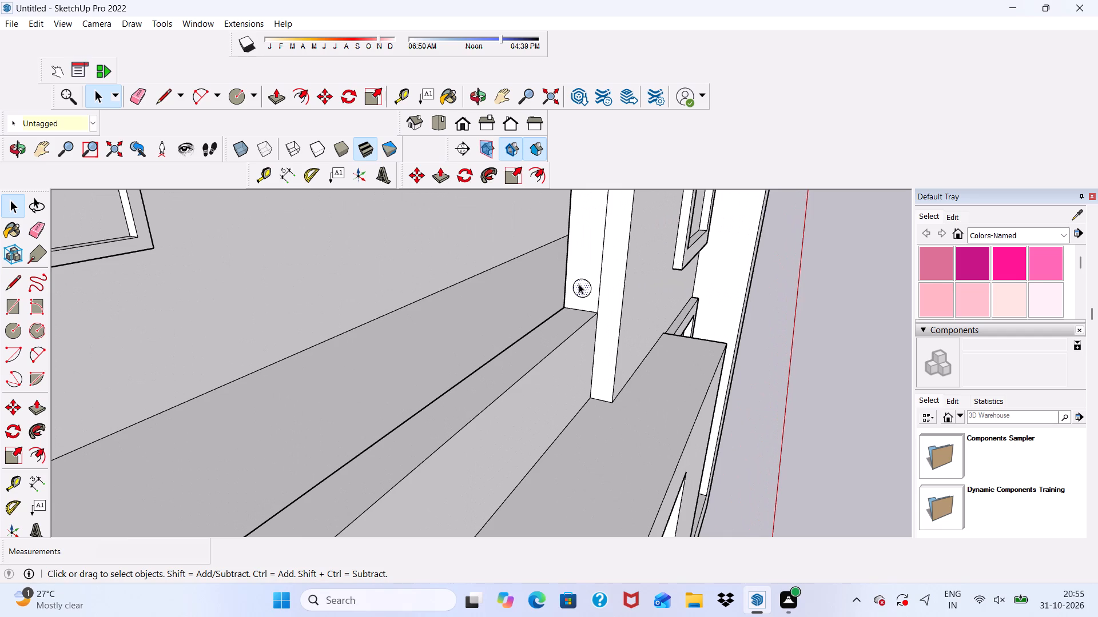
pyautogui.click(416, 170)
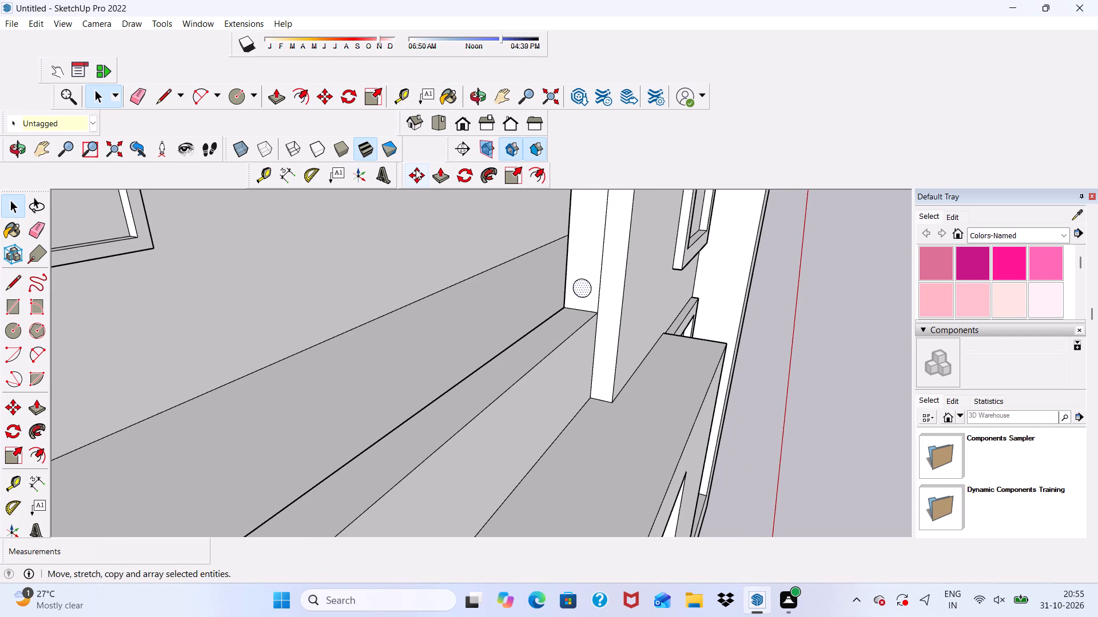
pyautogui.click(578, 293)
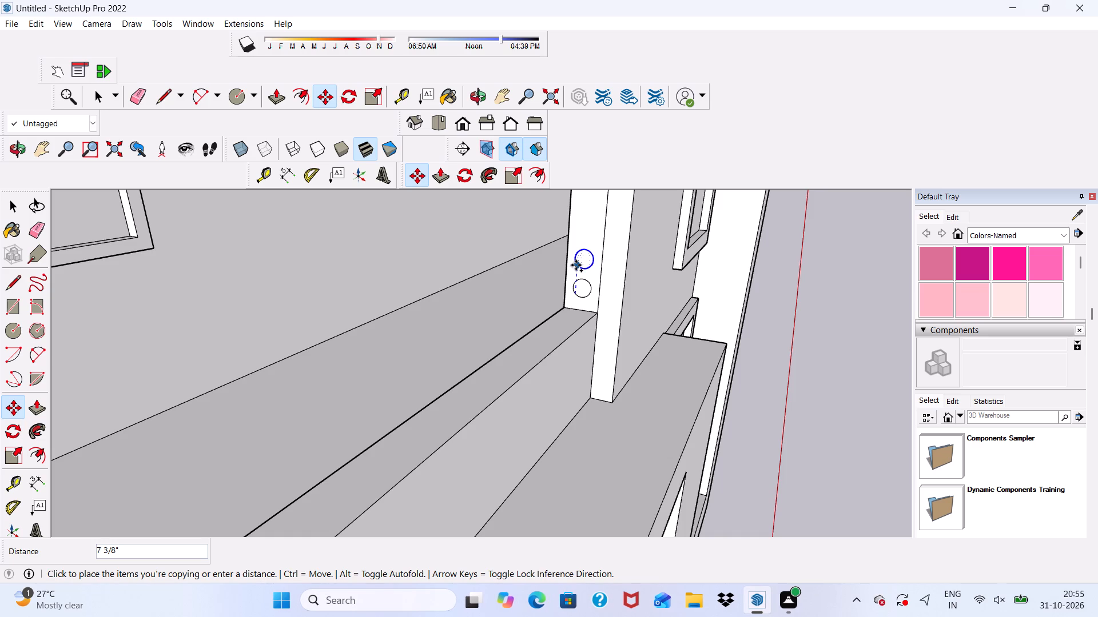
pyautogui.click(576, 266)
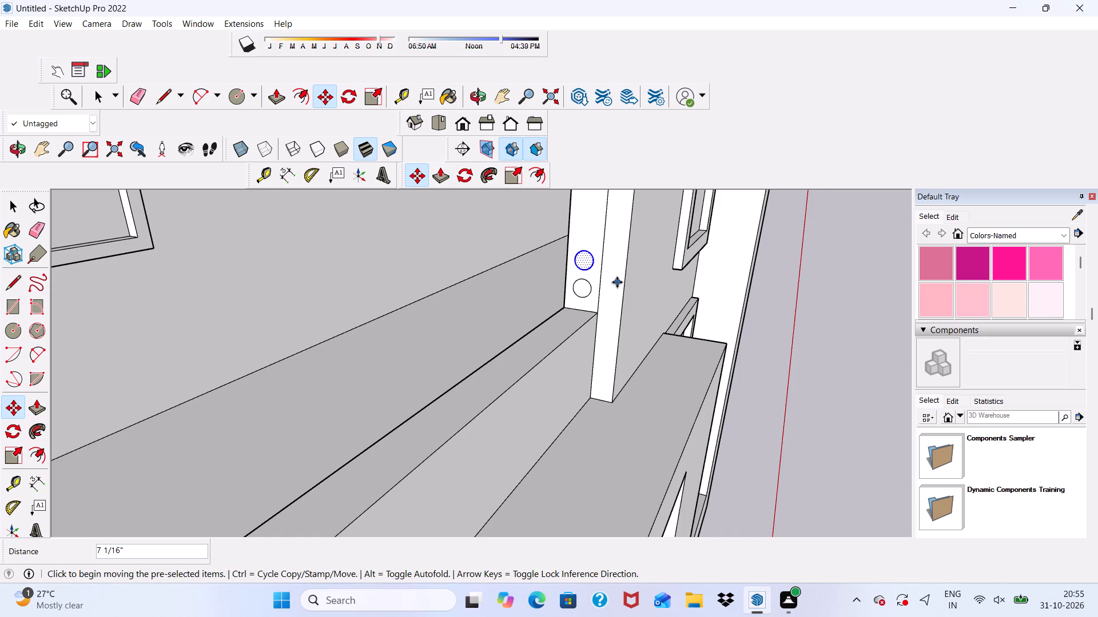
pyautogui.hotkey('shift', '*')
pyautogui.press('5')
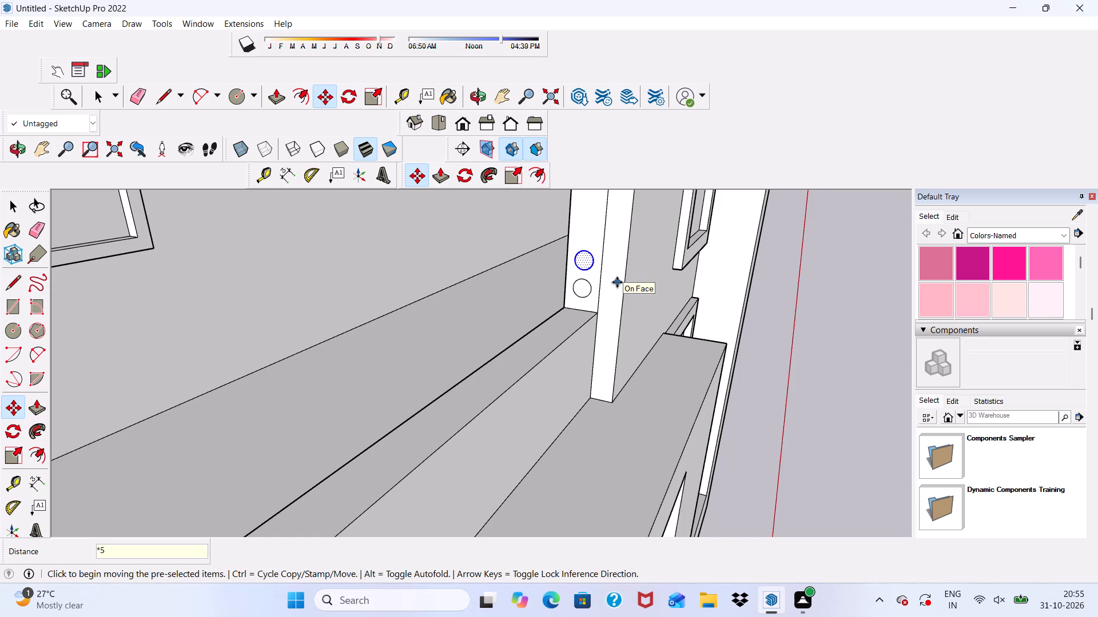
pyautogui.press('Return')
pyautogui.scroll(-10, 614, 282)
pyautogui.scroll(-1, 599, 328)
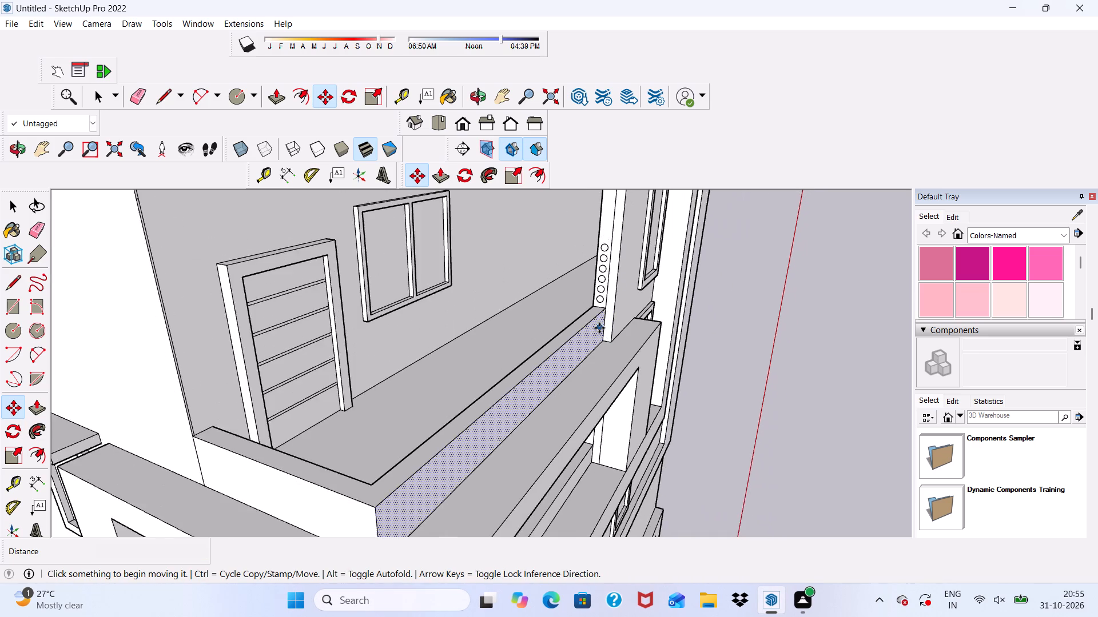
pyautogui.moveTo(599, 328); pyautogui.dragTo(618, 301, button='middle')
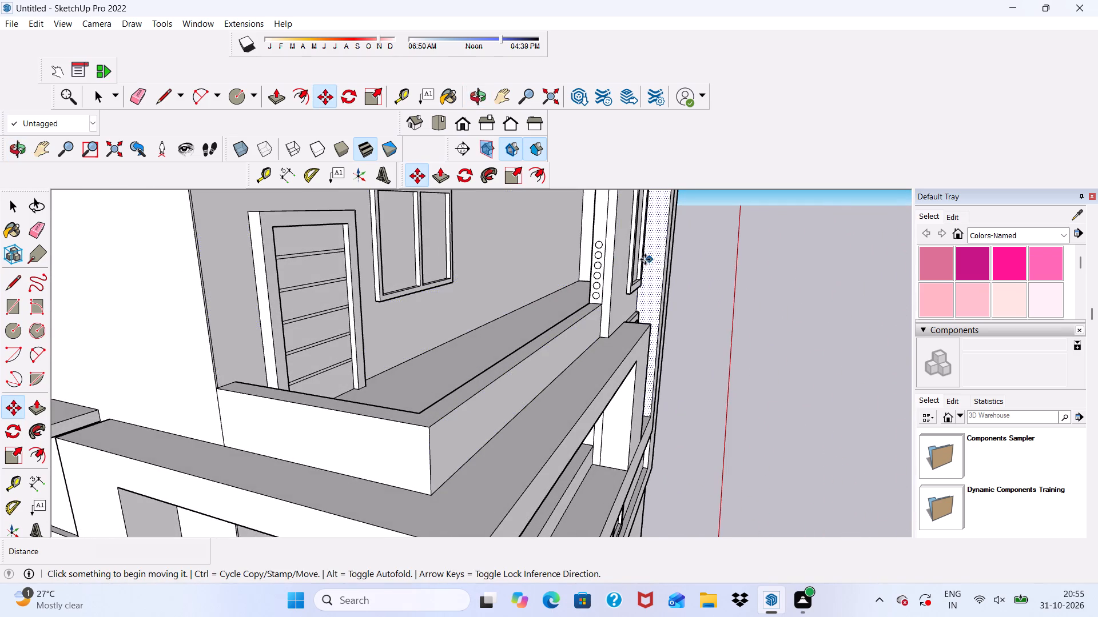
# Copy the top circle of the column about 21' 10" across to the wall above the side end of the top-floor balcony parapet.
pyautogui.scroll(4, 645, 259)
pyautogui.press('space')
pyautogui.doubleClick(585, 237)
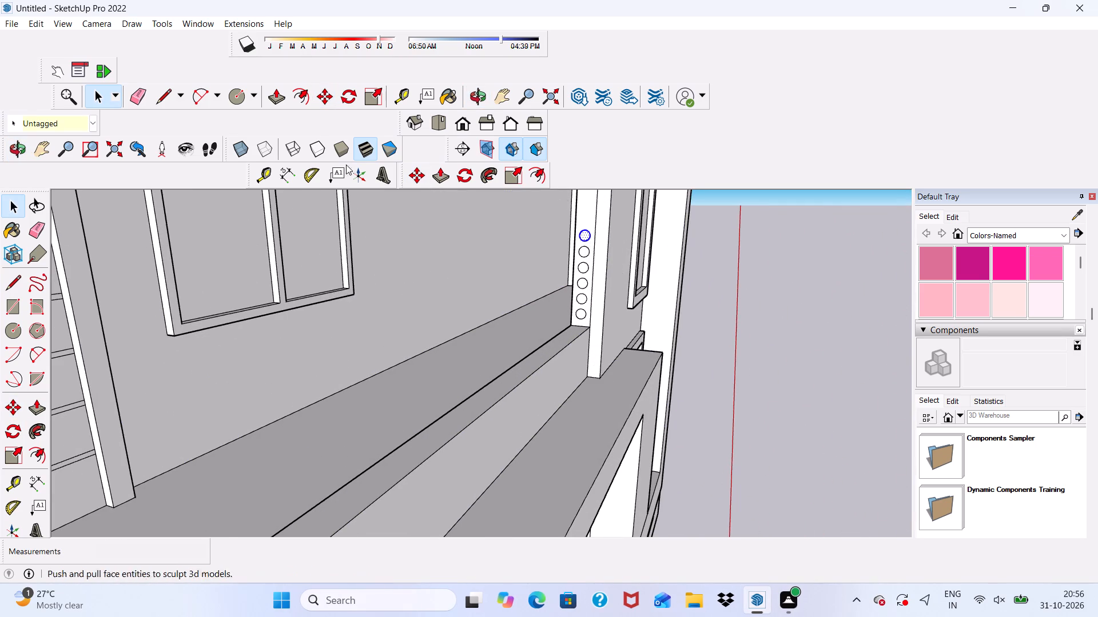
pyautogui.click(419, 173)
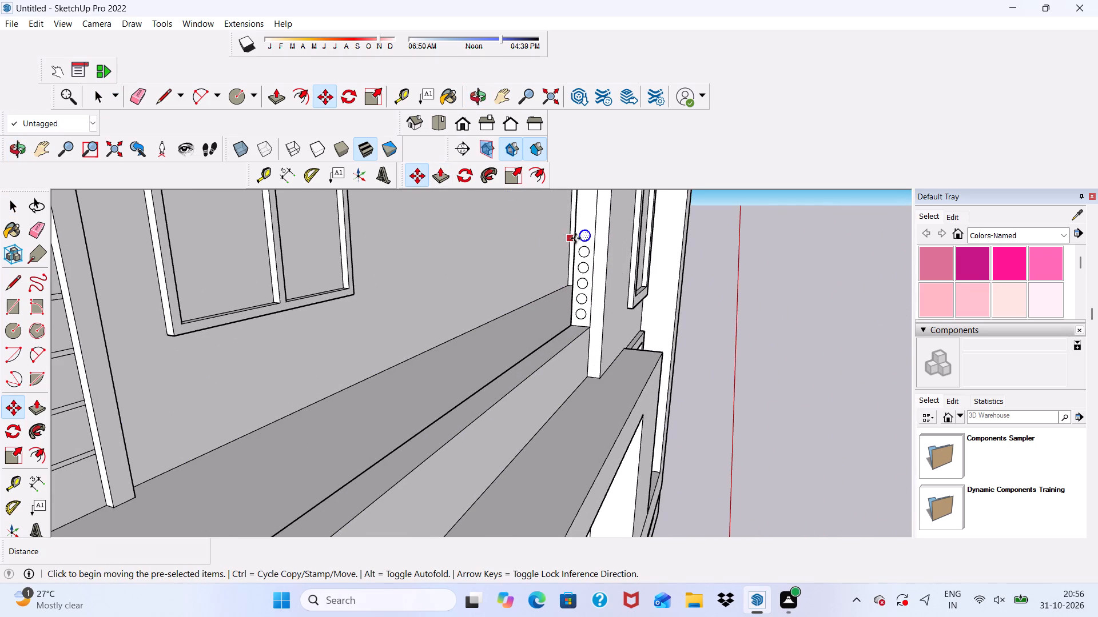
pyautogui.click(583, 238)
pyautogui.scroll(-8, 536, 243)
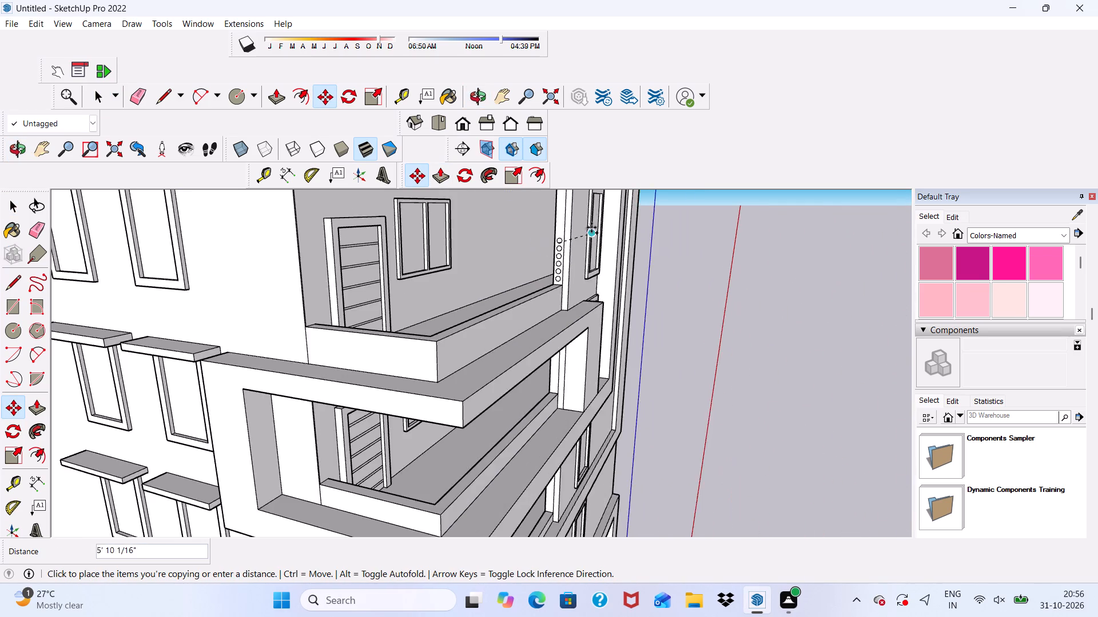
pyautogui.scroll(-3, 591, 227)
pyautogui.scroll(6, 415, 265)
pyautogui.moveTo(534, 283); pyautogui.dragTo(438, 310, button='middle')
pyautogui.scroll(5, 435, 308)
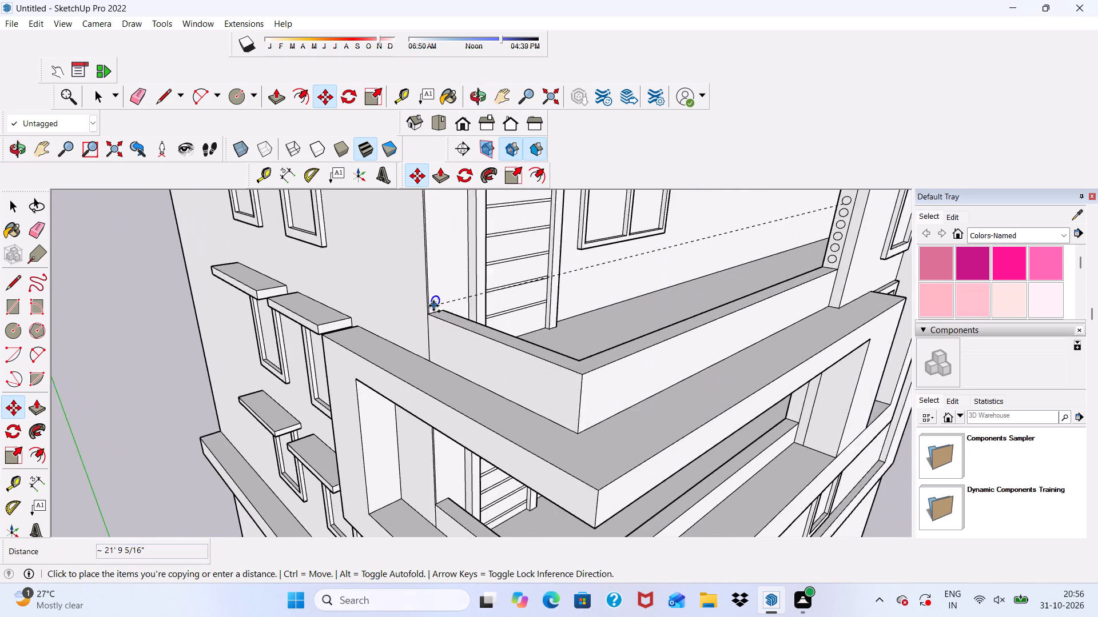
pyautogui.scroll(11, 433, 306)
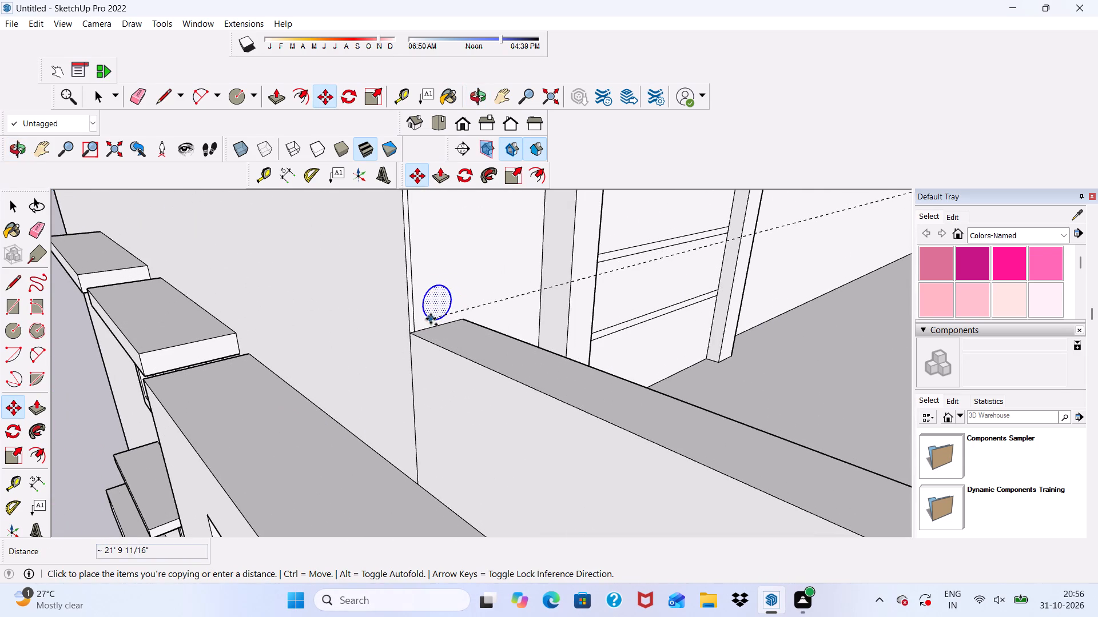
pyautogui.click(431, 316)
pyautogui.scroll(-4, 429, 295)
pyautogui.moveTo(432, 339); pyautogui.dragTo(403, 306, button='middle')
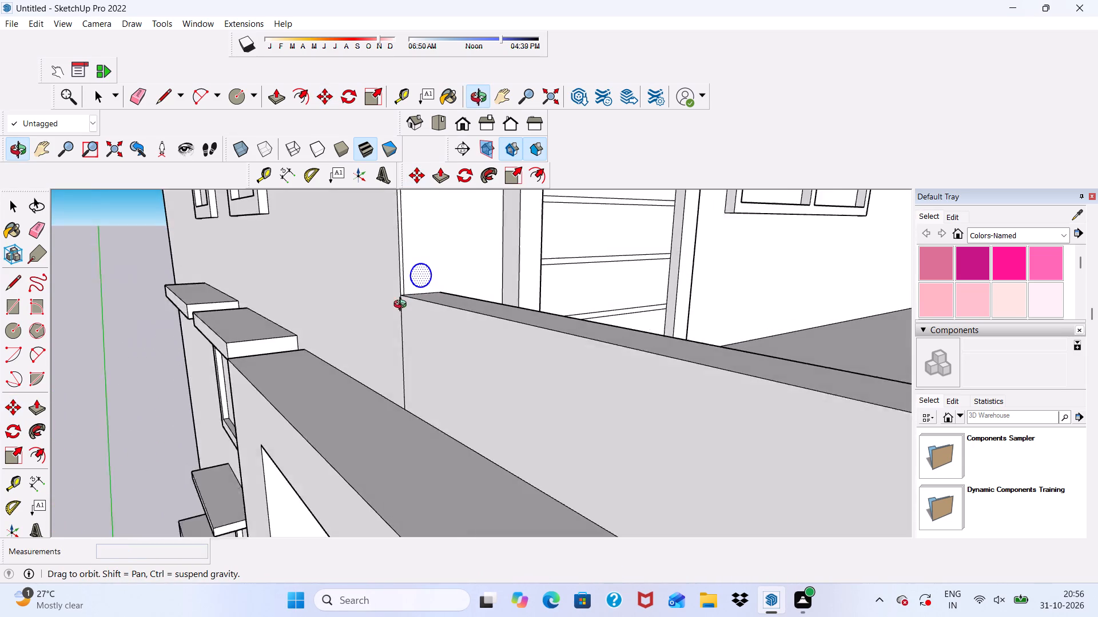
pyautogui.moveTo(403, 306); pyautogui.dragTo(393, 309, button='middle')
pyautogui.press('space')
# Copy the lowest circle of the column about 9' 2" straight down to the wall's end face just above the next balcony's parapet.
pyautogui.scroll(-5, 271, 261)
pyautogui.moveTo(431, 310); pyautogui.dragTo(524, 353, button='middle')
pyautogui.scroll(-5, 685, 251)
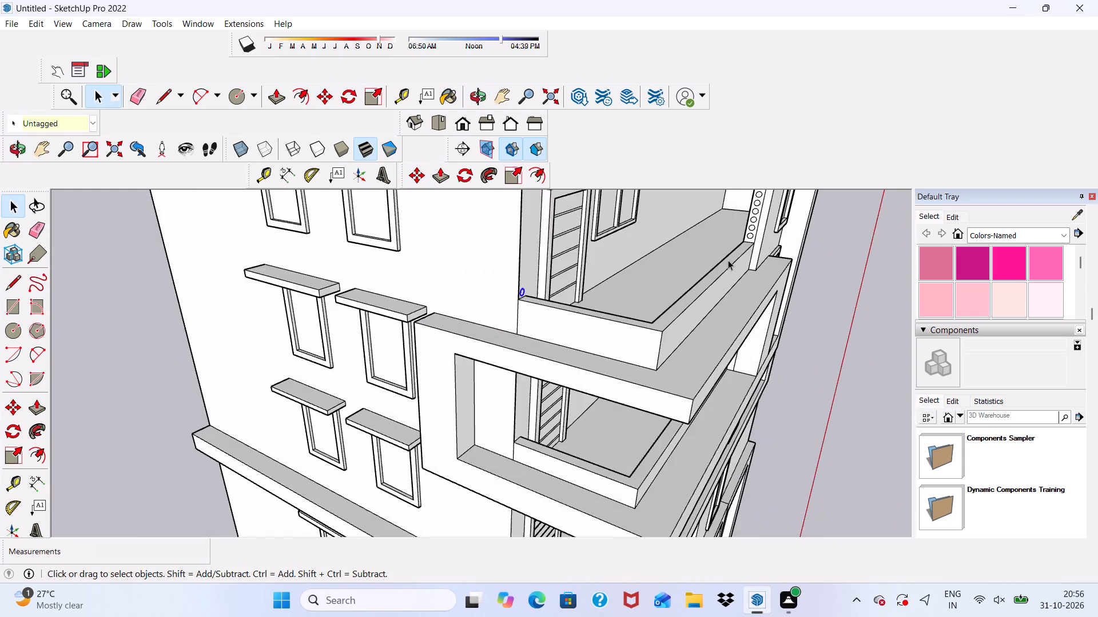
pyautogui.scroll(12, 728, 253)
pyautogui.doubleClick(760, 228)
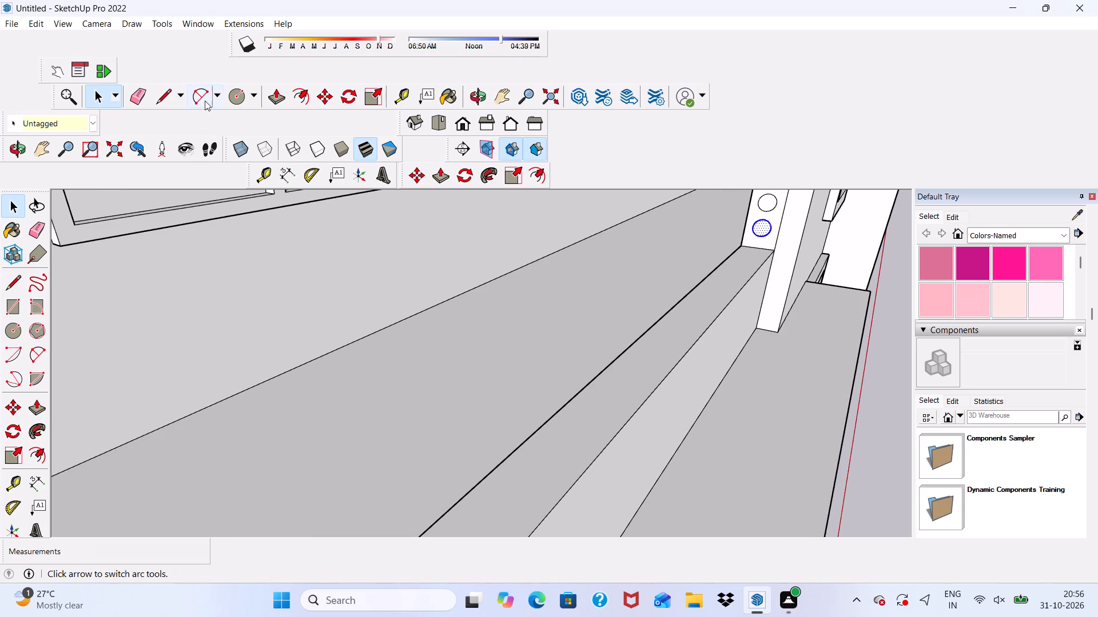
pyautogui.click(417, 170)
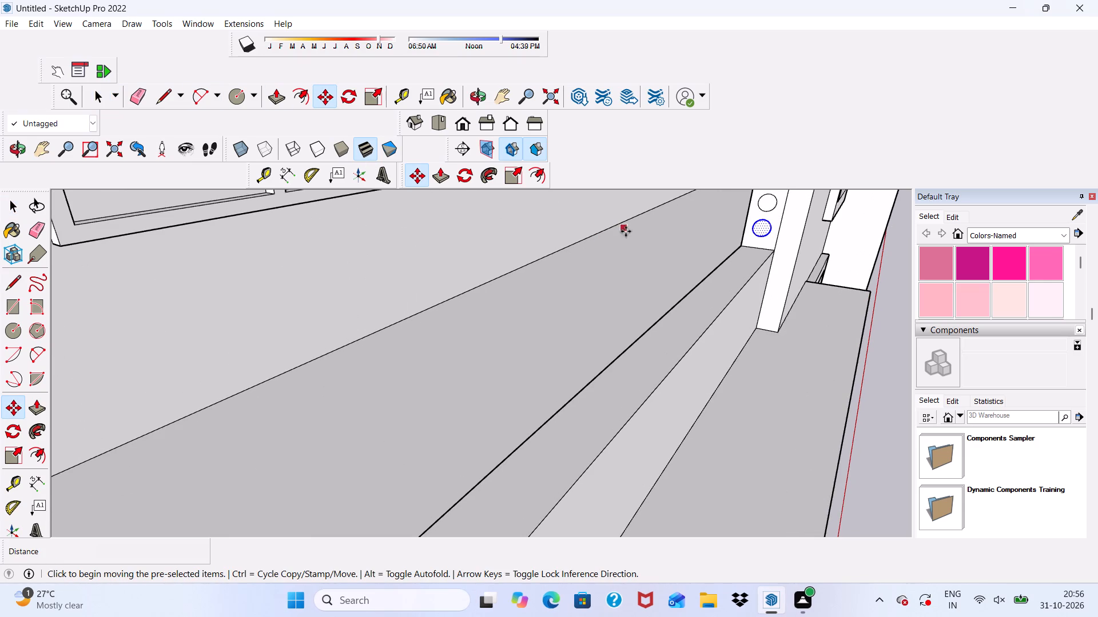
pyautogui.click(763, 231)
pyautogui.scroll(-5, 660, 221)
pyautogui.scroll(-9, 559, 216)
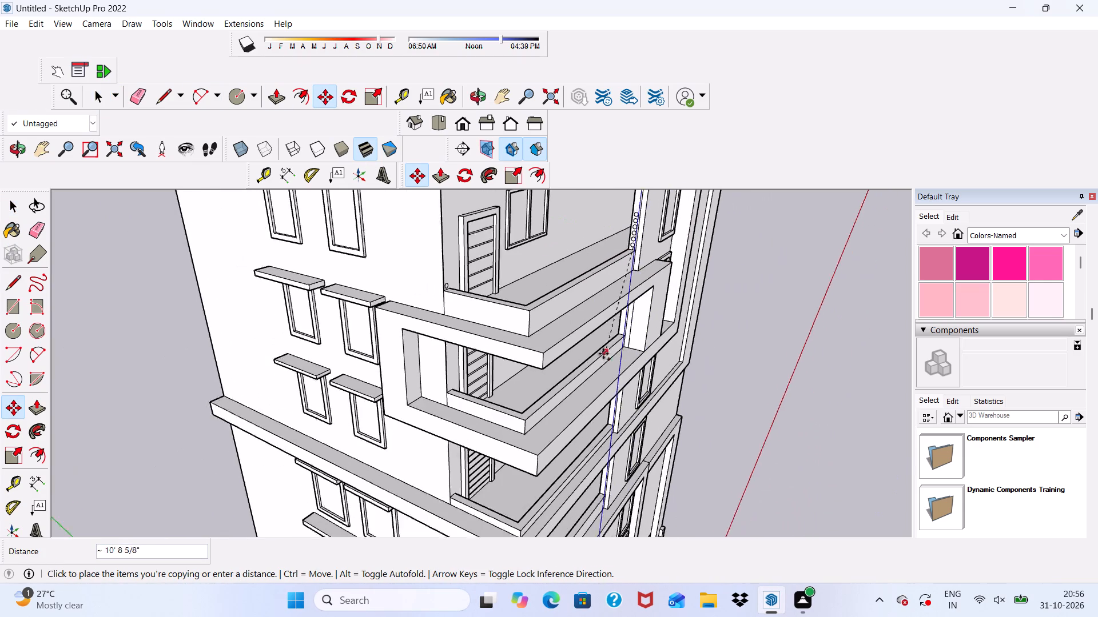
pyautogui.moveTo(602, 342); pyautogui.dragTo(589, 291, button='middle')
pyautogui.scroll(11, 615, 316)
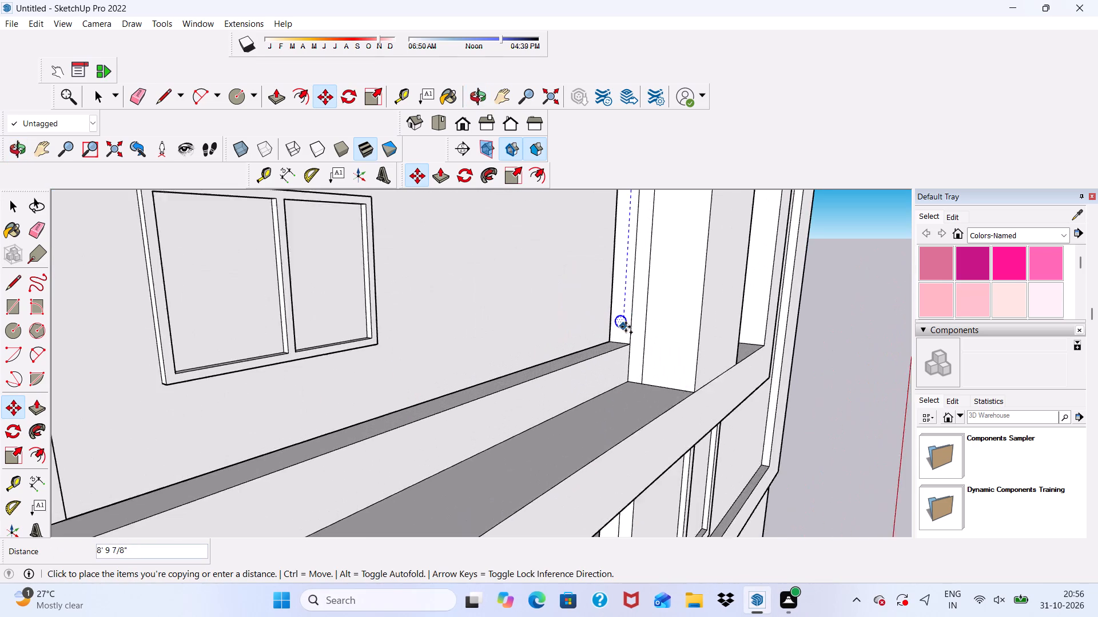
pyautogui.scroll(10, 626, 327)
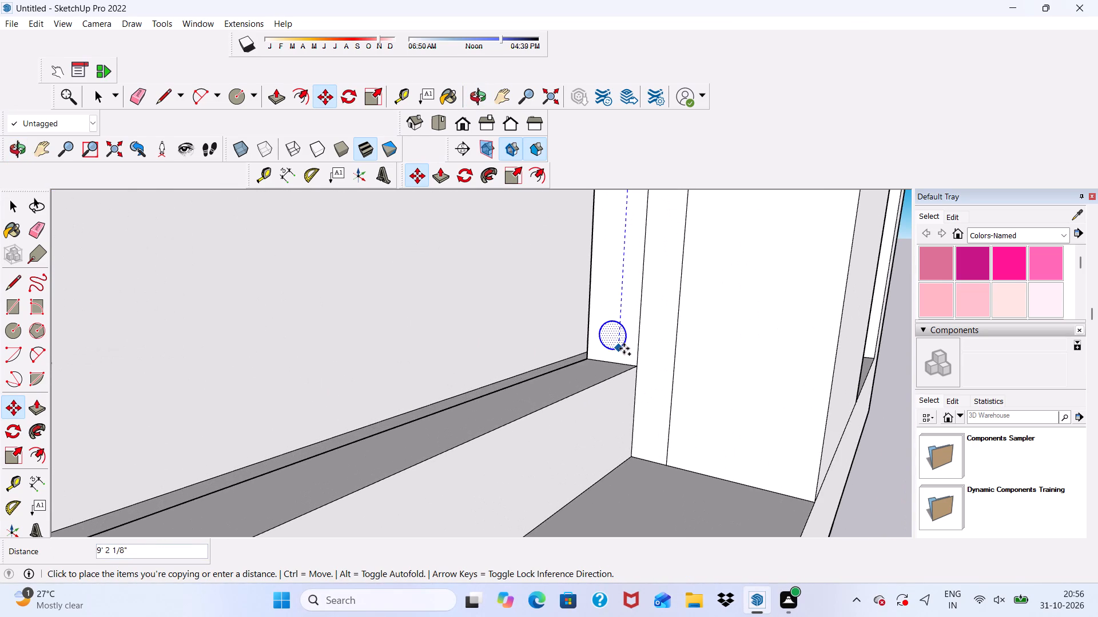
pyautogui.click(624, 348)
pyautogui.scroll(-11, 534, 306)
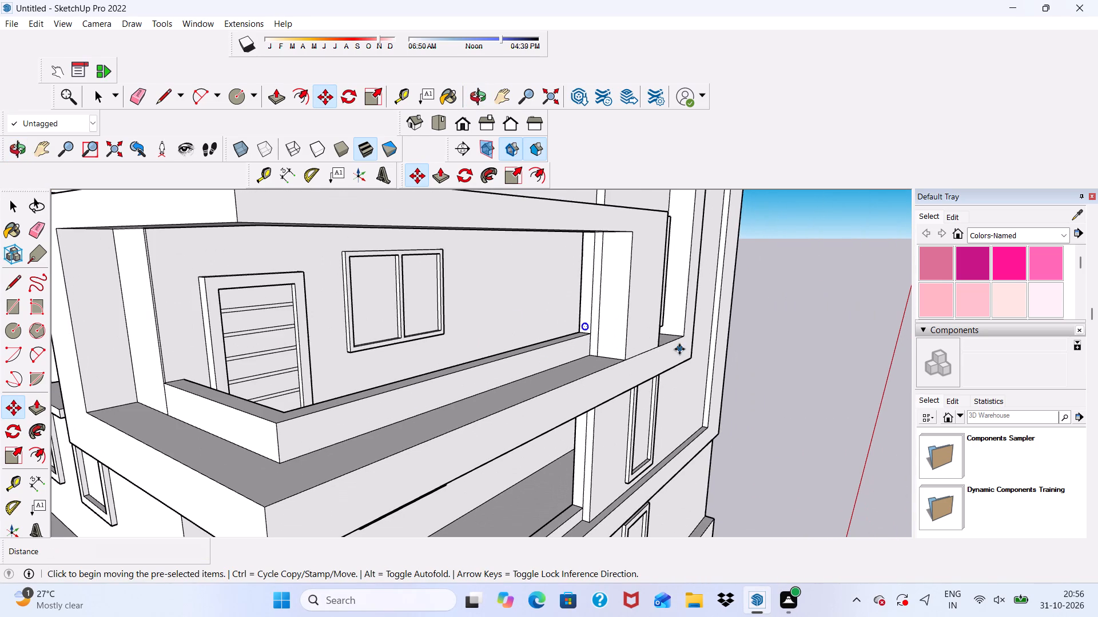
pyautogui.press('space')
# Push/Pull the lowest top-floor circle about 20' 7" along the front parapet to the balcony corner as a round rail.
pyautogui.scroll(-1, 589, 325)
pyautogui.moveTo(587, 331); pyautogui.dragTo(421, 366, button='middle')
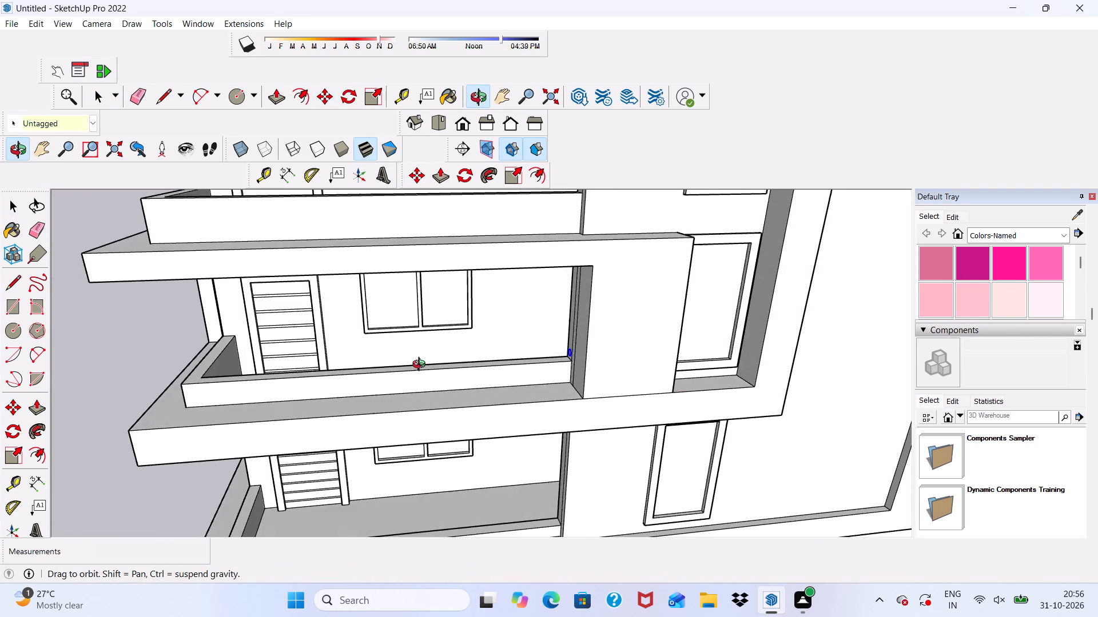
pyautogui.moveTo(421, 366); pyautogui.dragTo(490, 358, button='middle')
pyautogui.scroll(1, 502, 354)
pyautogui.scroll(-12, 502, 354)
pyautogui.scroll(4, 511, 338)
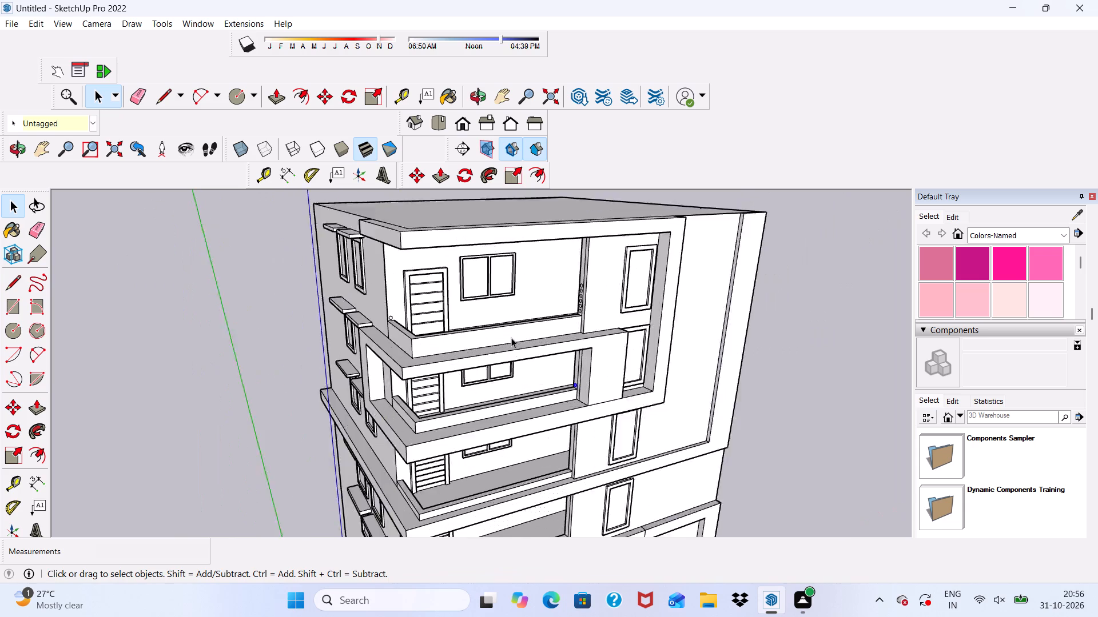
pyautogui.scroll(2, 511, 338)
pyautogui.scroll(-1, 511, 337)
pyautogui.scroll(14, 581, 299)
pyautogui.click(615, 355)
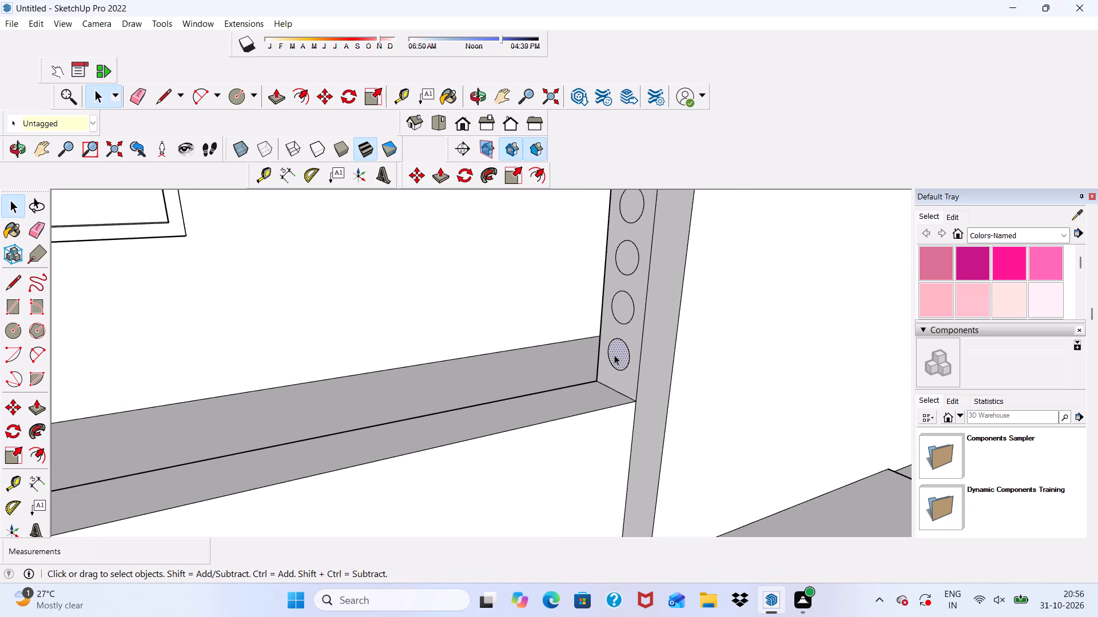
pyautogui.click(435, 174)
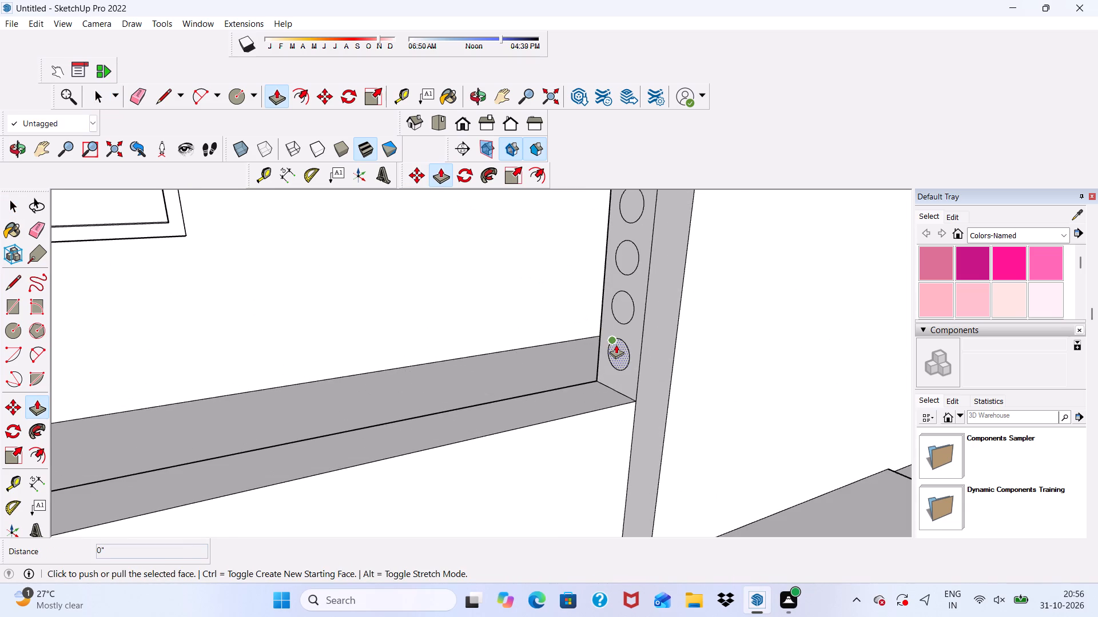
pyautogui.click(616, 344)
pyautogui.scroll(-16, 522, 344)
pyautogui.scroll(5, 368, 360)
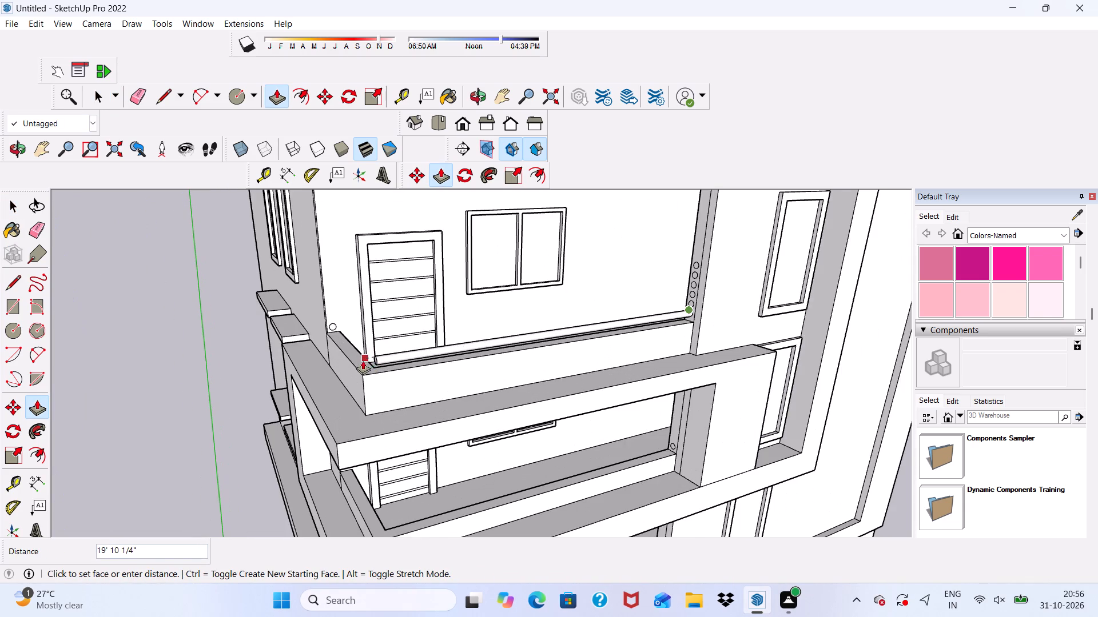
pyautogui.scroll(8, 362, 367)
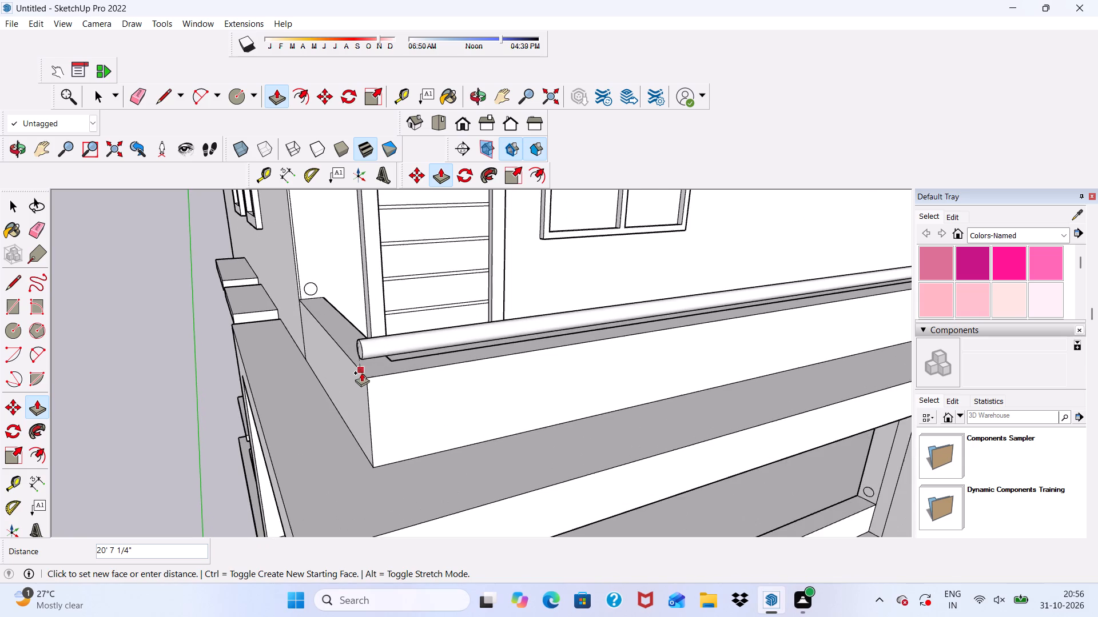
pyautogui.scroll(3, 381, 381)
pyautogui.click(364, 377)
# Push/Pull the single circle on the side wall about 7' 4 1/2" along the side parapet to meet the front rail.
pyautogui.scroll(-4, 346, 366)
pyautogui.moveTo(345, 394); pyautogui.dragTo(341, 414, button='middle')
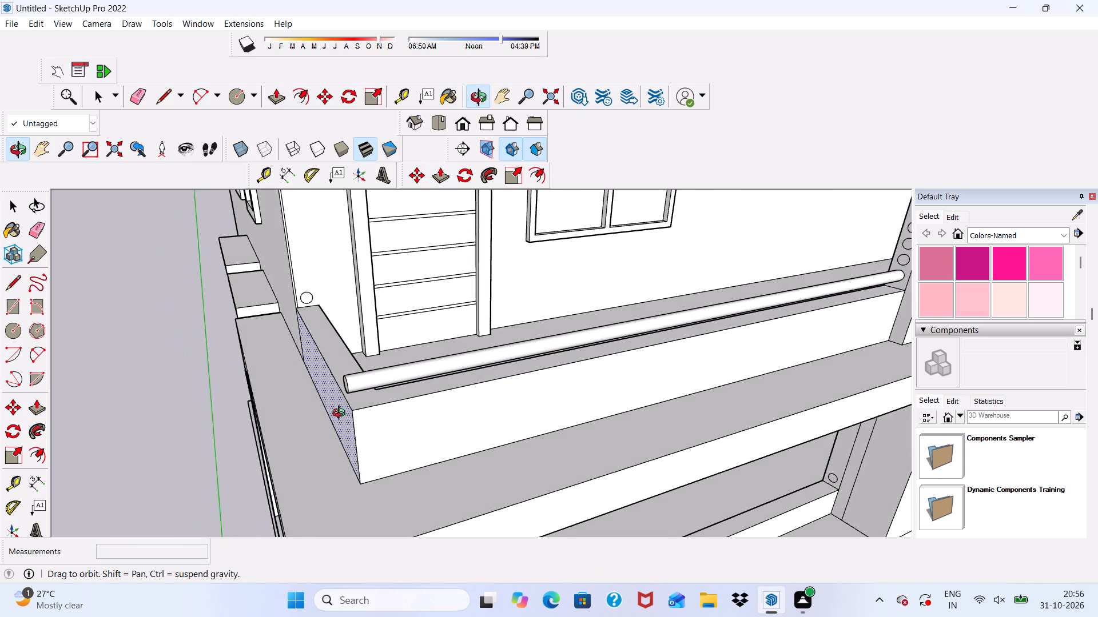
pyautogui.moveTo(341, 414); pyautogui.dragTo(340, 414, button='middle')
pyautogui.scroll(9, 289, 312)
pyautogui.click(322, 287)
pyautogui.scroll(-8, 327, 310)
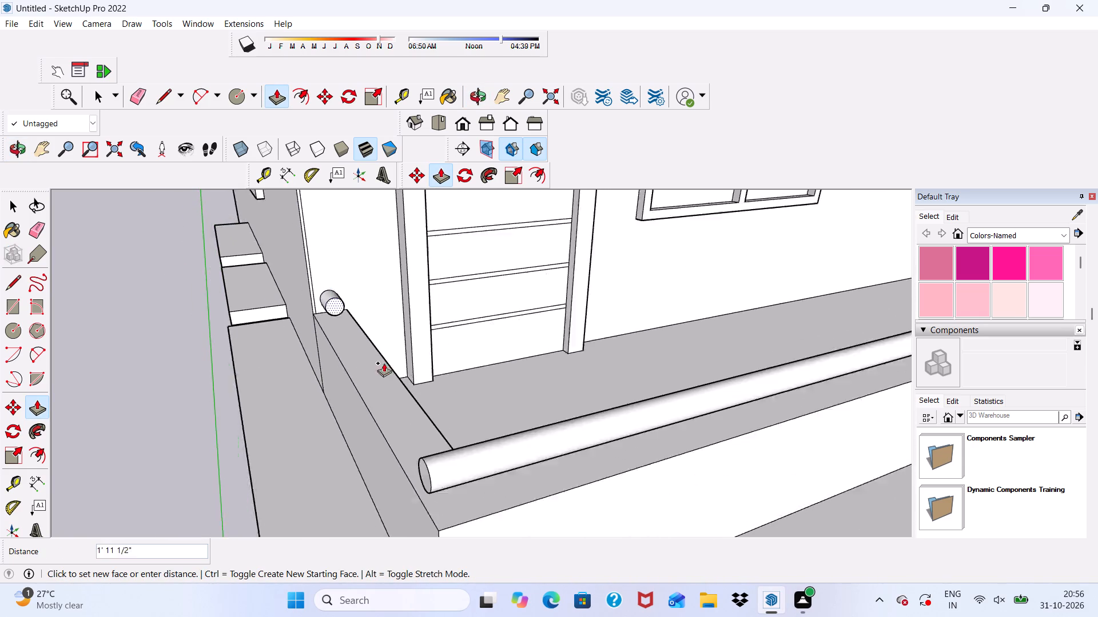
pyautogui.scroll(-2, 384, 363)
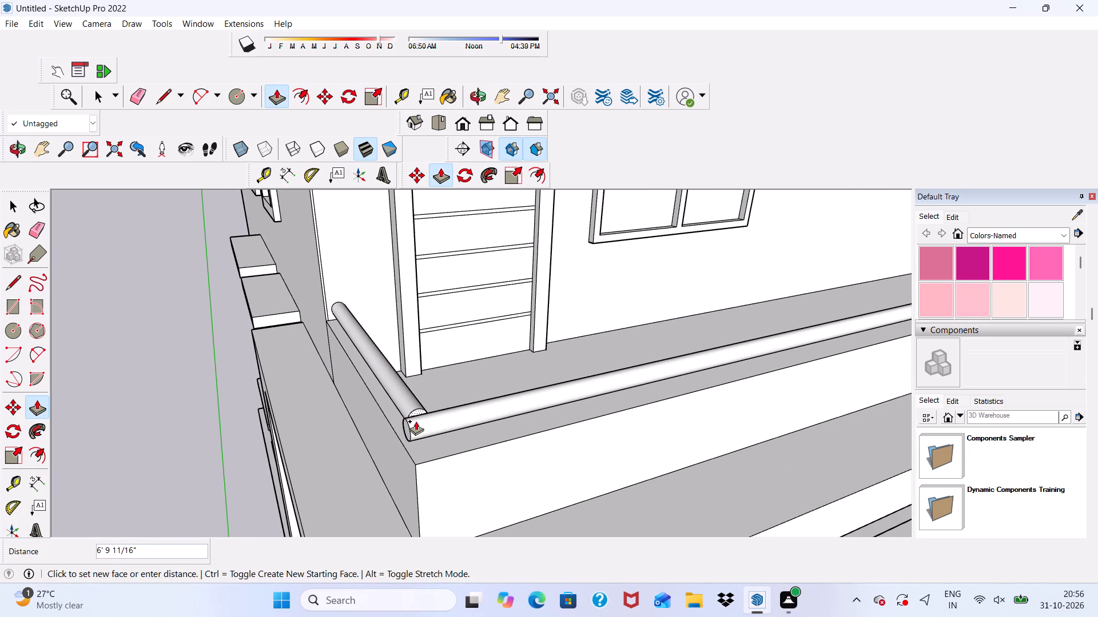
pyautogui.moveTo(416, 421); pyautogui.dragTo(515, 364, button='middle')
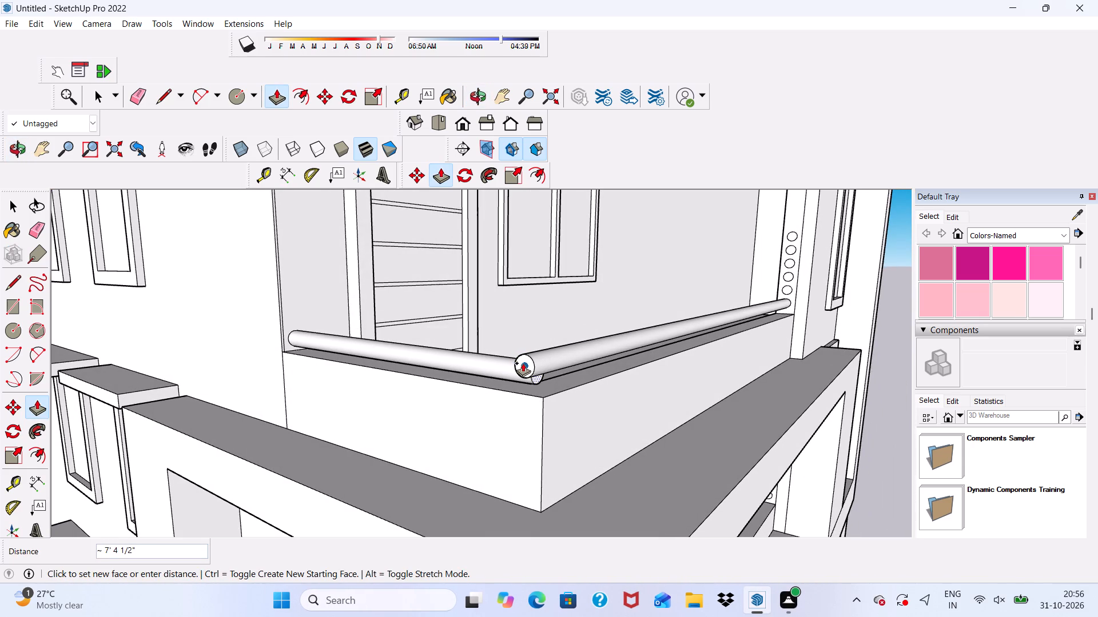
pyautogui.scroll(5, 510, 363)
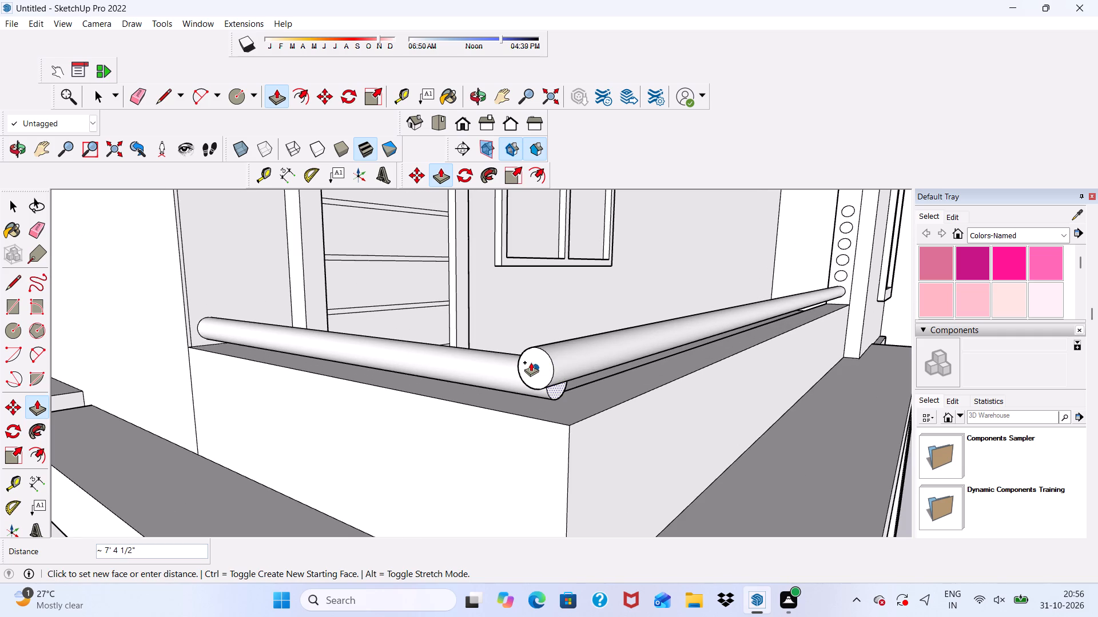
pyautogui.click(531, 362)
pyautogui.scroll(-4, 437, 374)
pyautogui.scroll(6, 452, 365)
pyautogui.press('space')
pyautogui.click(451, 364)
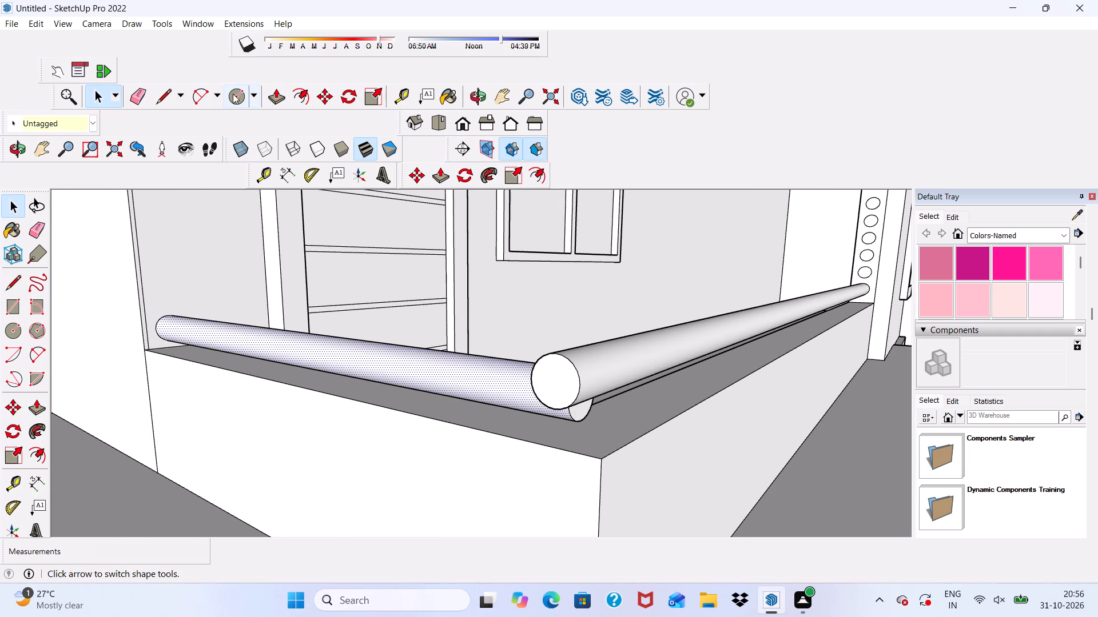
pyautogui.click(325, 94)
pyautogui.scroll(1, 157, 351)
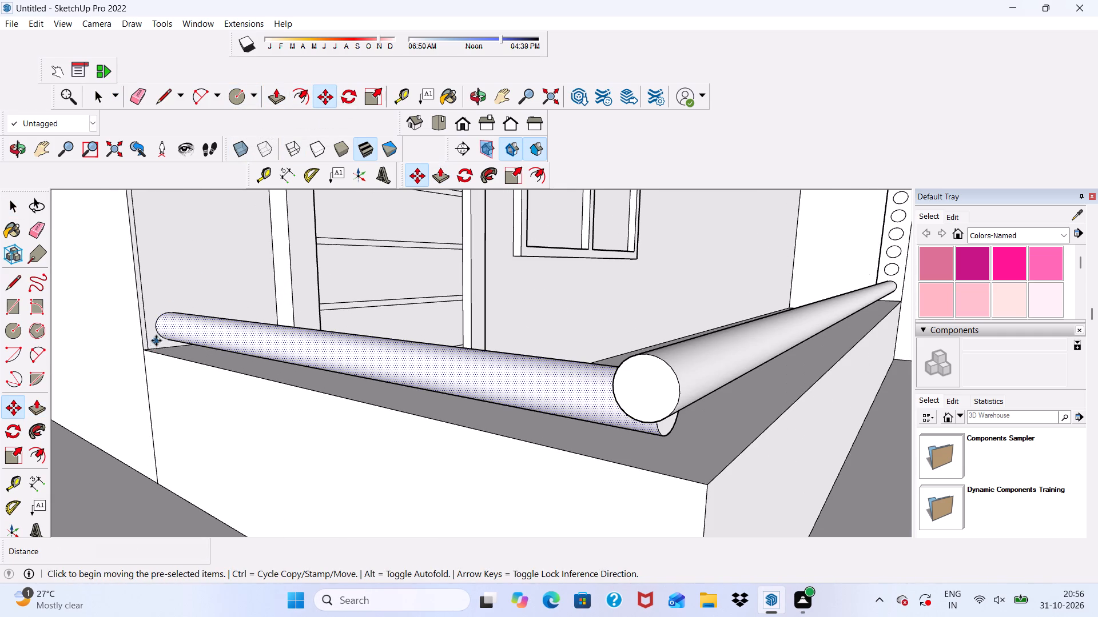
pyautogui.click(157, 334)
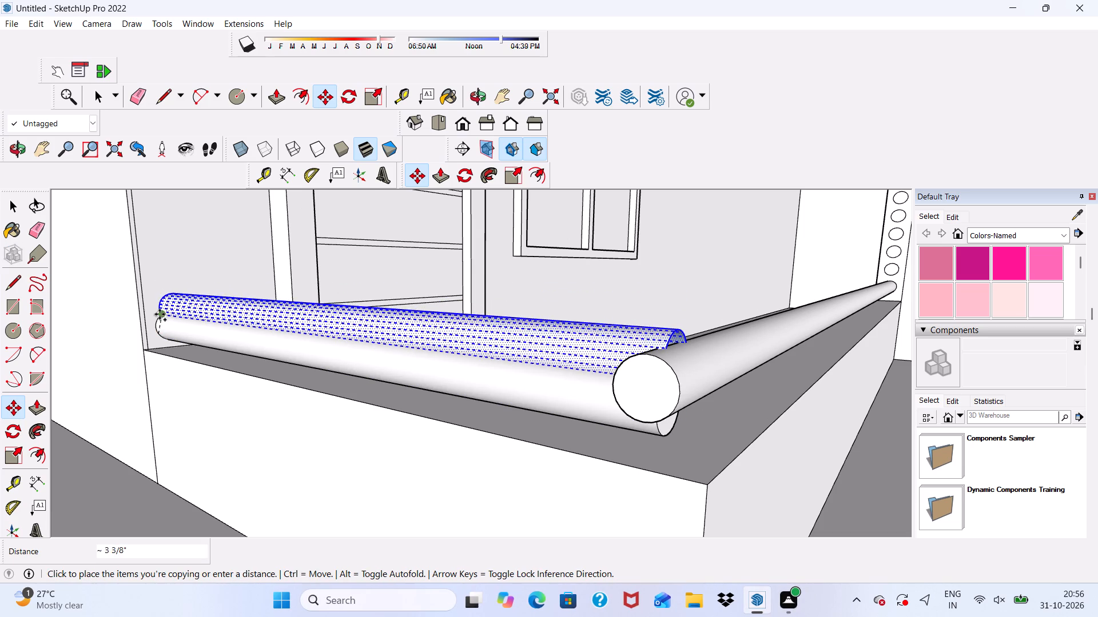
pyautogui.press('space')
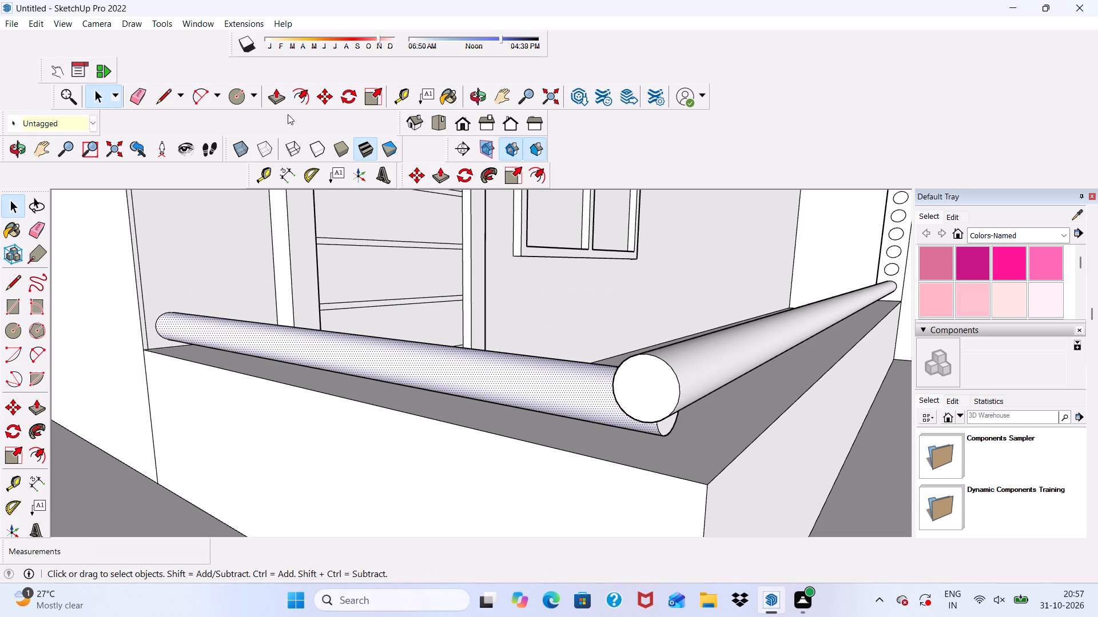
# Align the side rail with the front rail by moving its wall-end edge about 3 1/2" and its corner-end edge about 2 9/16" upward.
pyautogui.click(312, 98)
pyautogui.click(324, 94)
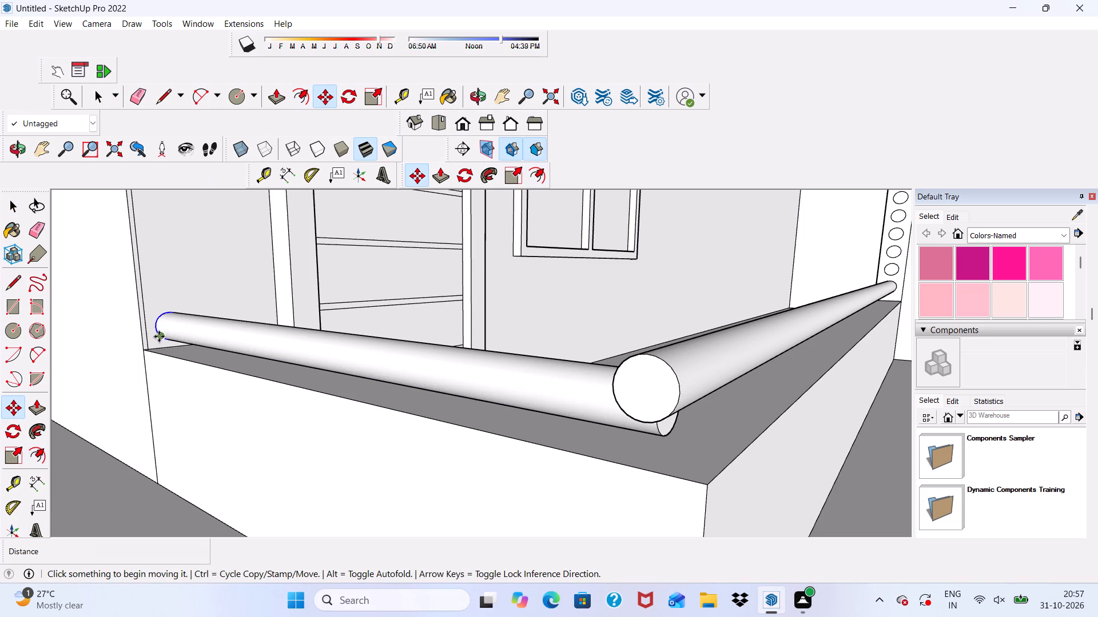
pyautogui.click(159, 336)
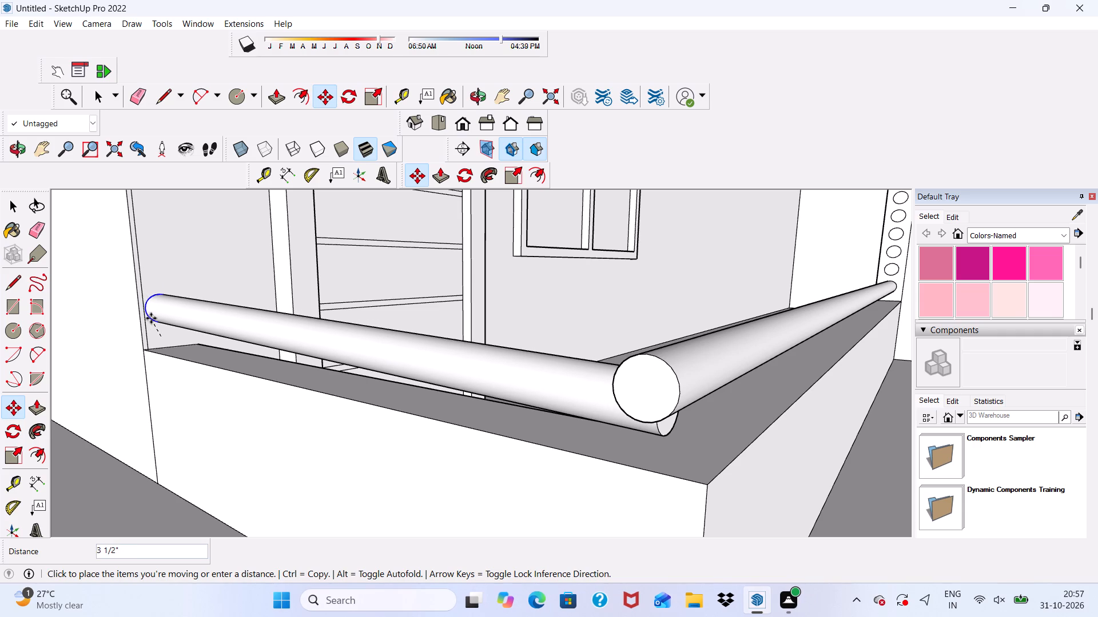
pyautogui.click(151, 318)
pyautogui.scroll(-4, 153, 318)
pyautogui.moveTo(281, 360); pyautogui.dragTo(262, 320, button='middle')
pyautogui.scroll(3, 378, 325)
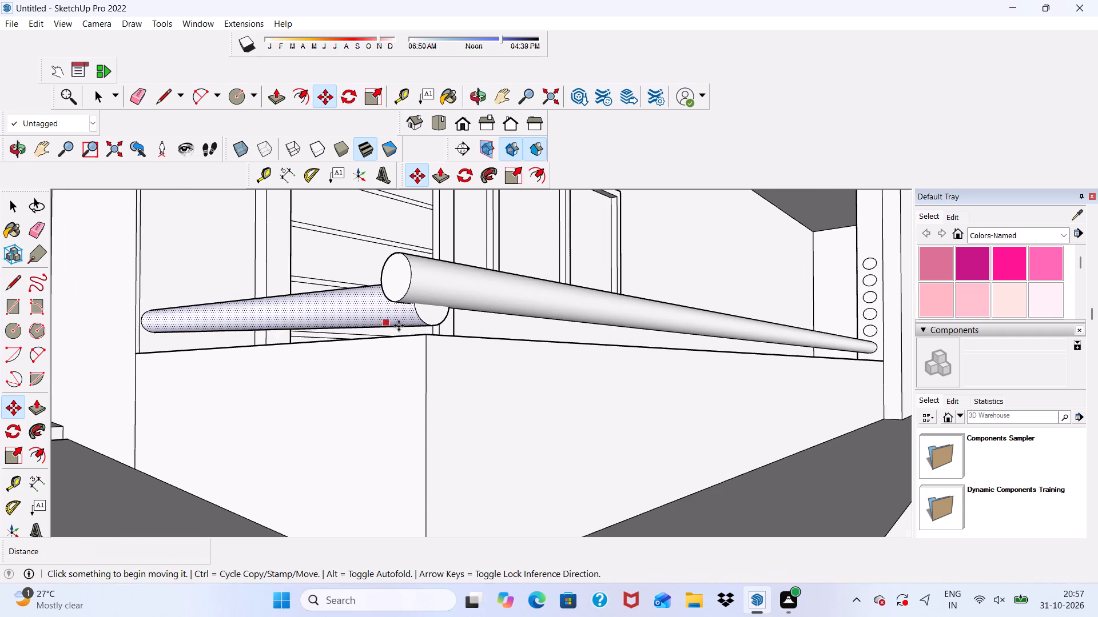
pyautogui.click(427, 320)
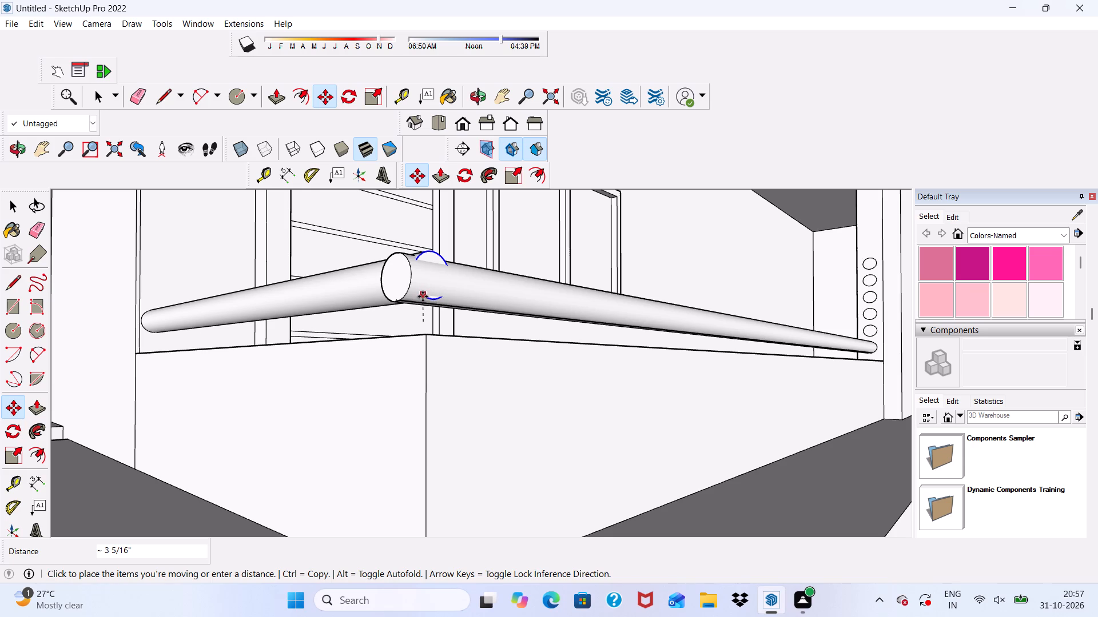
pyautogui.scroll(4, 423, 301)
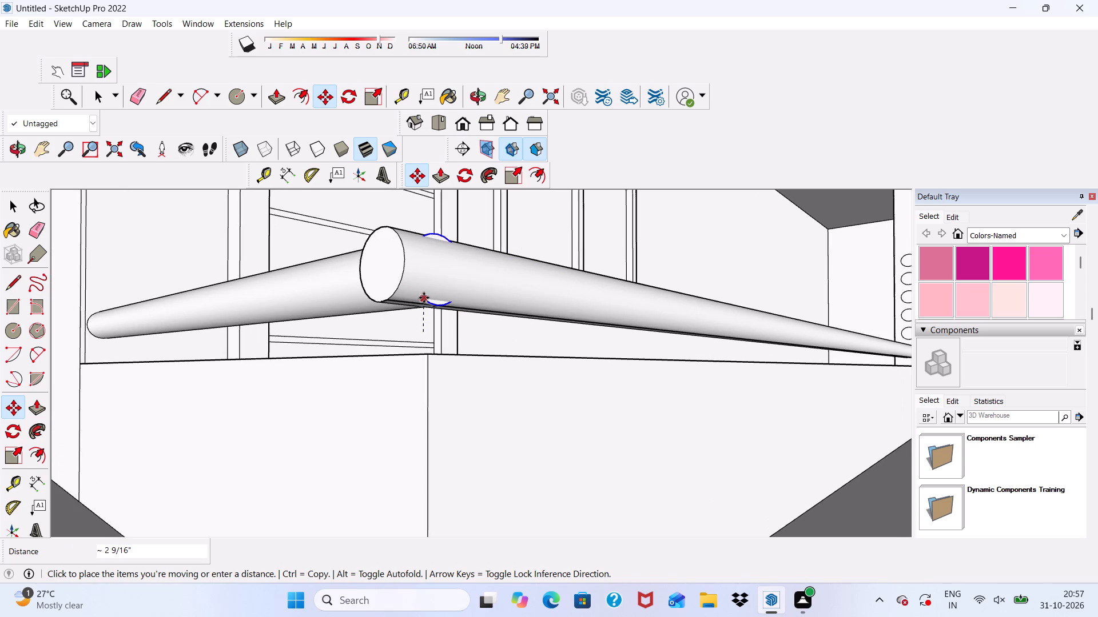
pyautogui.click(424, 298)
pyautogui.scroll(-11, 268, 262)
pyautogui.press('space')
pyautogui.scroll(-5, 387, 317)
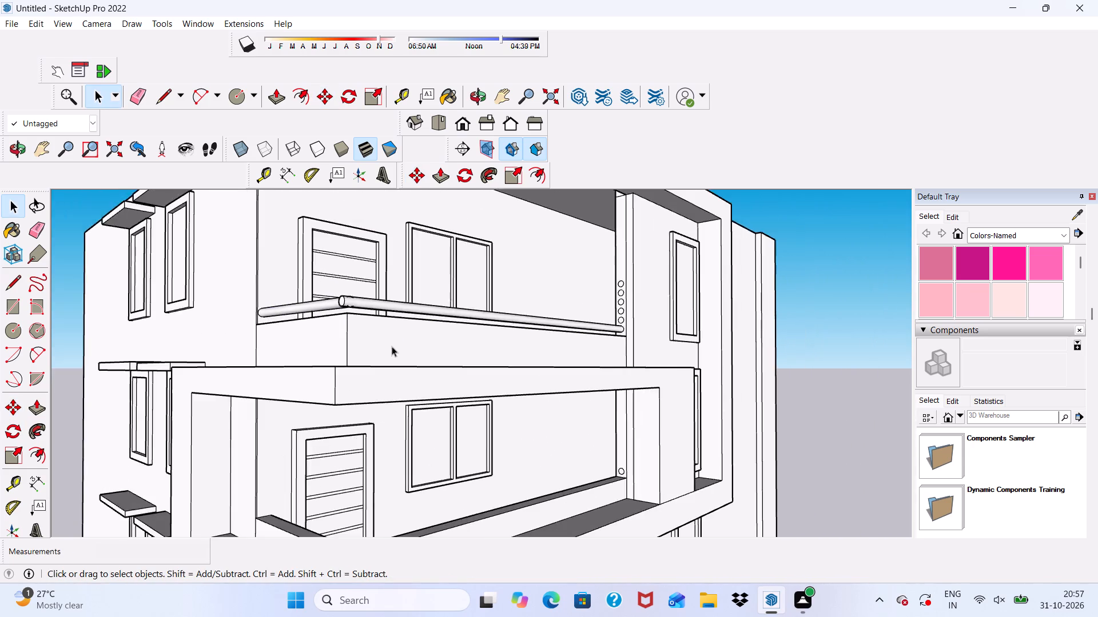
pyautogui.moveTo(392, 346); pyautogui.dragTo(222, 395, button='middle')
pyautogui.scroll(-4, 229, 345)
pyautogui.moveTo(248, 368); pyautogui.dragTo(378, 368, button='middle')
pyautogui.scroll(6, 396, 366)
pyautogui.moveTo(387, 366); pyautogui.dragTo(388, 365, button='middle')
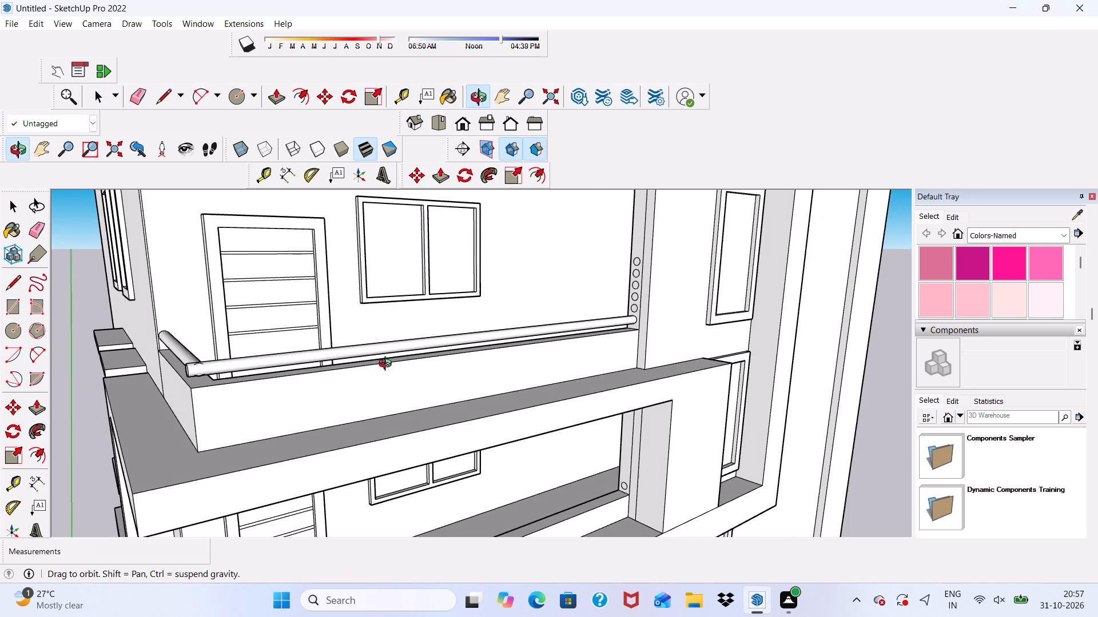
# Push/Pull the second-lowest top-floor circle about 20' 7 1/4" along the front parapet, flush with the lowest front rail's end.
pyautogui.moveTo(388, 365); pyautogui.dragTo(436, 362, button='middle')
pyautogui.scroll(3, 488, 342)
pyautogui.scroll(4, 606, 292)
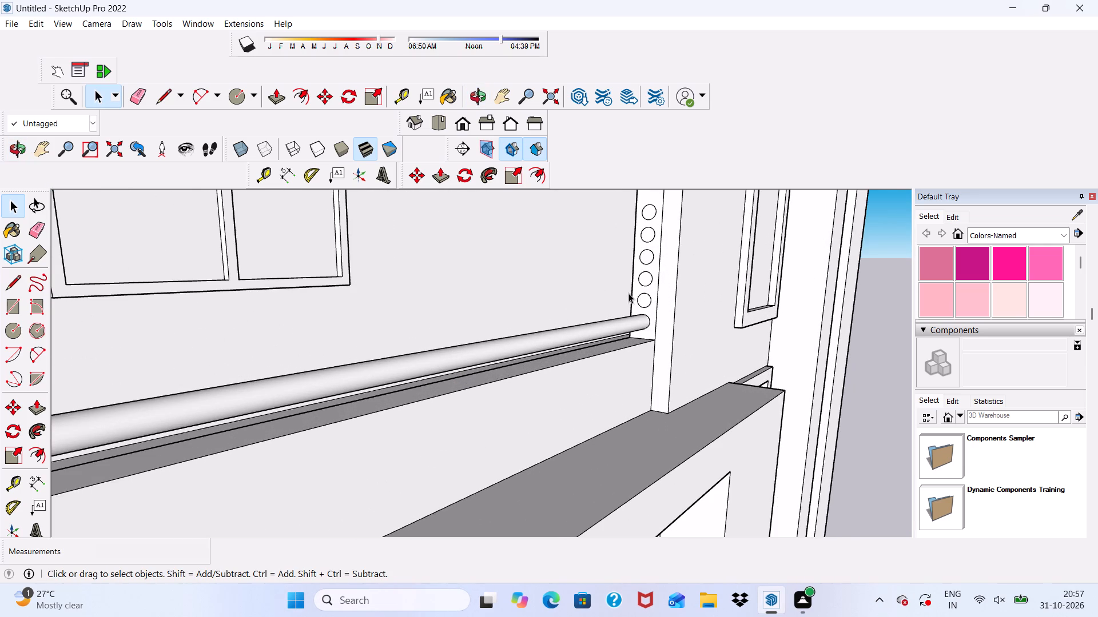
pyautogui.click(274, 97)
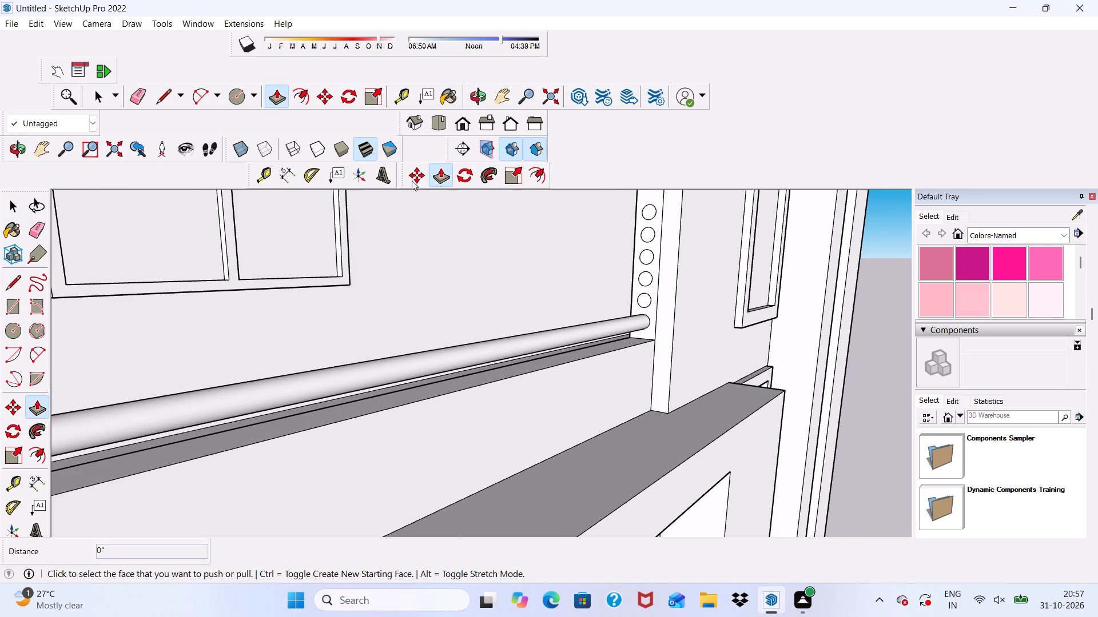
pyautogui.scroll(2, 610, 293)
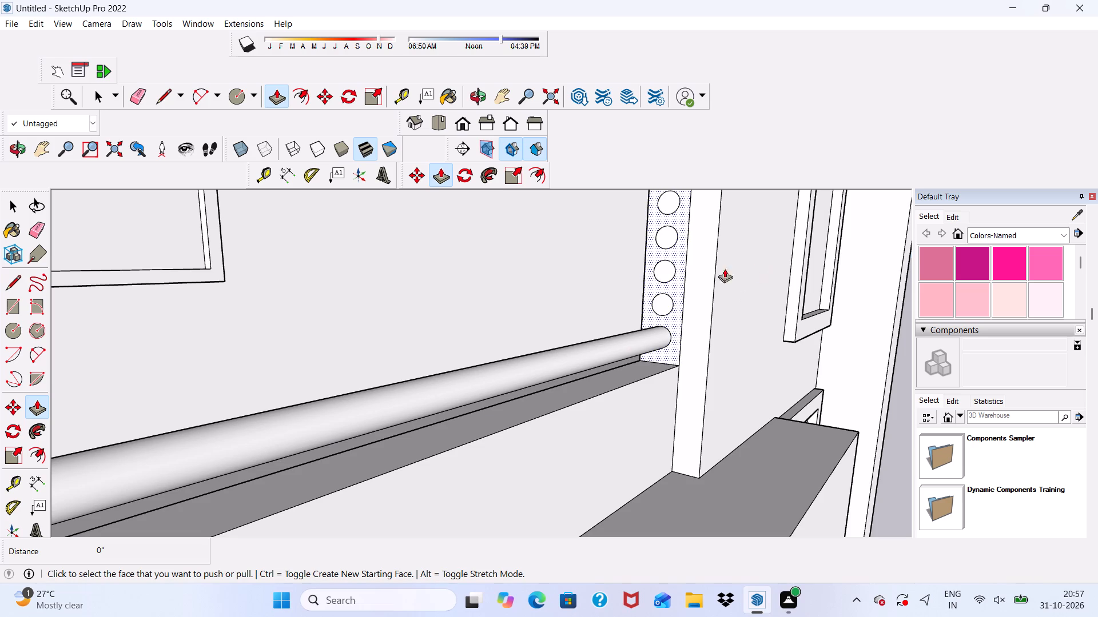
pyautogui.click(662, 302)
pyautogui.scroll(-15, 451, 305)
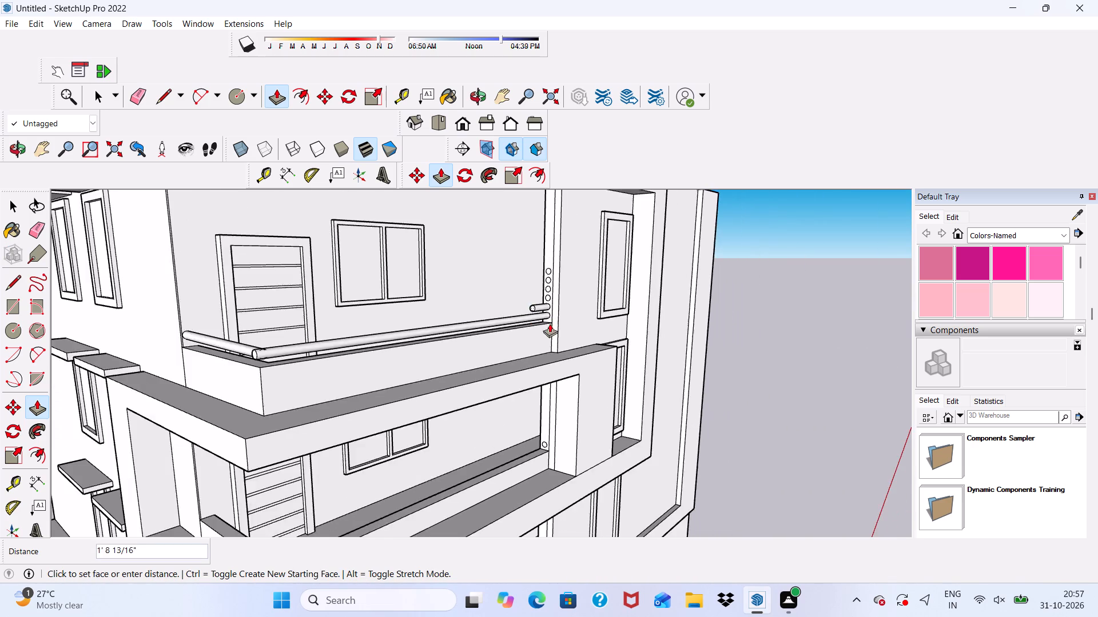
pyautogui.scroll(-6, 552, 317)
pyautogui.scroll(8, 457, 312)
pyautogui.scroll(-1, 420, 335)
pyautogui.scroll(3, 408, 350)
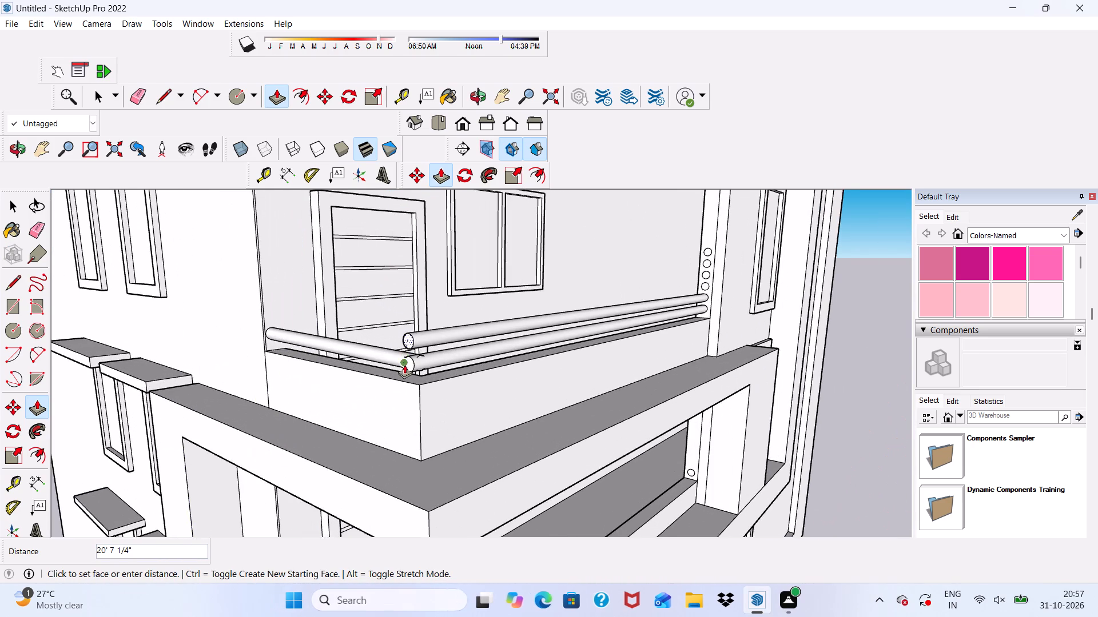
pyautogui.scroll(-1, 404, 365)
pyautogui.click(410, 364)
# Push/Pull the third circle from the bottom about 20' 7 1/4" to end flush with the front rails below it.
pyautogui.scroll(7, 707, 282)
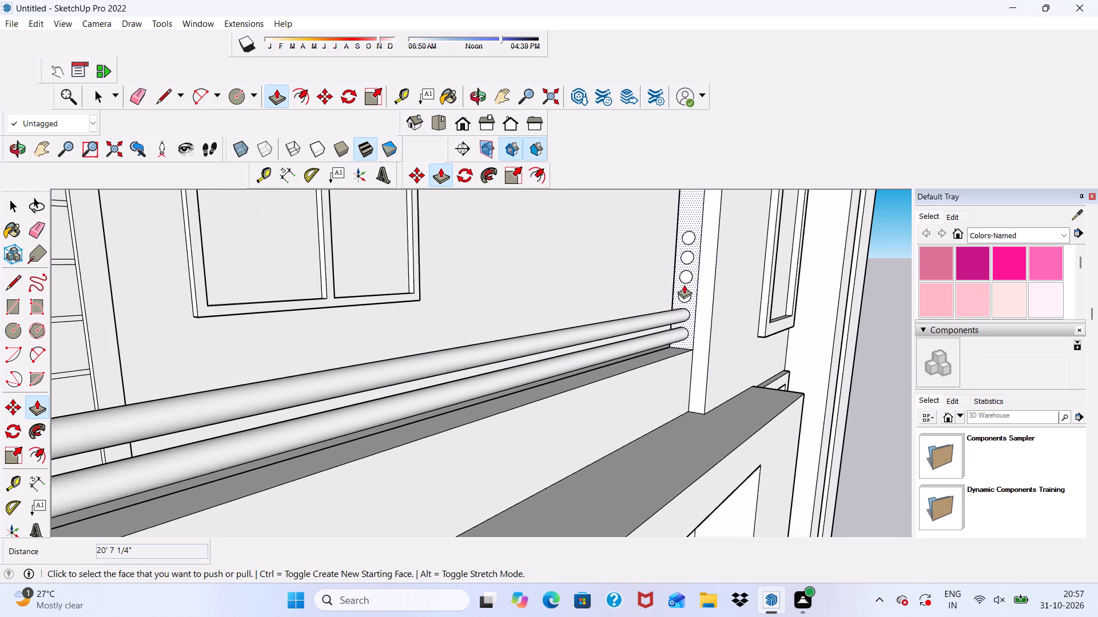
pyautogui.click(685, 294)
pyautogui.scroll(-4, 325, 326)
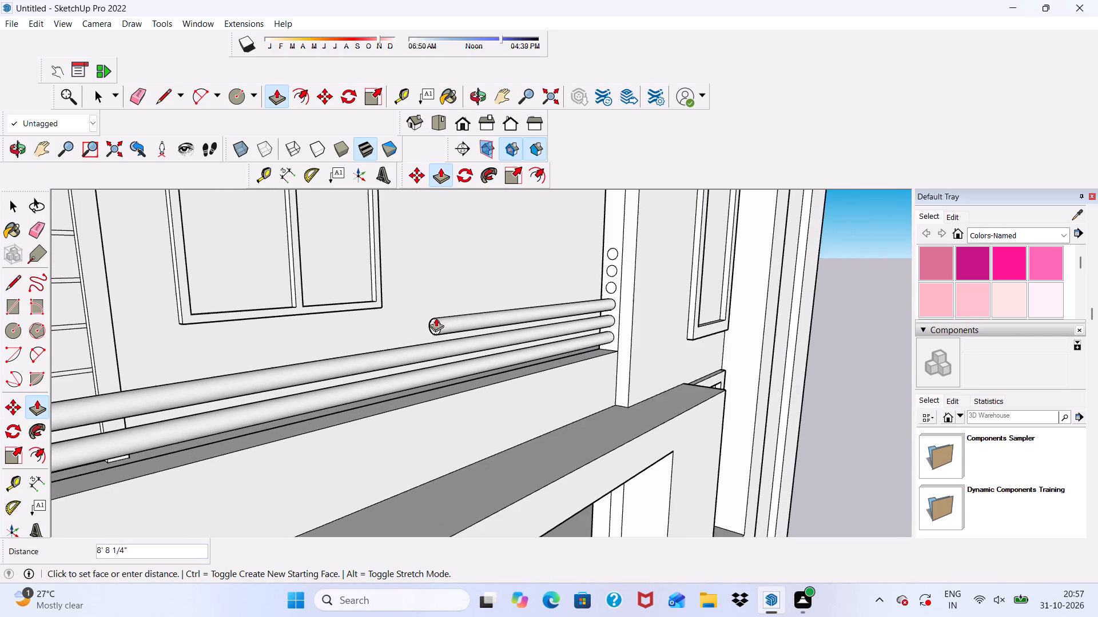
pyautogui.scroll(-8, 437, 303)
pyautogui.scroll(7, 234, 355)
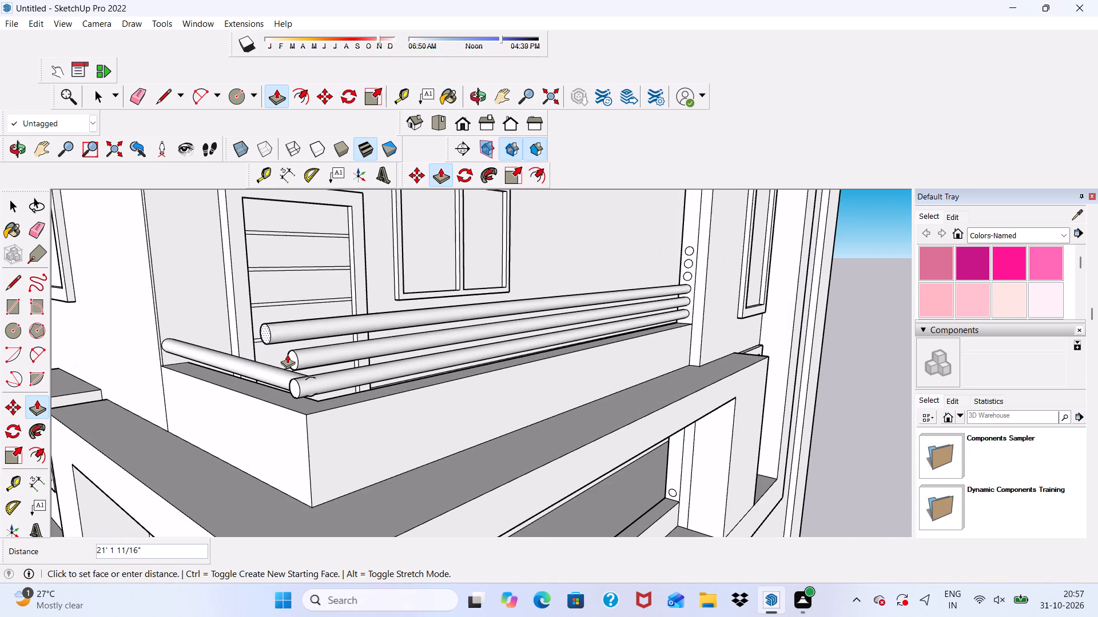
pyautogui.click(295, 364)
# Push/Pull the fourth circle from the bottom about 20' 7 1/4" to end flush with the front rails below it.
pyautogui.scroll(-5, 295, 364)
pyautogui.scroll(2, 570, 279)
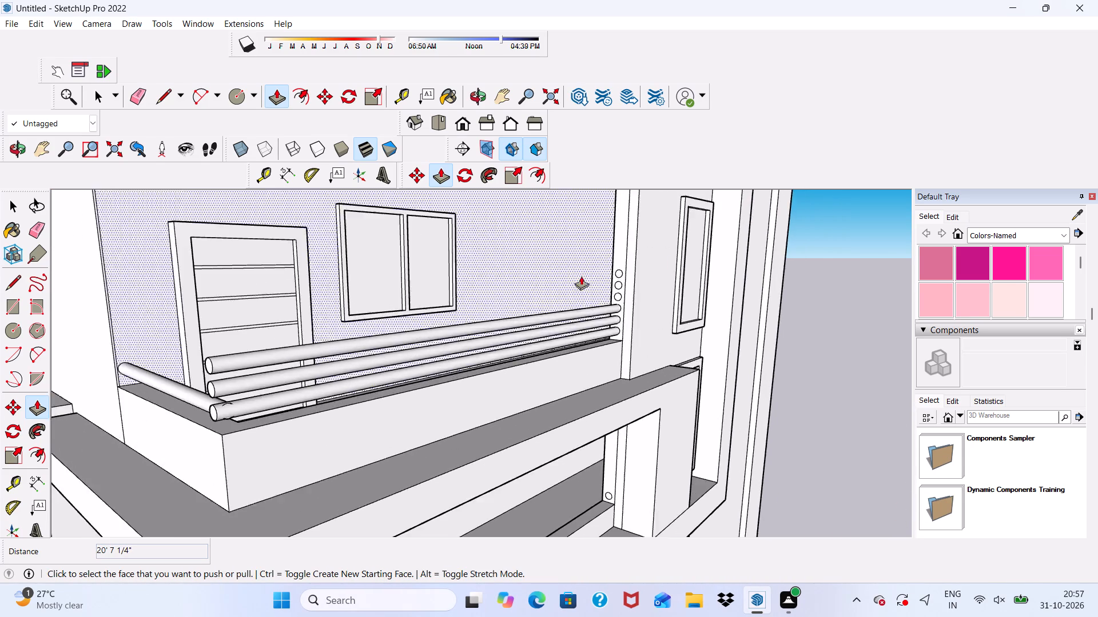
pyautogui.scroll(4, 581, 276)
pyautogui.scroll(3, 551, 339)
pyautogui.click(591, 316)
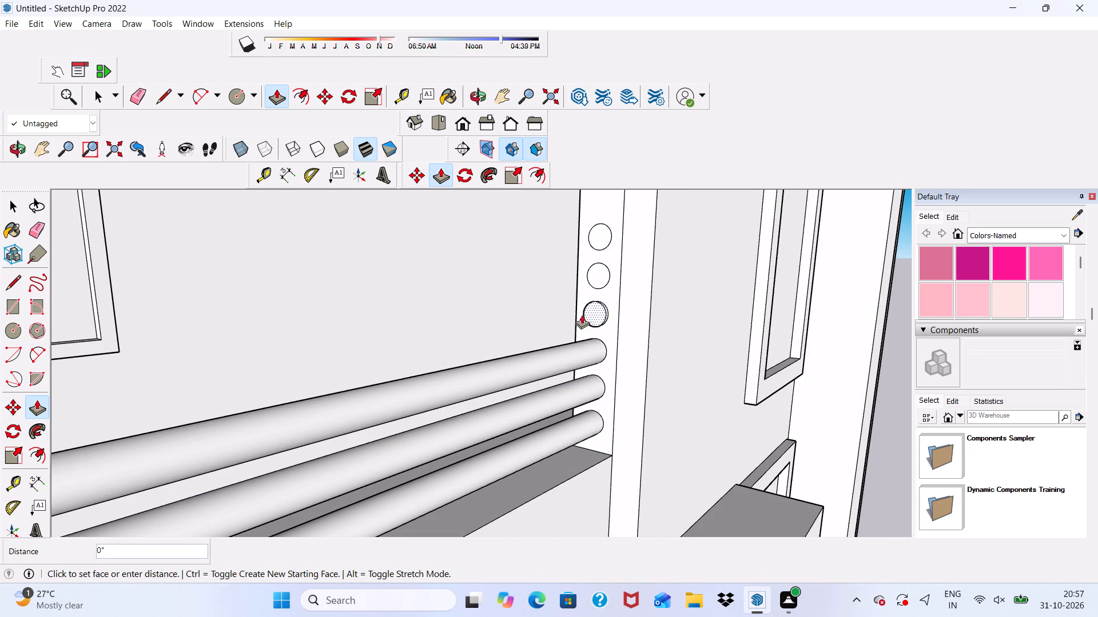
pyautogui.scroll(-4, 455, 314)
pyautogui.scroll(-17, 464, 314)
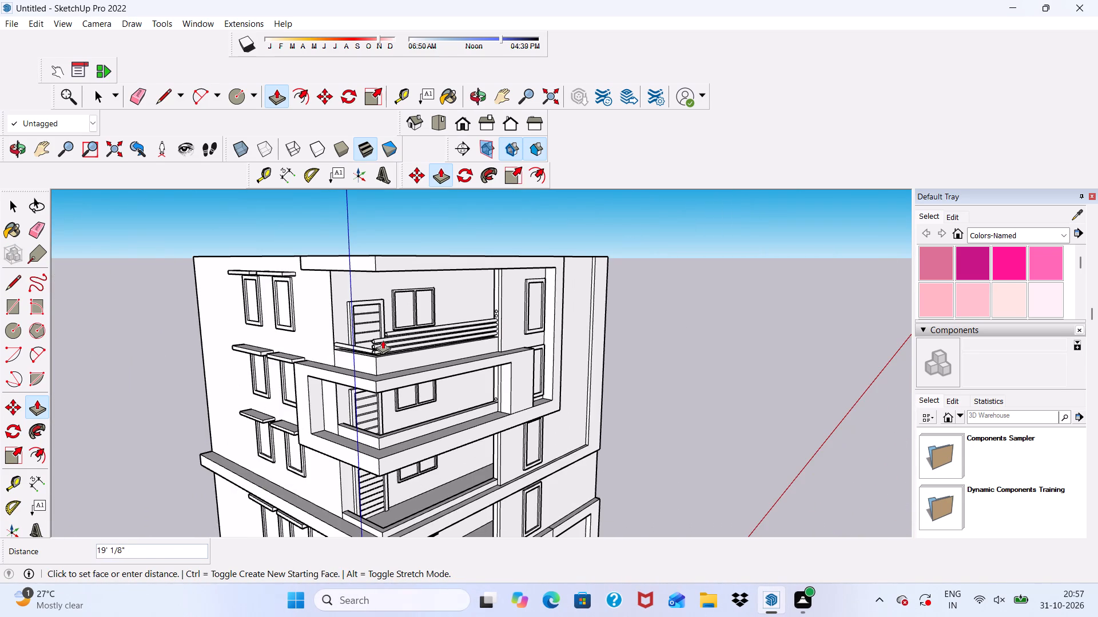
pyautogui.scroll(13, 383, 340)
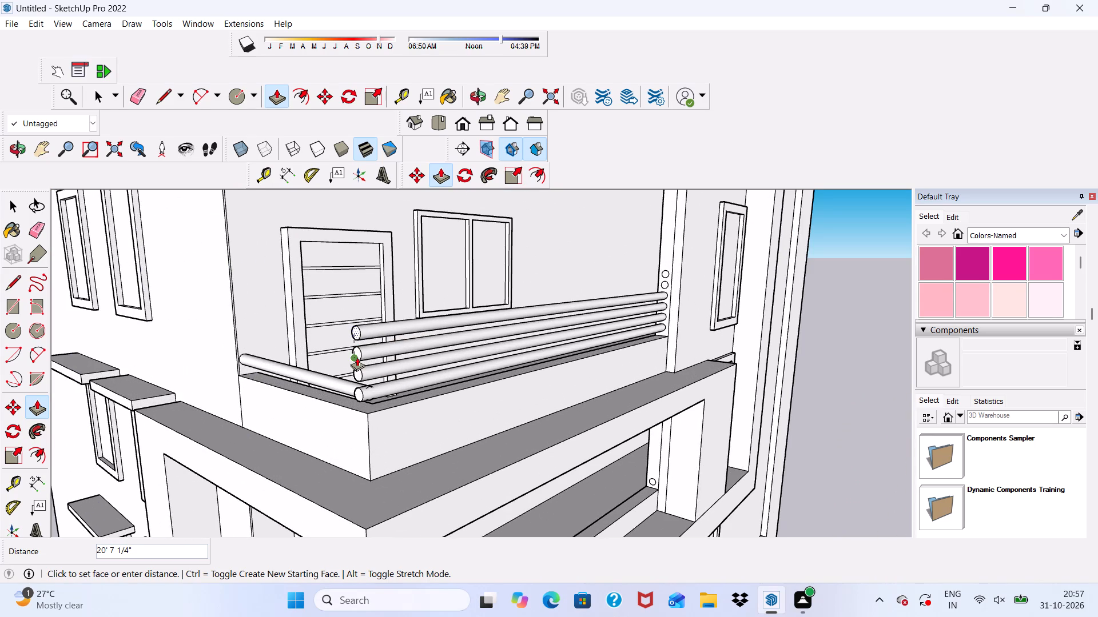
pyautogui.click(357, 357)
# Push/Pull the fifth circle from the bottom about 20' 7 1/4" to end flush with the front rails below it.
pyautogui.scroll(-4, 362, 357)
pyautogui.scroll(4, 647, 275)
pyautogui.scroll(-1, 640, 275)
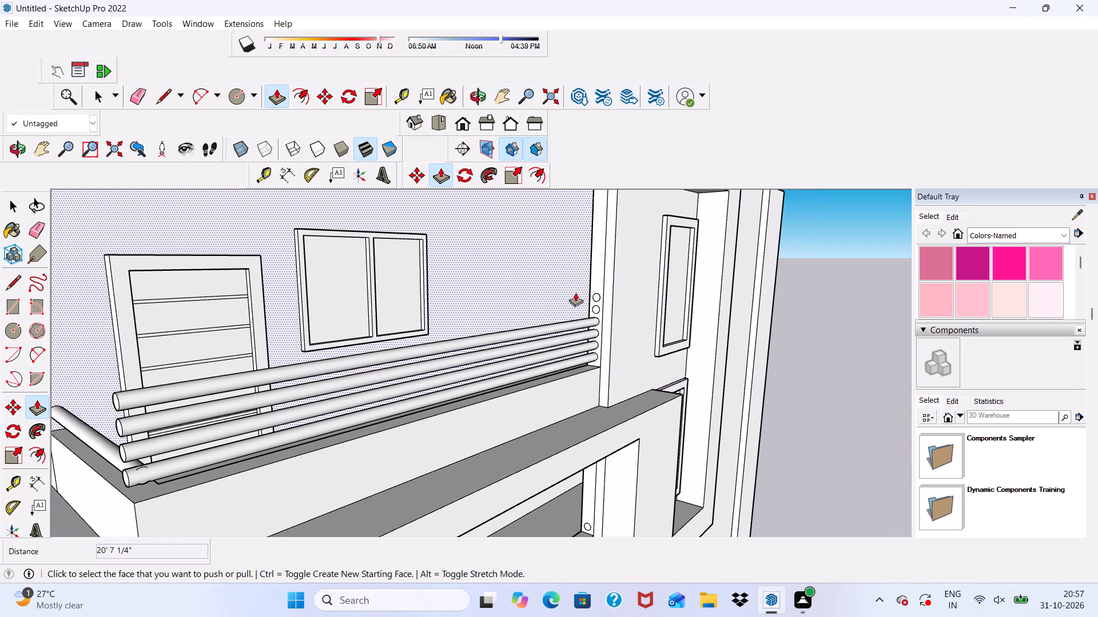
pyautogui.scroll(1, 575, 293)
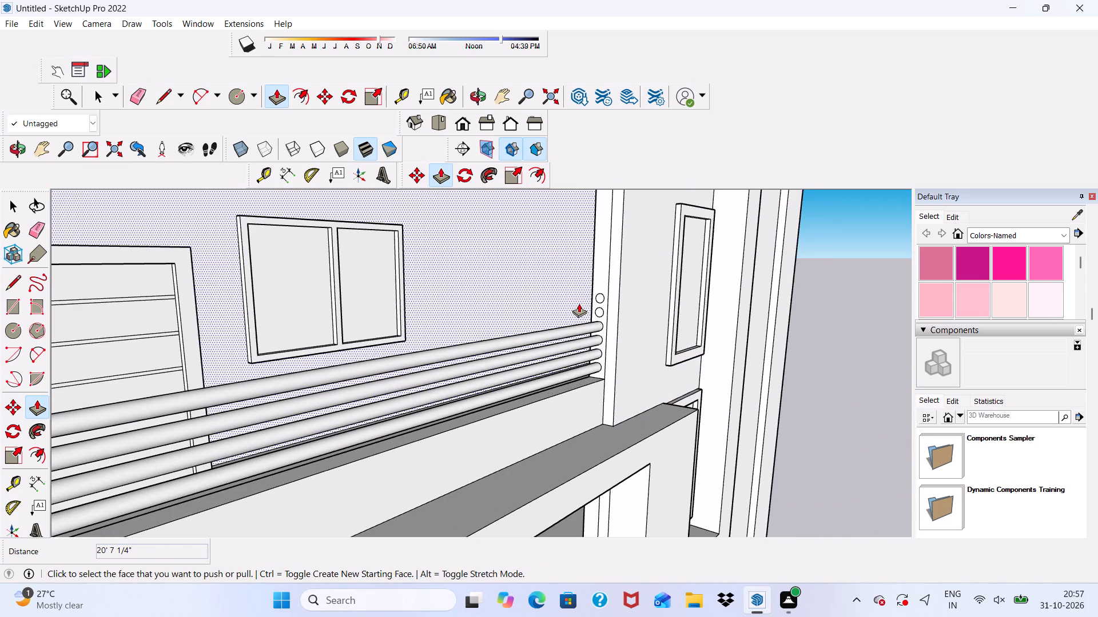
pyautogui.scroll(8, 603, 304)
pyautogui.click(597, 319)
pyautogui.scroll(-5, 400, 303)
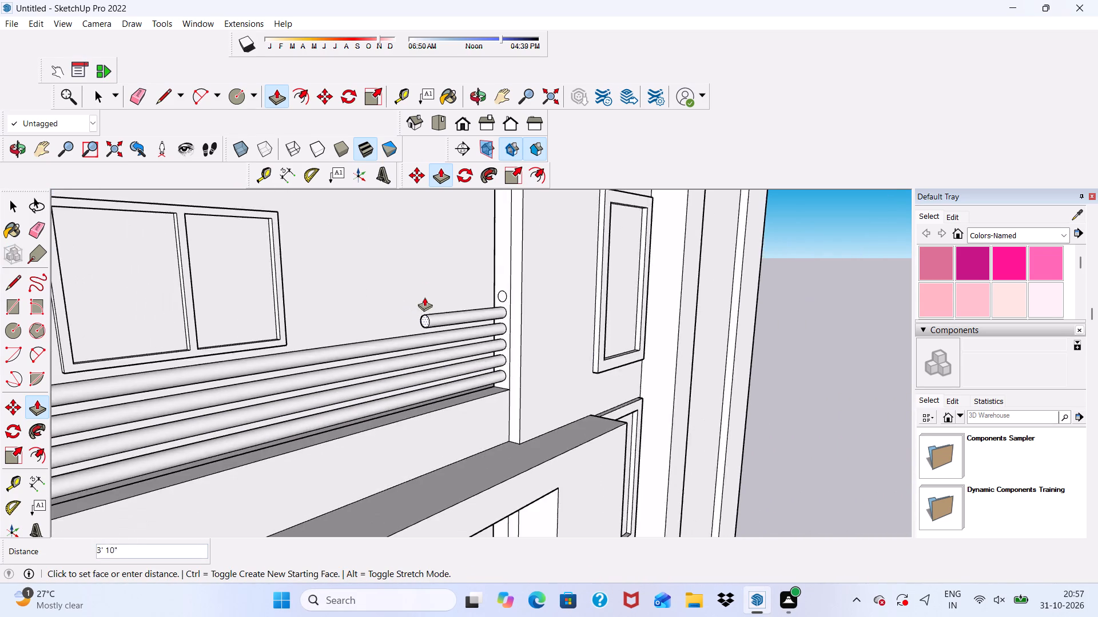
pyautogui.scroll(-11, 423, 255)
pyautogui.scroll(8, 336, 280)
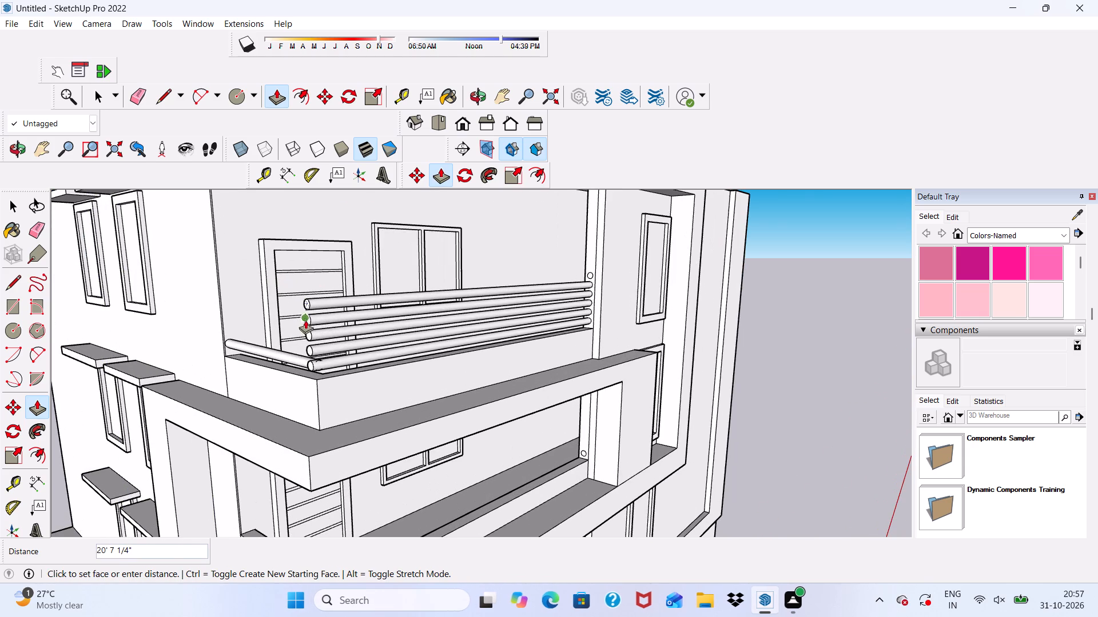
pyautogui.click(306, 320)
# Copy the side parapet's round rail about 6 13/16" straight up to meet the second front rail.
pyautogui.scroll(-5, 315, 308)
pyautogui.moveTo(387, 373); pyautogui.dragTo(207, 338, button='middle')
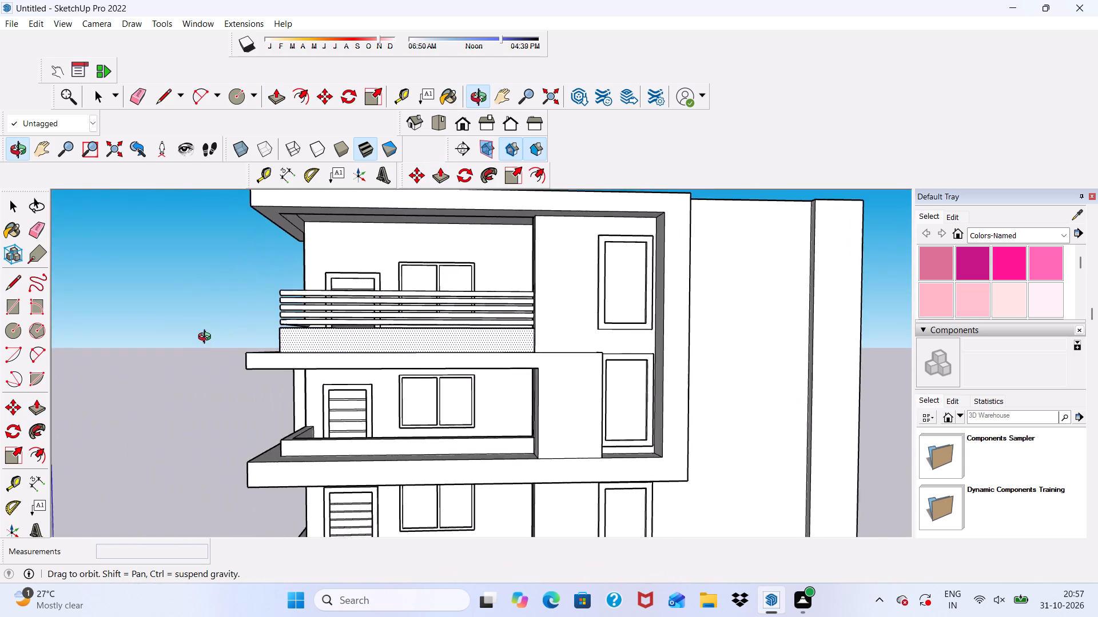
pyautogui.moveTo(207, 338); pyautogui.dragTo(383, 369, button='middle')
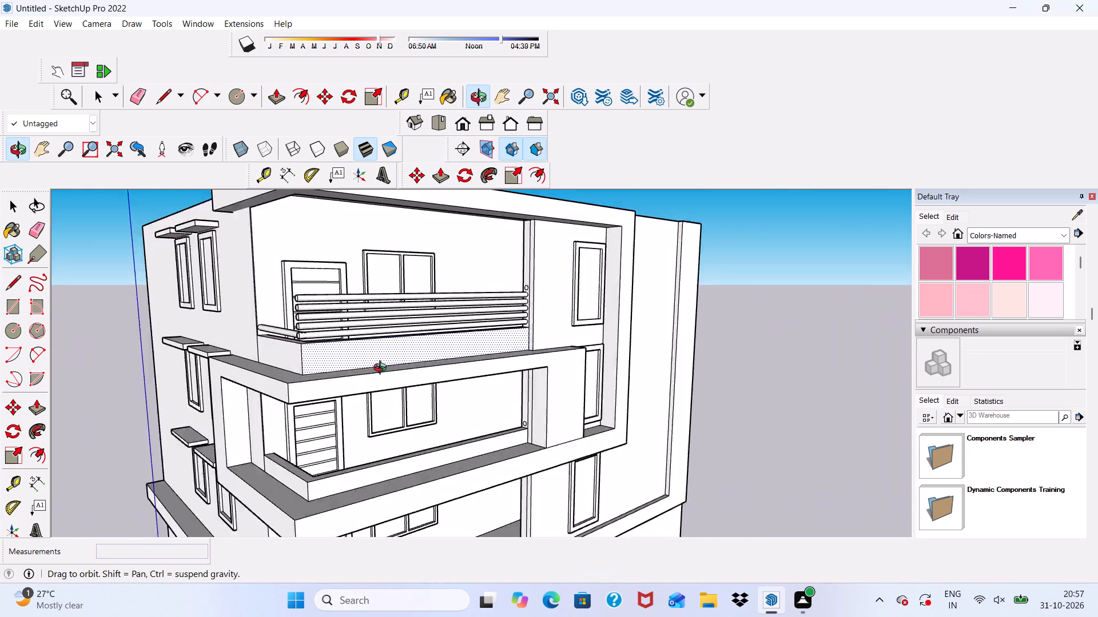
pyautogui.moveTo(383, 369); pyautogui.dragTo(464, 399, button='middle')
pyautogui.scroll(5, 355, 376)
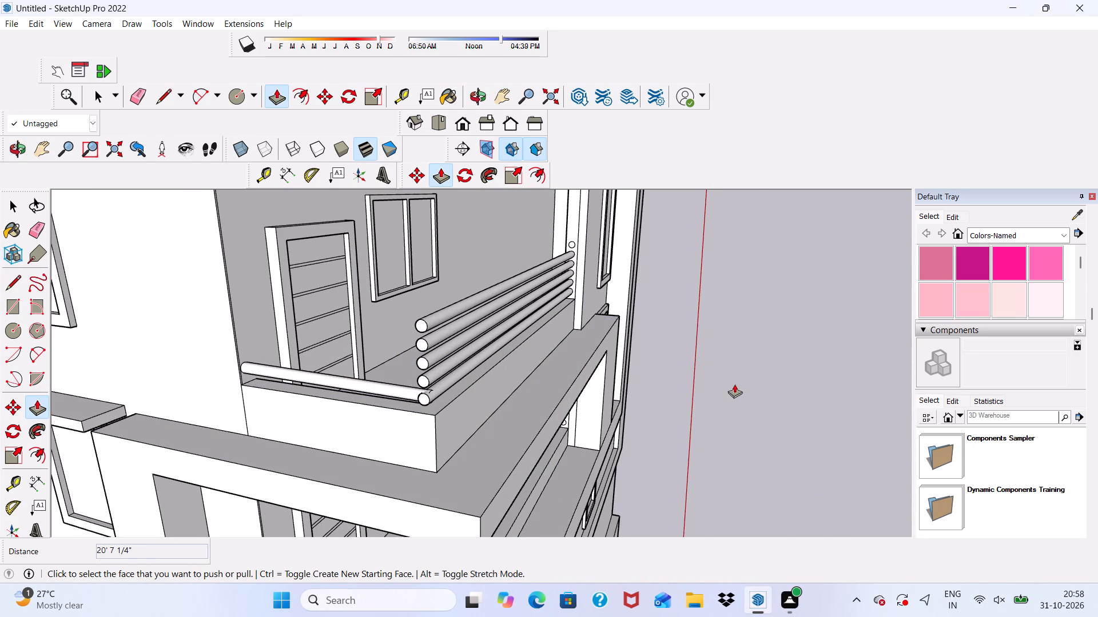
pyautogui.press('space')
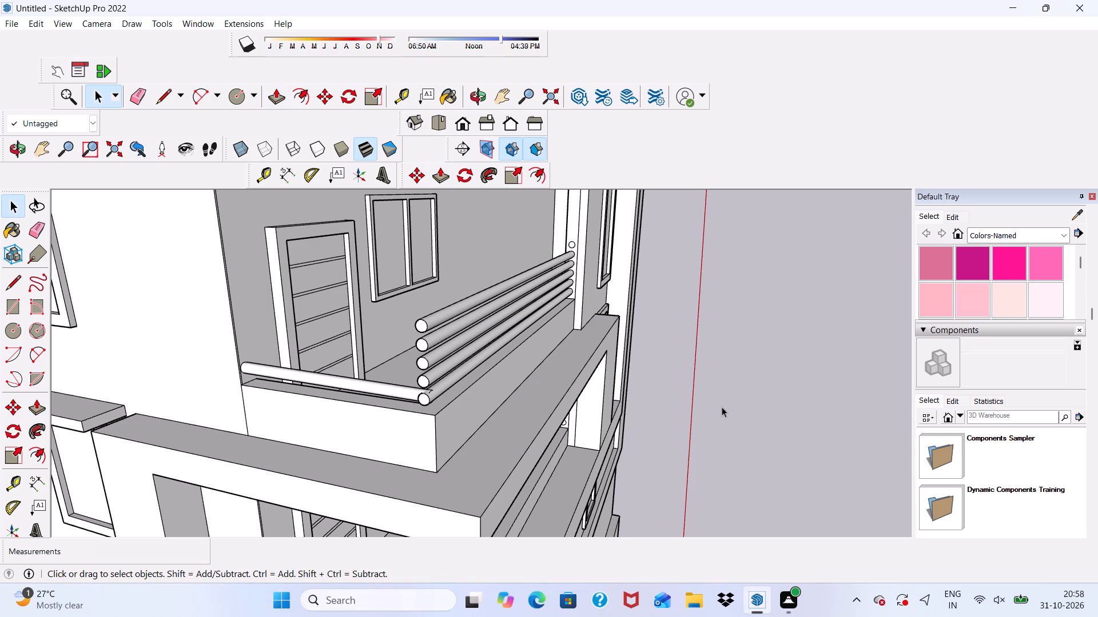
pyautogui.scroll(1, 375, 394)
pyautogui.click(357, 385)
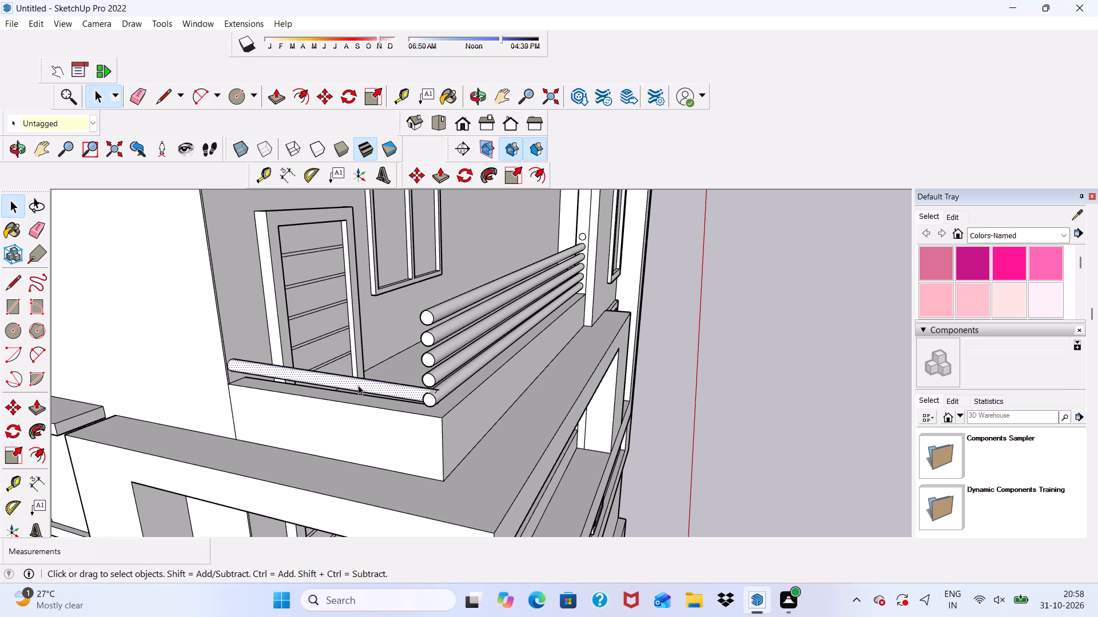
pyautogui.click(321, 99)
pyautogui.scroll(2, 254, 356)
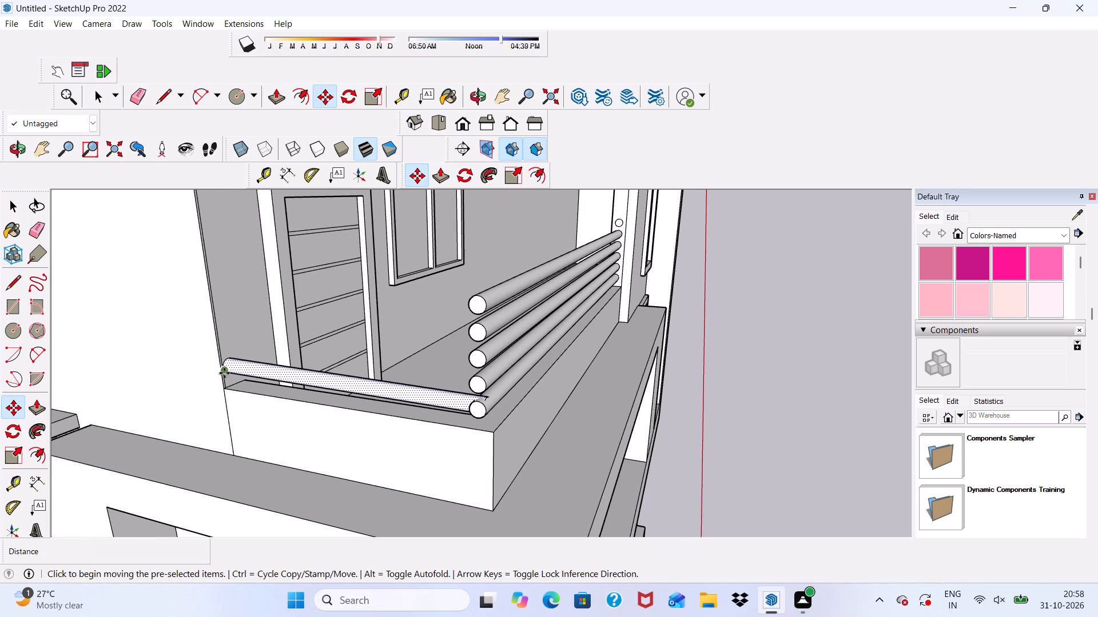
pyautogui.click(224, 373)
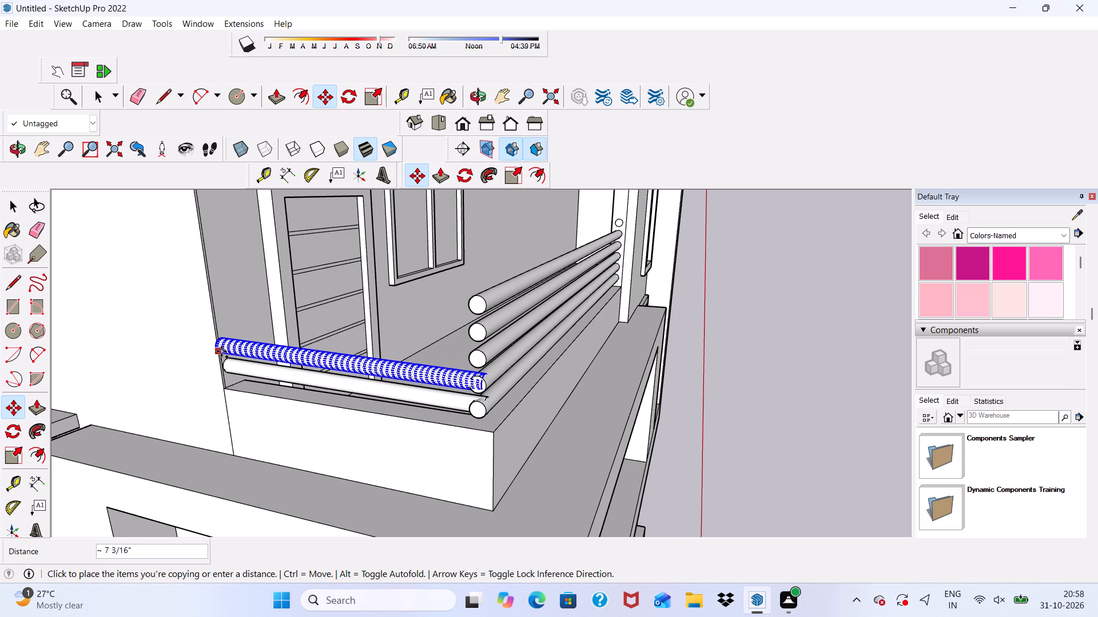
pyautogui.scroll(4, 225, 350)
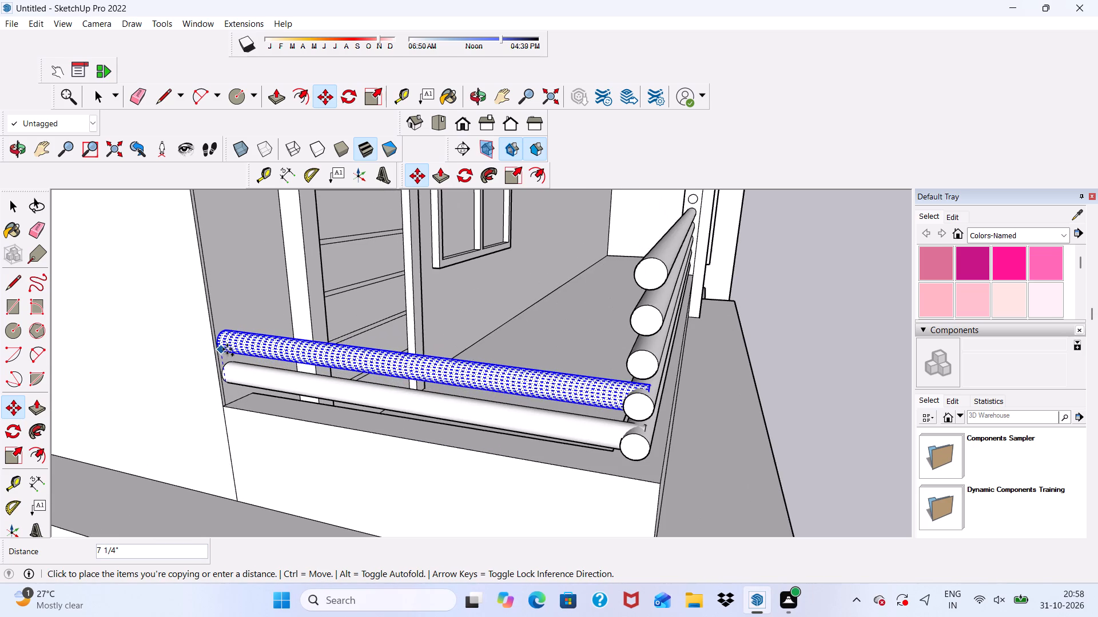
pyautogui.click(229, 351)
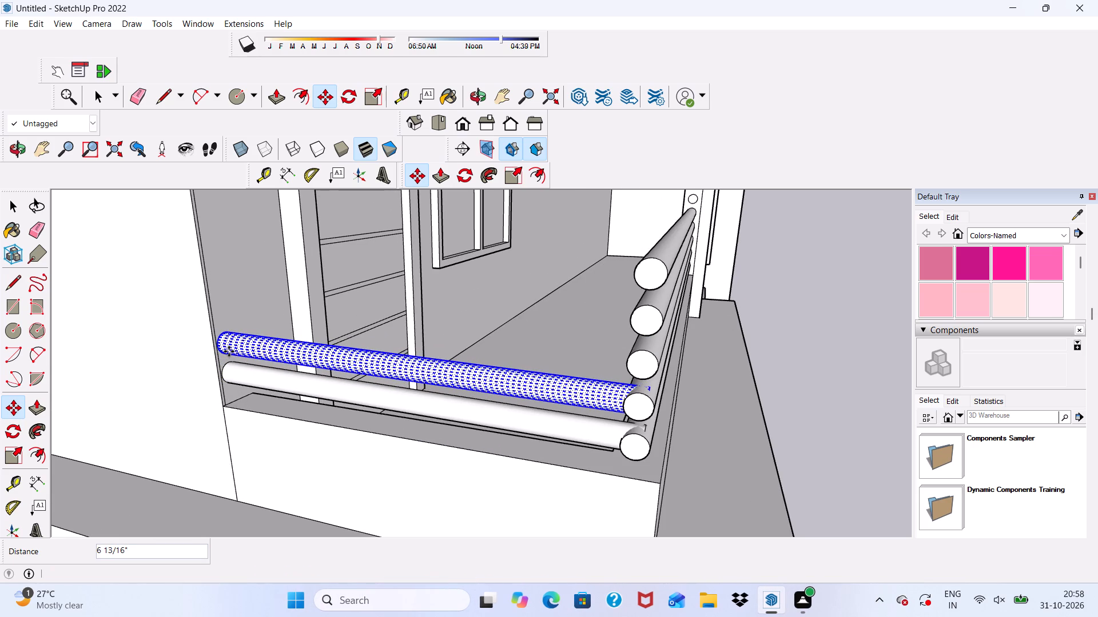
# Copy the second side rail about 7 3/8" upward to meet the third front rail.
pyautogui.click(226, 353)
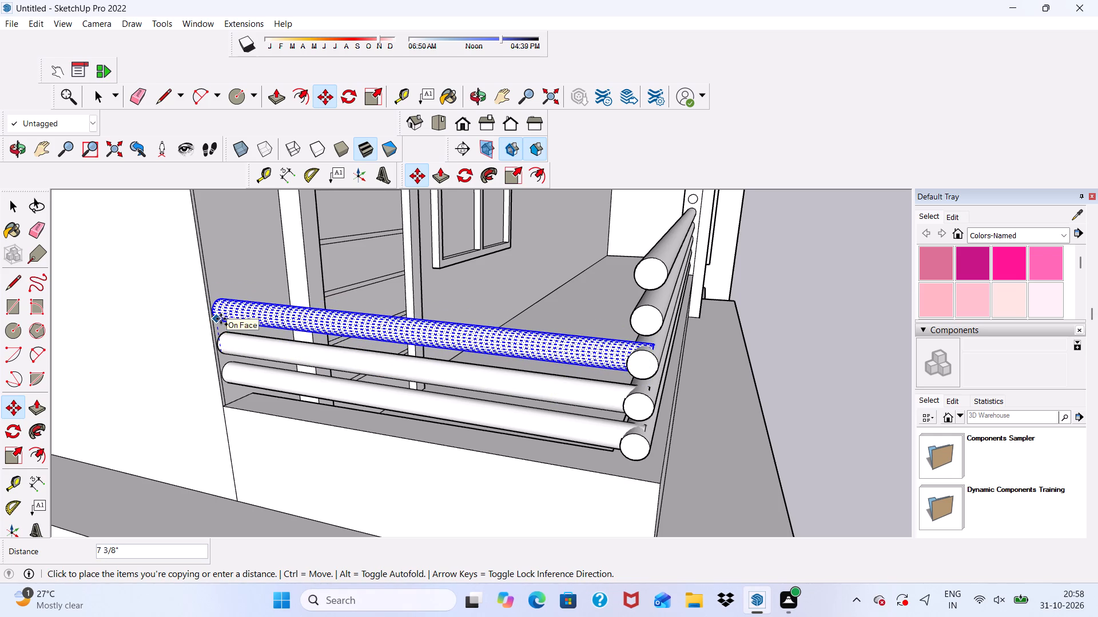
pyautogui.click(221, 319)
# Copy the third side rail about 6 9/16" straight up to meet the fourth front rail.
pyautogui.scroll(-4, 213, 317)
pyautogui.scroll(4, 227, 314)
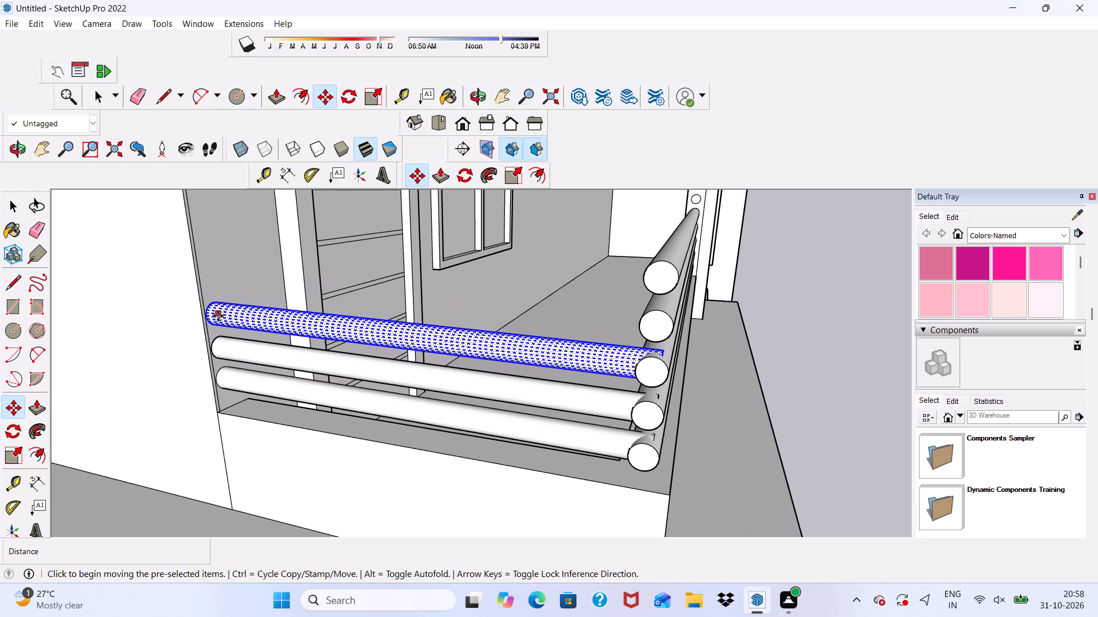
pyautogui.click(216, 319)
pyautogui.scroll(-3, 197, 278)
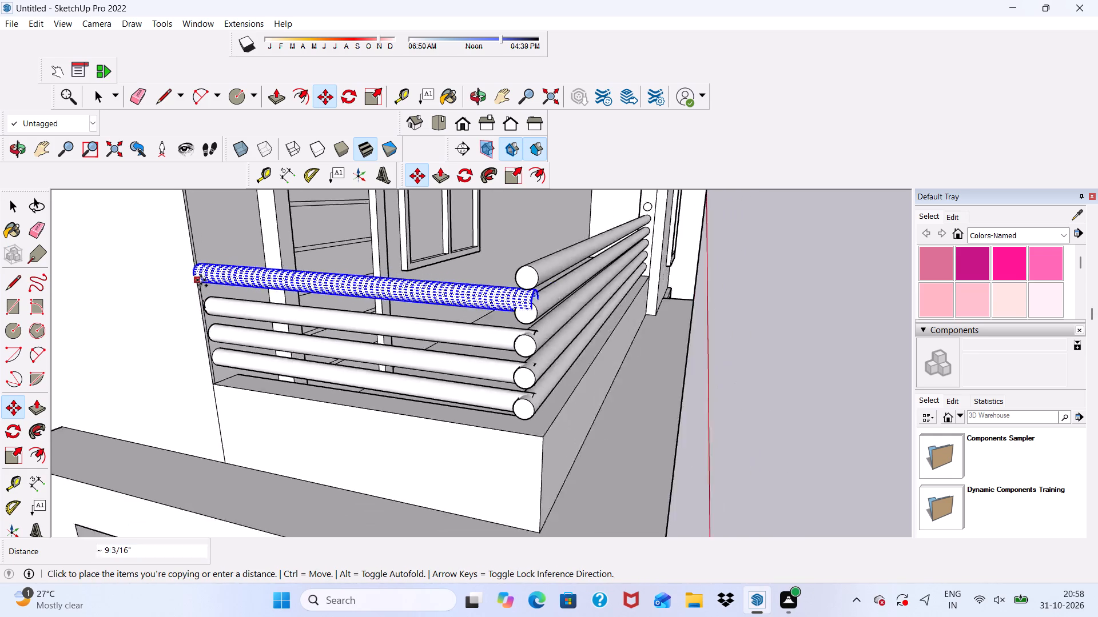
pyautogui.scroll(3, 206, 280)
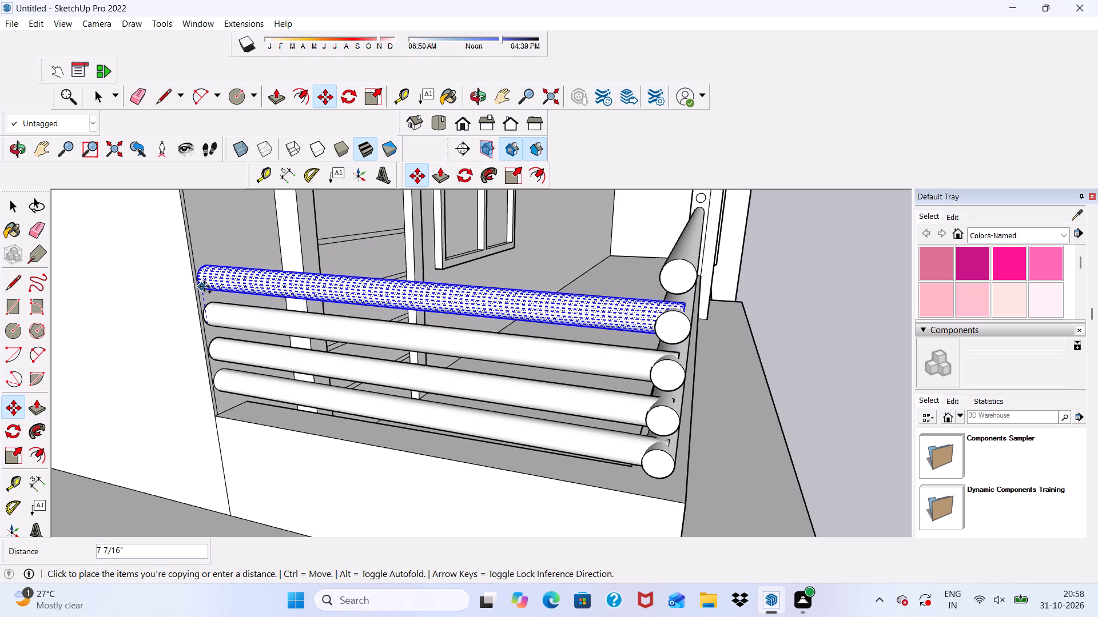
pyautogui.scroll(2, 204, 286)
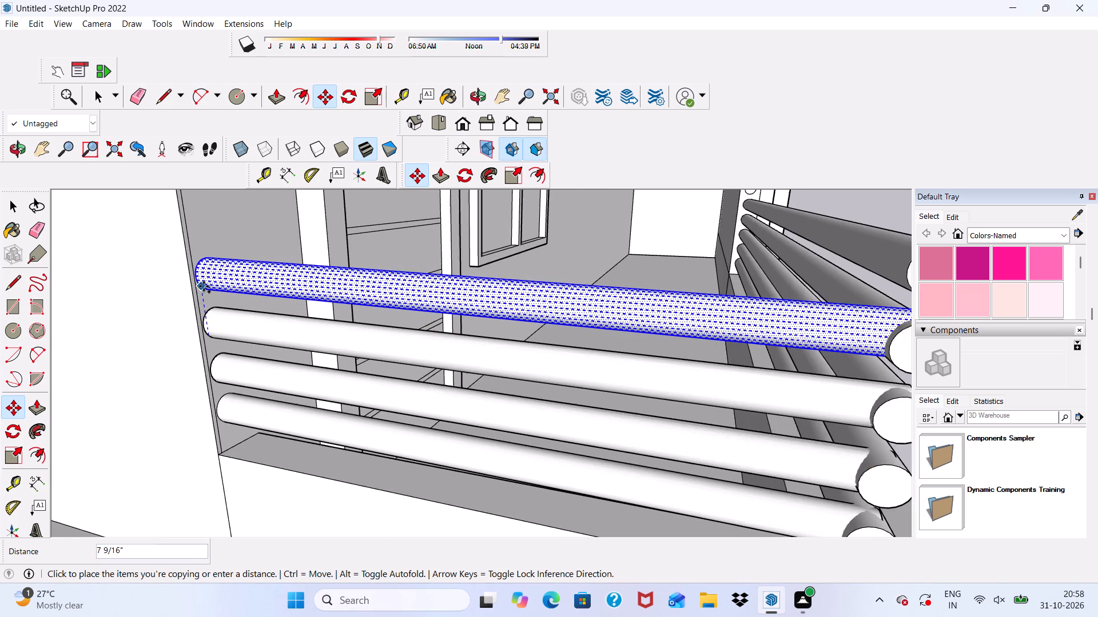
pyautogui.scroll(3, 204, 286)
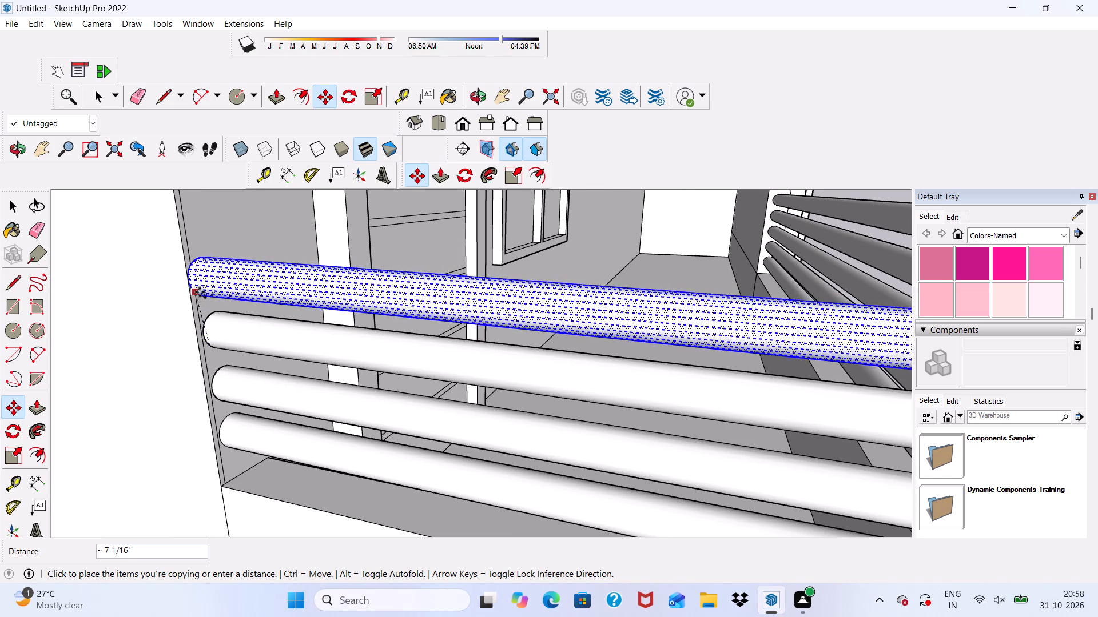
pyautogui.scroll(3, 203, 291)
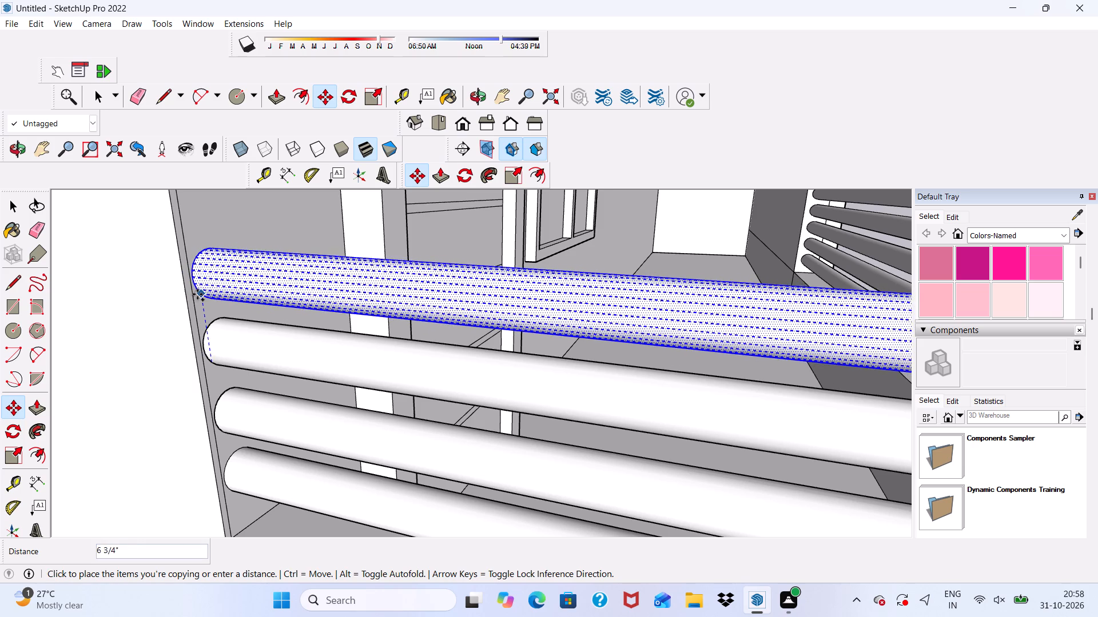
pyautogui.scroll(5, 201, 292)
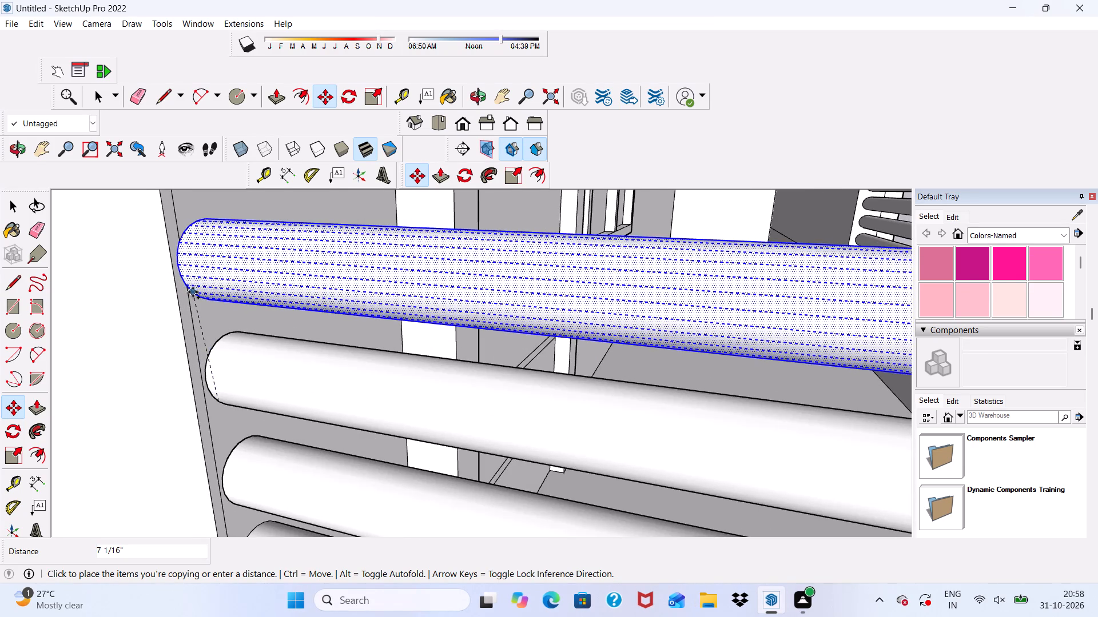
pyautogui.scroll(3, 194, 290)
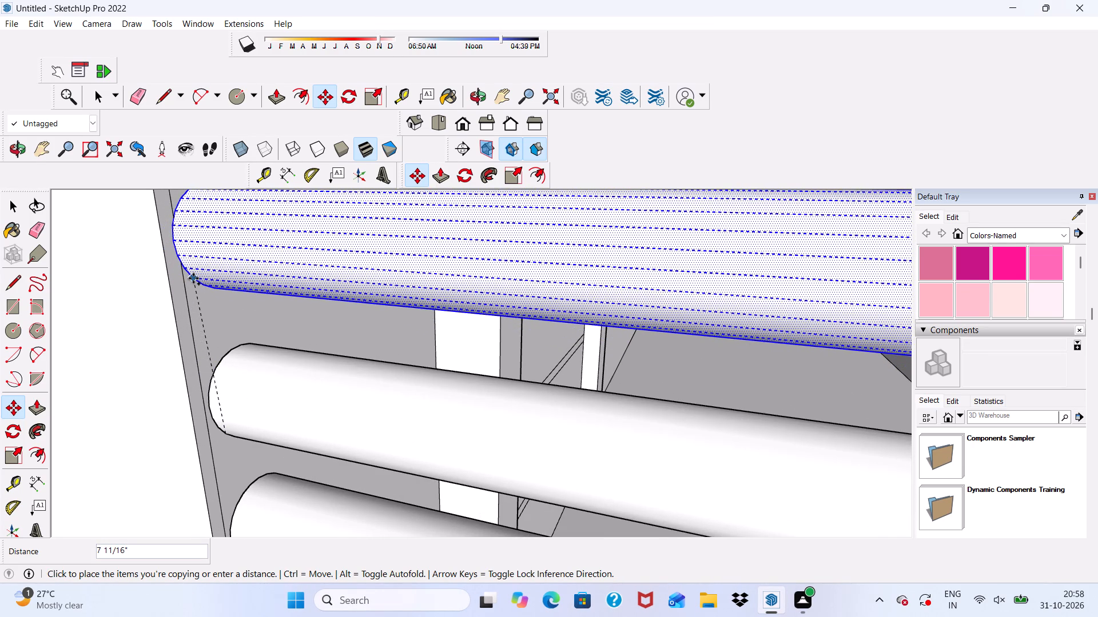
pyautogui.scroll(-16, 193, 278)
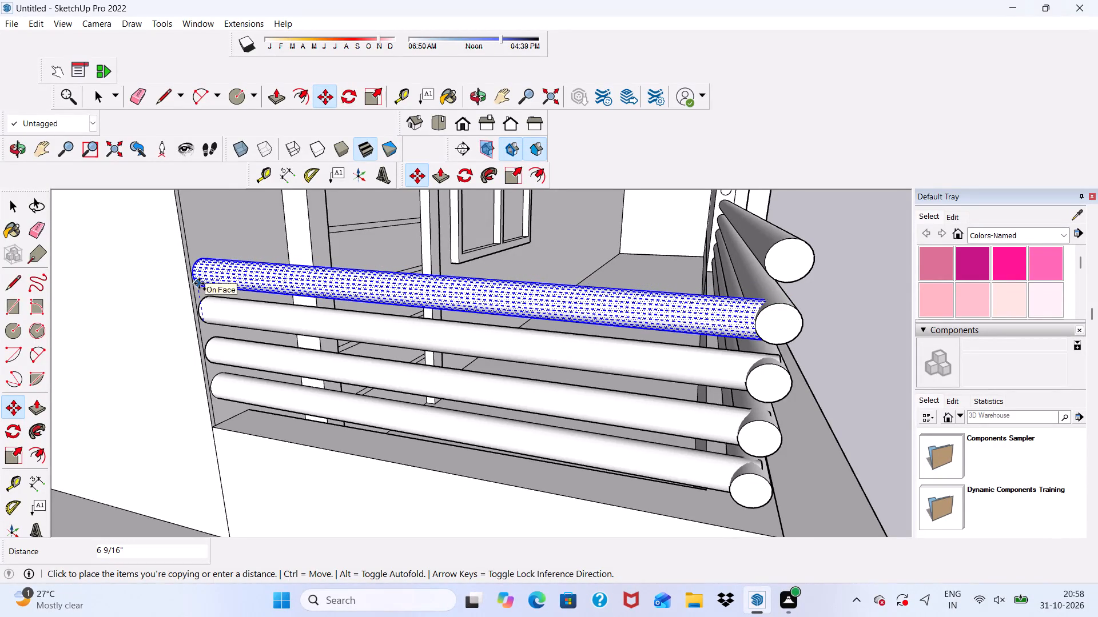
pyautogui.click(198, 283)
# Copy the fourth side rail about 8" straight up to meet the top front rail, and clear the selection.
pyautogui.scroll(-4, 200, 281)
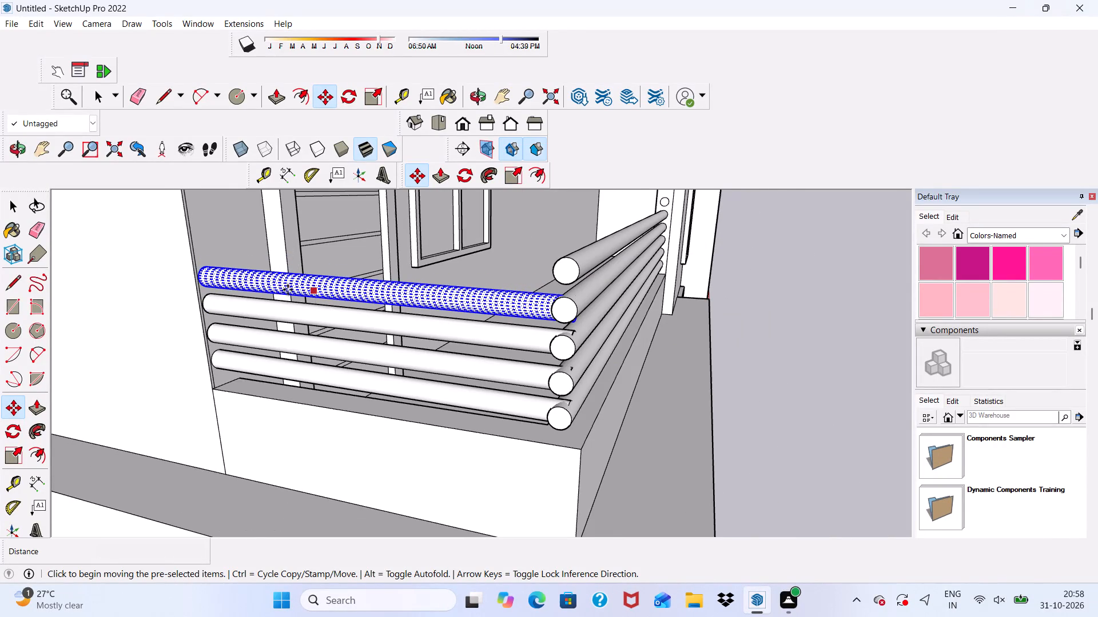
pyautogui.scroll(4, 207, 282)
pyautogui.click(200, 286)
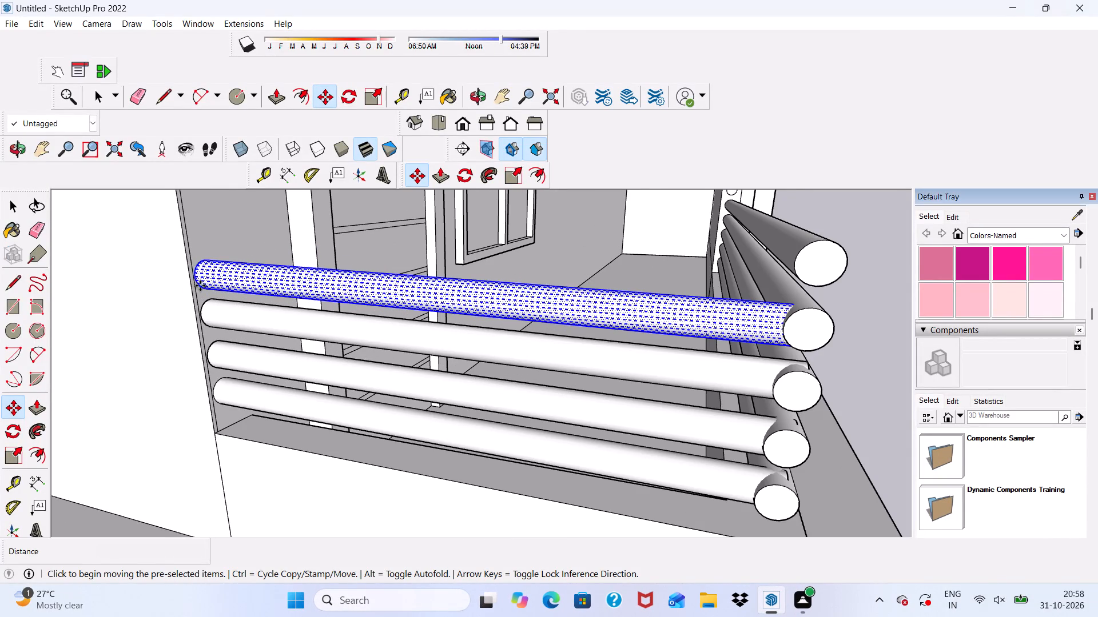
pyautogui.scroll(-1, 191, 234)
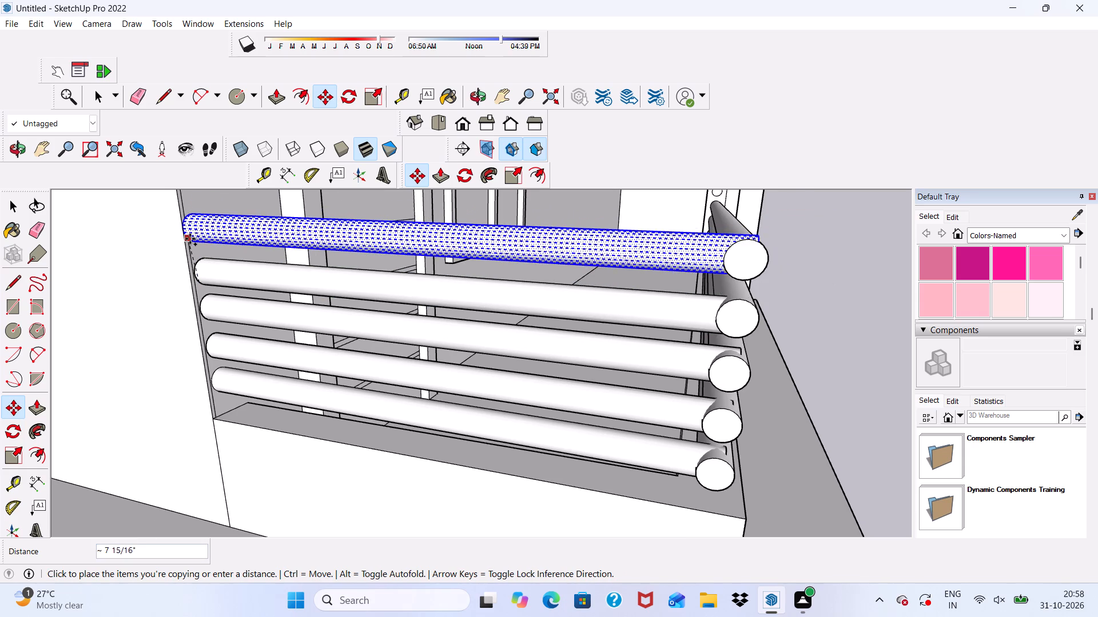
pyautogui.scroll(3, 198, 235)
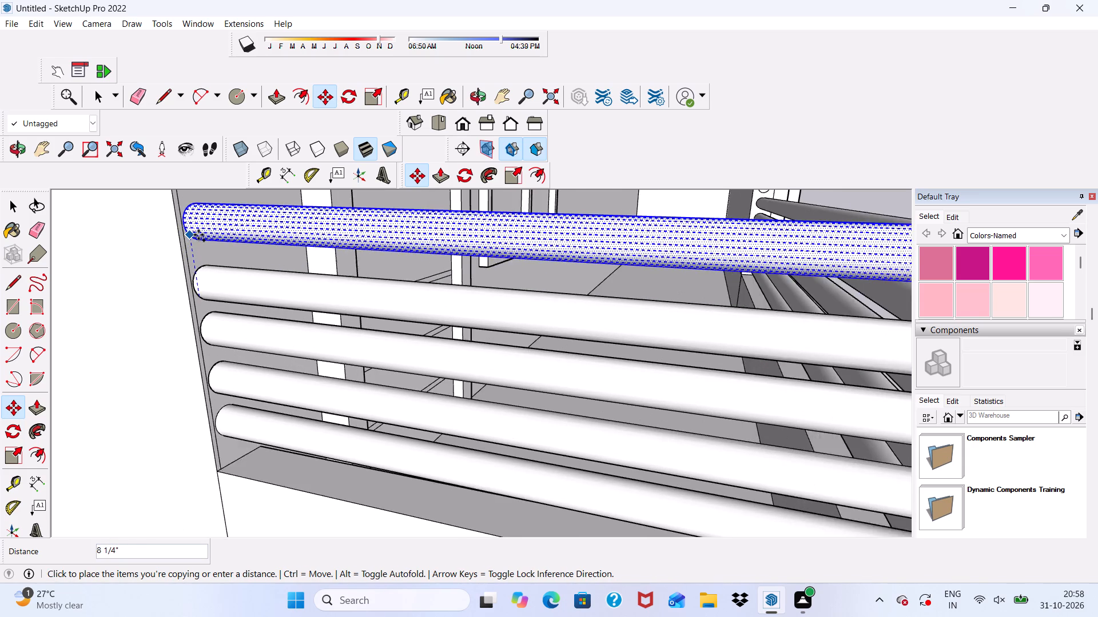
pyautogui.scroll(1, 198, 235)
pyautogui.click(192, 239)
pyautogui.scroll(-5, 126, 235)
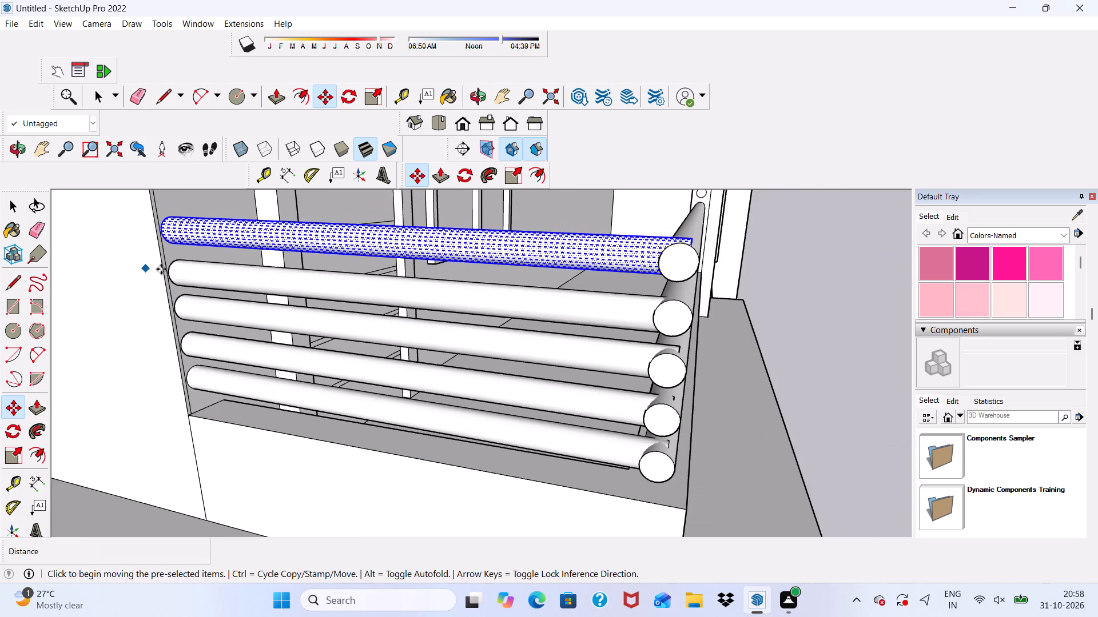
pyautogui.scroll(-4, 205, 251)
pyautogui.moveTo(254, 290); pyautogui.dragTo(122, 305, button='middle')
pyautogui.press('space')
pyautogui.scroll(-5, 114, 285)
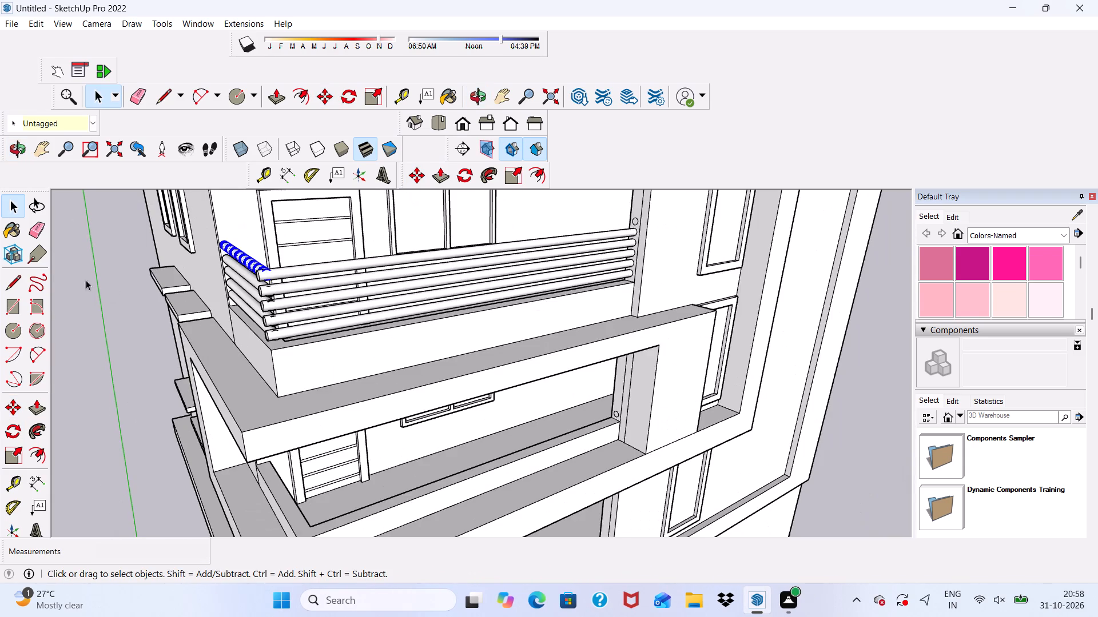
pyautogui.click(99, 273)
# Examine the top-floor balcony's railing from the front and the side, along with the balconies below.
pyautogui.scroll(-1, 169, 299)
pyautogui.moveTo(169, 299); pyautogui.dragTo(123, 262, button='middle')
pyautogui.moveTo(85, 266); pyautogui.dragTo(86, 263, button='middle')
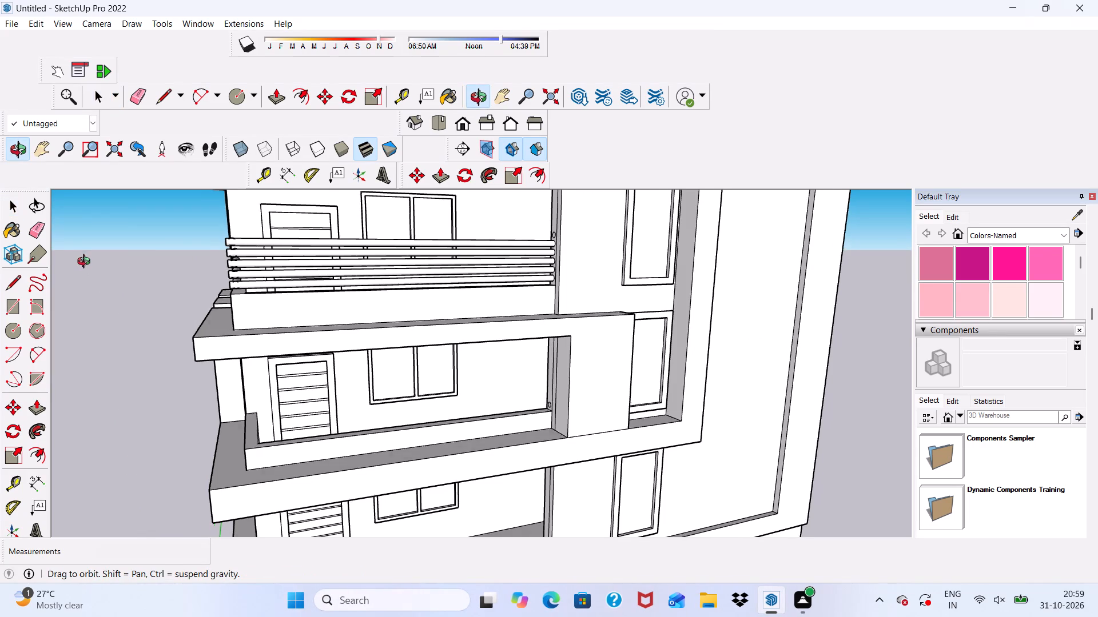
pyautogui.moveTo(86, 263); pyautogui.dragTo(105, 275, button='middle')
pyautogui.scroll(1, 106, 275)
pyautogui.scroll(-5, 108, 275)
pyautogui.scroll(1, 179, 343)
pyautogui.moveTo(179, 343); pyautogui.dragTo(66, 343, button='middle')
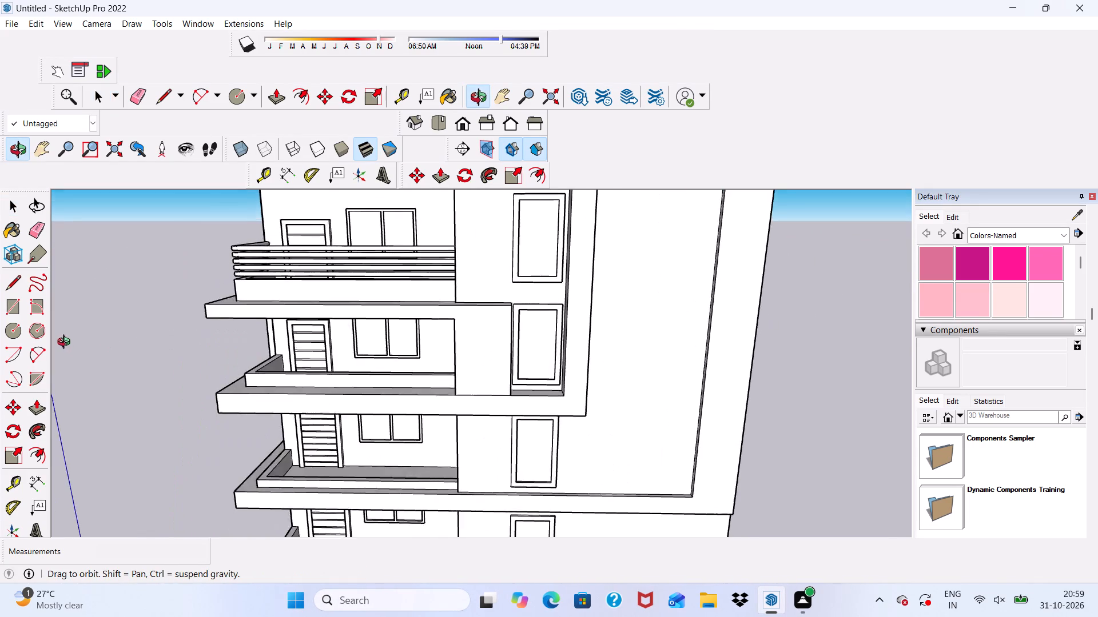
pyautogui.moveTo(66, 343); pyautogui.dragTo(325, 342, button='middle')
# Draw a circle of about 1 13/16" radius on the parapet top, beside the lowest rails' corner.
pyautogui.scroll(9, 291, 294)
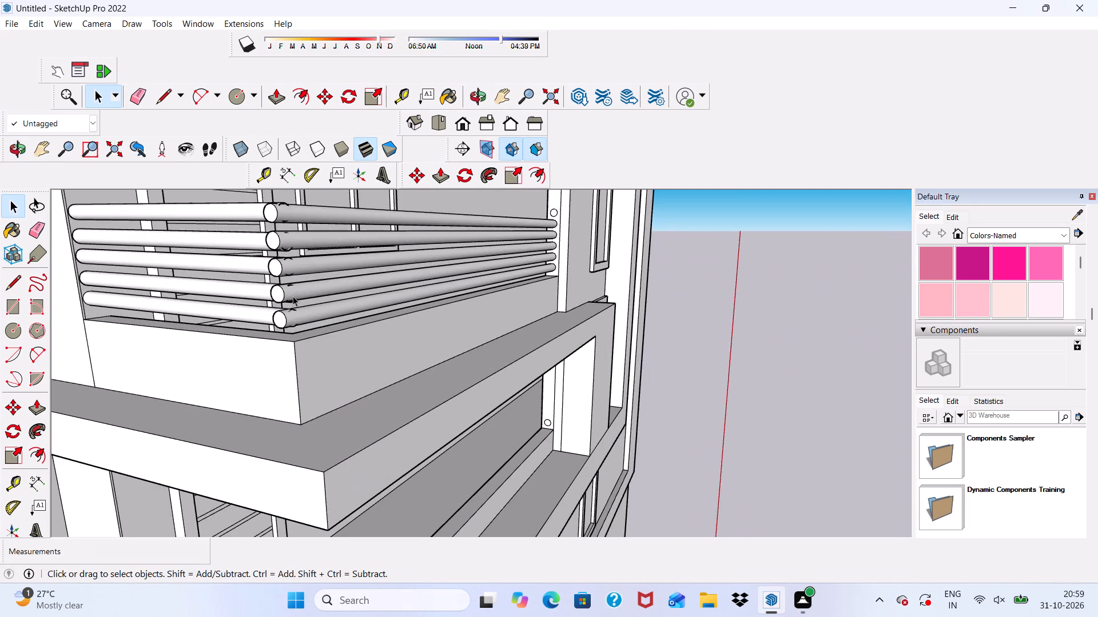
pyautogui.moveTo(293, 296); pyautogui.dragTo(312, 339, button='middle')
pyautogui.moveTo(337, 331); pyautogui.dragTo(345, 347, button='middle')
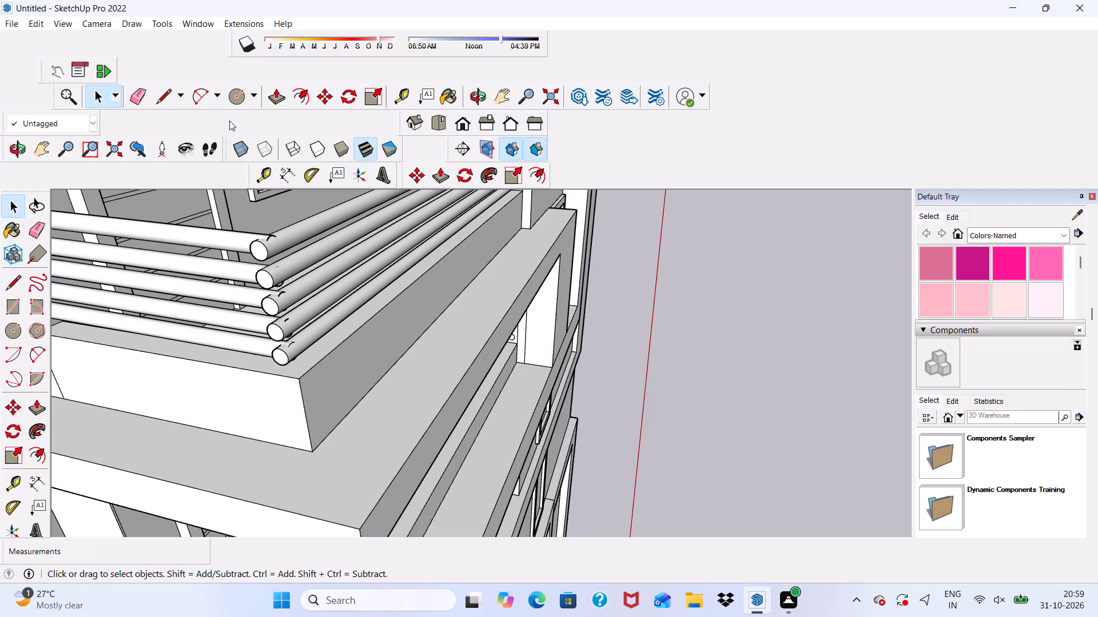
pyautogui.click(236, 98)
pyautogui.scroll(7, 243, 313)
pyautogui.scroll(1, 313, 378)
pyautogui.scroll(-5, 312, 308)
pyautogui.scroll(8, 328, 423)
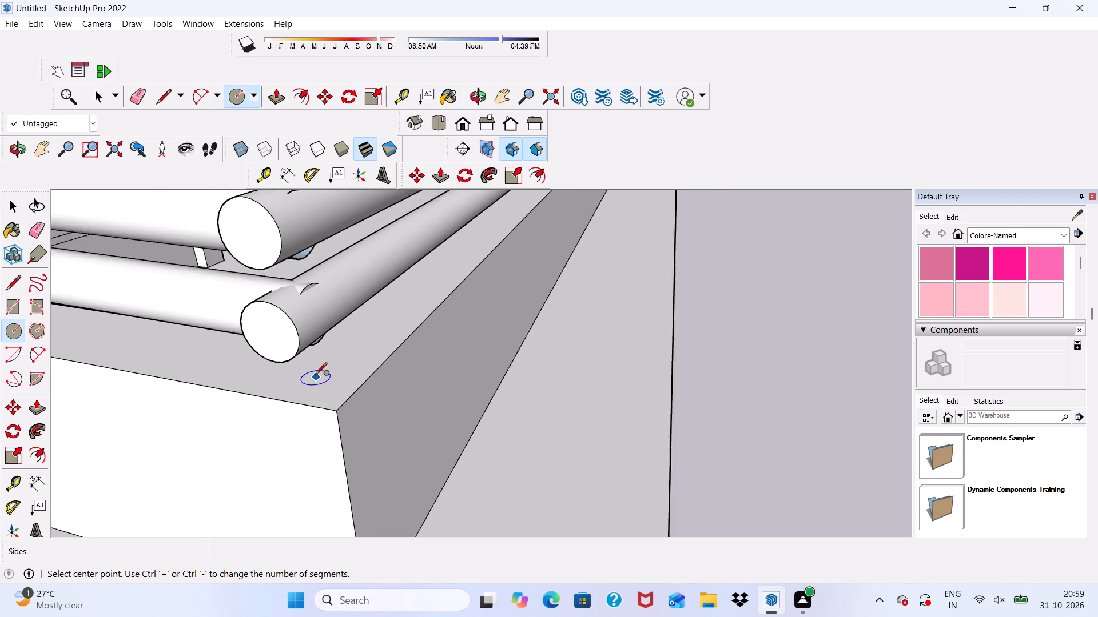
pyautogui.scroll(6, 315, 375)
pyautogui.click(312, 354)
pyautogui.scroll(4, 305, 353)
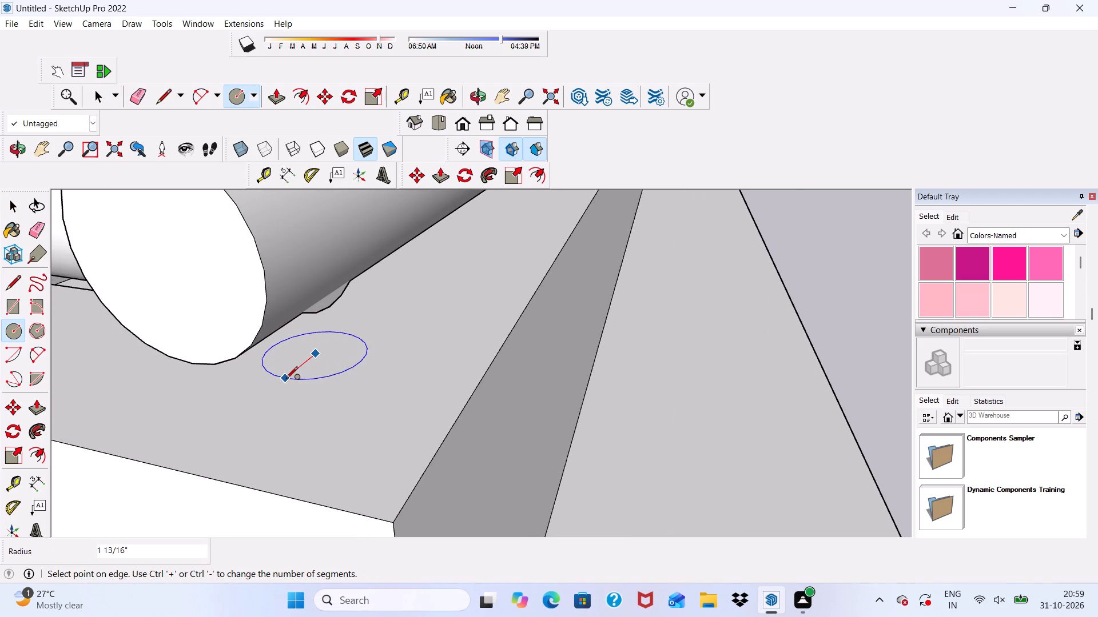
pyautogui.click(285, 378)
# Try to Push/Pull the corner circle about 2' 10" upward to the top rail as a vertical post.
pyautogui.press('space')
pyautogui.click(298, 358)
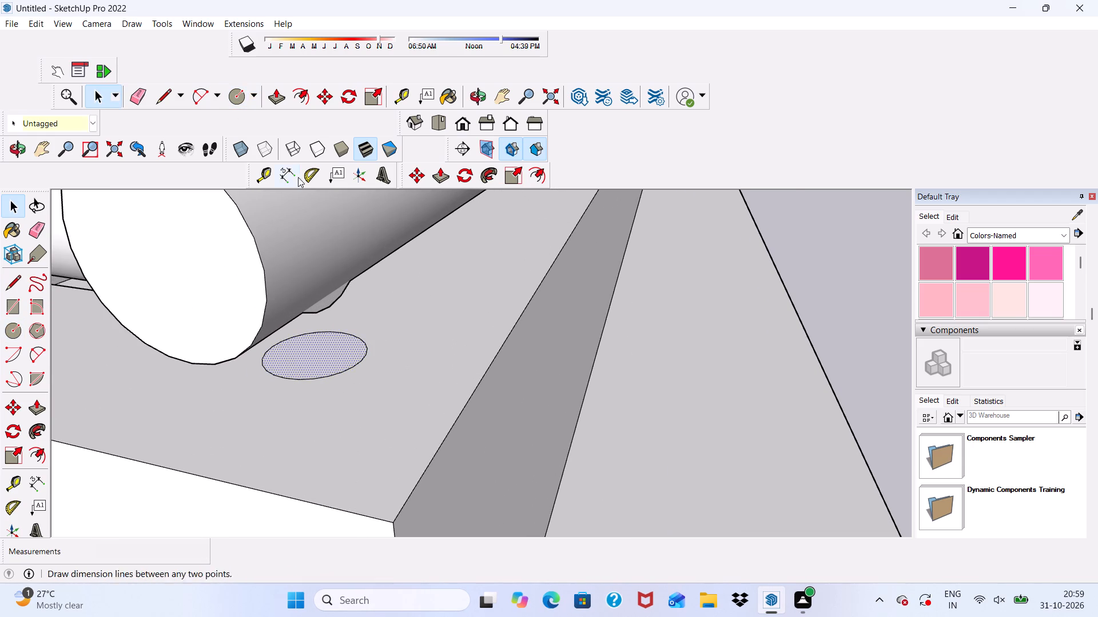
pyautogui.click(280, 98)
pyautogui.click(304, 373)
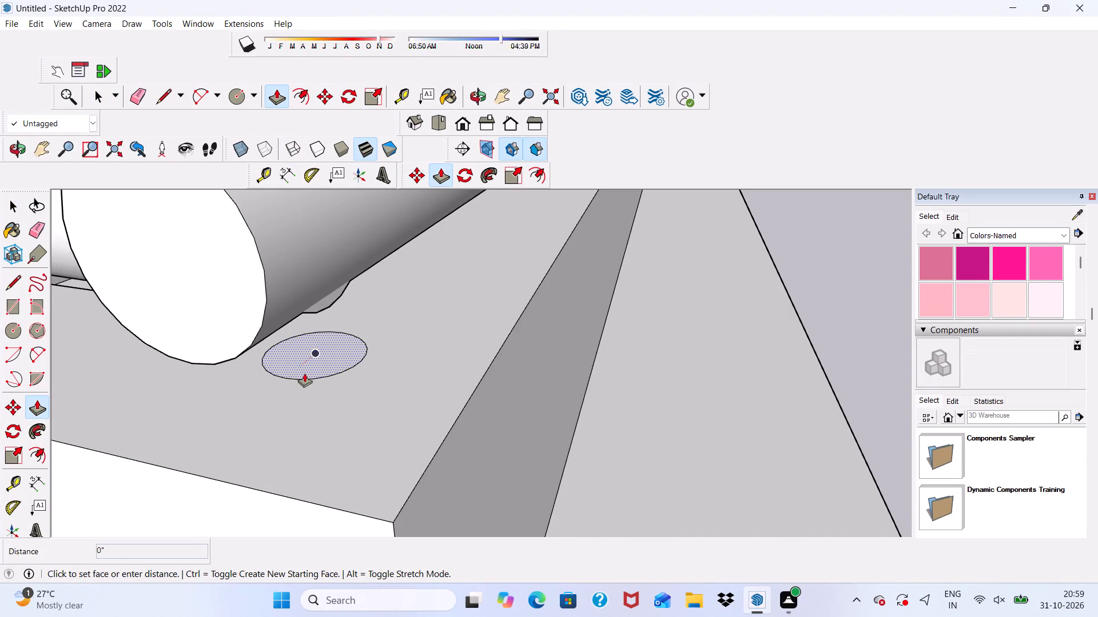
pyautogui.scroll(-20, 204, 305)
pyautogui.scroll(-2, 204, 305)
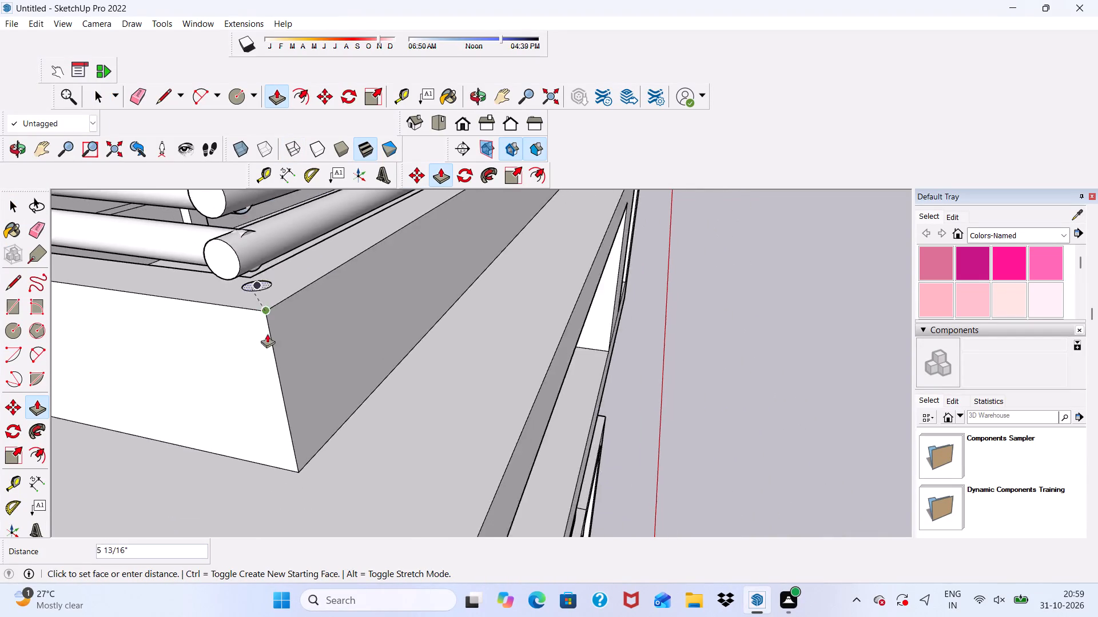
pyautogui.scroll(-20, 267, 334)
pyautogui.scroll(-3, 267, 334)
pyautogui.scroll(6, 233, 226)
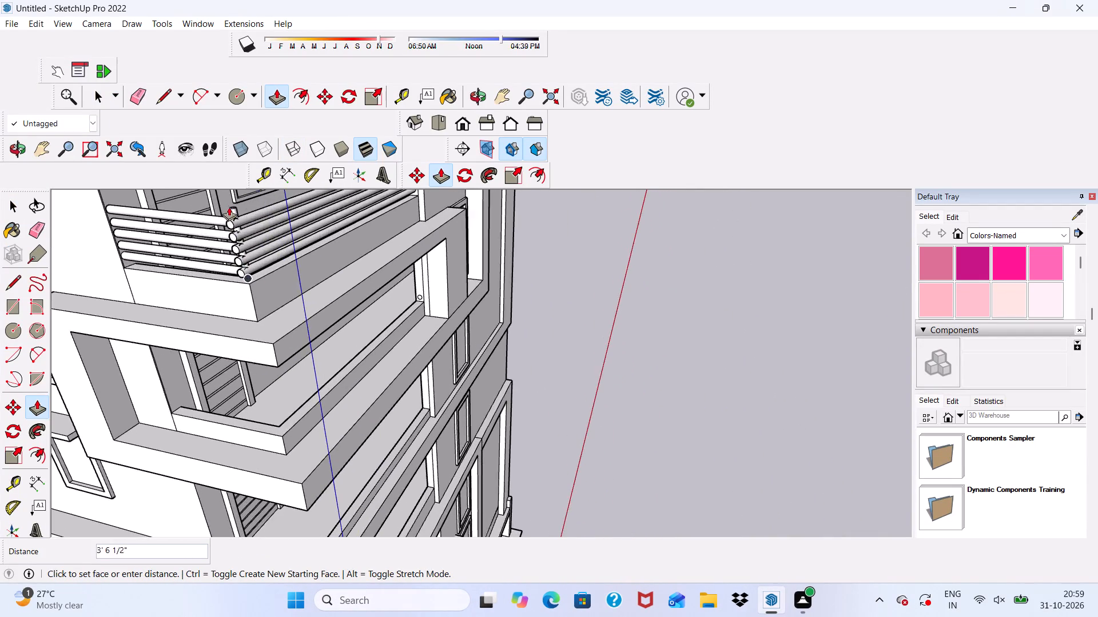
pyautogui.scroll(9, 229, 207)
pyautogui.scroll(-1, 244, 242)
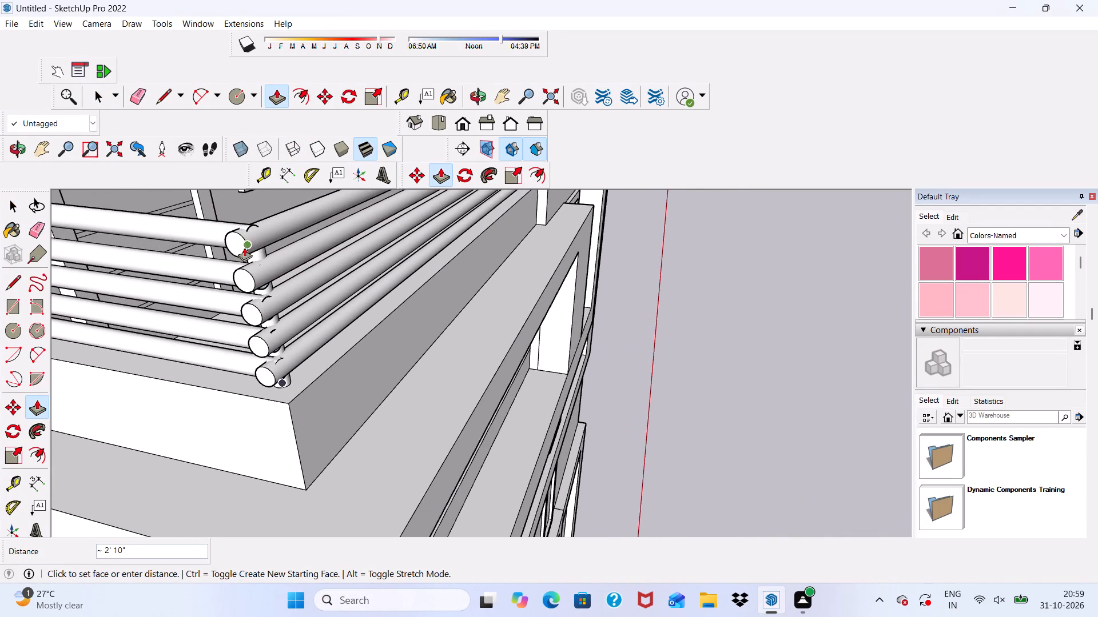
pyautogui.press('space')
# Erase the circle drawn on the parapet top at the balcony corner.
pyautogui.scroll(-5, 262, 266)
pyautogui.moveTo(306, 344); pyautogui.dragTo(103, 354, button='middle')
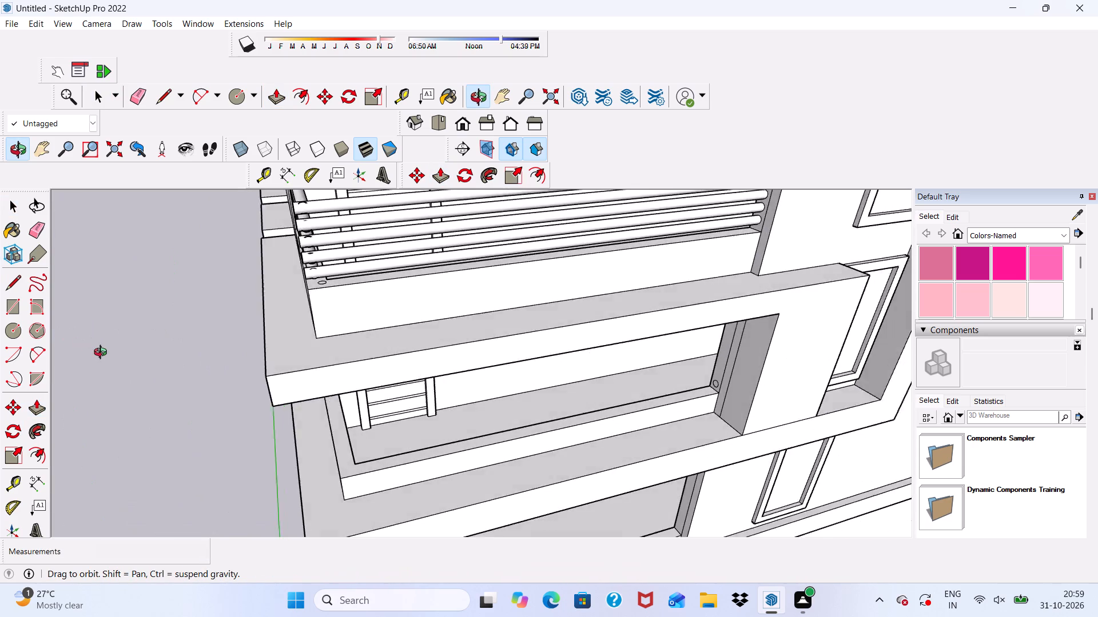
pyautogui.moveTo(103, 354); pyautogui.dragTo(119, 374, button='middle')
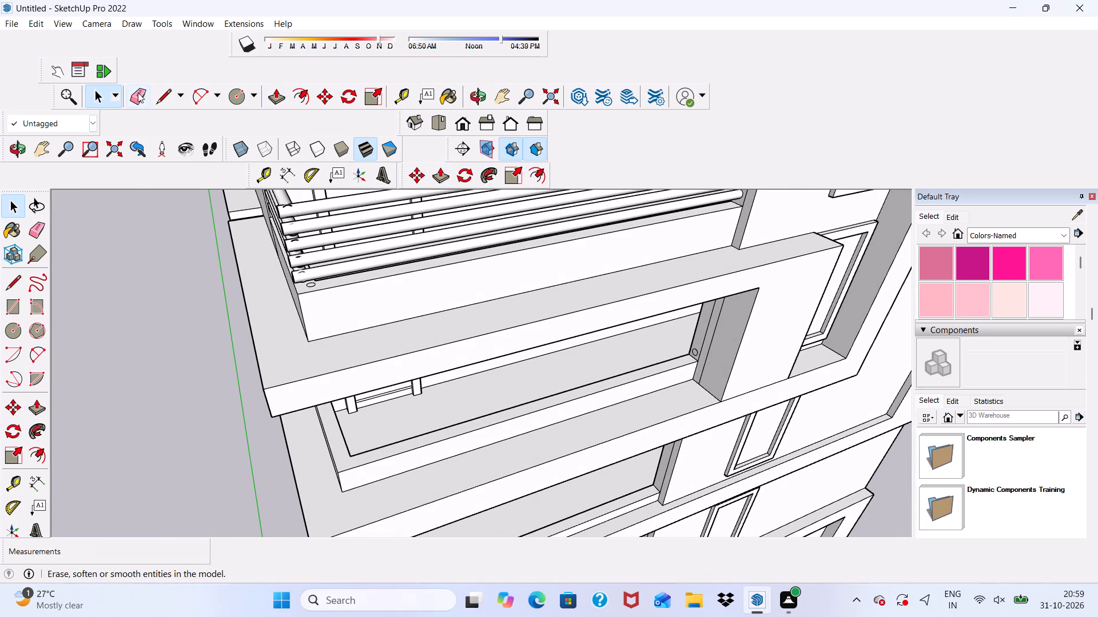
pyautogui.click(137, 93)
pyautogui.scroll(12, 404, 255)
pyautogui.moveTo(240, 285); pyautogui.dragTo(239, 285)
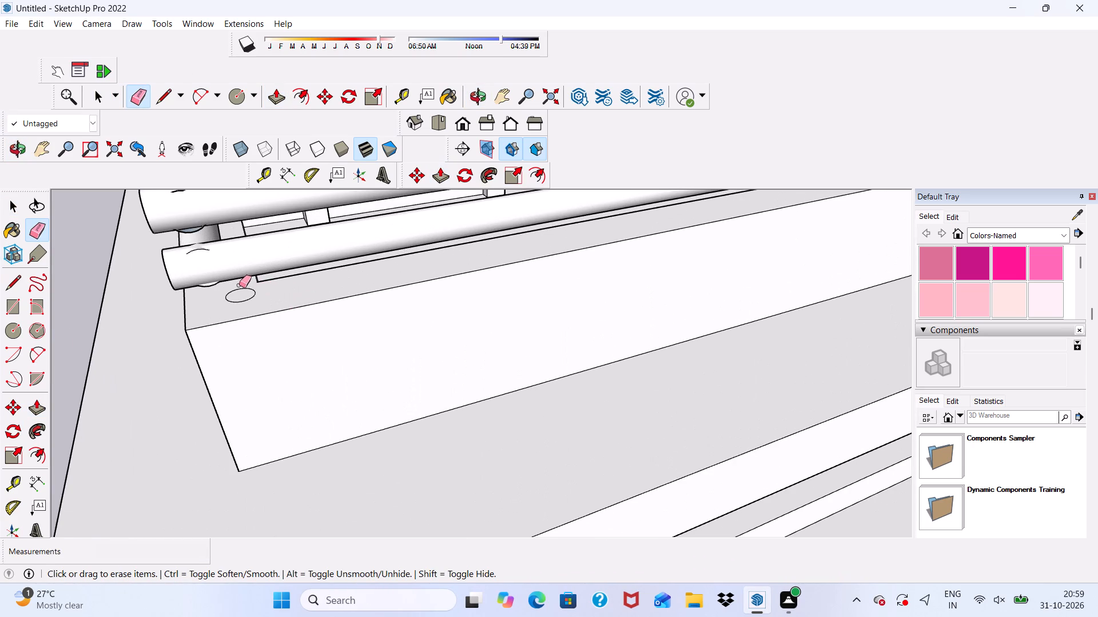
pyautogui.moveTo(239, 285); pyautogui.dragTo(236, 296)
# Copy the small circle on the end wall of the balcony below the top floor upward at 7 3/8" spacing, making five copies.
pyautogui.scroll(-5, 242, 295)
pyautogui.scroll(-12, 325, 305)
pyautogui.moveTo(405, 352); pyautogui.dragTo(405, 352, button='middle')
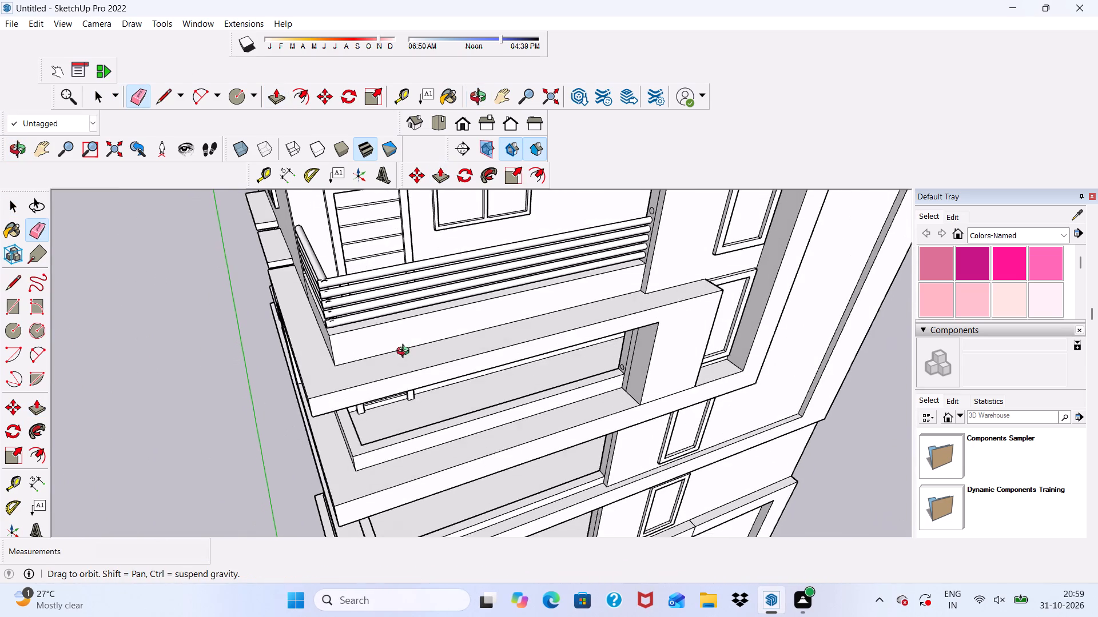
pyautogui.moveTo(405, 352); pyautogui.dragTo(335, 271, button='middle')
pyautogui.moveTo(417, 275); pyautogui.dragTo(579, 247, button='middle')
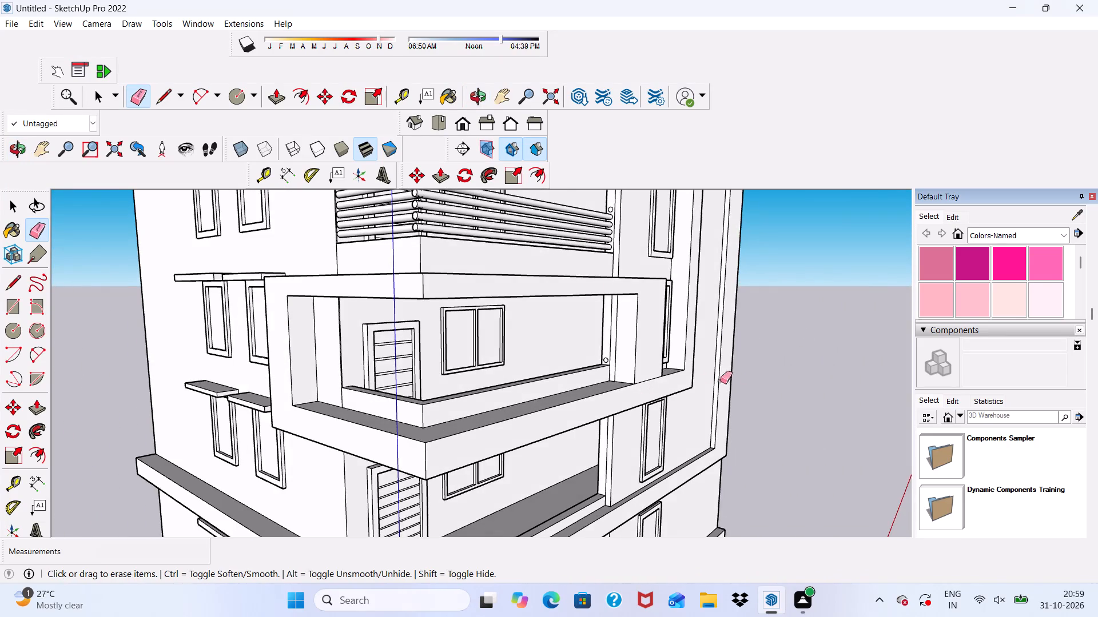
pyautogui.scroll(4, 755, 369)
pyautogui.press('space')
pyautogui.scroll(3, 617, 371)
pyautogui.scroll(6, 411, 376)
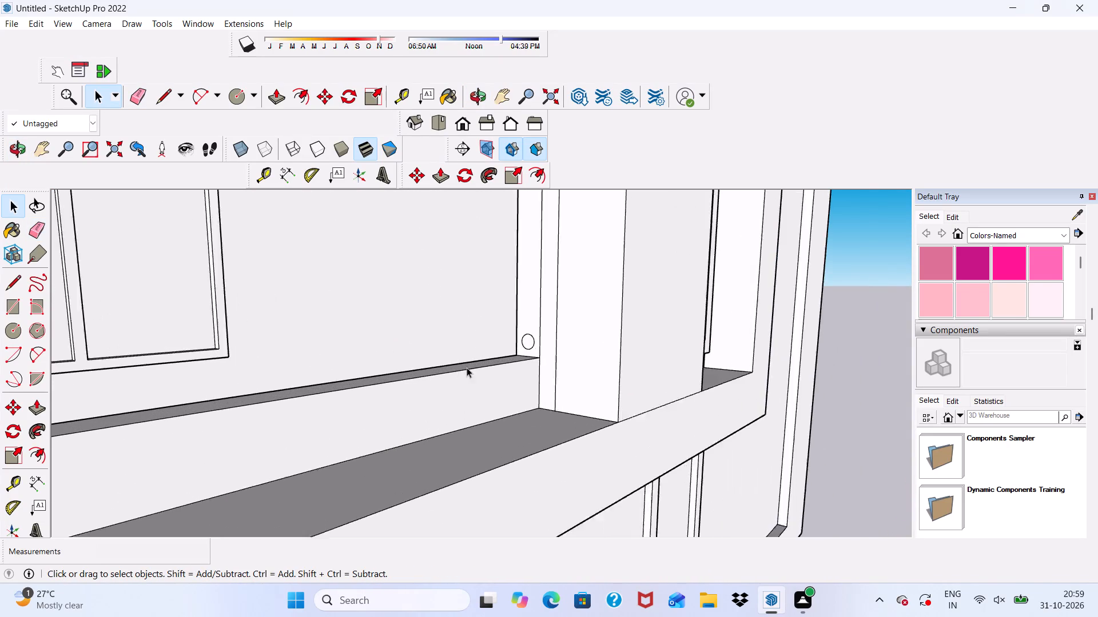
pyautogui.scroll(2, 467, 367)
pyautogui.scroll(2, 545, 333)
pyautogui.scroll(-19, 539, 334)
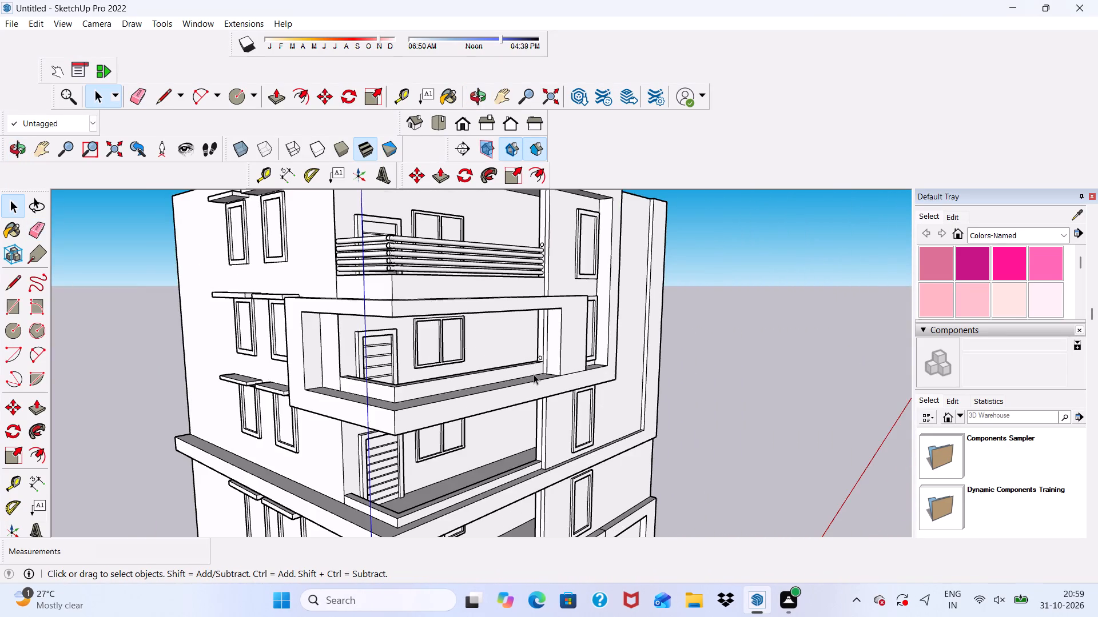
pyautogui.scroll(4, 526, 249)
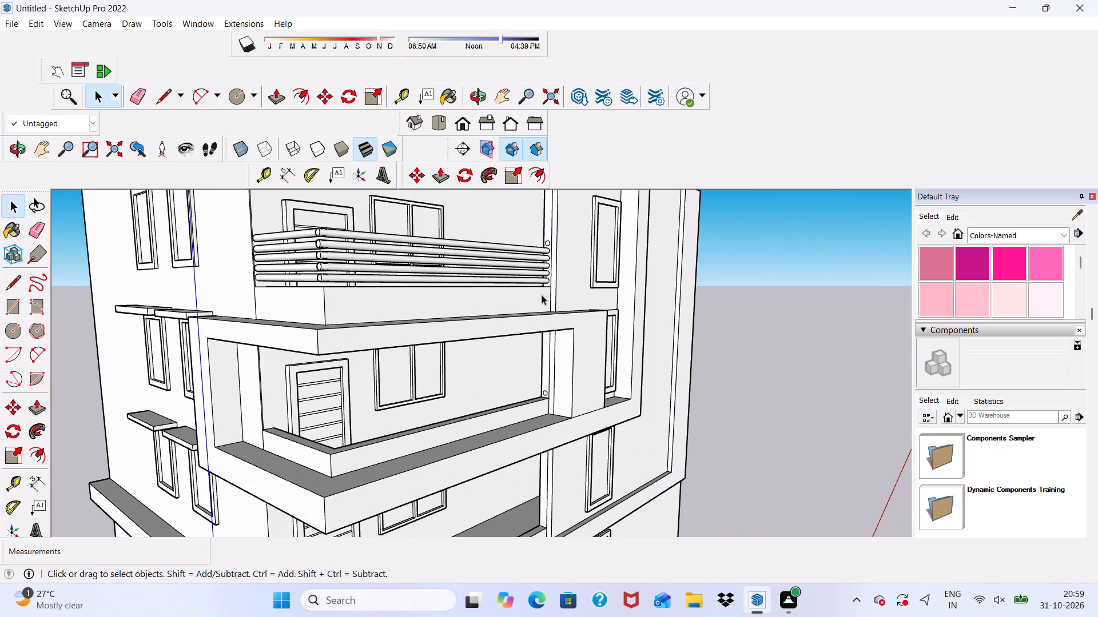
pyautogui.scroll(6, 567, 365)
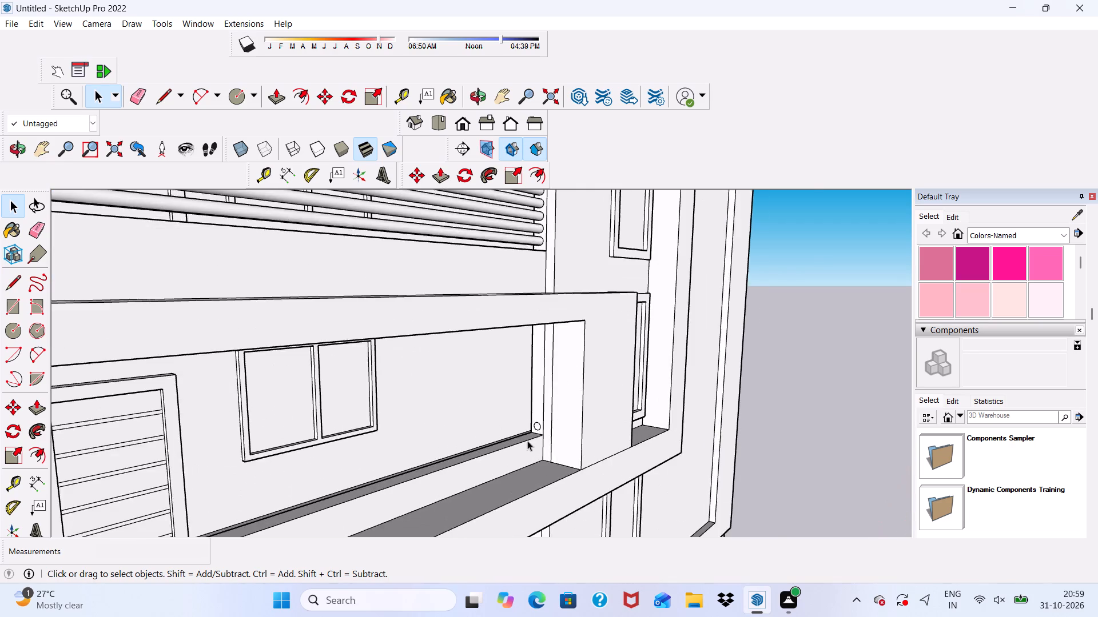
pyautogui.scroll(6, 527, 440)
pyautogui.doubleClick(543, 415)
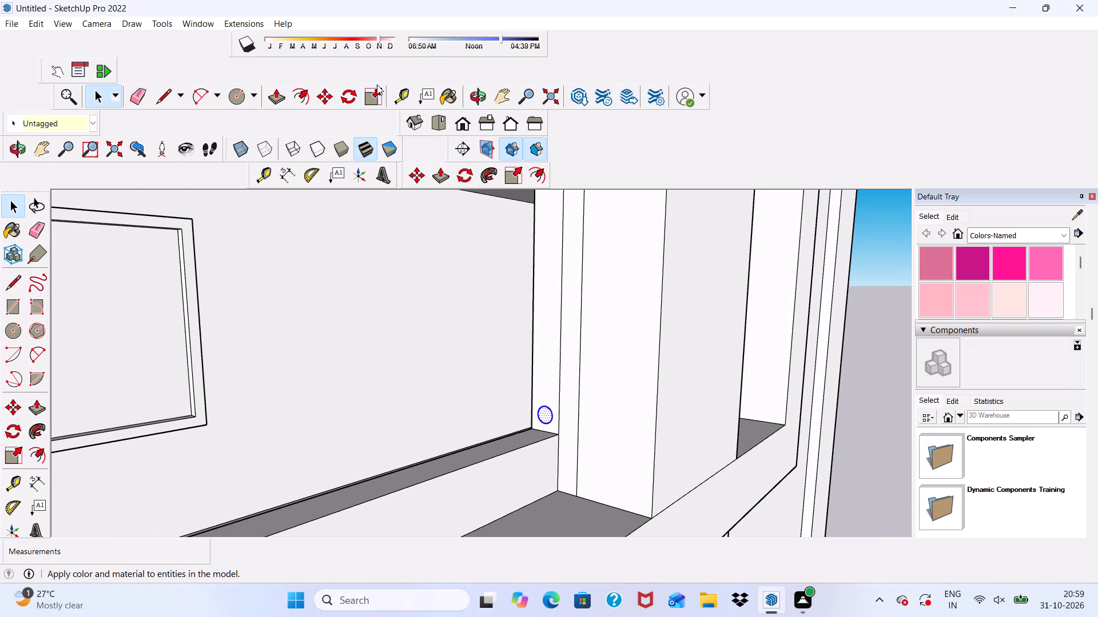
pyautogui.click(327, 95)
pyautogui.click(546, 415)
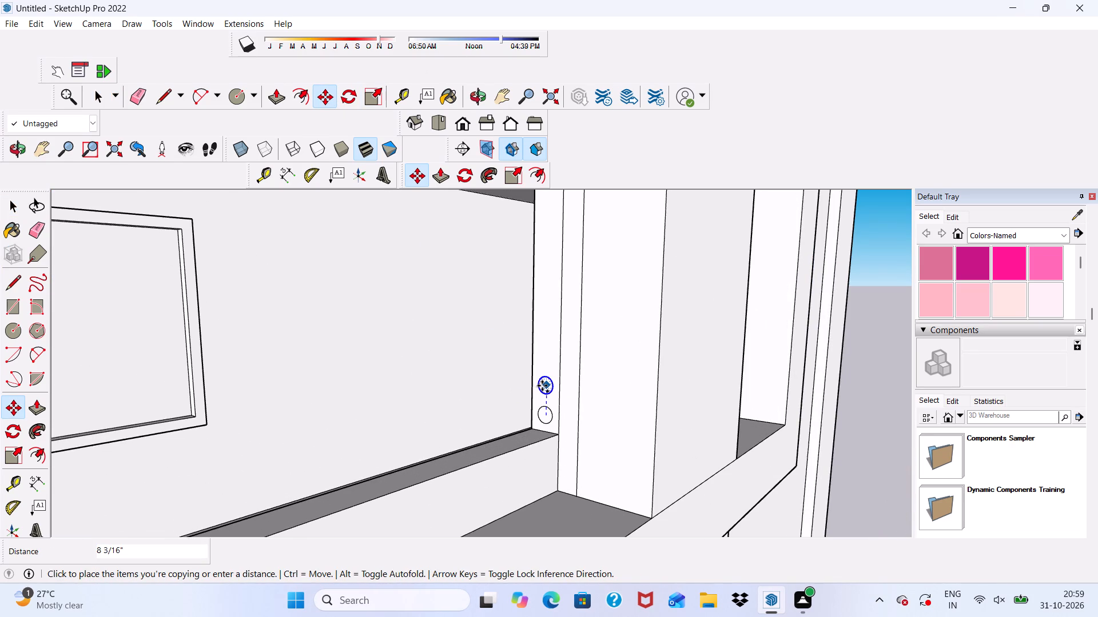
pyautogui.click(543, 388)
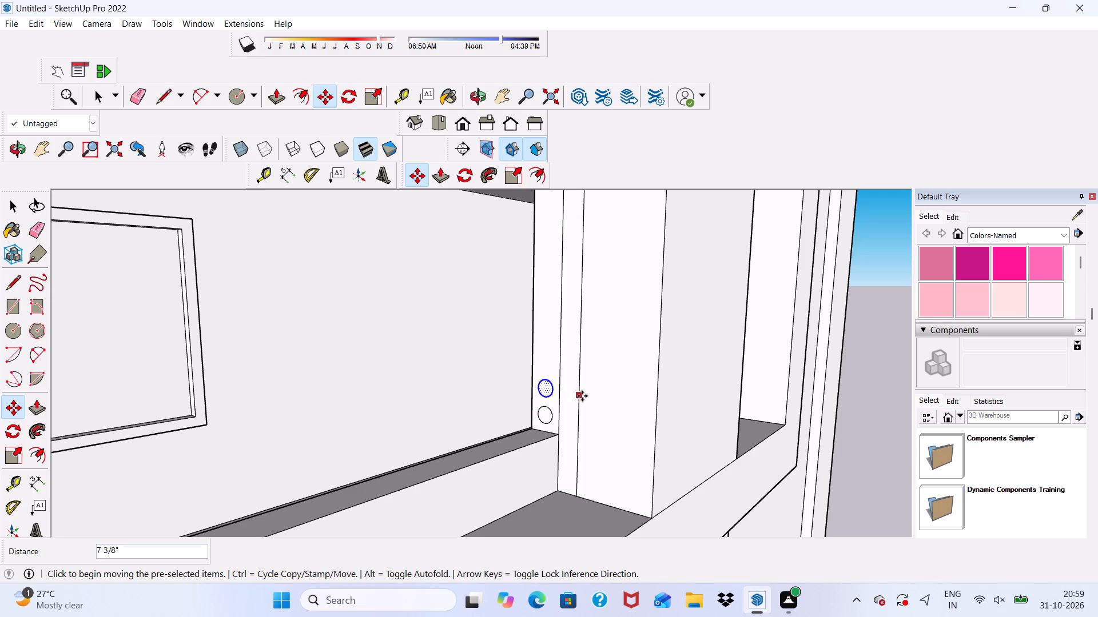
pyautogui.write('*5')
pyautogui.press('Return')
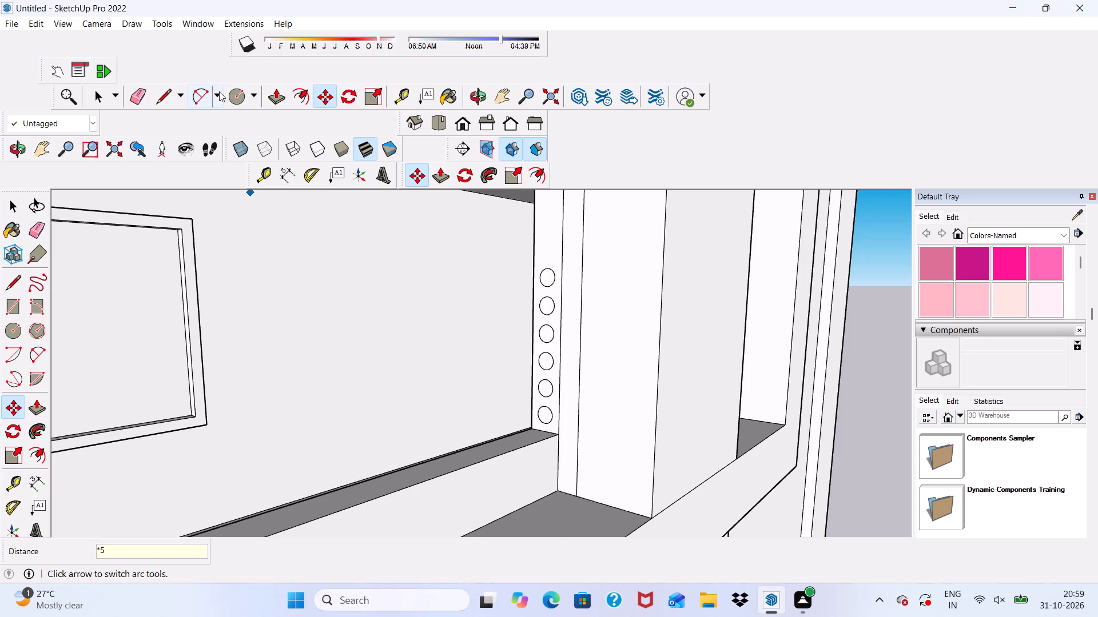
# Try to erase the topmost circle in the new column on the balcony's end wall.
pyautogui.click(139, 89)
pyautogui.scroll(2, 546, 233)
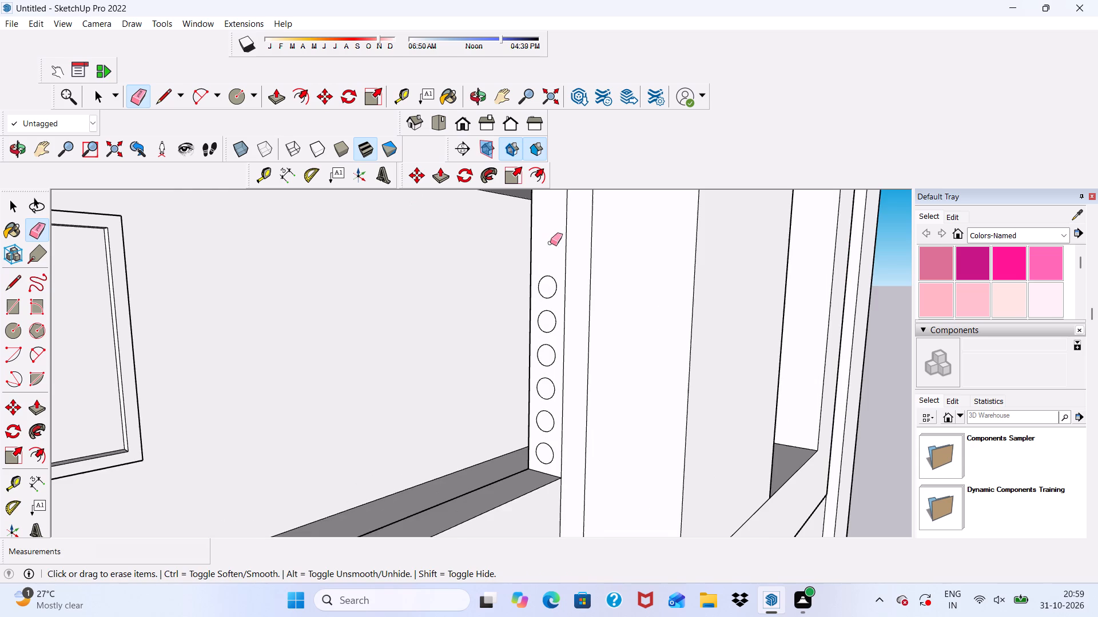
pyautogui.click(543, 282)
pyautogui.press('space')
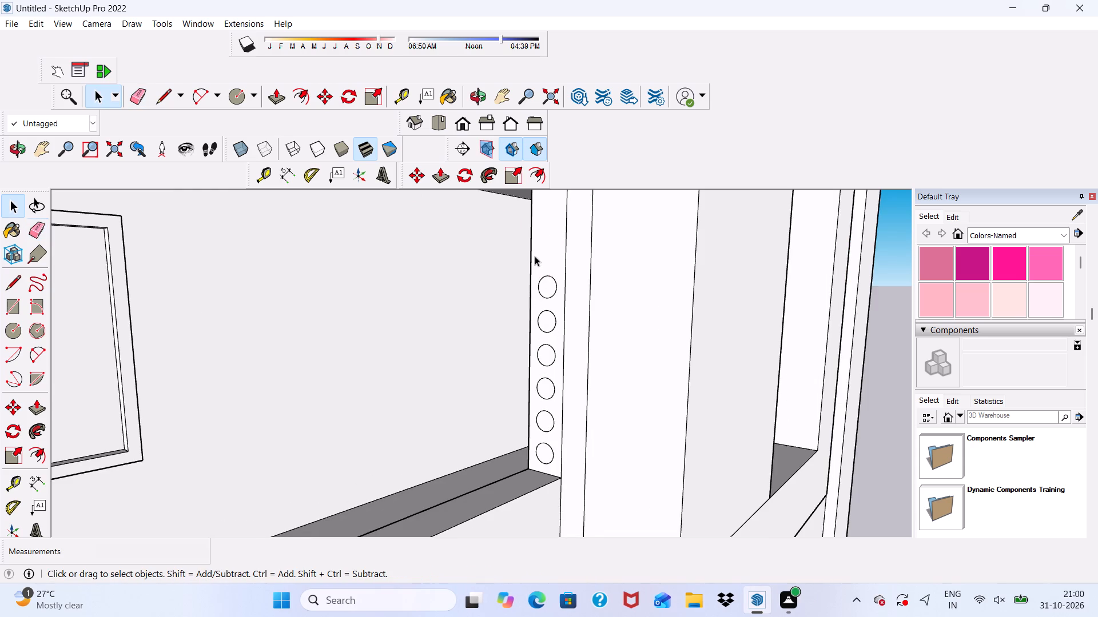
# Copy the column's topmost circle about 21' 9" away onto the wall above the far end of the side parapet.
pyautogui.scroll(2, 556, 283)
pyautogui.doubleClick(544, 286)
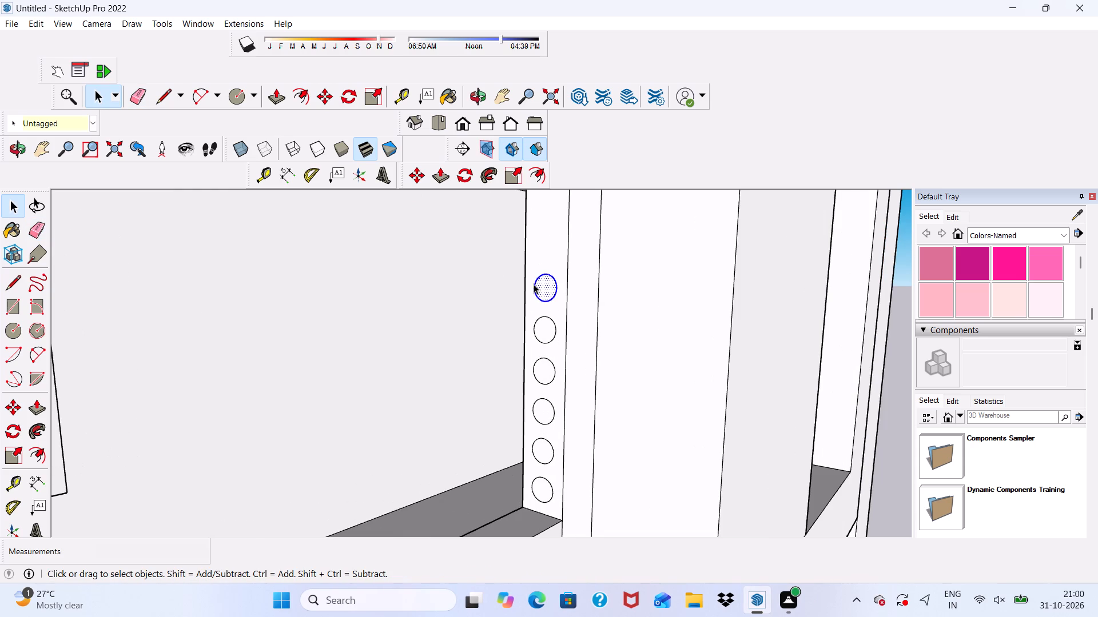
pyautogui.click(322, 96)
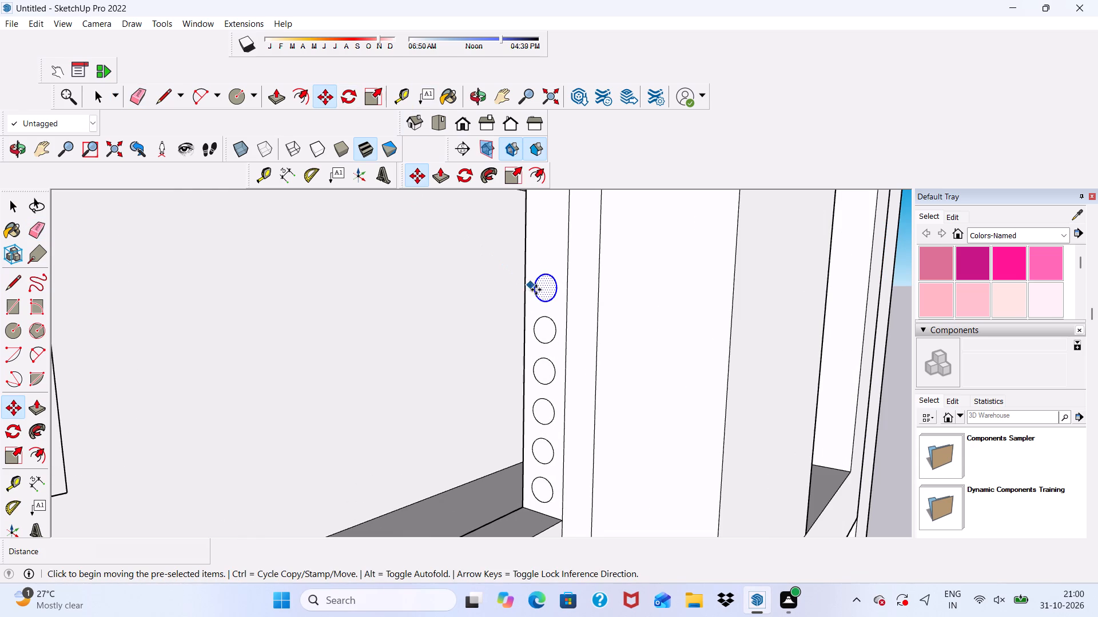
pyautogui.click(543, 294)
pyautogui.scroll(-9, 510, 289)
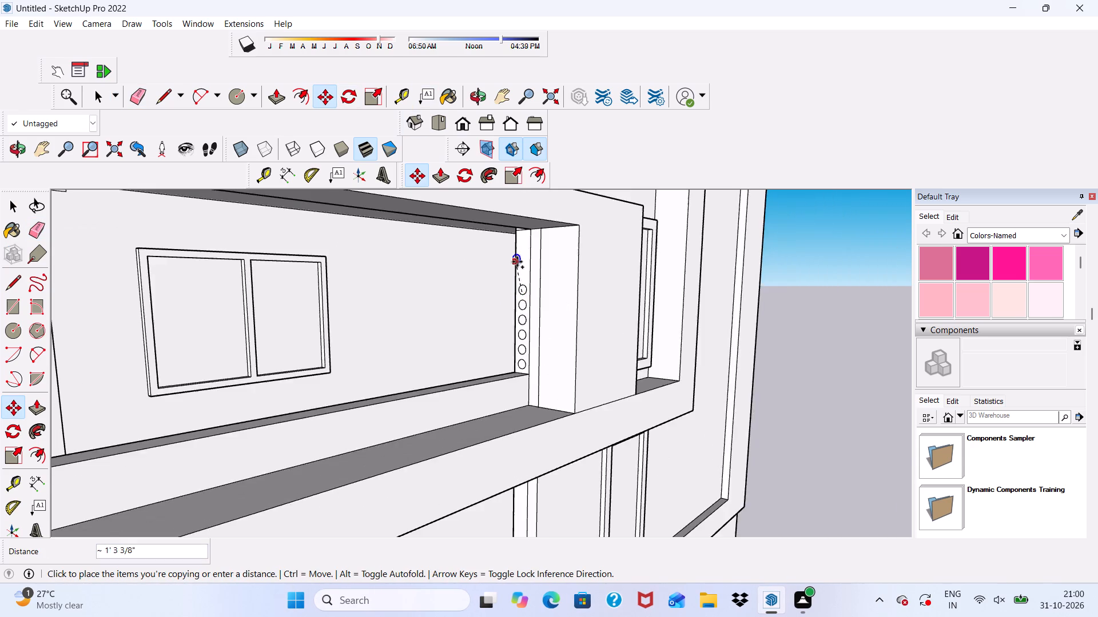
pyautogui.scroll(-3, 517, 262)
pyautogui.scroll(14, 208, 339)
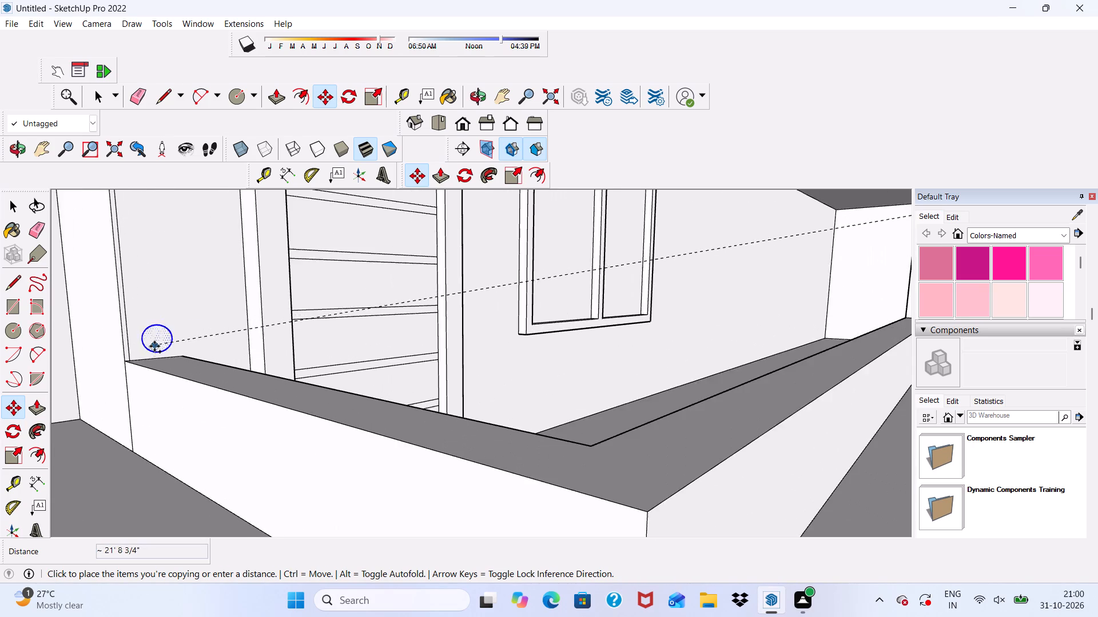
pyautogui.scroll(4, 156, 350)
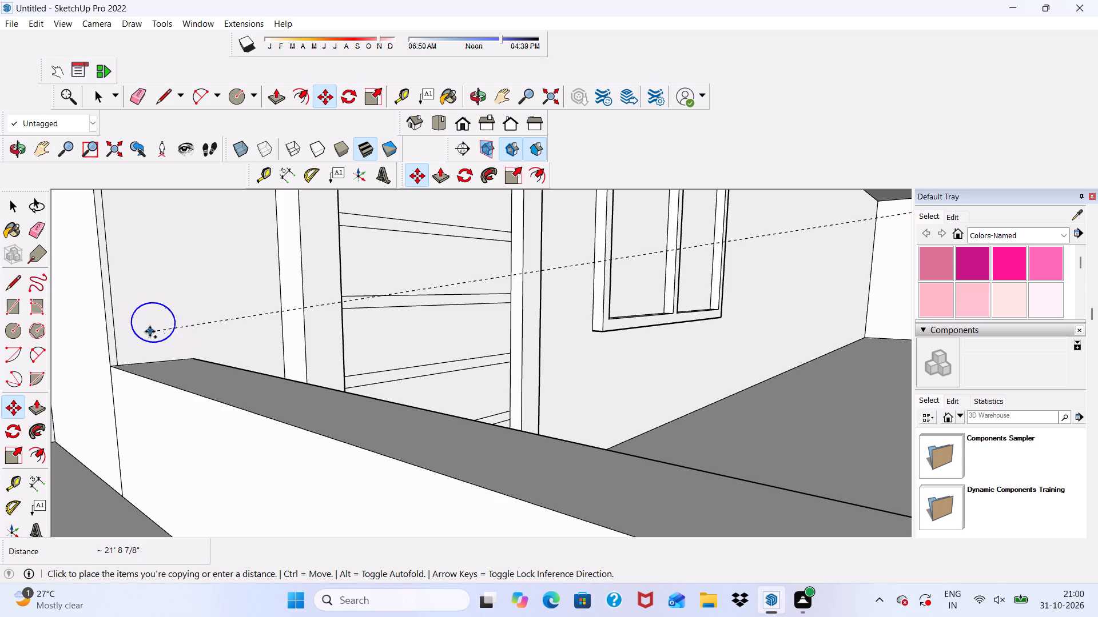
pyautogui.click(149, 331)
pyautogui.scroll(-5, 23, 303)
pyautogui.scroll(-3, 108, 316)
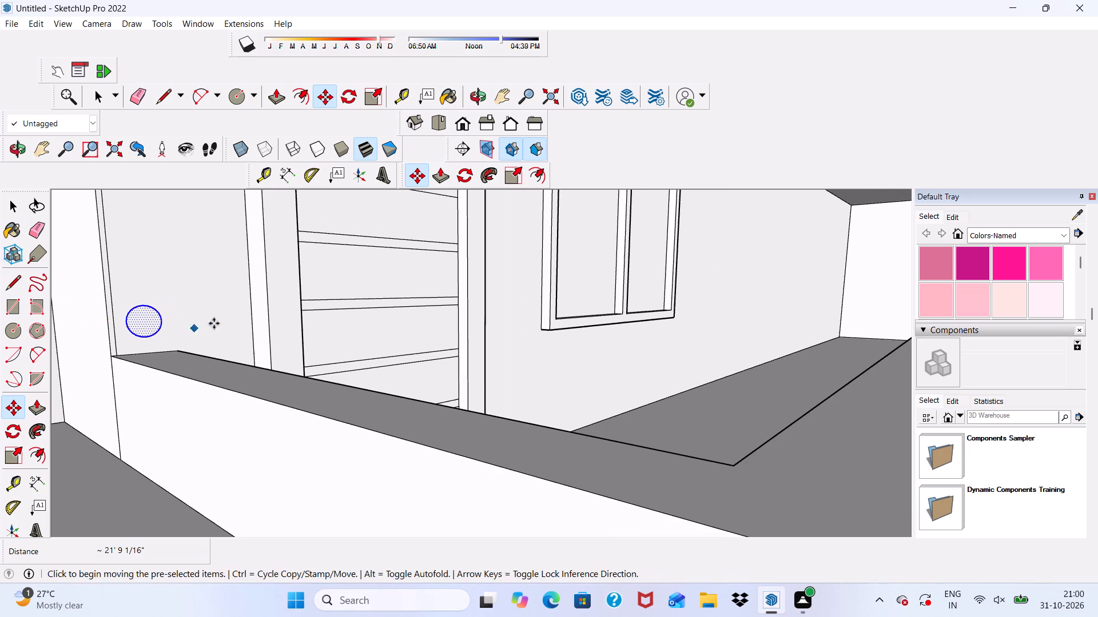
pyautogui.press('v')
pyautogui.scroll(-10, 206, 313)
pyautogui.press('space')
pyautogui.scroll(-5, 228, 319)
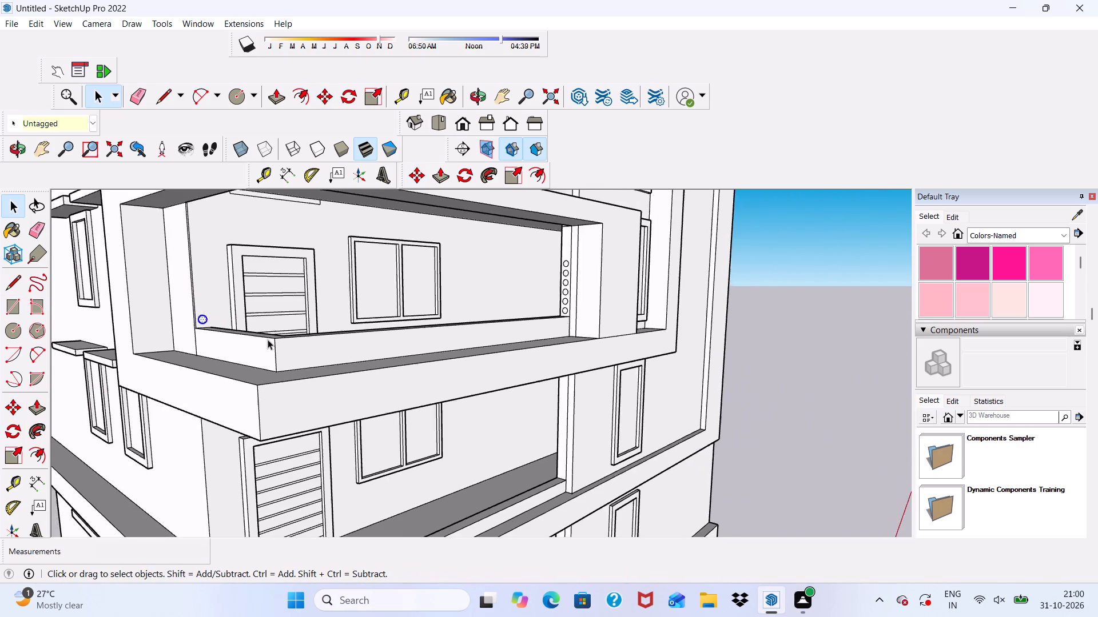
pyautogui.scroll(1, 292, 339)
pyautogui.click(786, 358)
# Push/Pull the lowest circle in the column 20' 7 1/4" along the front parapet to its outer corner as a rail.
pyautogui.scroll(3, 431, 312)
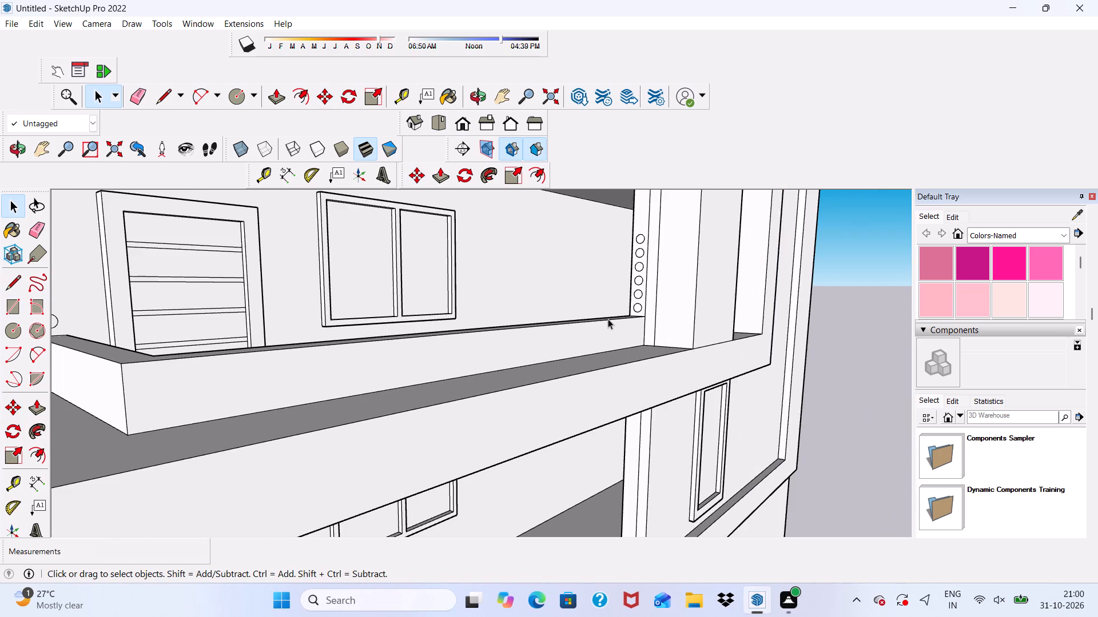
pyautogui.moveTo(610, 324); pyautogui.dragTo(603, 352, button='middle')
pyautogui.click(279, 95)
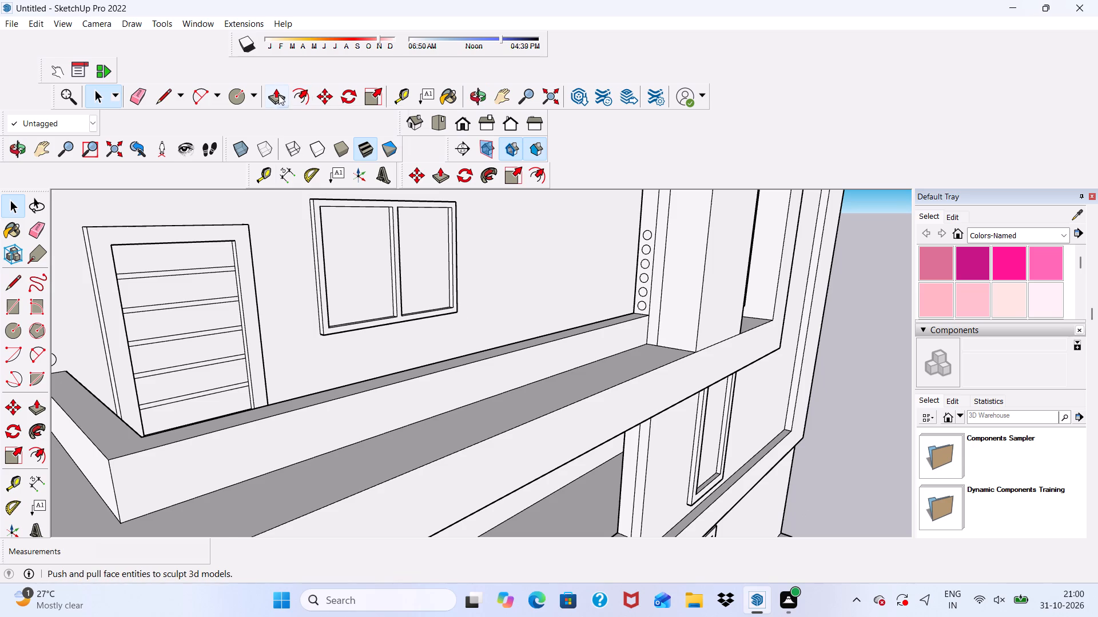
pyautogui.scroll(-4, 421, 260)
pyautogui.scroll(13, 605, 316)
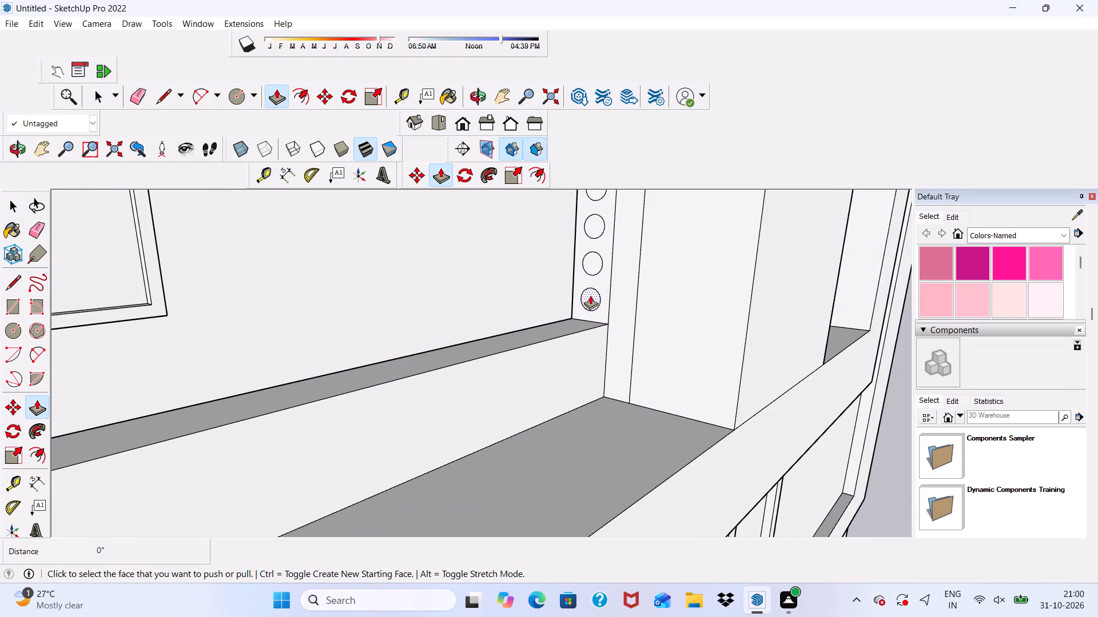
pyautogui.click(591, 295)
pyautogui.scroll(-18, 218, 334)
pyautogui.scroll(3, 147, 339)
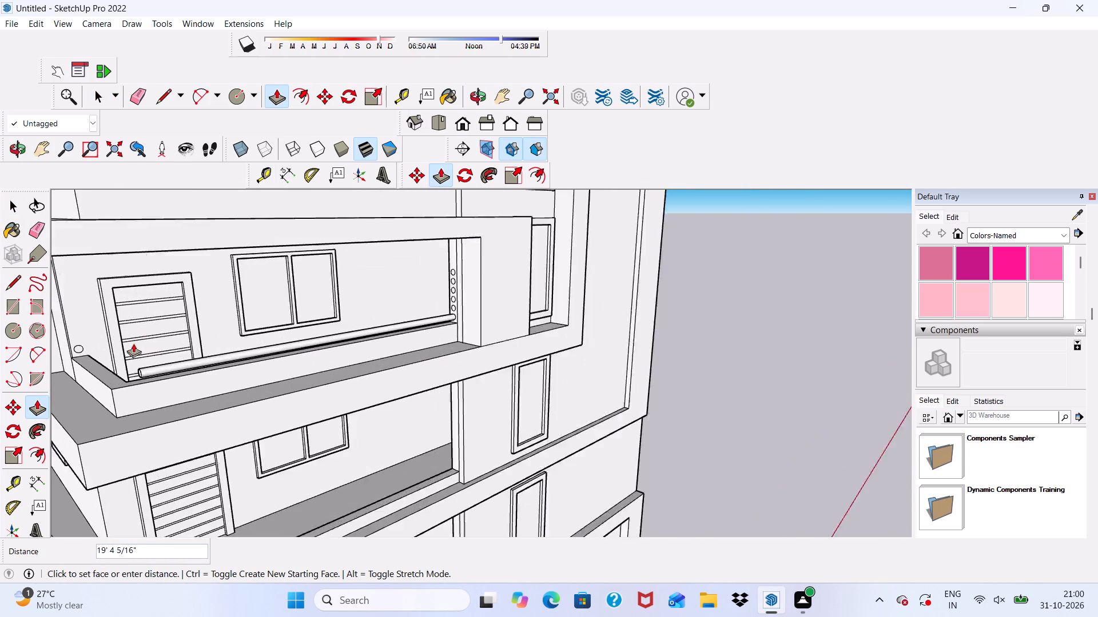
pyautogui.scroll(11, 133, 343)
pyautogui.scroll(2, 114, 394)
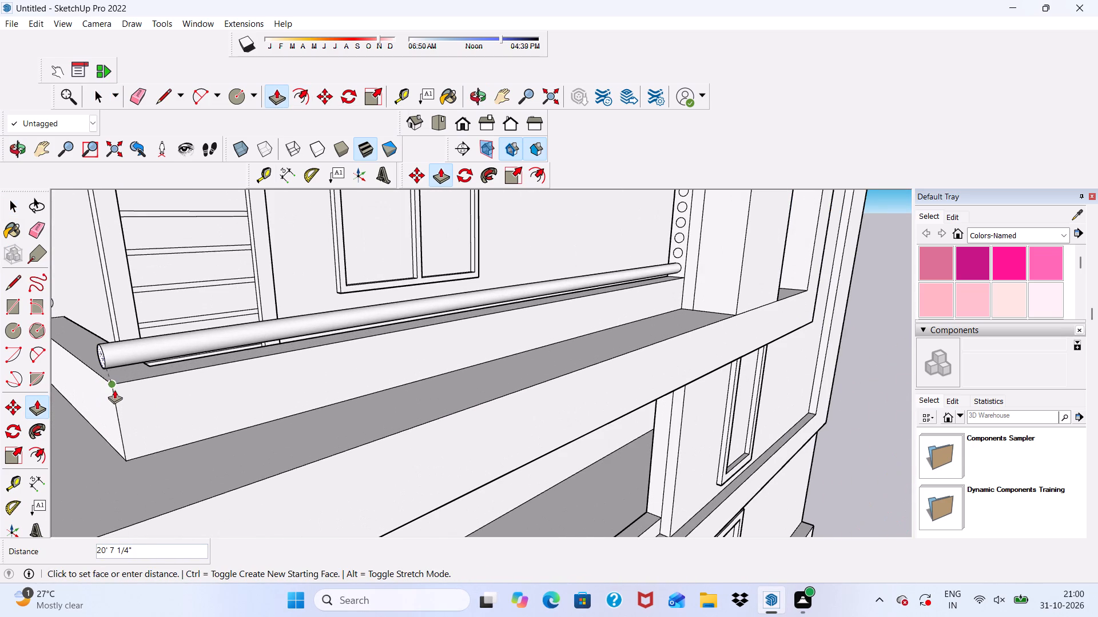
pyautogui.click(114, 389)
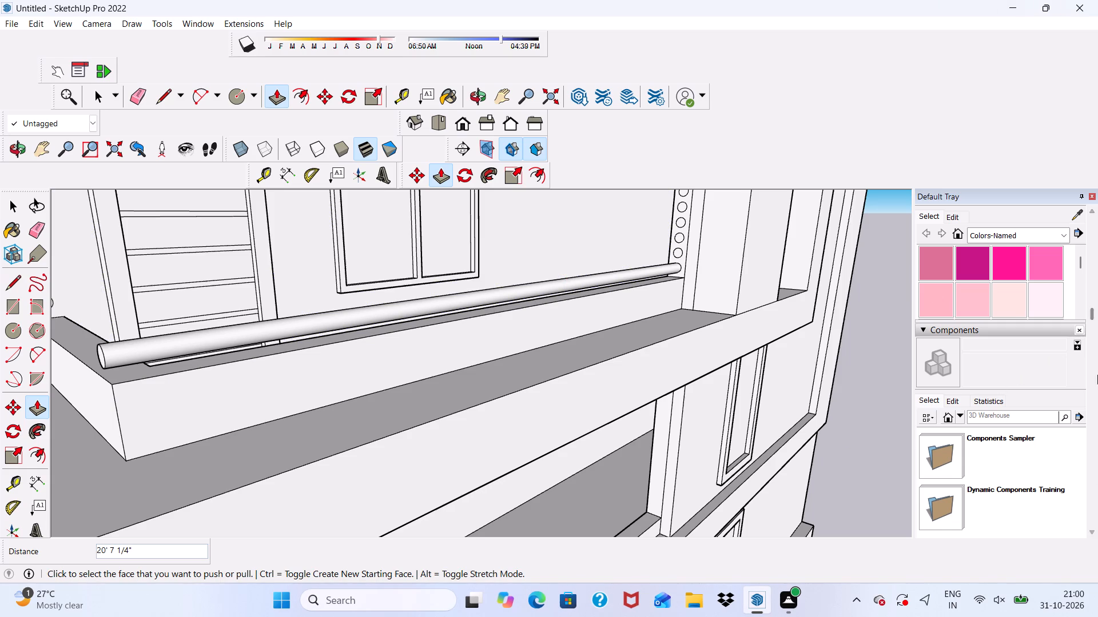
# Push/Pull the second circle from the bottom 20' 7 1/4", ending it level with the lowest front rail.
pyautogui.scroll(7, 682, 231)
pyautogui.click(675, 259)
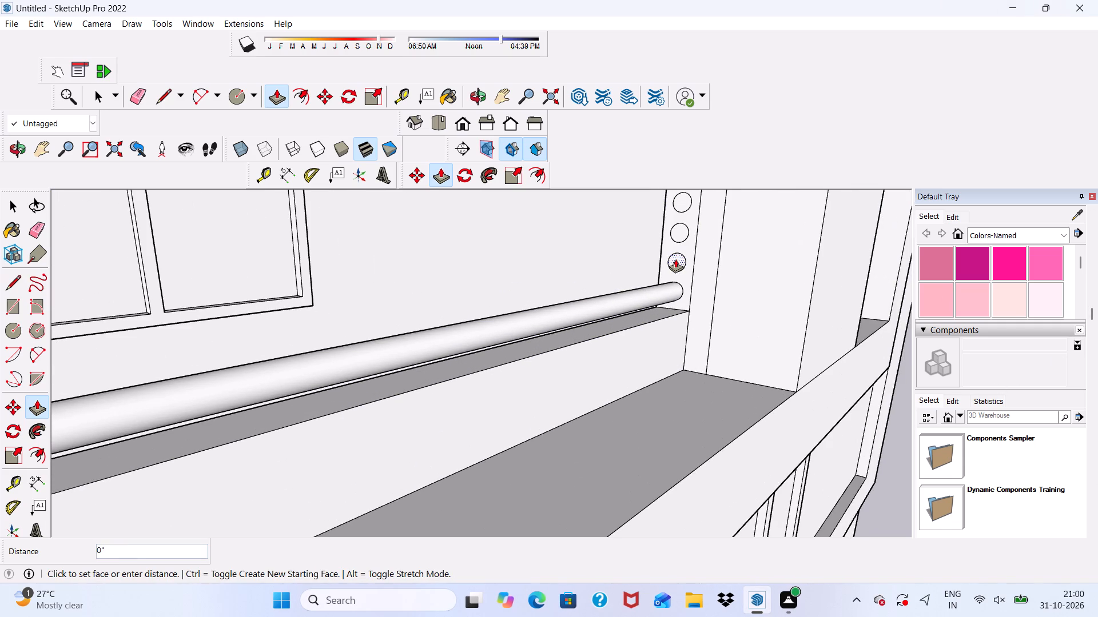
pyautogui.scroll(-16, 477, 278)
pyautogui.scroll(5, 403, 301)
pyautogui.scroll(3, 358, 315)
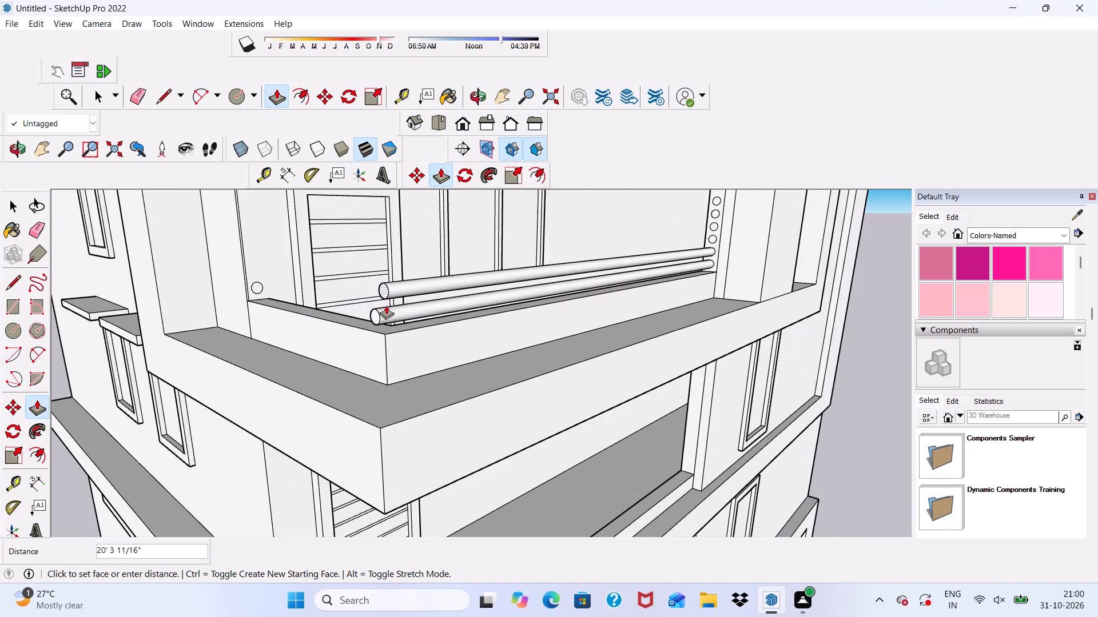
pyautogui.scroll(1, 376, 320)
pyautogui.click(376, 320)
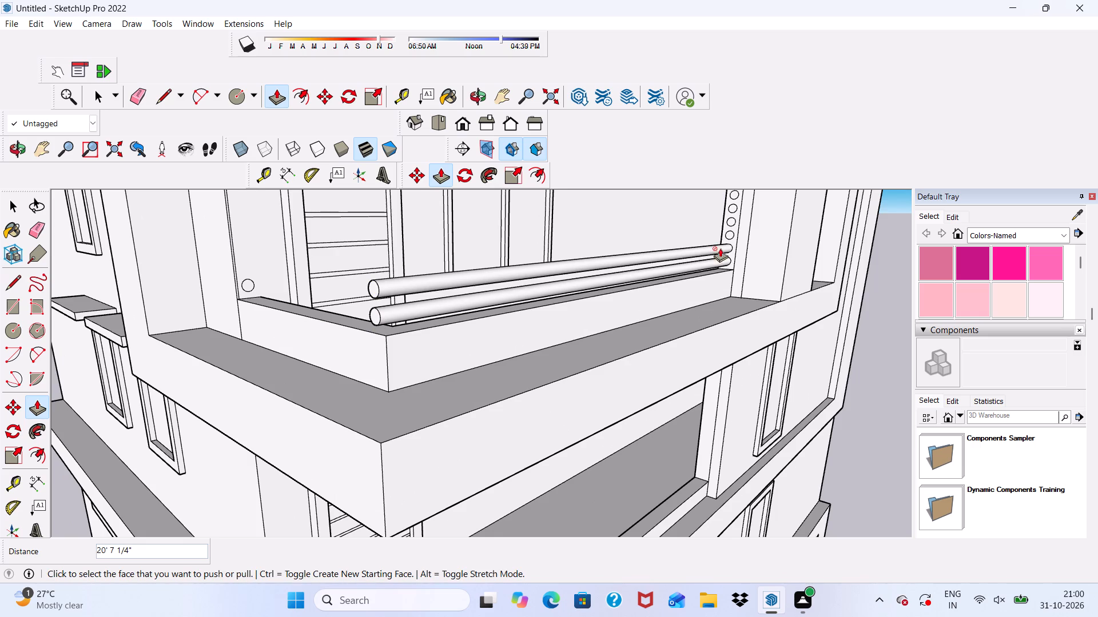
# Push/Pull the third circle from the bottom along the front parapet to match the ends of the two rails below.
pyautogui.scroll(4, 777, 216)
pyautogui.scroll(3, 733, 235)
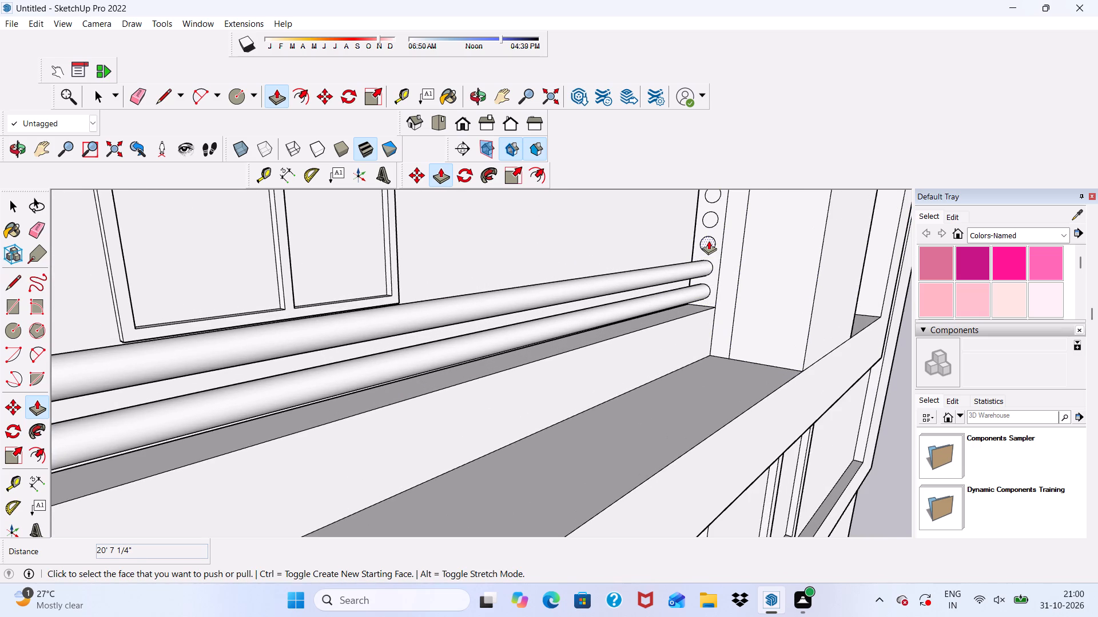
pyautogui.click(709, 241)
pyautogui.scroll(-10, 571, 253)
pyautogui.scroll(5, 317, 300)
pyautogui.click(308, 311)
# Push/Pull the fourth circle from the bottom 20' 7 1/4", ending it level with the front rails below.
pyautogui.scroll(8, 716, 221)
pyautogui.click(723, 231)
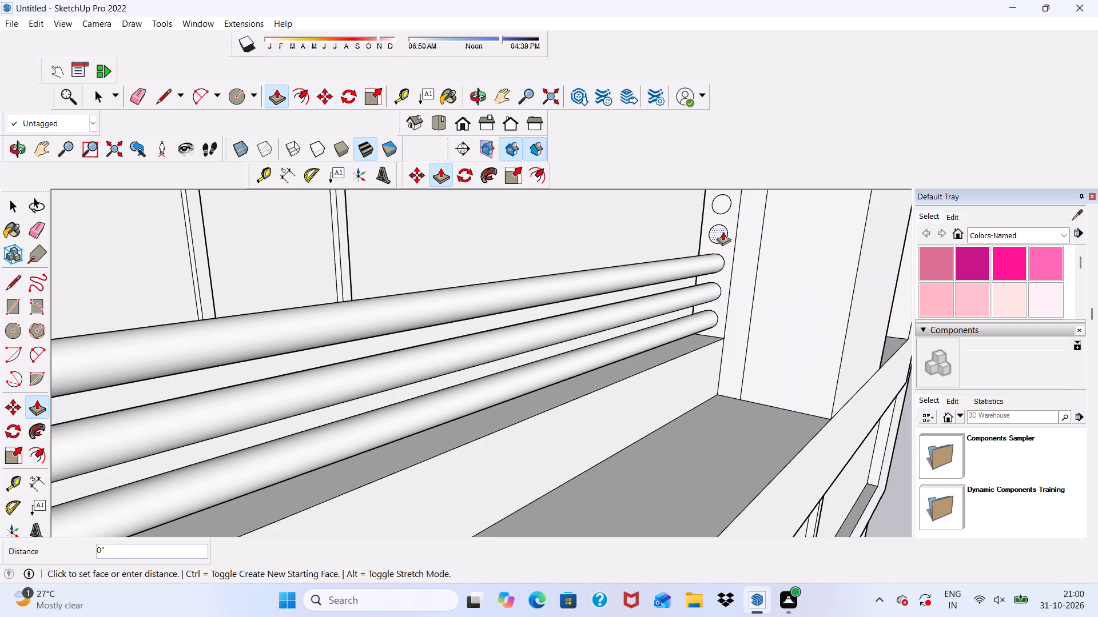
pyautogui.scroll(-5, 378, 221)
pyautogui.scroll(-11, 496, 224)
pyautogui.scroll(5, 352, 235)
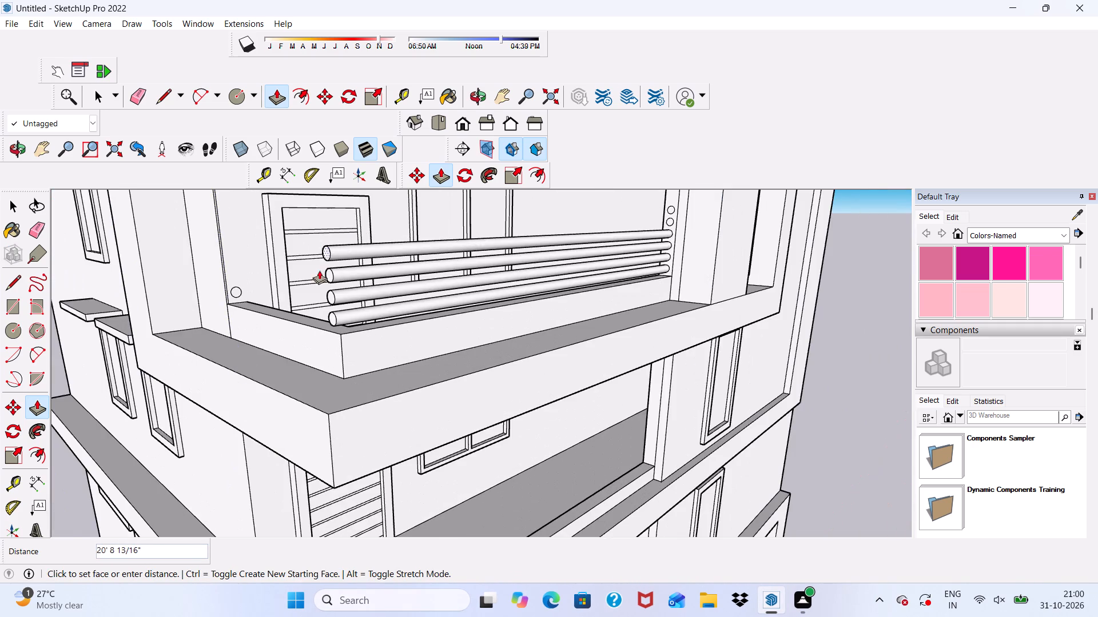
pyautogui.scroll(2, 317, 273)
pyautogui.click(337, 275)
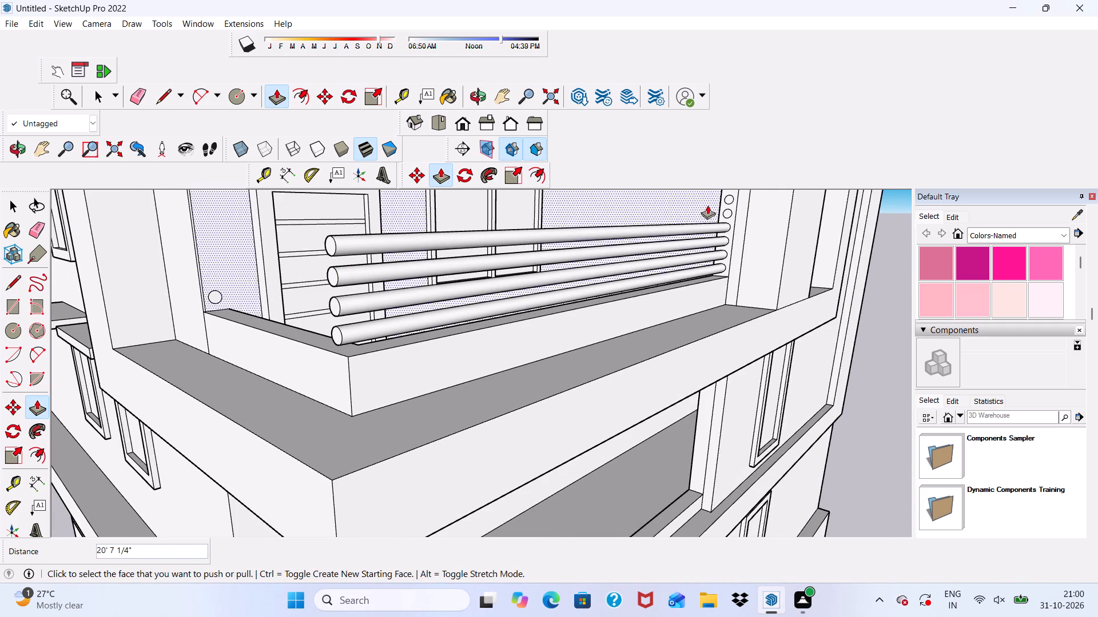
# Push/Pull the fifth circle from the bottom 20' 7 1/4" along the front parapet, level with the rails below.
pyautogui.scroll(2, 709, 205)
pyautogui.scroll(-4, 689, 256)
pyautogui.scroll(7, 716, 245)
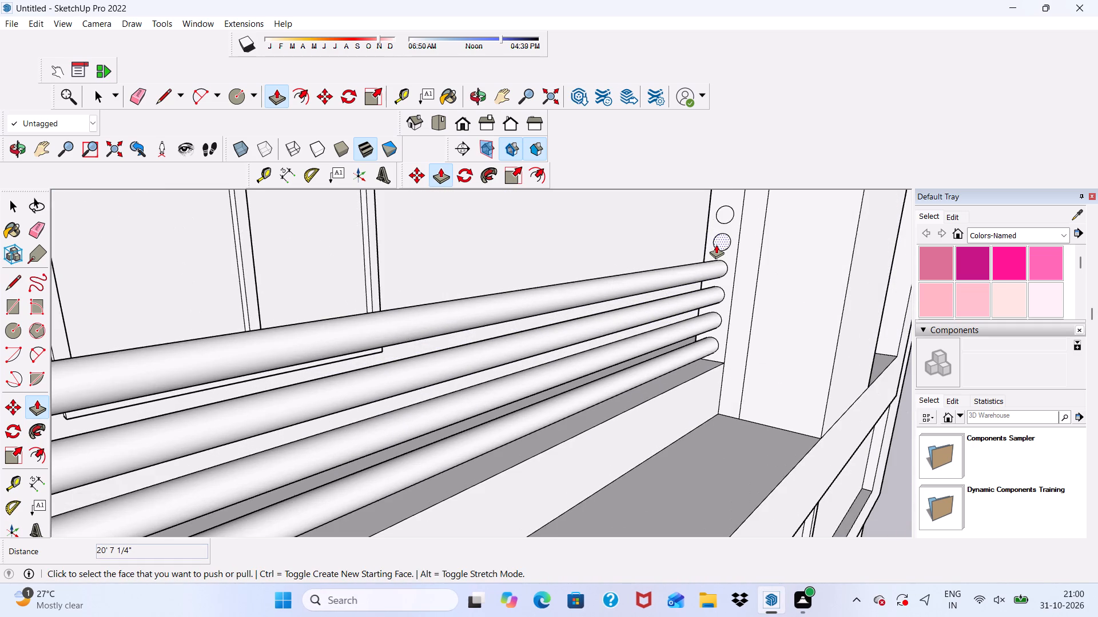
pyautogui.scroll(1, 716, 245)
pyautogui.click(720, 242)
pyautogui.scroll(-4, 413, 291)
pyautogui.scroll(-7, 339, 303)
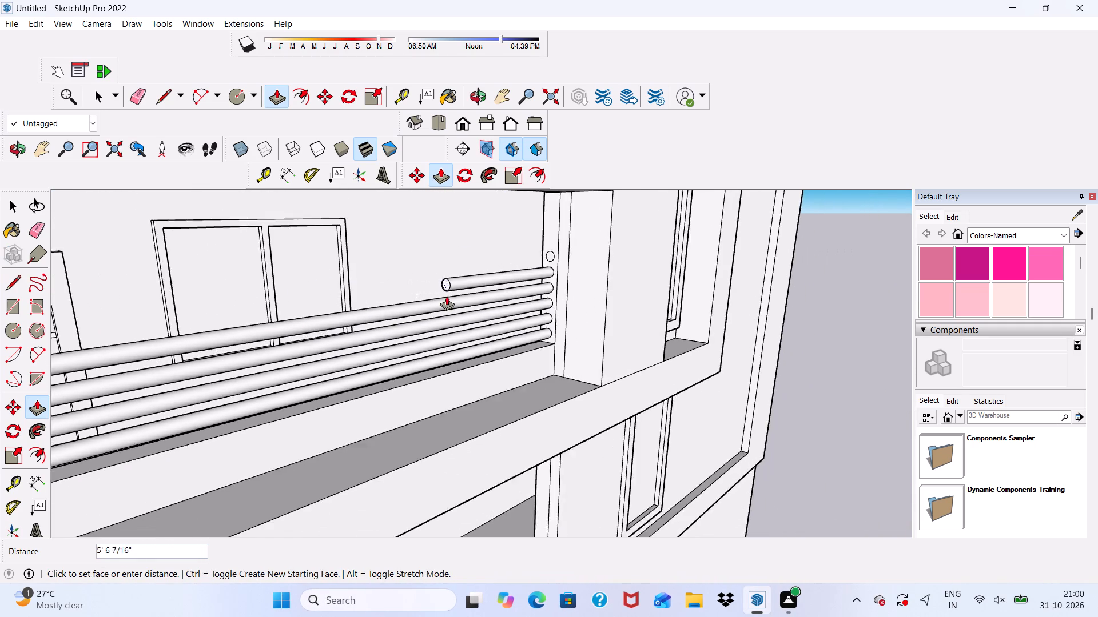
pyautogui.scroll(-3, 447, 296)
pyautogui.scroll(3, 114, 354)
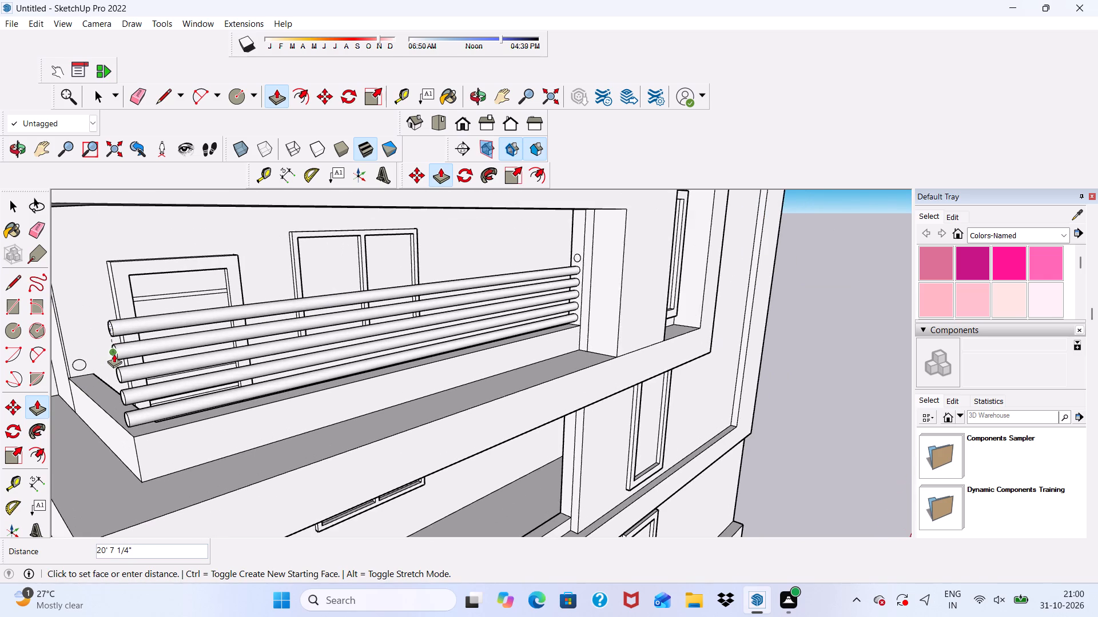
pyautogui.click(114, 354)
# Push/Pull the circle above the side parapet about 7' 4 1/2" to the lowest front rail at the outer corner.
pyautogui.scroll(-2, 119, 357)
pyautogui.moveTo(132, 369); pyautogui.dragTo(203, 351, button='middle')
pyautogui.scroll(-5, 208, 346)
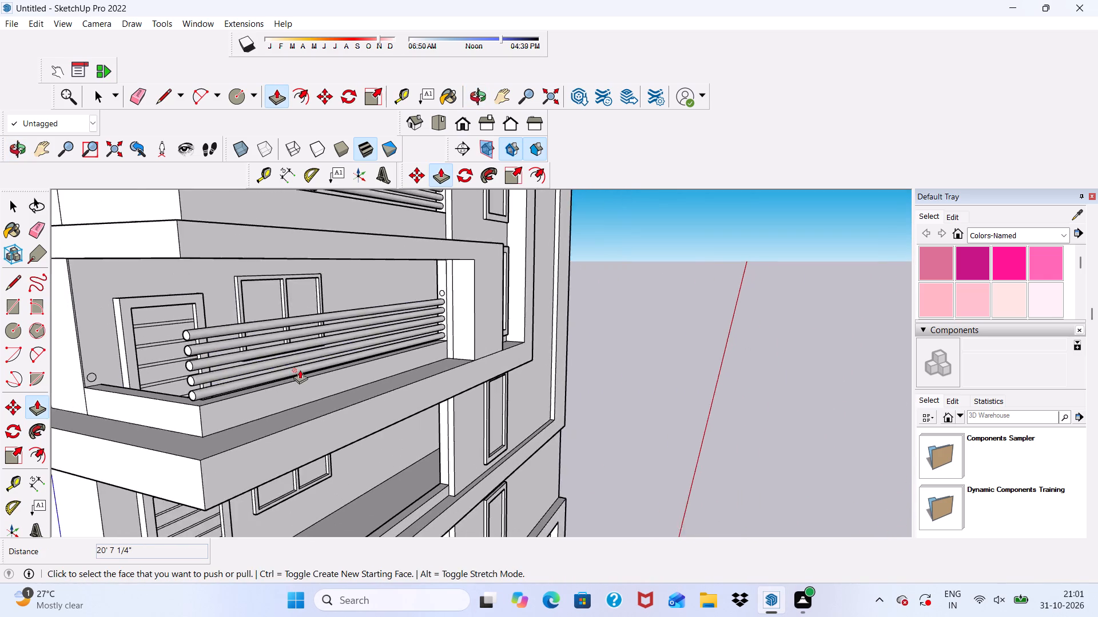
pyautogui.scroll(-4, 300, 370)
pyautogui.scroll(13, 155, 372)
pyautogui.click(158, 375)
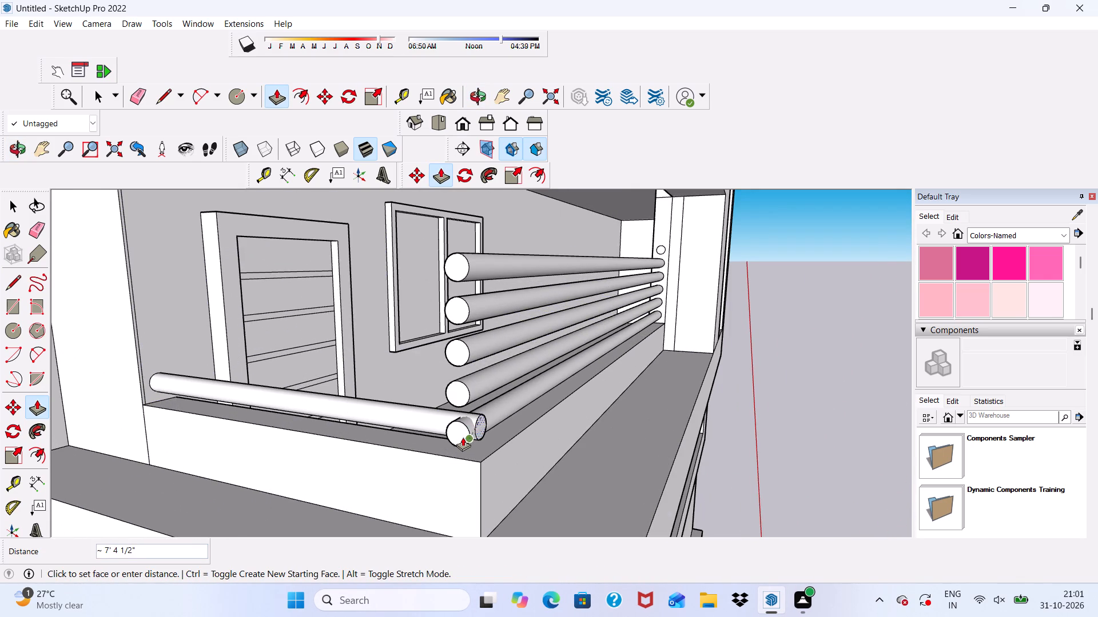
pyautogui.click(472, 432)
# Copy the side parapet's rail 7 3/16" straight up as the second side rail, level with the second front rail.
pyautogui.scroll(-4, 413, 390)
pyautogui.moveTo(413, 414); pyautogui.dragTo(486, 408, button='middle')
pyautogui.press('space')
pyautogui.scroll(-4, 376, 382)
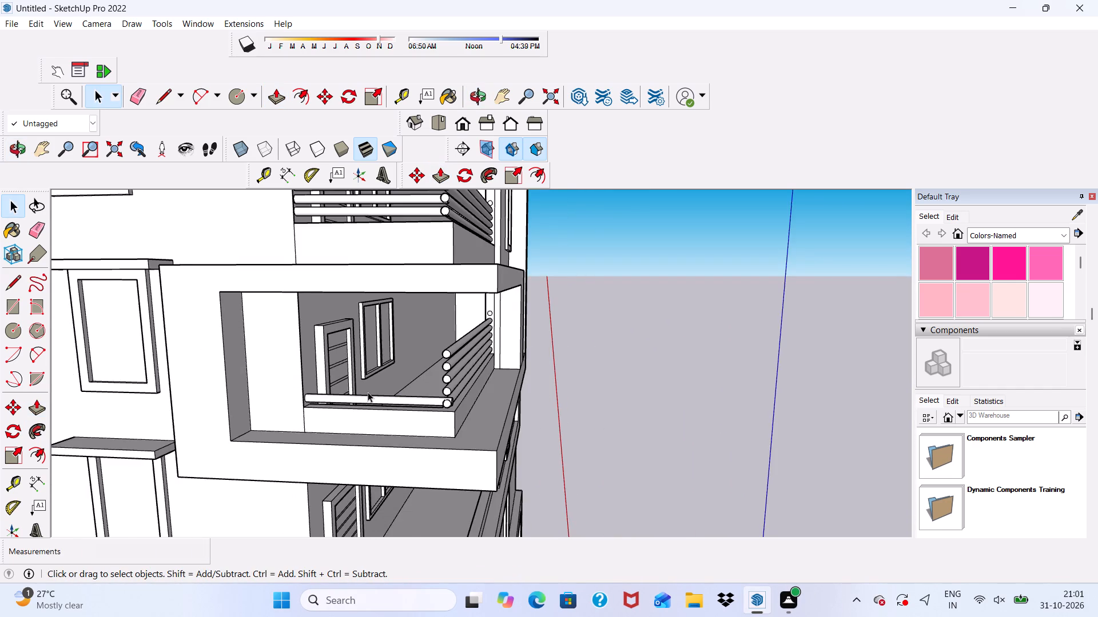
pyautogui.scroll(8, 368, 392)
pyautogui.click(352, 406)
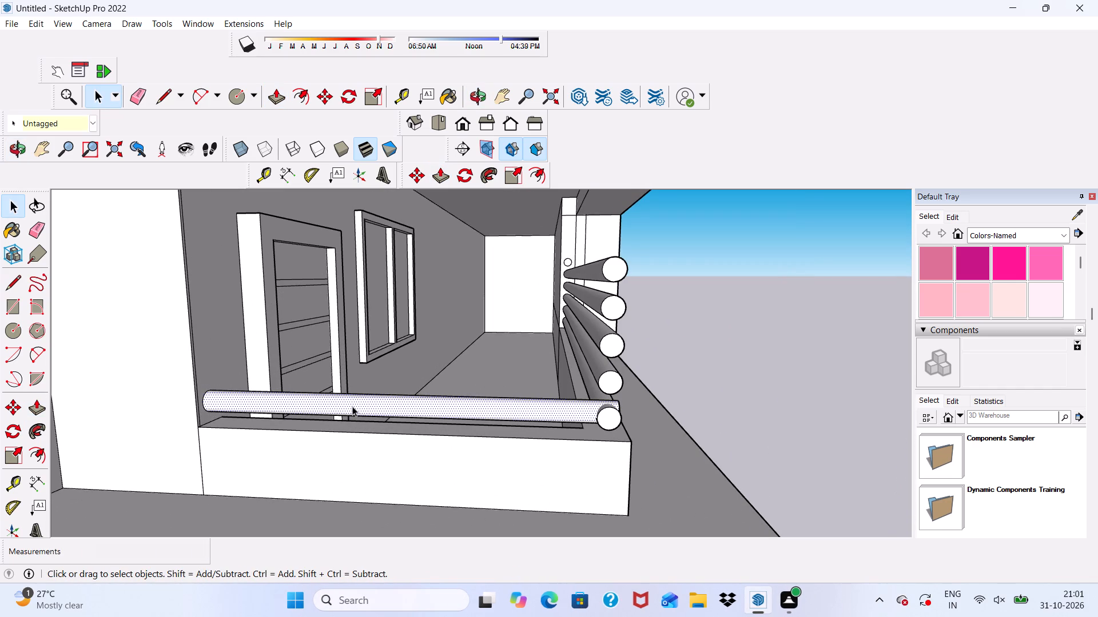
pyautogui.click(330, 89)
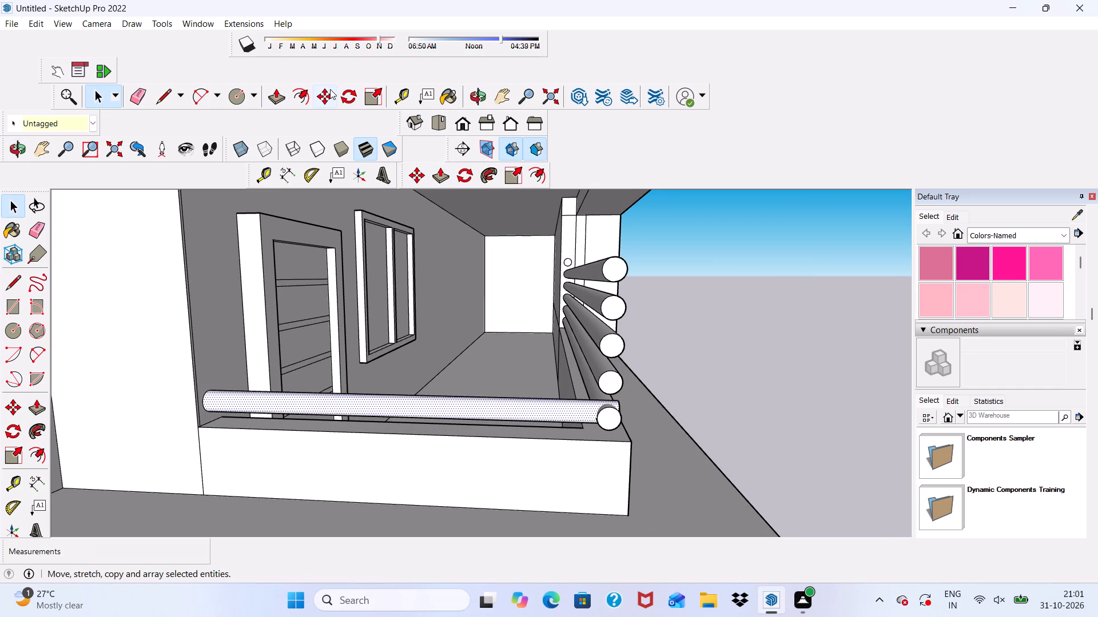
pyautogui.click(205, 411)
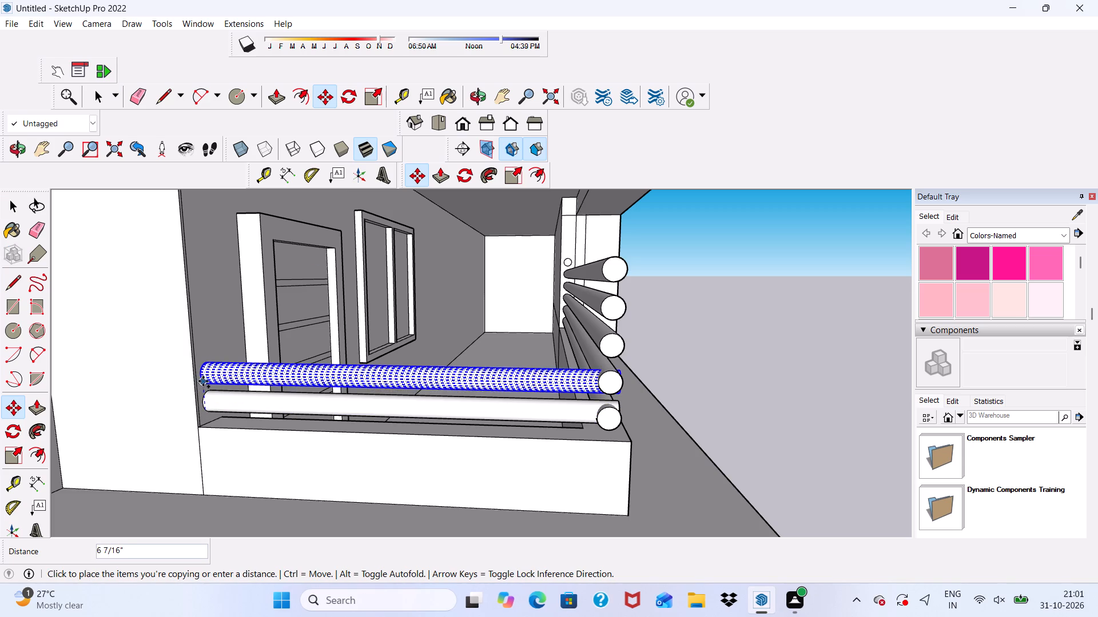
pyautogui.scroll(3, 202, 379)
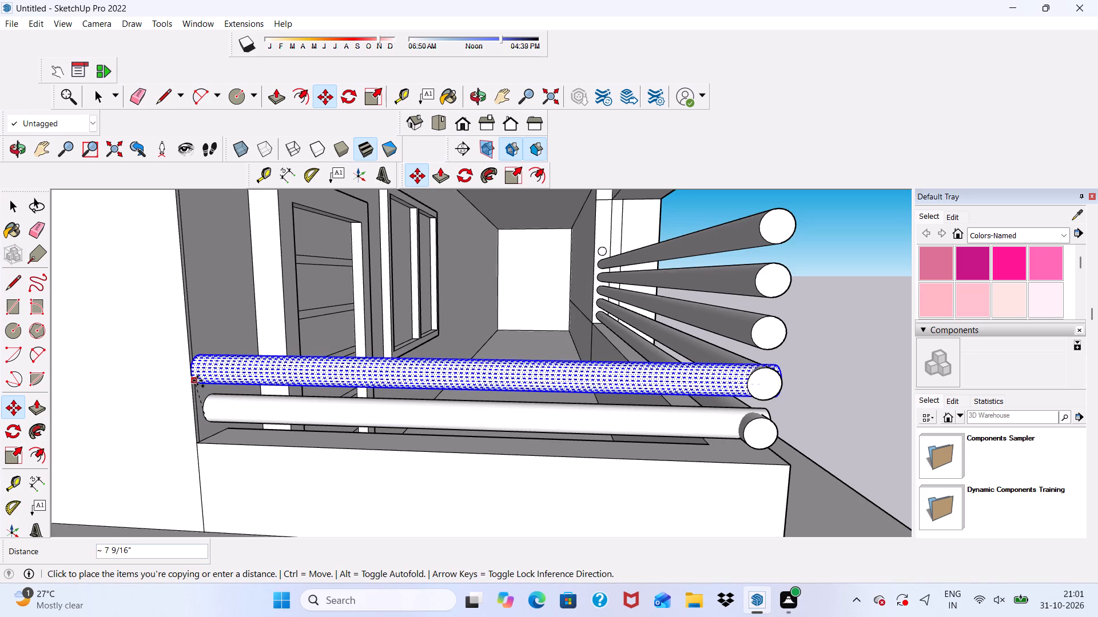
pyautogui.click(201, 378)
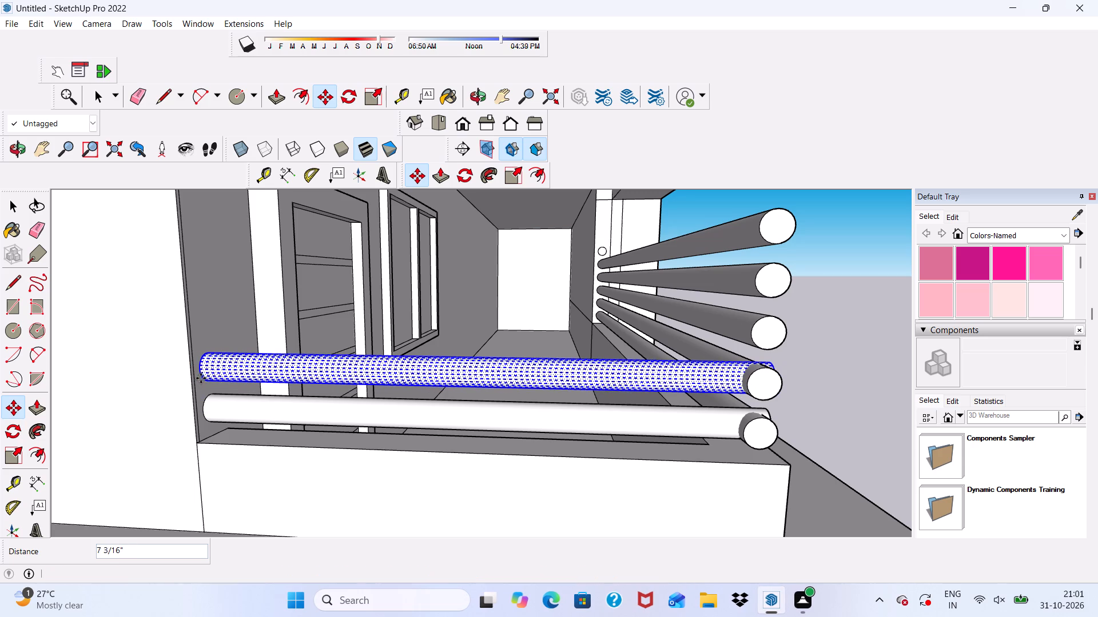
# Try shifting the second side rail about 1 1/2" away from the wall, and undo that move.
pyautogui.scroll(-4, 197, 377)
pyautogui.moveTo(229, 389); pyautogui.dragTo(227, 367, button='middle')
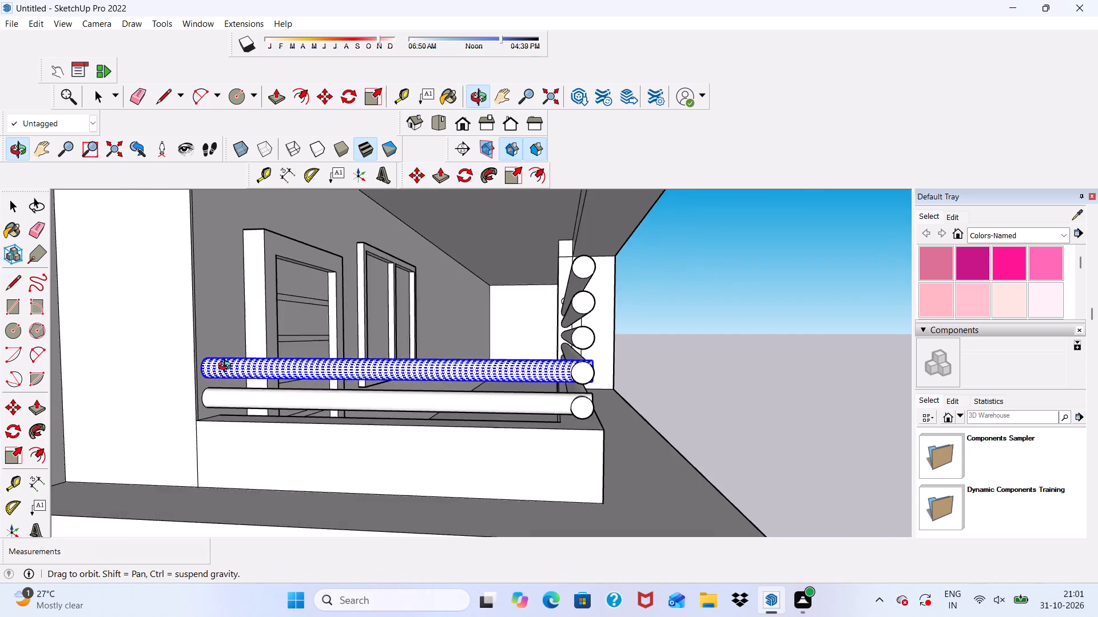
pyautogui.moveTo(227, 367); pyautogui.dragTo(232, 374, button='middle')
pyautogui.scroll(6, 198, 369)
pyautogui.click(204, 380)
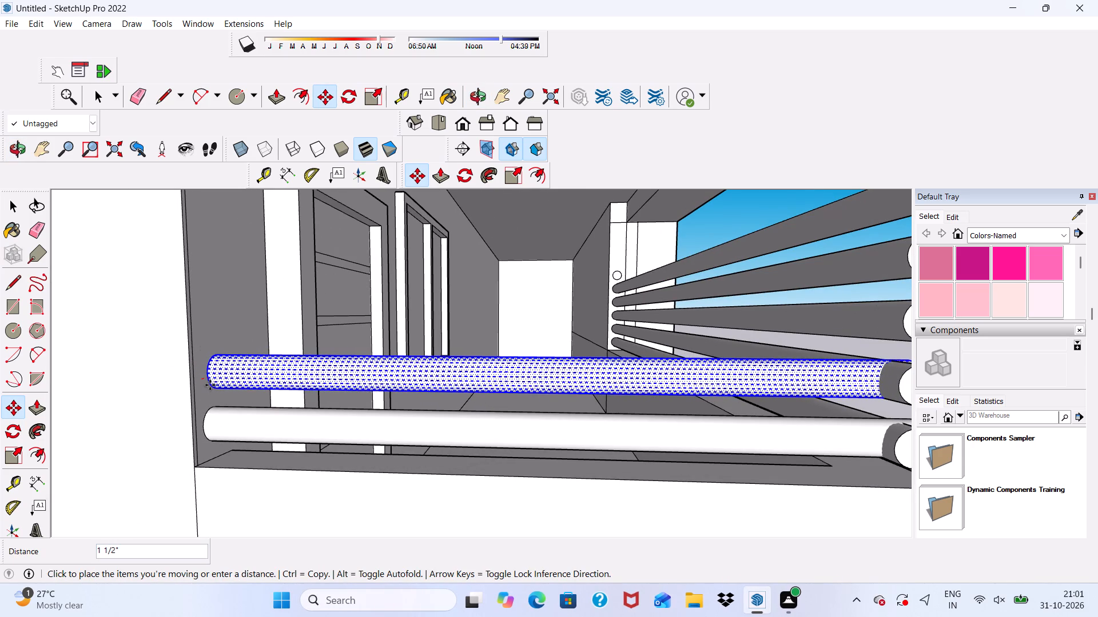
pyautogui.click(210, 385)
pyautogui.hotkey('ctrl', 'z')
# Nudge the second side rail so its wall end lines up with the lowest side rail.
pyautogui.keyDown('ctrl'); pyautogui.moveTo(217, 338); pyautogui.dragTo(218, 370); pyautogui.keyUp('ctrl')
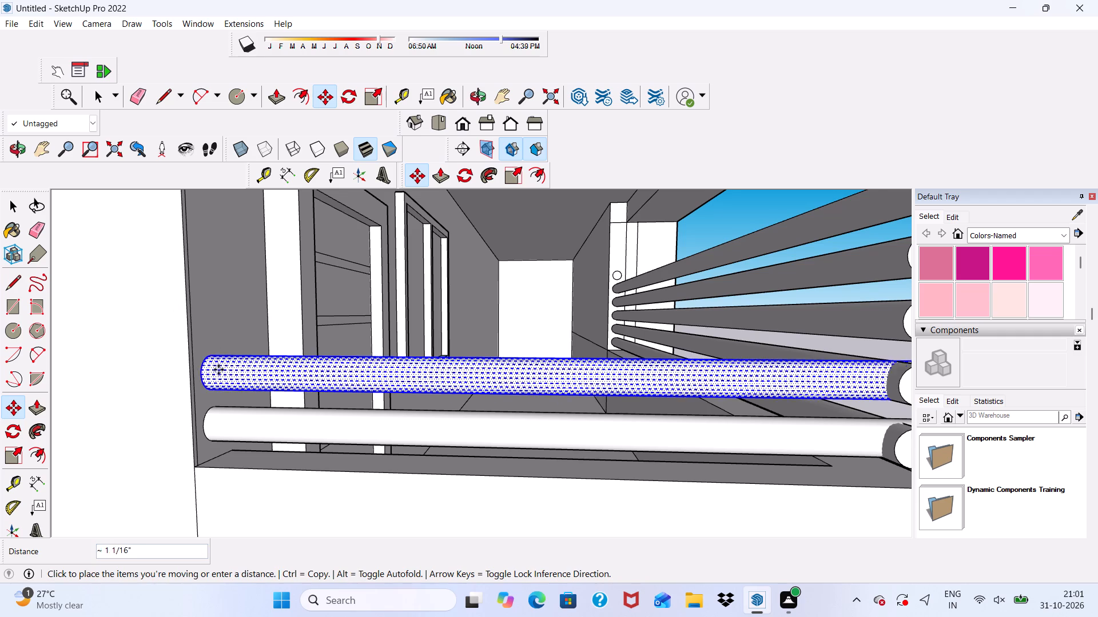
pyautogui.keyDown('ctrl'); pyautogui.moveTo(218, 370); pyautogui.dragTo(201, 394); pyautogui.keyUp('ctrl')
pyautogui.scroll(2, 198, 396)
pyautogui.press('space')
# Copy the second side rail 7 7/16" upward as the third side rail, level with the third front rail.
pyautogui.scroll(-10, 221, 367)
pyautogui.moveTo(251, 374); pyautogui.dragTo(159, 368, button='middle')
pyautogui.scroll(5, 201, 366)
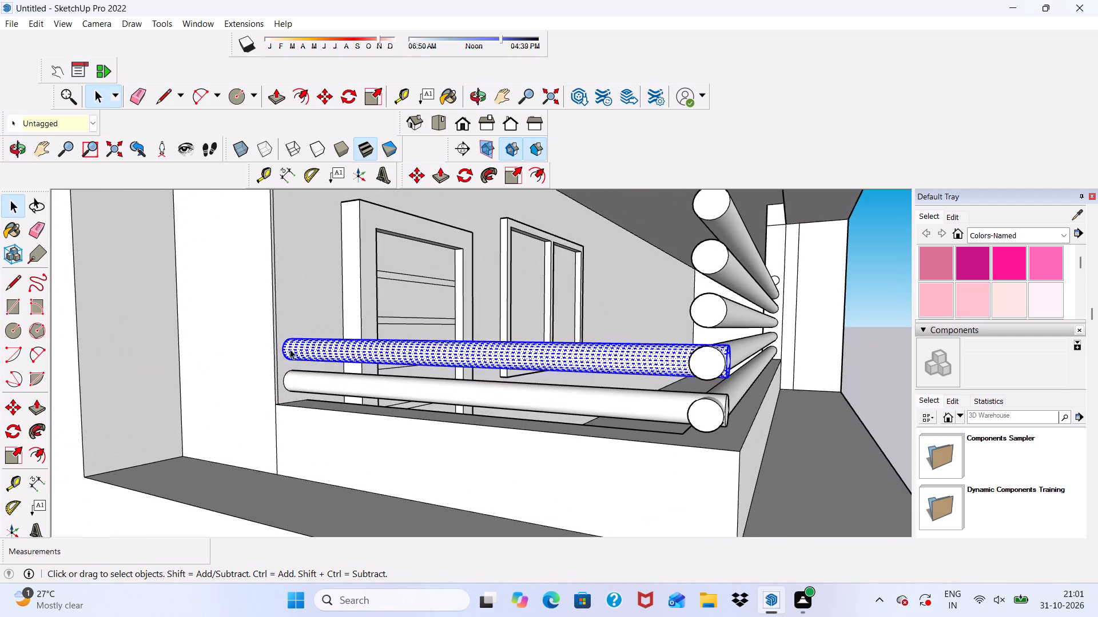
pyautogui.scroll(4, 291, 349)
pyautogui.click(315, 96)
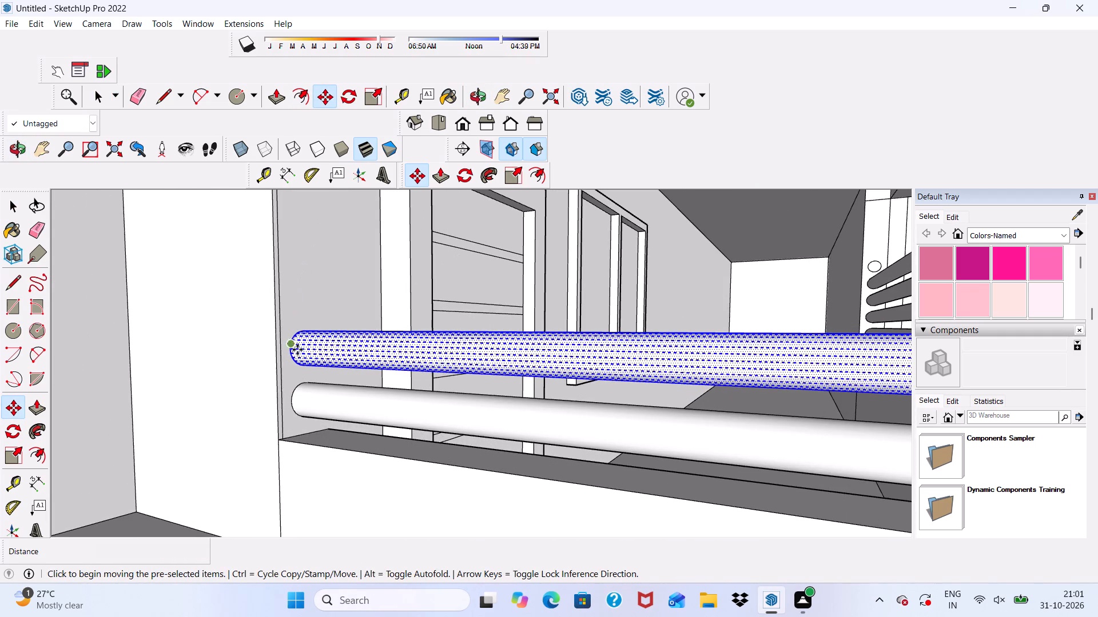
pyautogui.click(297, 356)
pyautogui.scroll(-3, 281, 286)
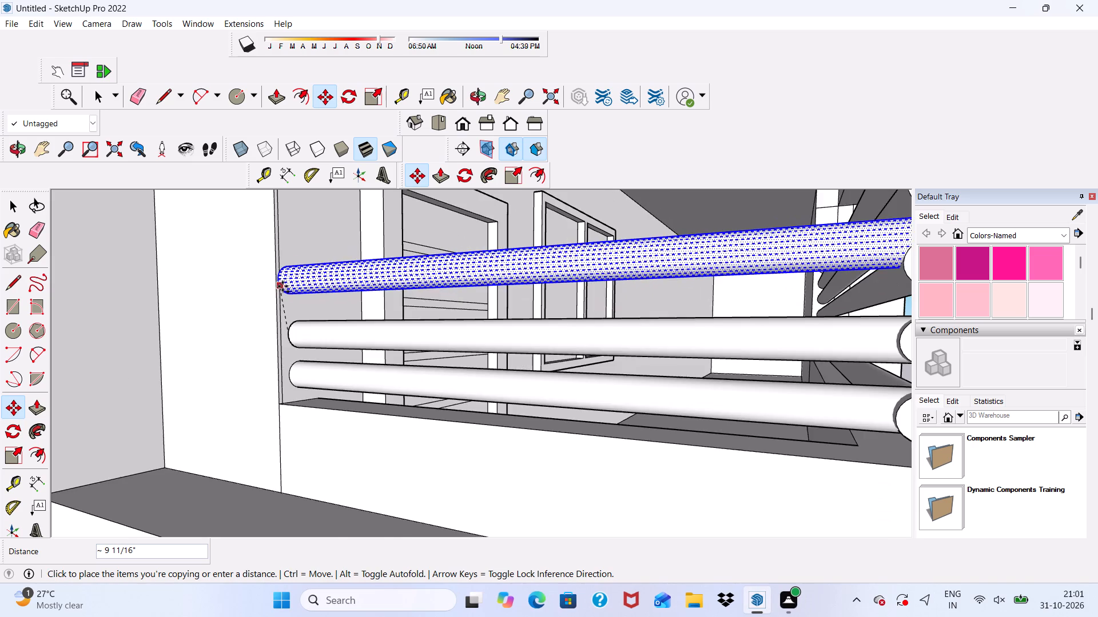
pyautogui.scroll(-5, 279, 286)
pyautogui.scroll(4, 285, 302)
pyautogui.scroll(-2, 280, 299)
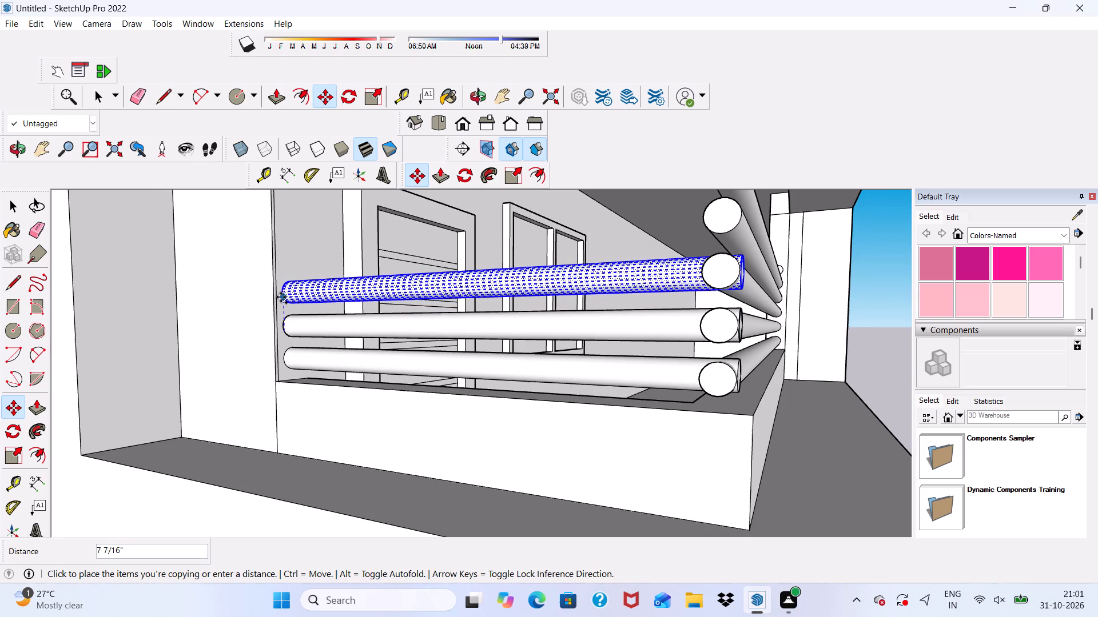
pyautogui.click(281, 297)
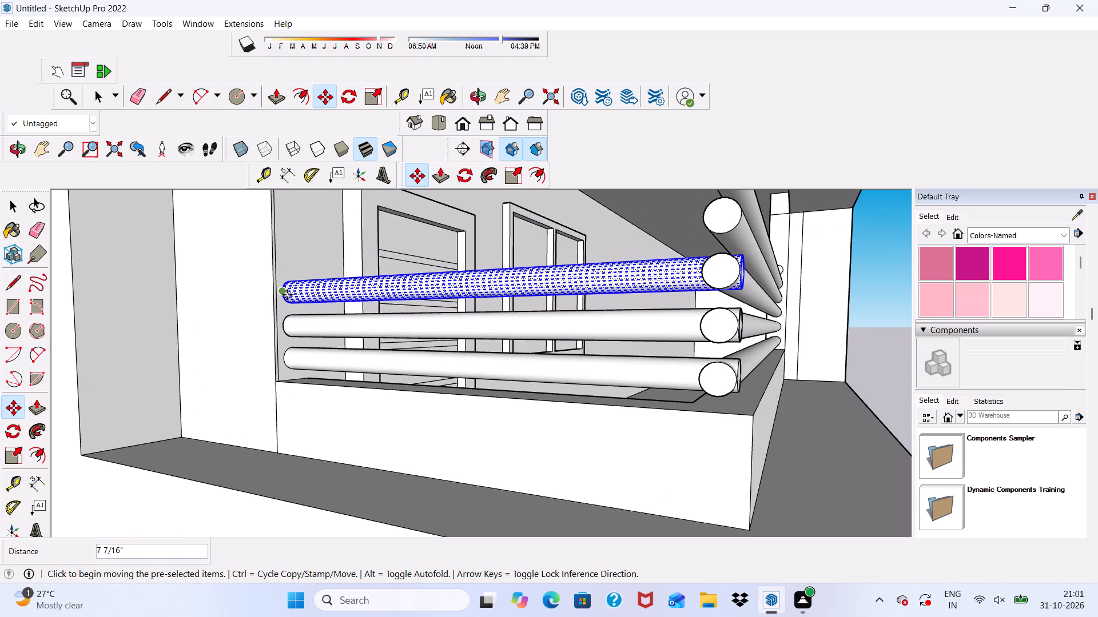
pyautogui.click(287, 295)
pyautogui.press('space')
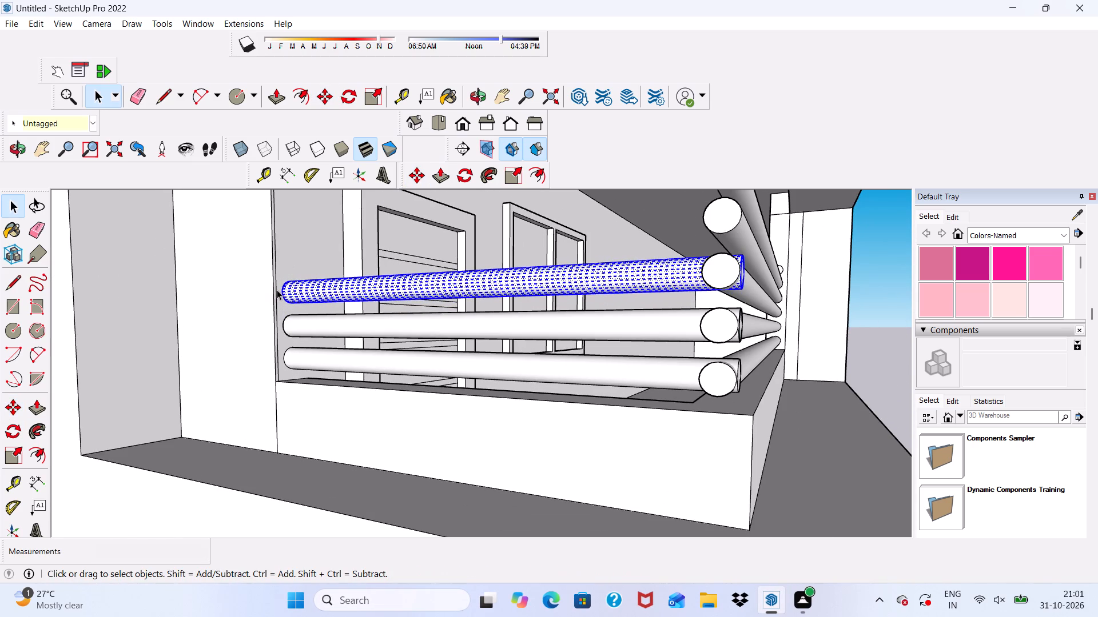
# Copy the third side rail about 7 5/16" upward as the fourth side rail, level with the fourth front rail.
pyautogui.scroll(2, 286, 295)
pyautogui.click(329, 95)
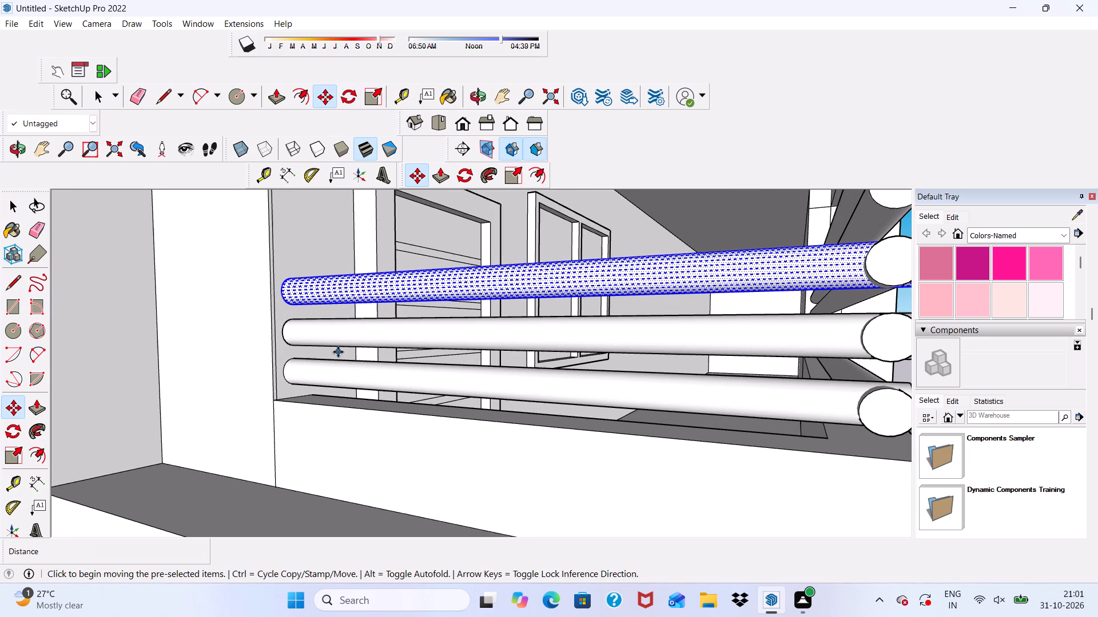
pyautogui.scroll(3, 337, 351)
pyautogui.scroll(3, 308, 289)
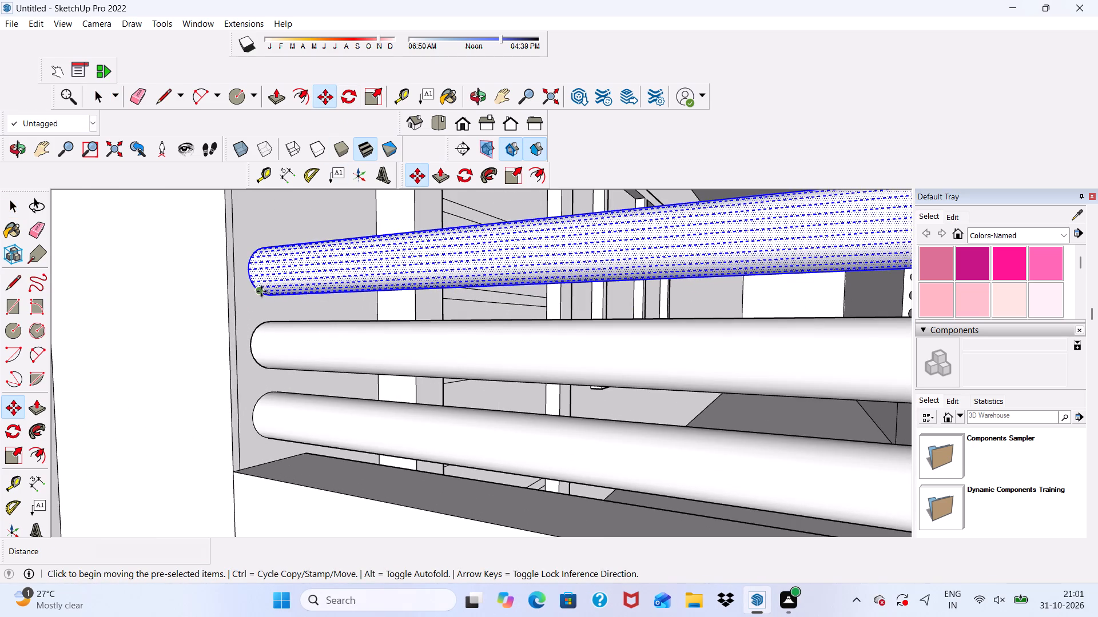
pyautogui.click(261, 291)
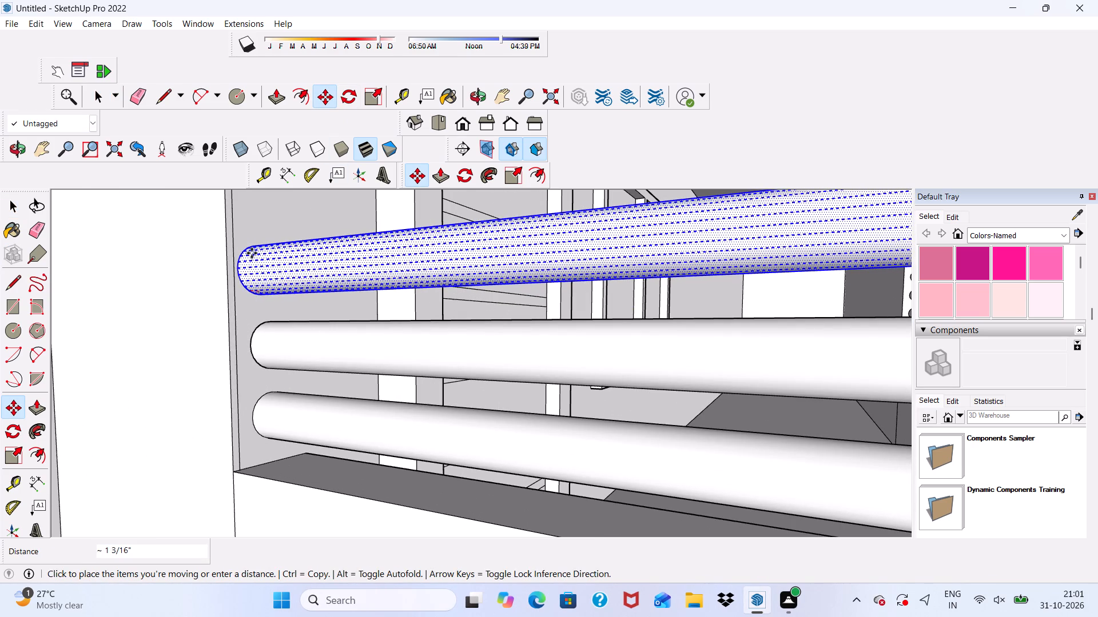
pyautogui.scroll(-10, 240, 251)
pyautogui.scroll(-11, 253, 242)
pyautogui.scroll(4, 279, 223)
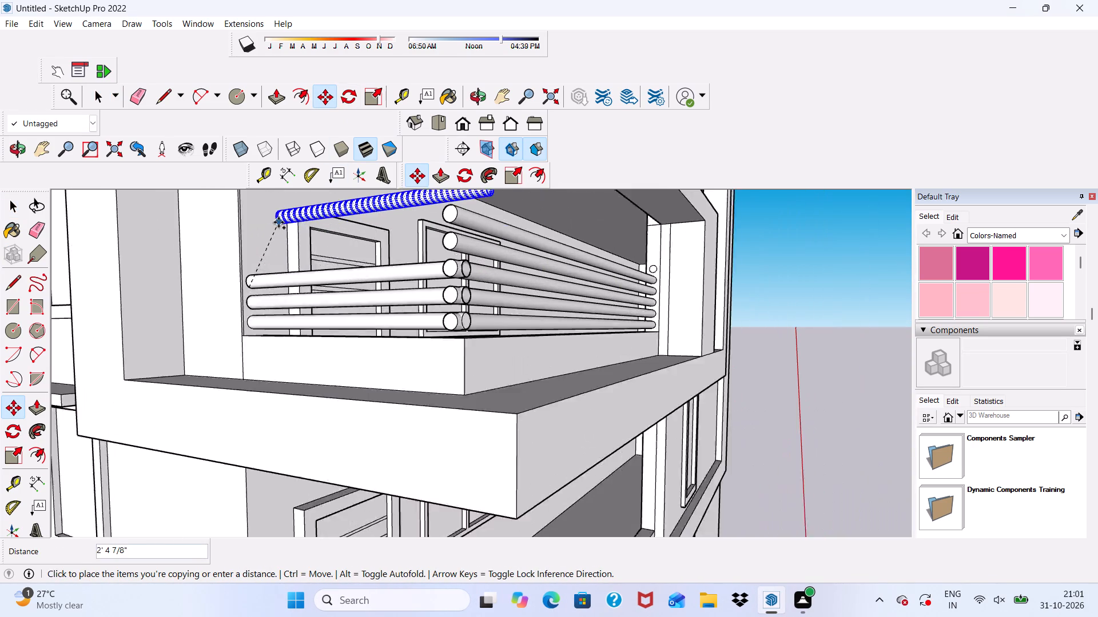
pyautogui.scroll(2, 279, 222)
pyautogui.scroll(-1, 279, 241)
pyautogui.scroll(6, 250, 262)
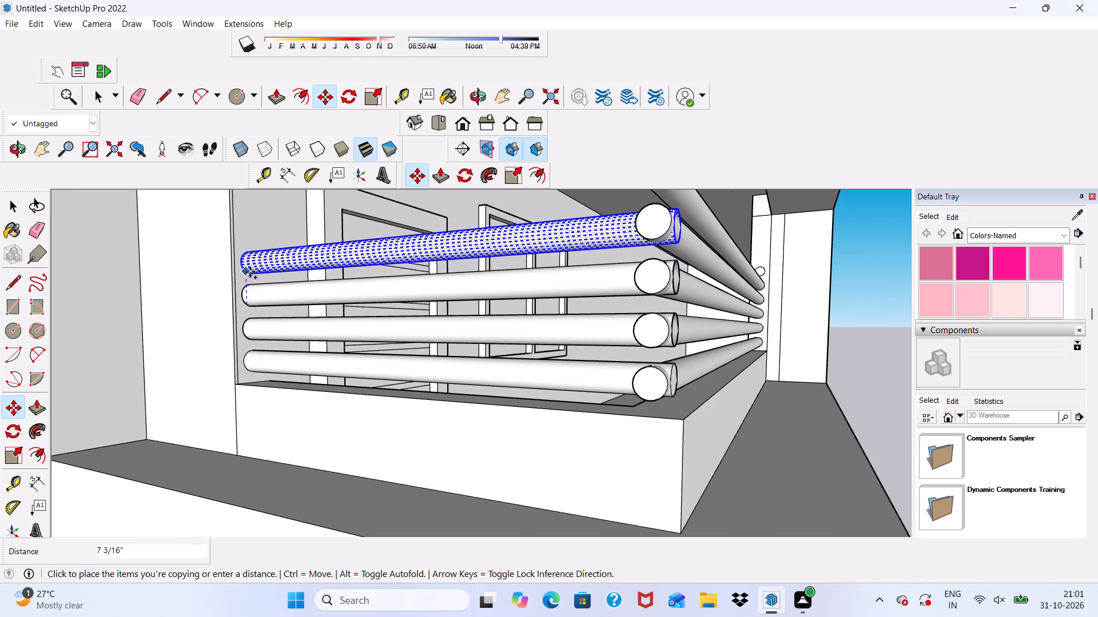
pyautogui.scroll(1, 250, 272)
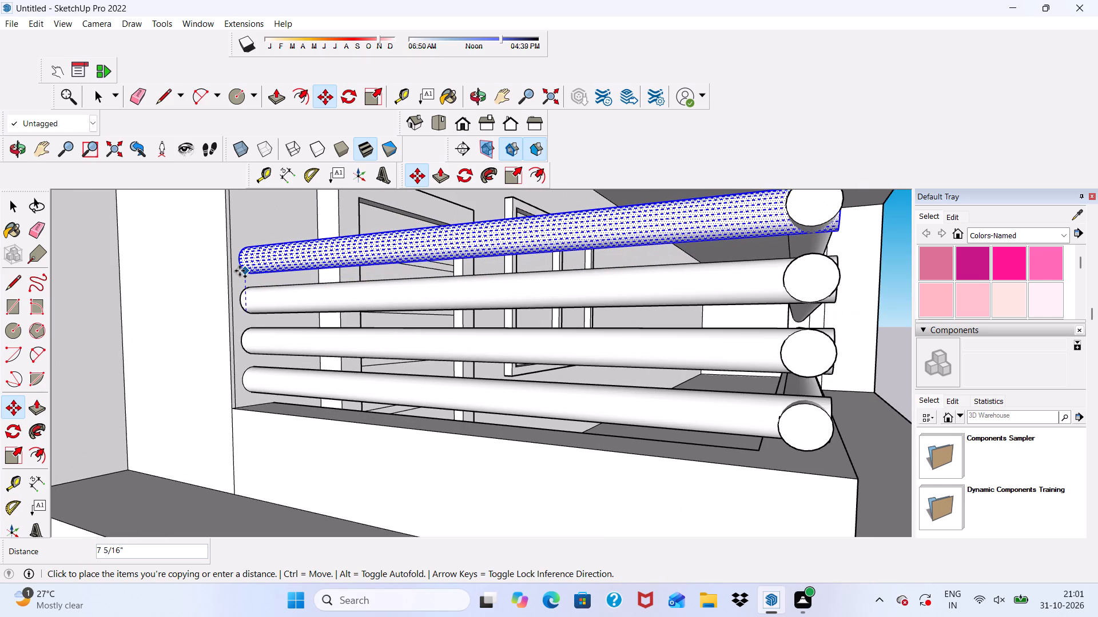
pyautogui.click(240, 270)
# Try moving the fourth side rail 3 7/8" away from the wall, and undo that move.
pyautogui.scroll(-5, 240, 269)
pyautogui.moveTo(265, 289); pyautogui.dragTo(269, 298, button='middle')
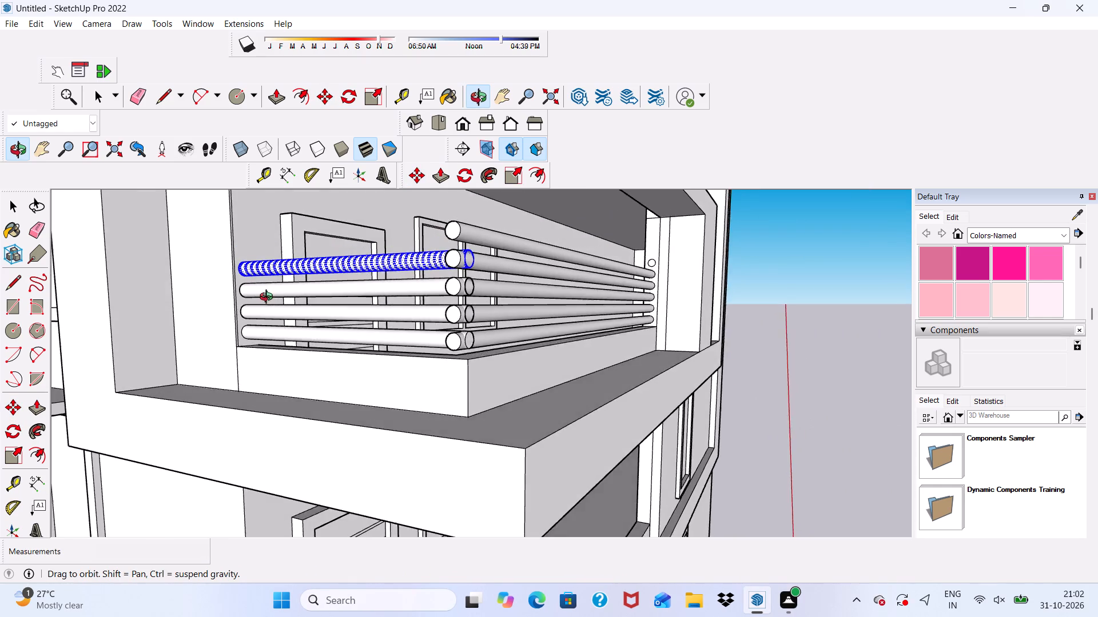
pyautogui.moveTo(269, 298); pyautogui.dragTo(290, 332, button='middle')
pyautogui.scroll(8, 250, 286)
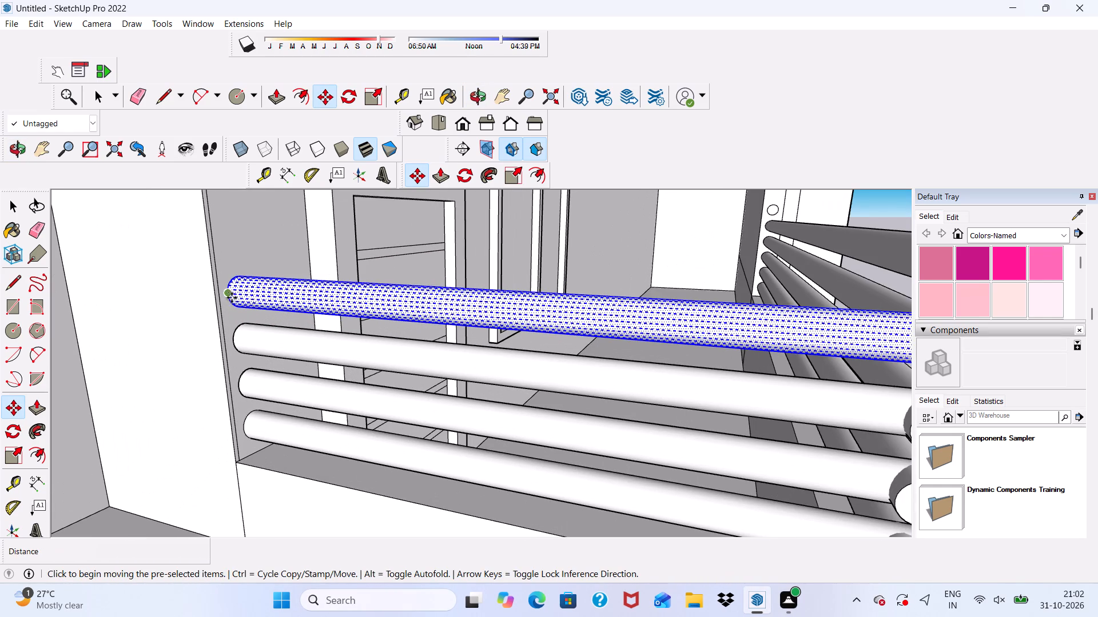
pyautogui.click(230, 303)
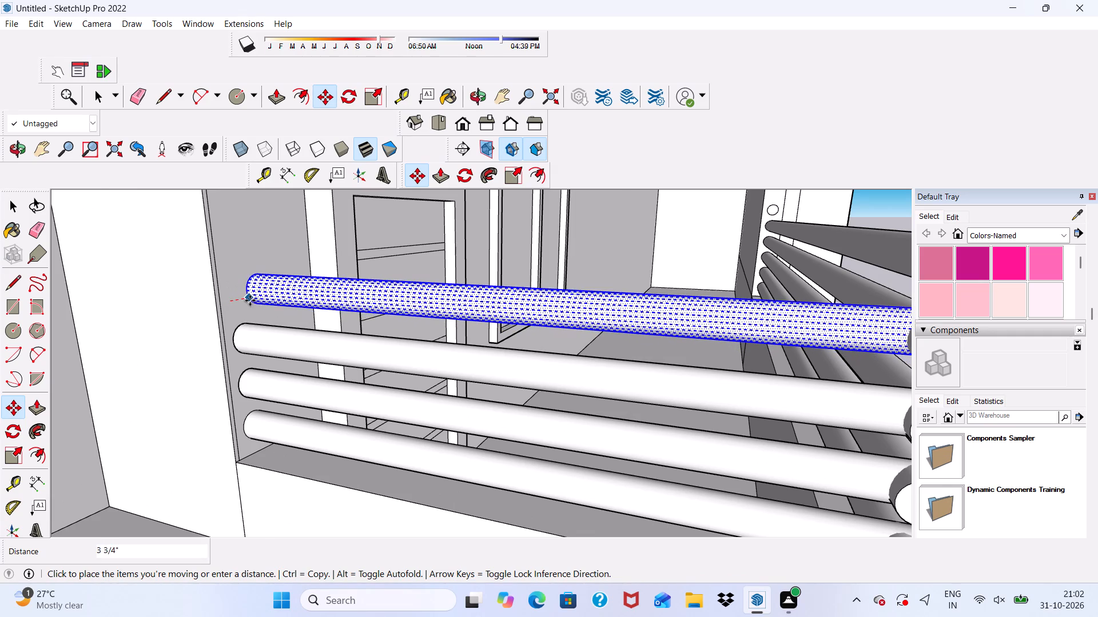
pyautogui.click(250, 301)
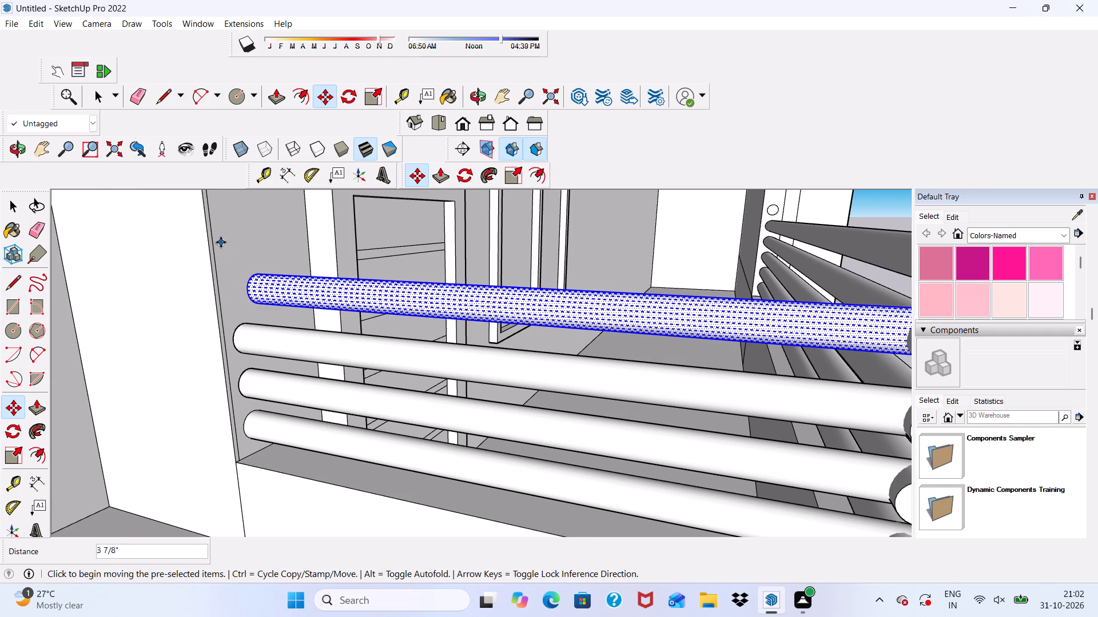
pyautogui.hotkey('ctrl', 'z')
# Copy the fourth side rail 6 15/16" upward as the fifth side rail, level with the top front rail.
pyautogui.click(236, 306)
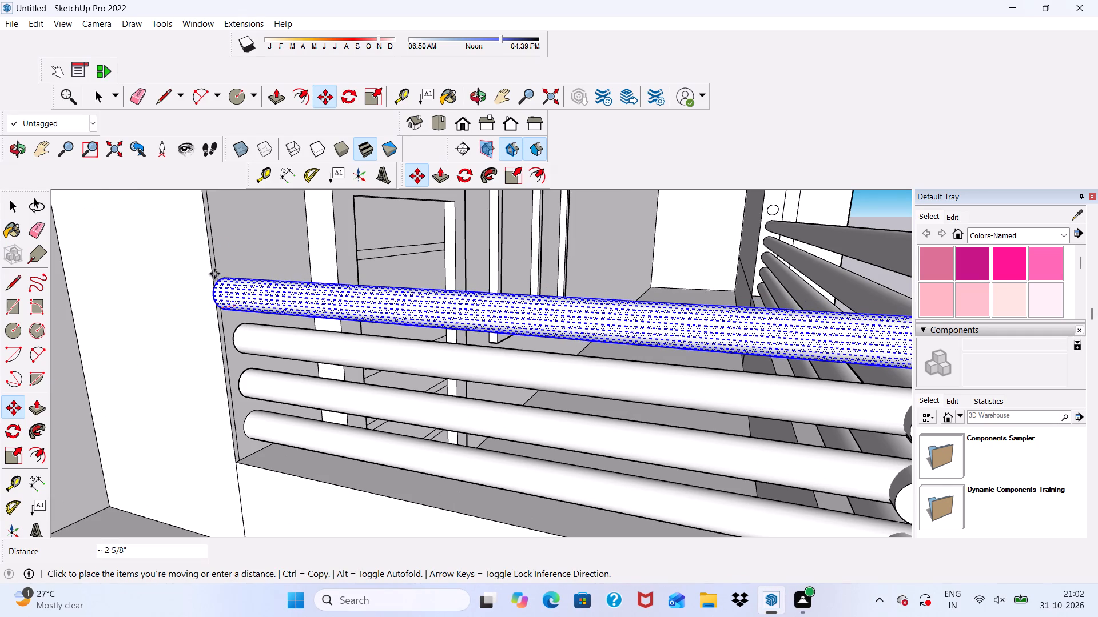
pyautogui.scroll(-3, 228, 250)
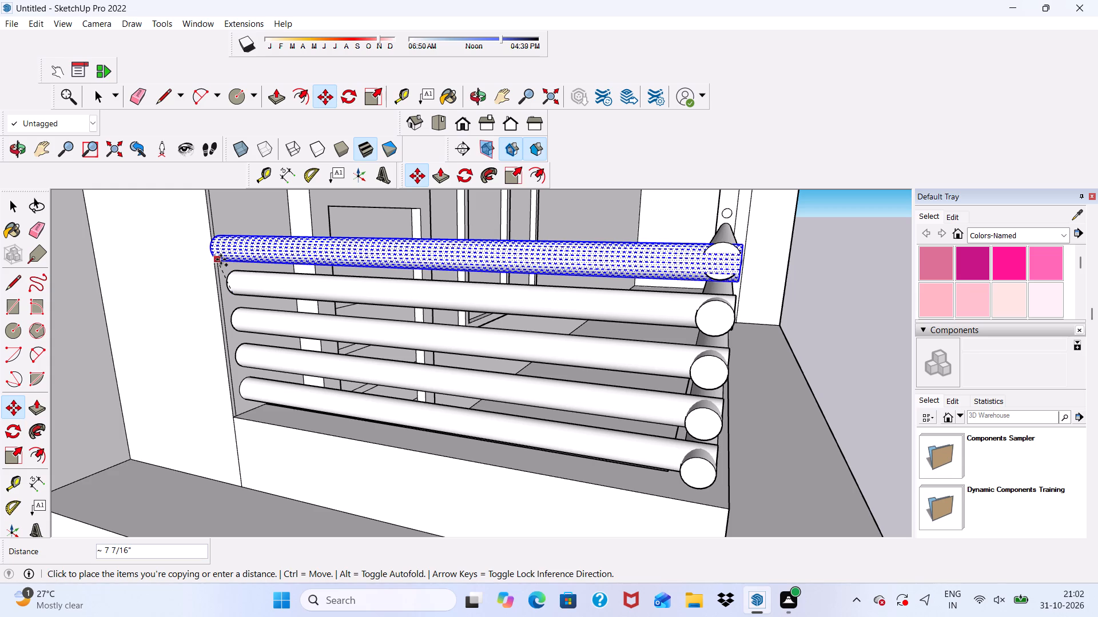
pyautogui.click(222, 258)
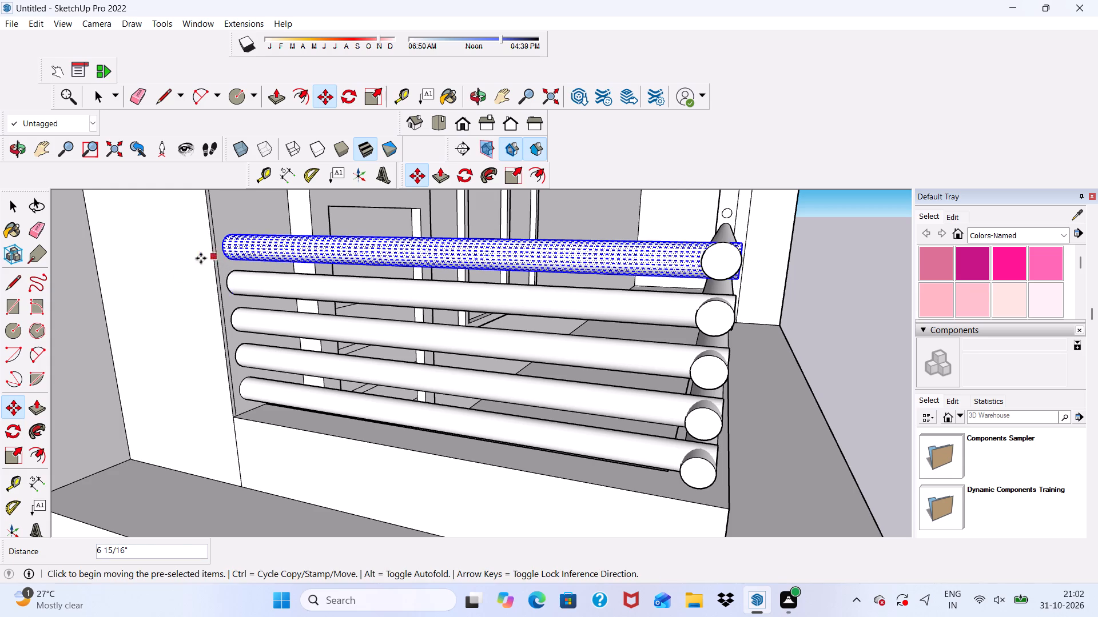
pyautogui.scroll(-11, 189, 265)
pyautogui.press('space')
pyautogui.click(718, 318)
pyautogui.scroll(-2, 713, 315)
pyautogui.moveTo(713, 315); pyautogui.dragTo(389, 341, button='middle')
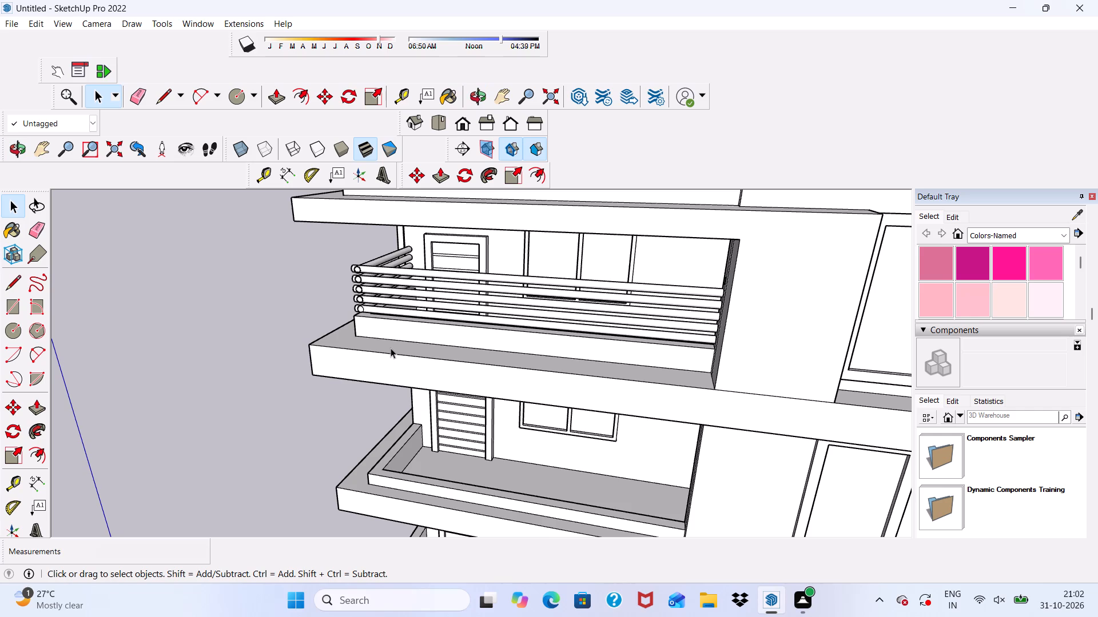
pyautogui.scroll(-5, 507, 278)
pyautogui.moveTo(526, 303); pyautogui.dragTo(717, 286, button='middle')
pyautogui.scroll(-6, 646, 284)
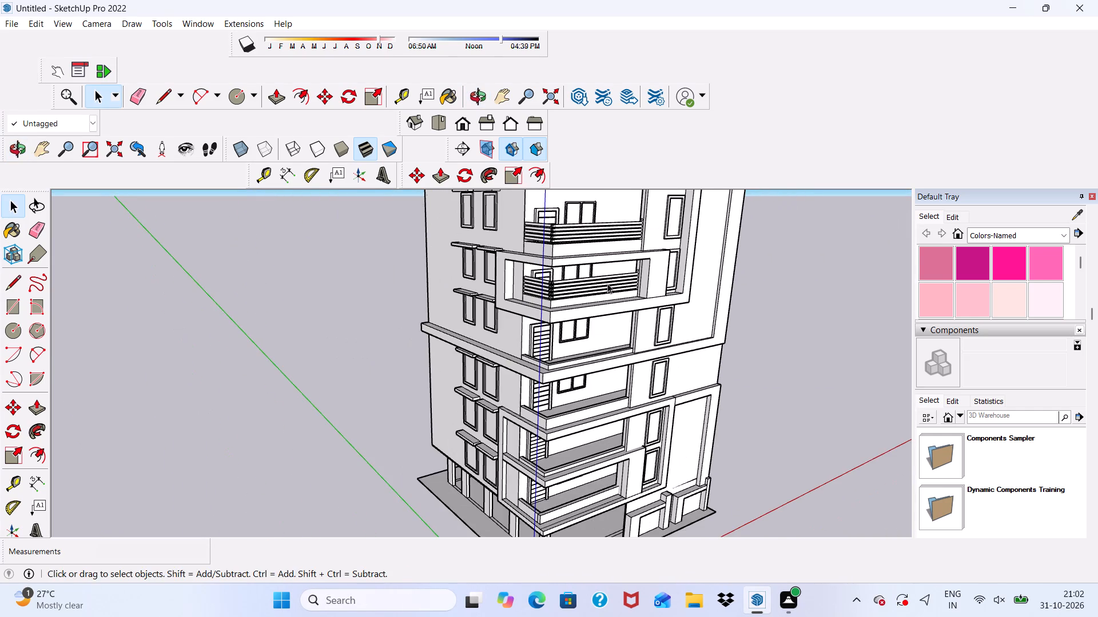
# Copy the rail circle on the railed balcony's end pillar 14' 4 1/4" straight down, just above the parapet of the balcony below.
pyautogui.moveTo(607, 283); pyautogui.dragTo(524, 297, button='middle')
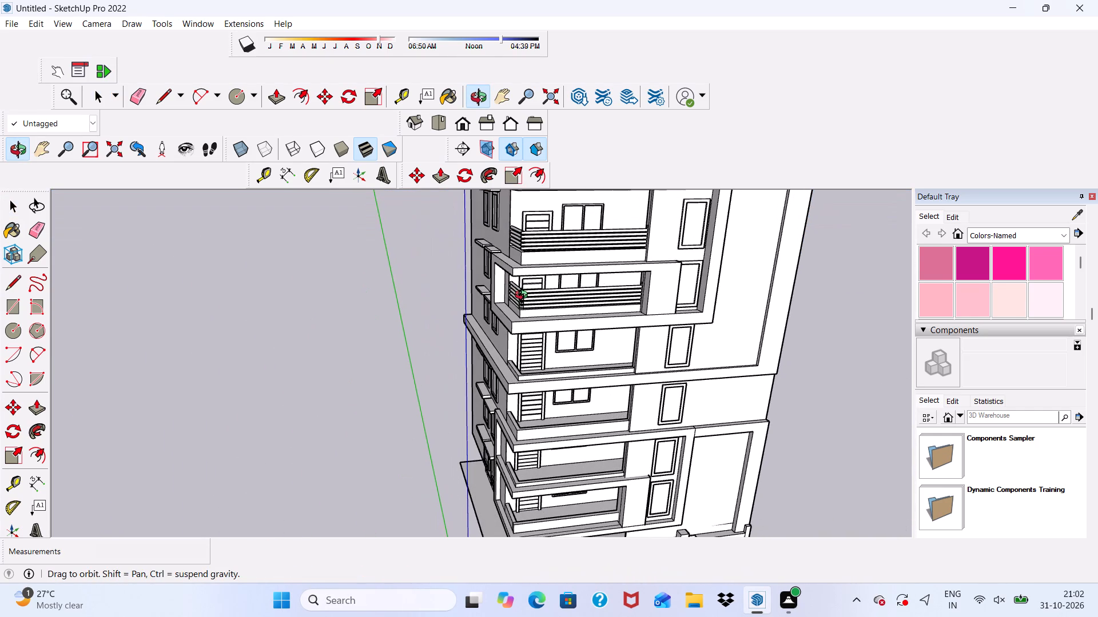
pyautogui.moveTo(524, 297); pyautogui.dragTo(526, 306, button='middle')
pyautogui.scroll(15, 631, 264)
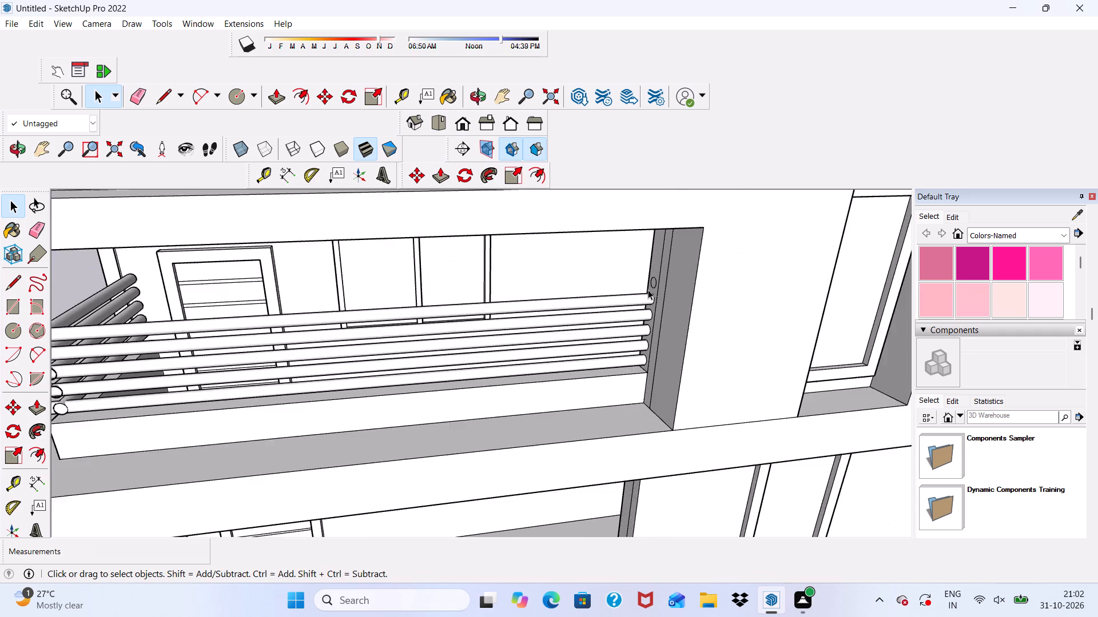
pyautogui.scroll(4, 648, 290)
pyautogui.click(659, 279)
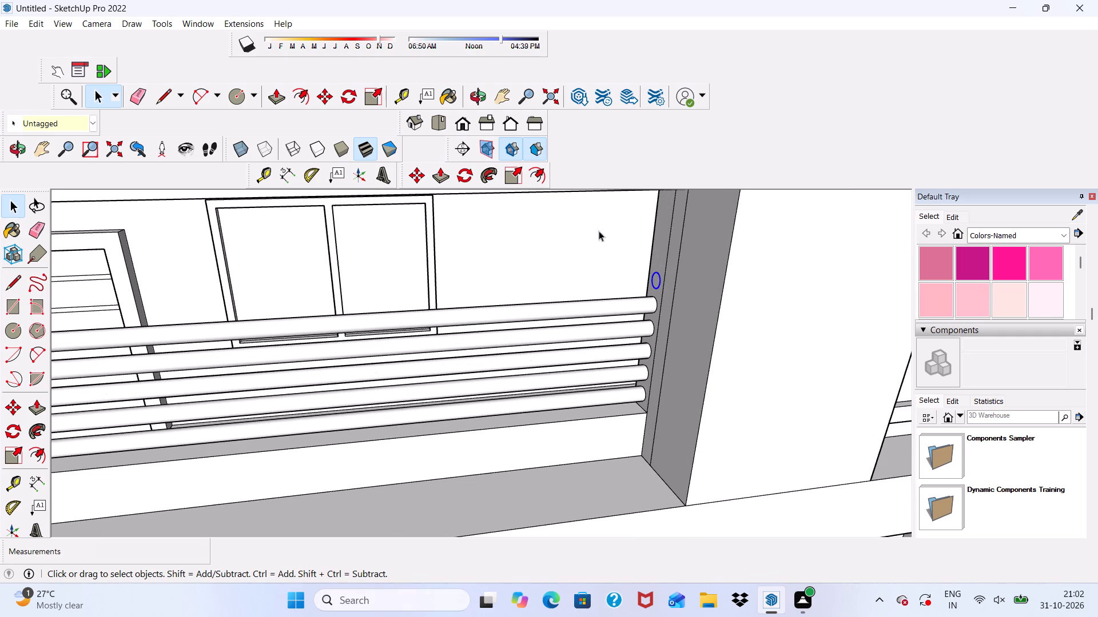
pyautogui.click(415, 178)
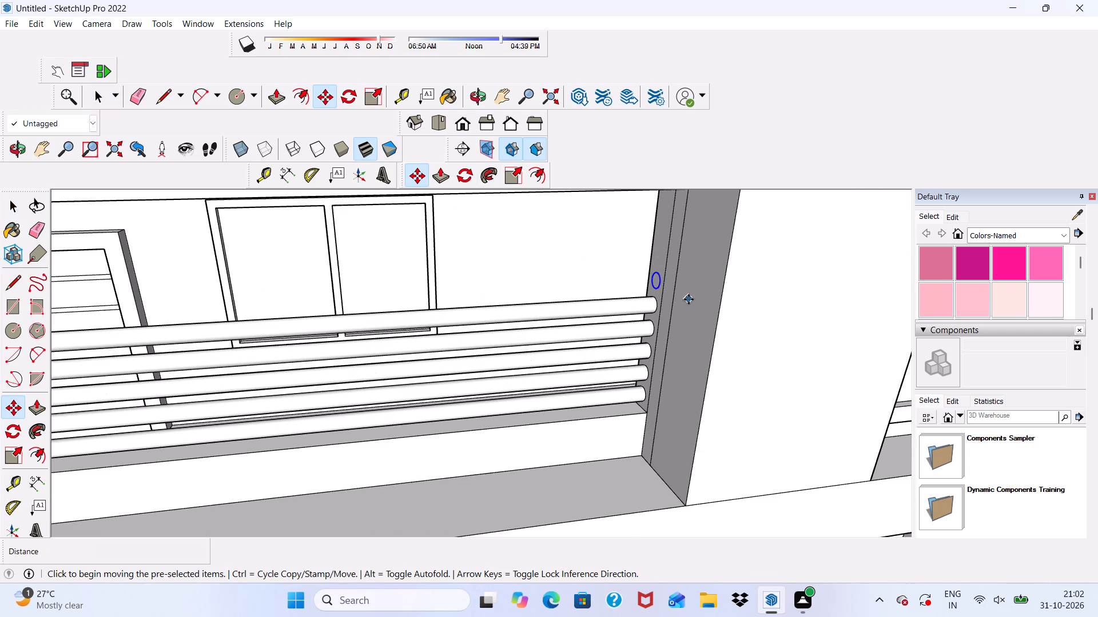
pyautogui.click(650, 281)
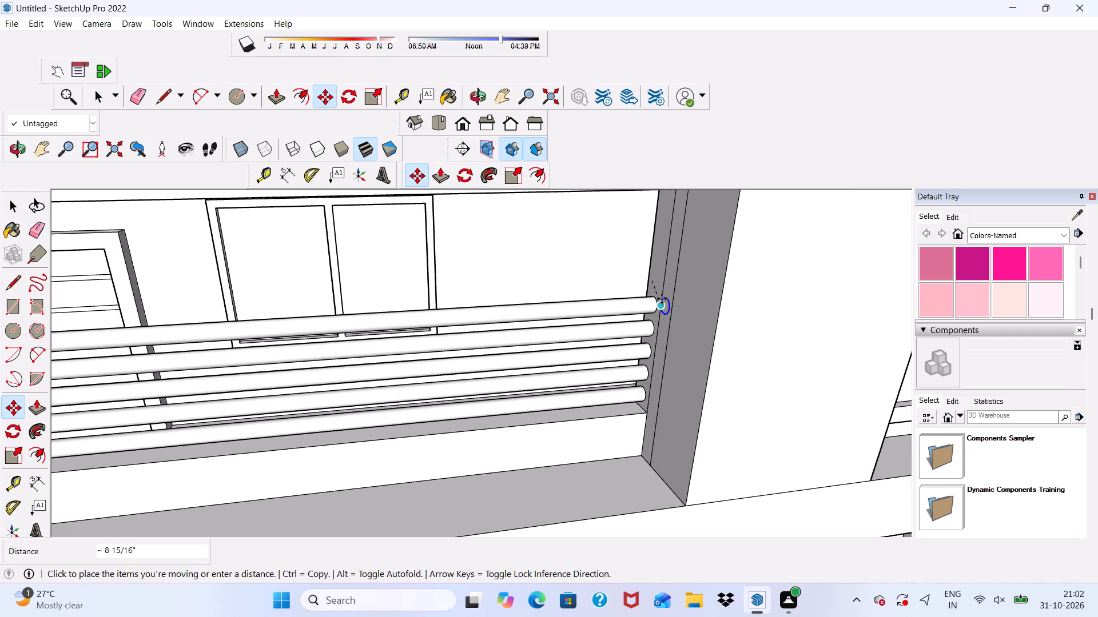
pyautogui.scroll(-10, 668, 303)
pyautogui.scroll(4, 598, 493)
pyautogui.scroll(-4, 598, 441)
pyautogui.moveTo(601, 437); pyautogui.dragTo(607, 414, button='middle')
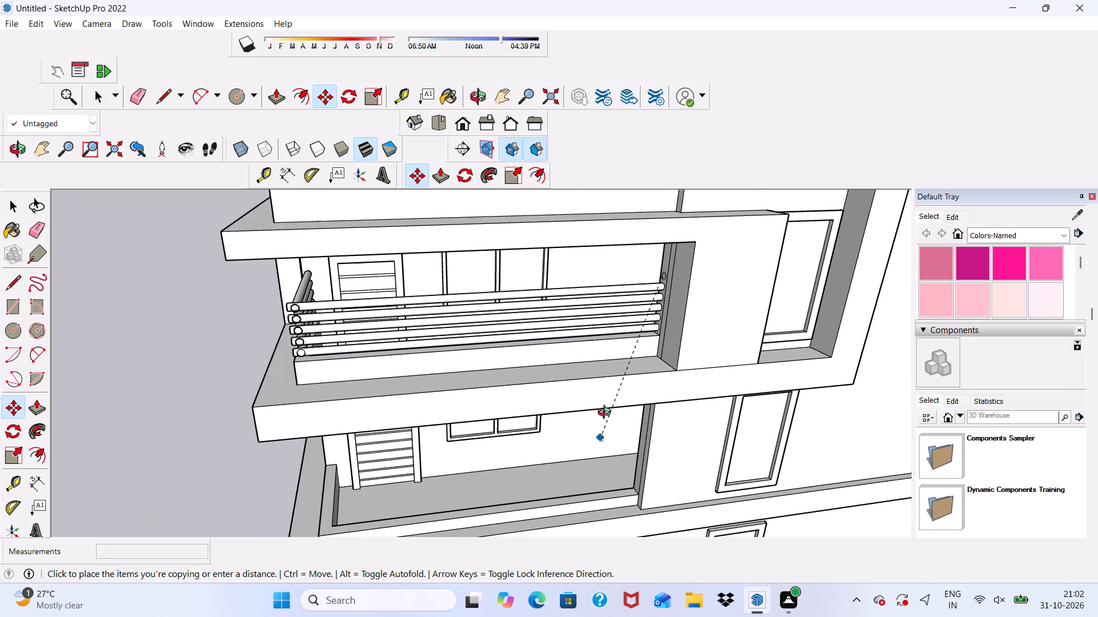
pyautogui.moveTo(607, 414); pyautogui.dragTo(707, 362, button='middle')
pyautogui.scroll(8, 639, 480)
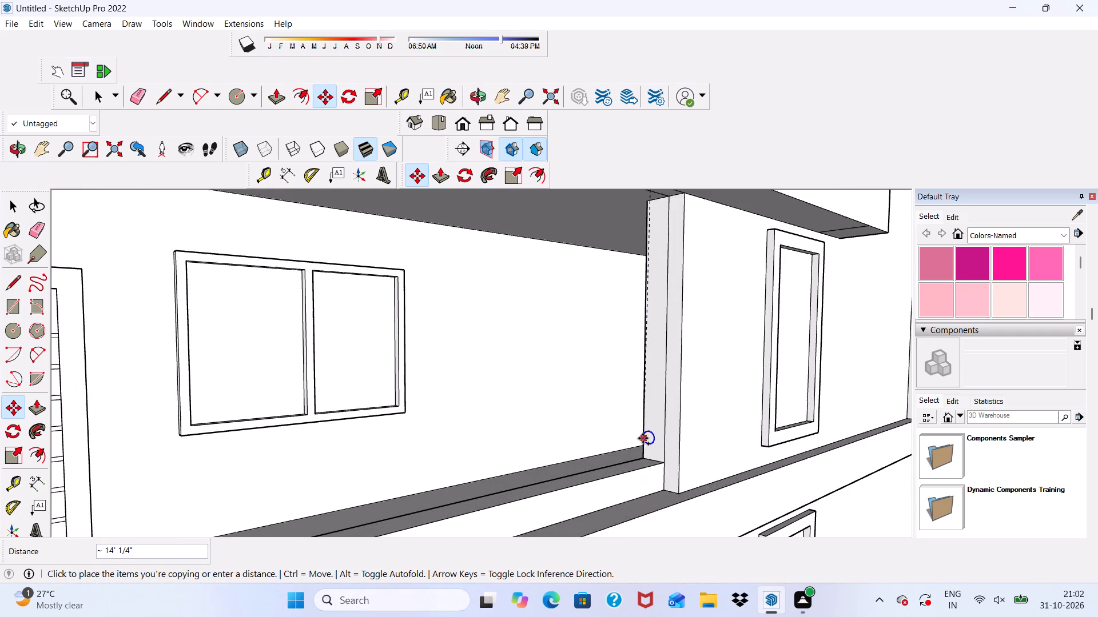
pyautogui.scroll(10, 643, 438)
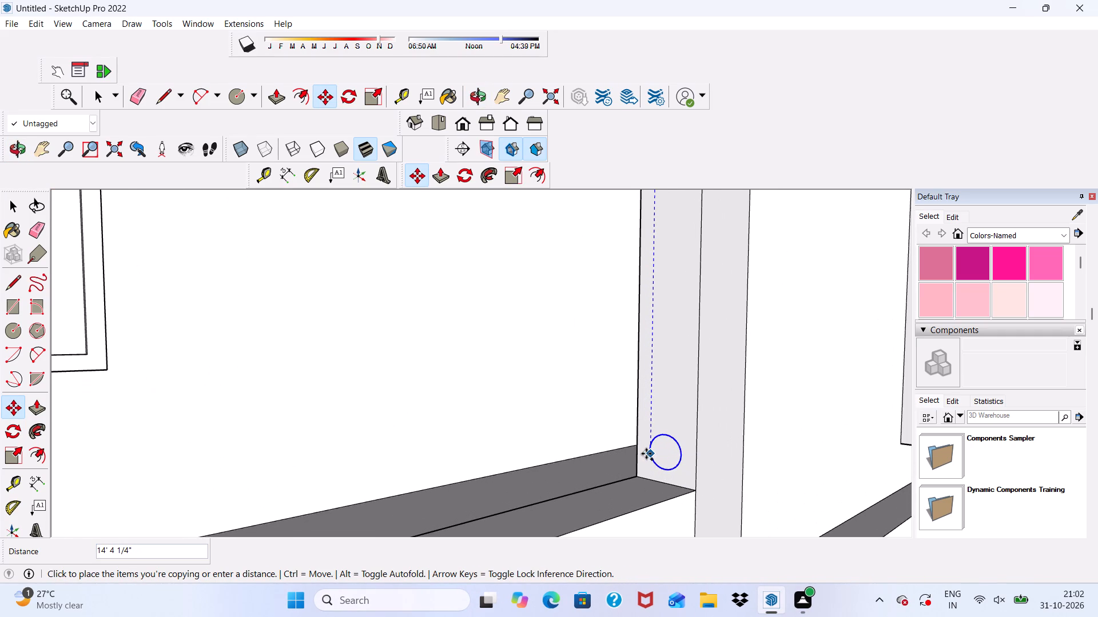
pyautogui.click(646, 454)
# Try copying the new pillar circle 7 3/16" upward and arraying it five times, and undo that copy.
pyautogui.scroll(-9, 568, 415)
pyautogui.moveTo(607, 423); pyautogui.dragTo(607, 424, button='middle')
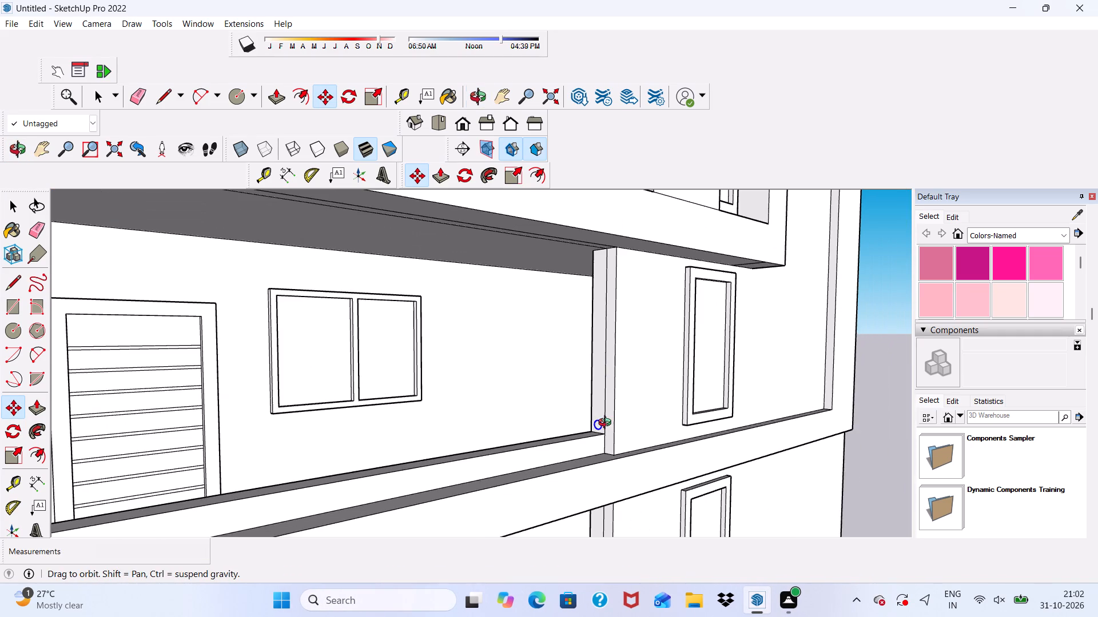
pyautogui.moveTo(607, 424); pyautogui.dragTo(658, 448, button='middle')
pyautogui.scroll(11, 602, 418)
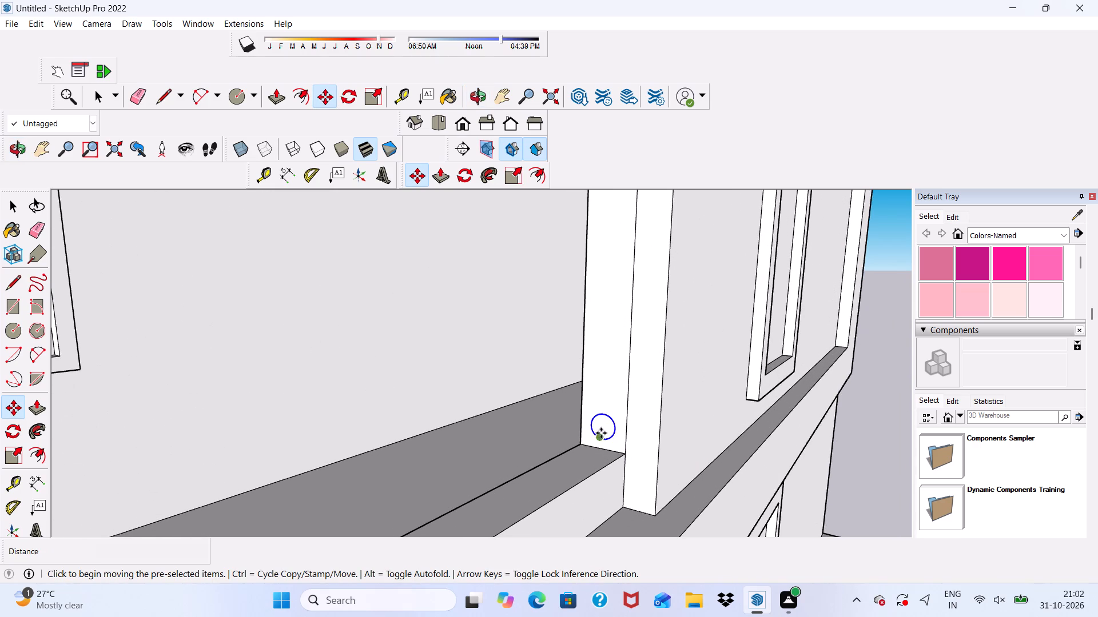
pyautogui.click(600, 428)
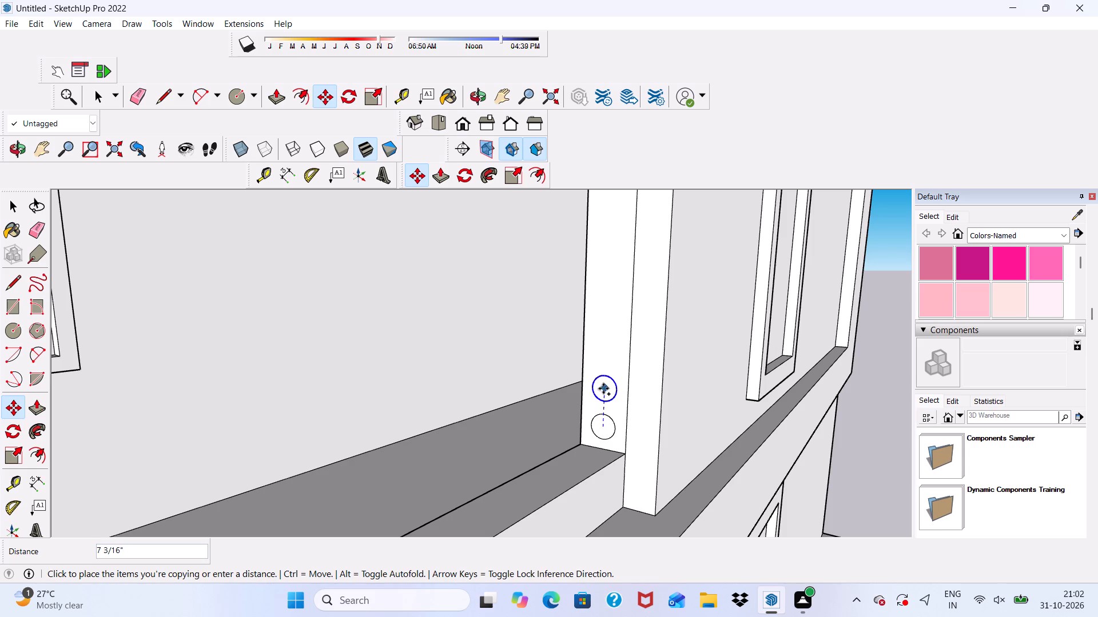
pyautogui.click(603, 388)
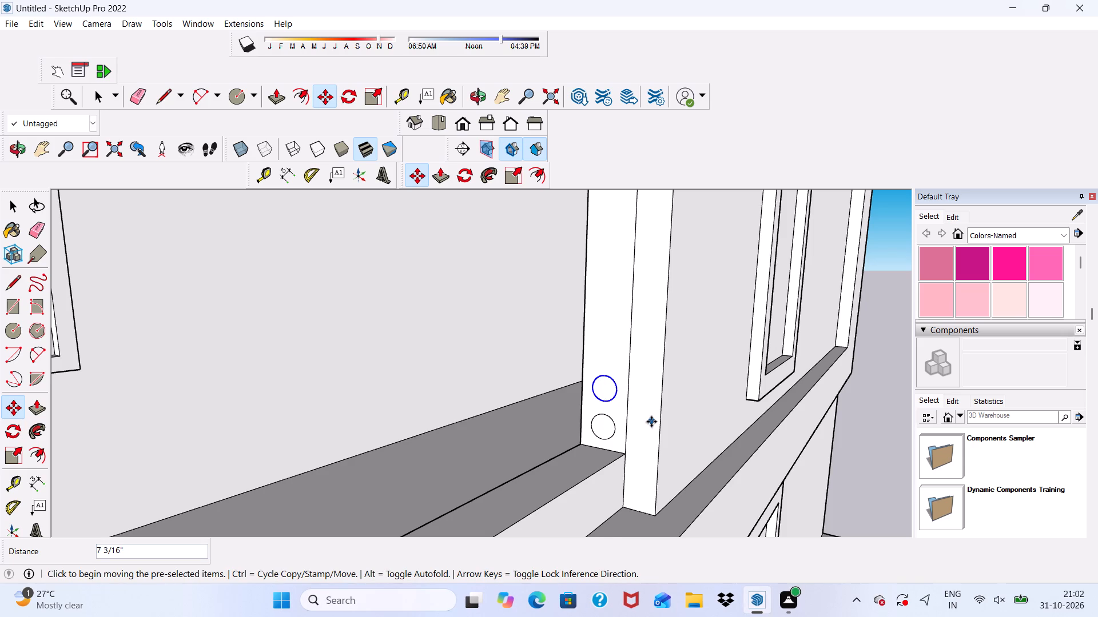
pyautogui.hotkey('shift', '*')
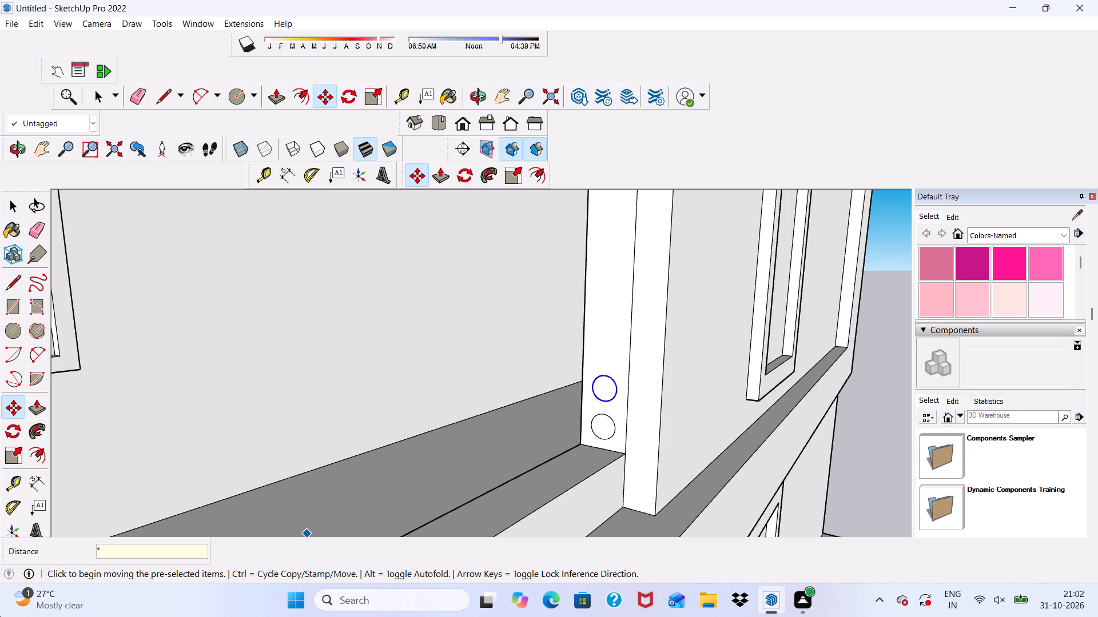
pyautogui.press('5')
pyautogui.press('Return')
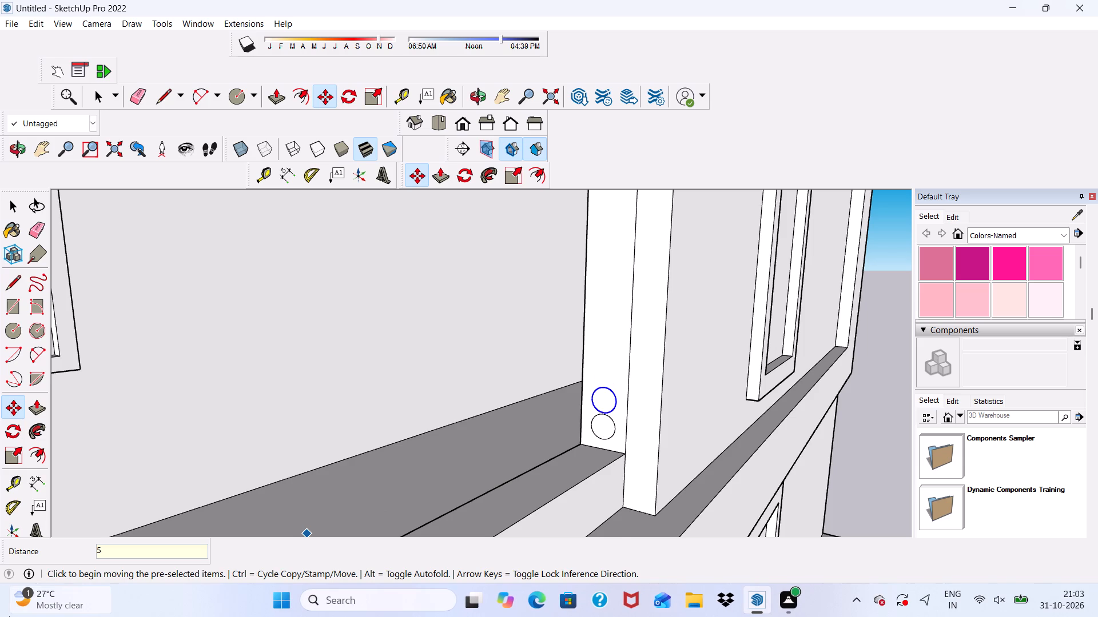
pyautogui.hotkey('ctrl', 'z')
# Copy the pillar circle 6 3/4" upward and array it as five evenly spaced copies up the pillar.
pyautogui.scroll(-3, 52, 616)
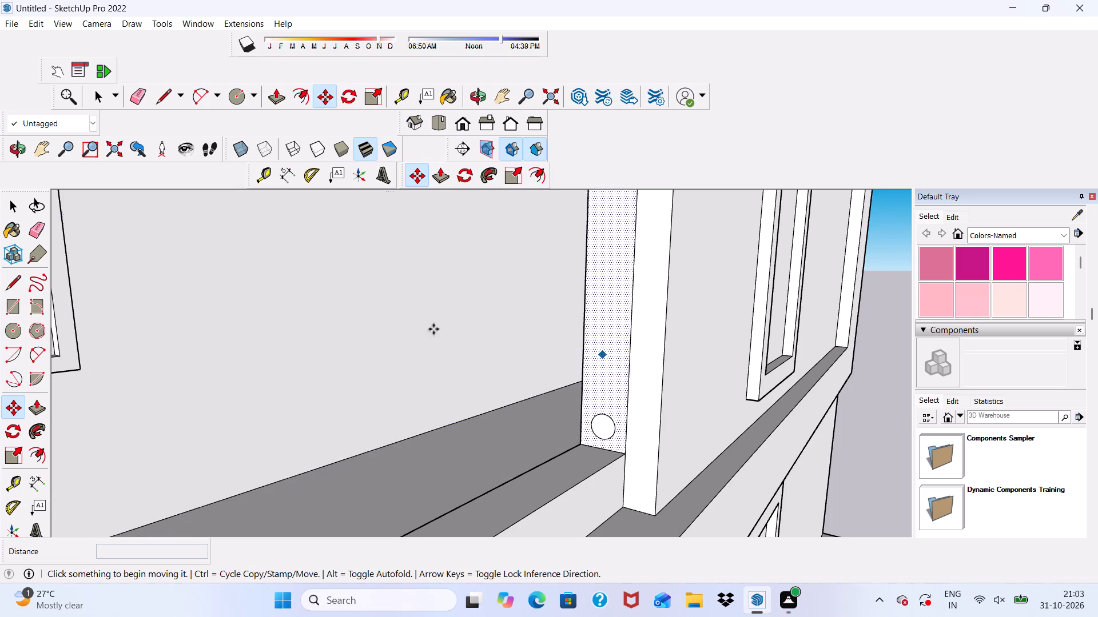
pyautogui.scroll(2, 588, 455)
pyautogui.click(605, 424)
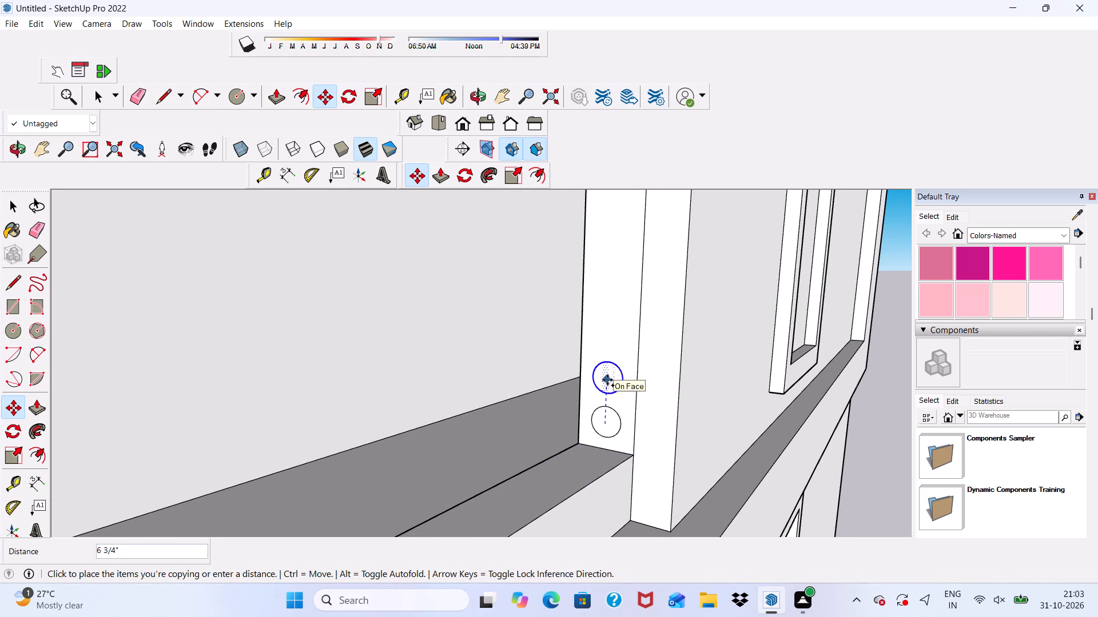
pyautogui.click(607, 380)
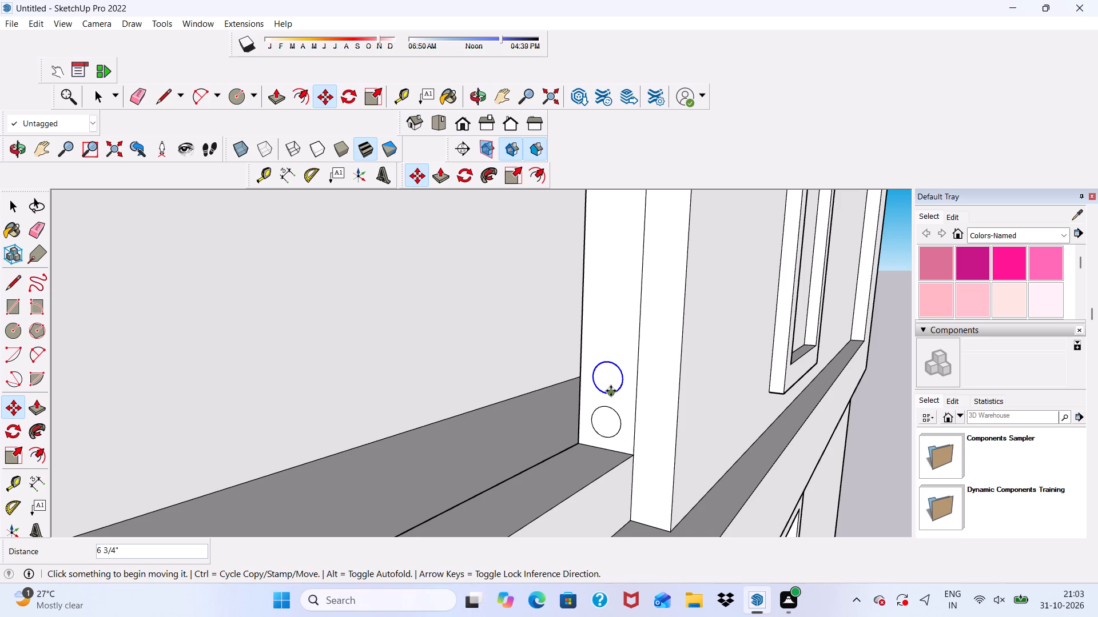
pyautogui.hotkey('shift', '*')
pyautogui.press('5')
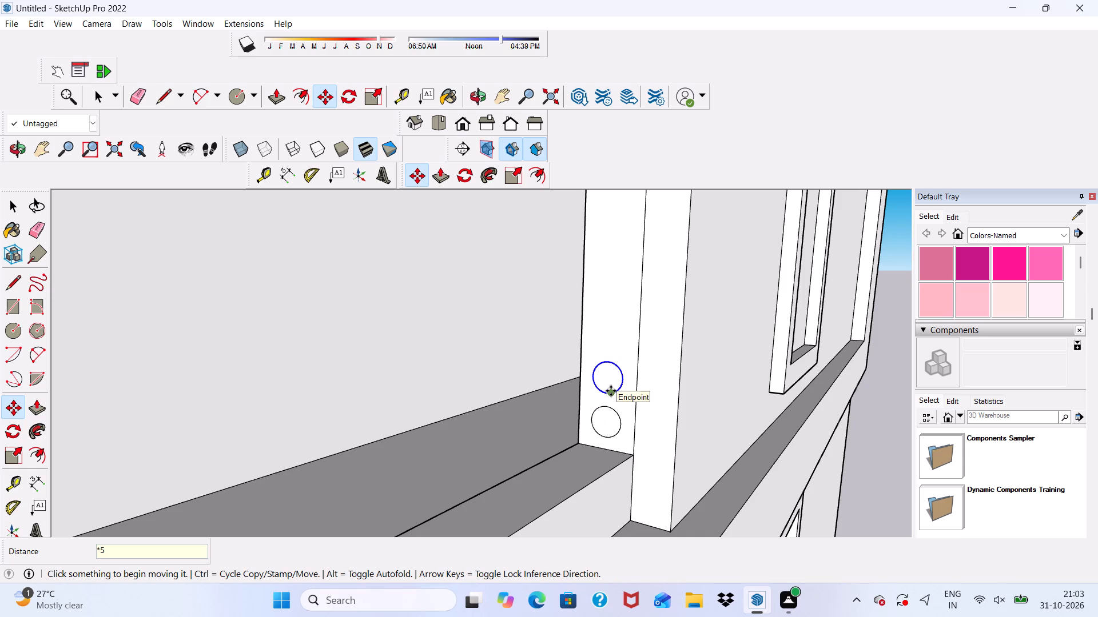
pyautogui.press('Return')
pyautogui.scroll(-12, 608, 391)
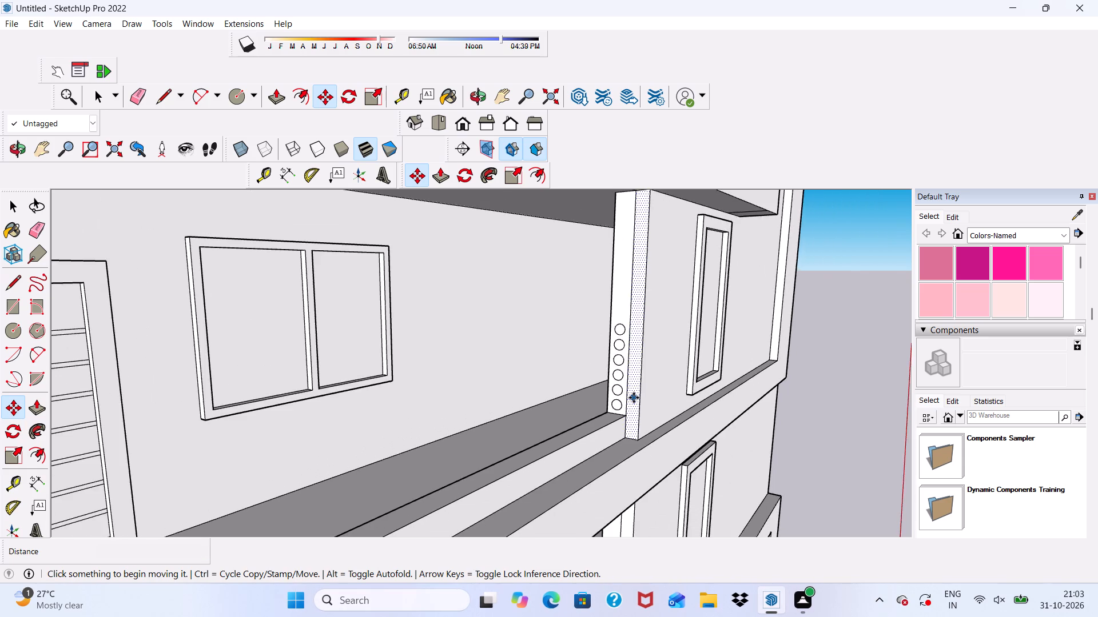
pyautogui.moveTo(633, 398); pyautogui.dragTo(535, 427, button='middle')
pyautogui.scroll(1, 533, 386)
pyautogui.scroll(-7, 553, 359)
pyautogui.press('space')
# Copy the top pillar circle about 21' 7 1/8" across to the wall beside the louvred door, just above the side parapet.
pyautogui.scroll(-4, 508, 375)
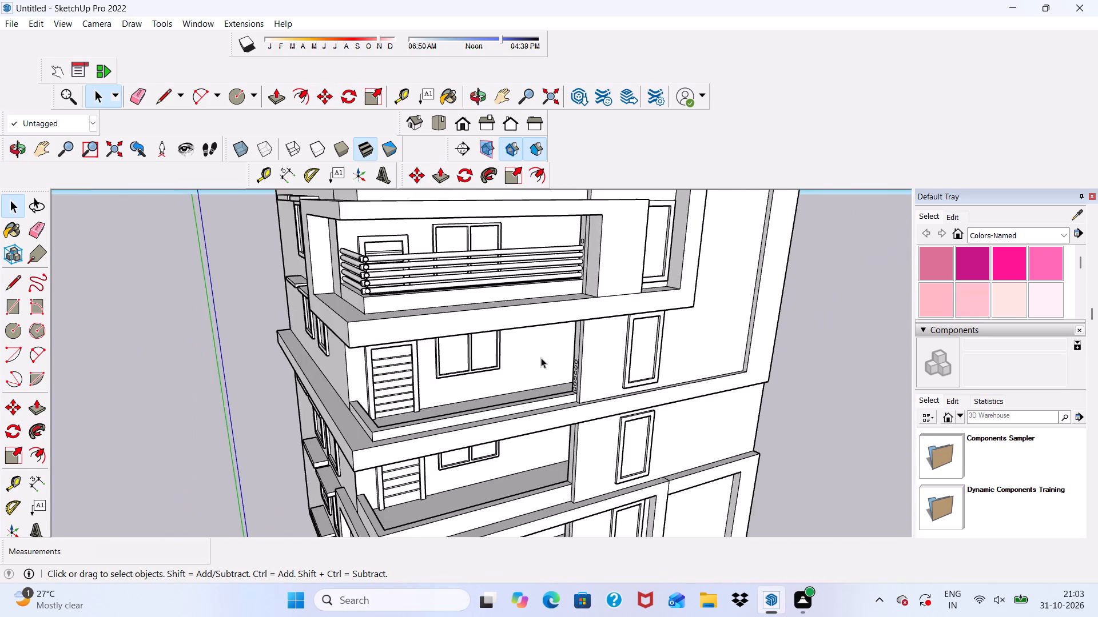
pyautogui.scroll(12, 541, 354)
pyautogui.scroll(1, 673, 399)
pyautogui.click(666, 380)
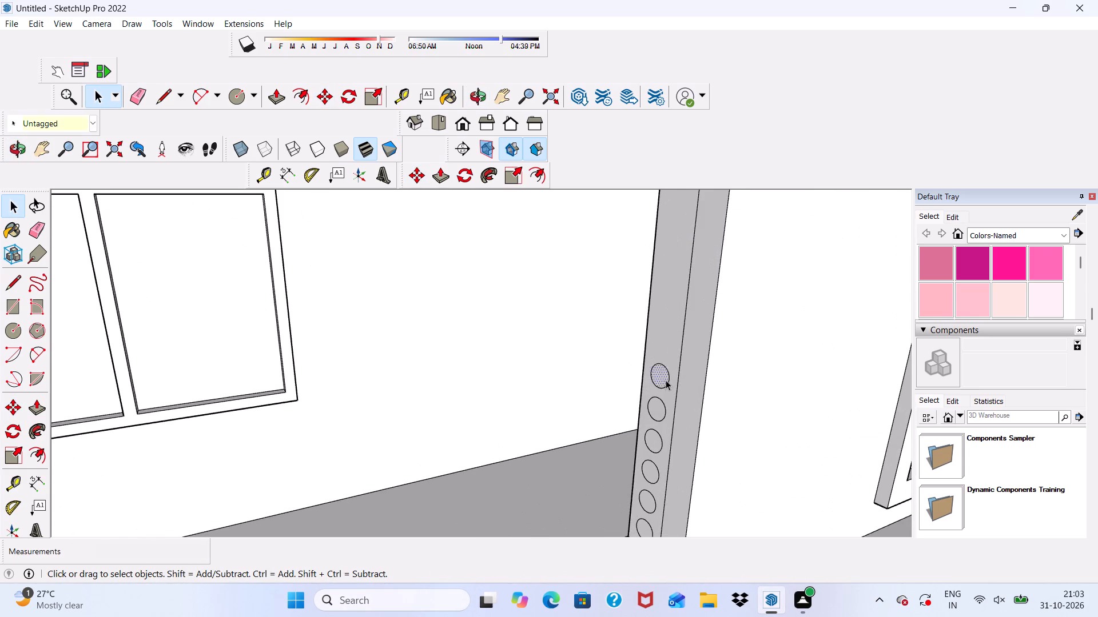
pyautogui.click(666, 380)
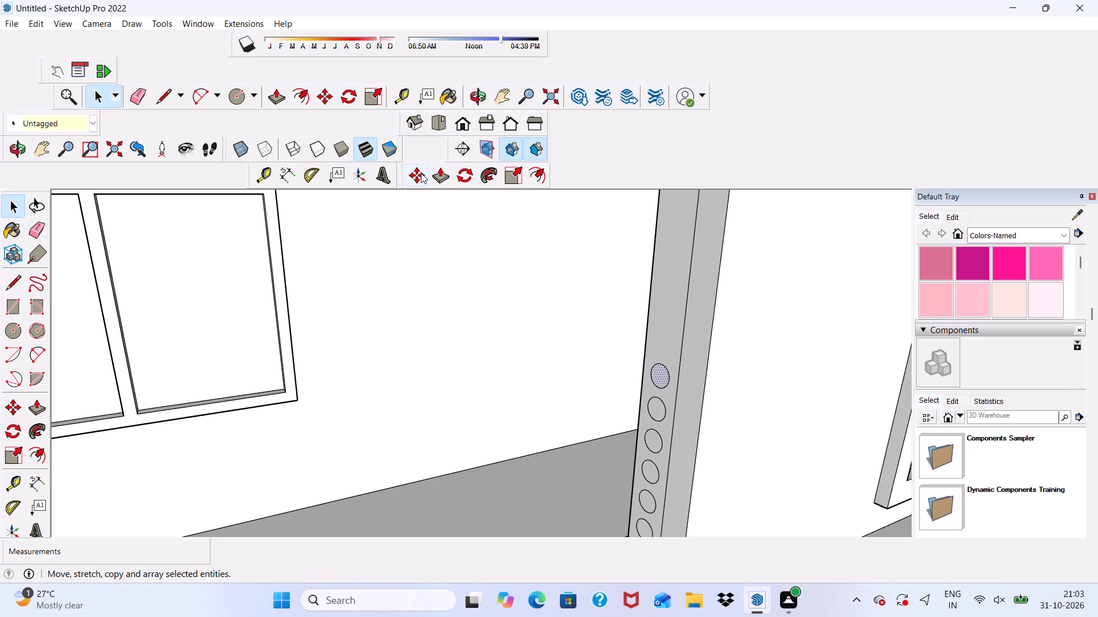
pyautogui.click(420, 173)
pyautogui.click(665, 382)
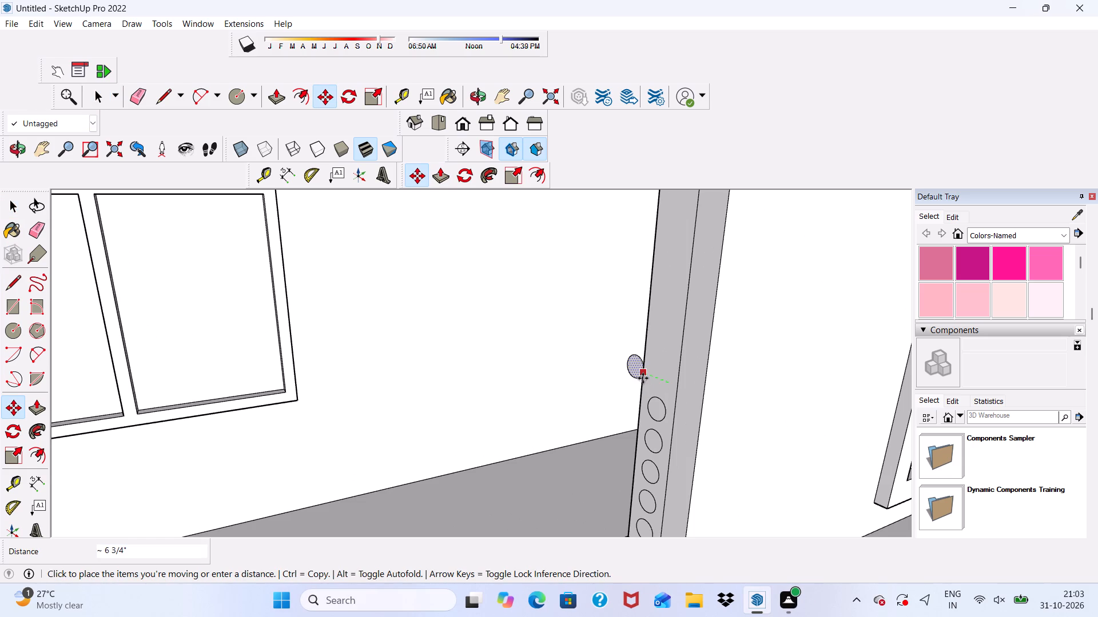
pyautogui.scroll(-10, 625, 334)
pyautogui.scroll(-3, 242, 334)
pyautogui.scroll(20, 247, 411)
pyautogui.scroll(3, 247, 411)
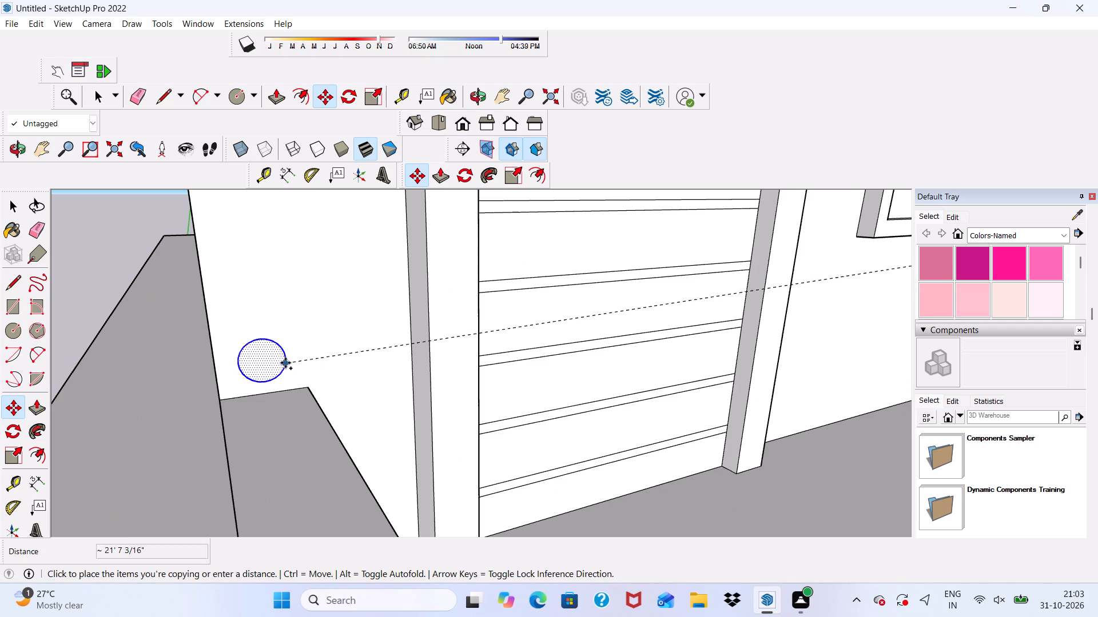
pyautogui.click(285, 359)
pyautogui.scroll(-8, 279, 323)
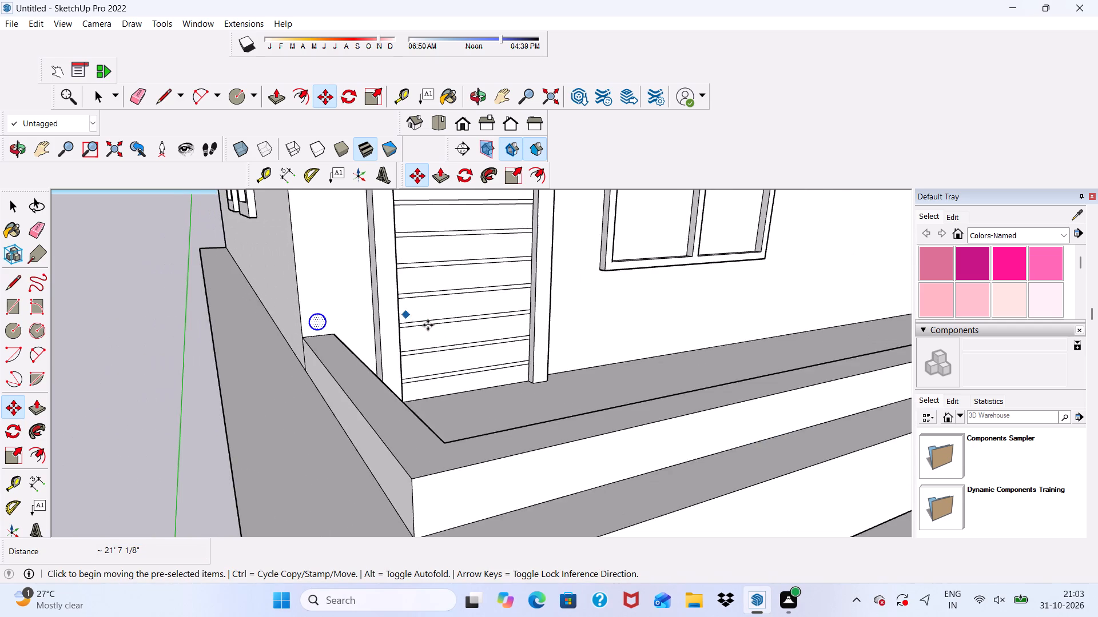
pyautogui.scroll(-5, 428, 325)
pyautogui.press('space')
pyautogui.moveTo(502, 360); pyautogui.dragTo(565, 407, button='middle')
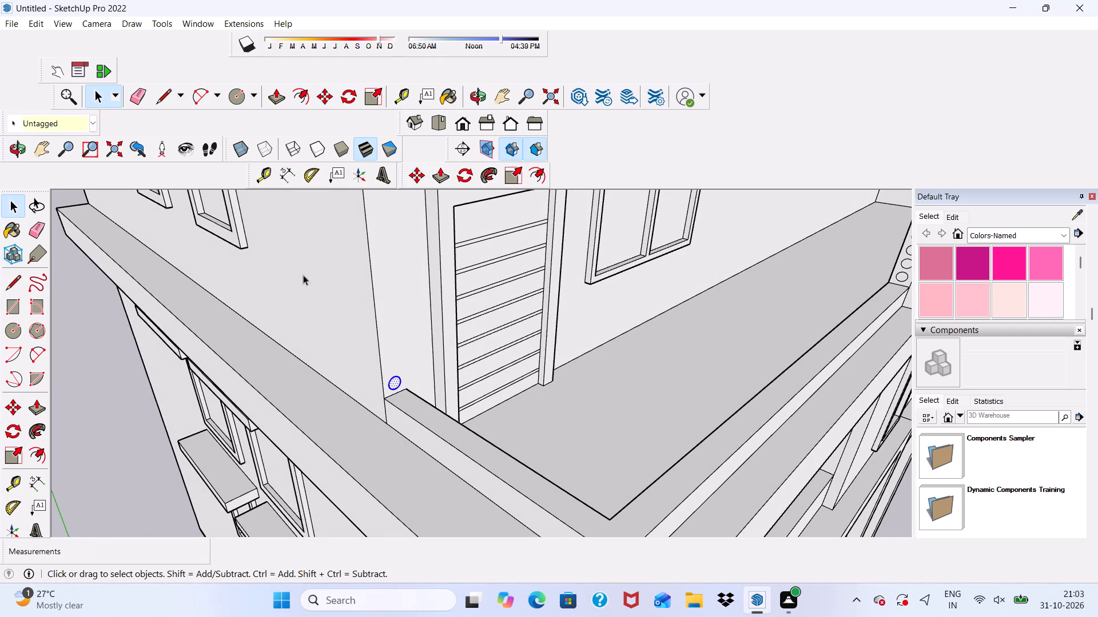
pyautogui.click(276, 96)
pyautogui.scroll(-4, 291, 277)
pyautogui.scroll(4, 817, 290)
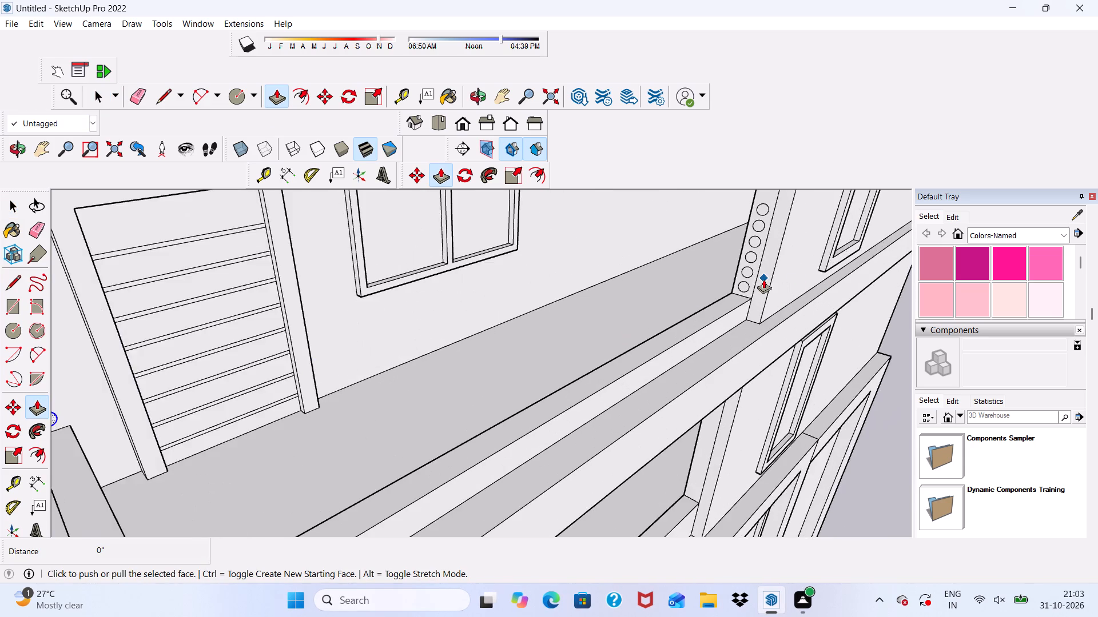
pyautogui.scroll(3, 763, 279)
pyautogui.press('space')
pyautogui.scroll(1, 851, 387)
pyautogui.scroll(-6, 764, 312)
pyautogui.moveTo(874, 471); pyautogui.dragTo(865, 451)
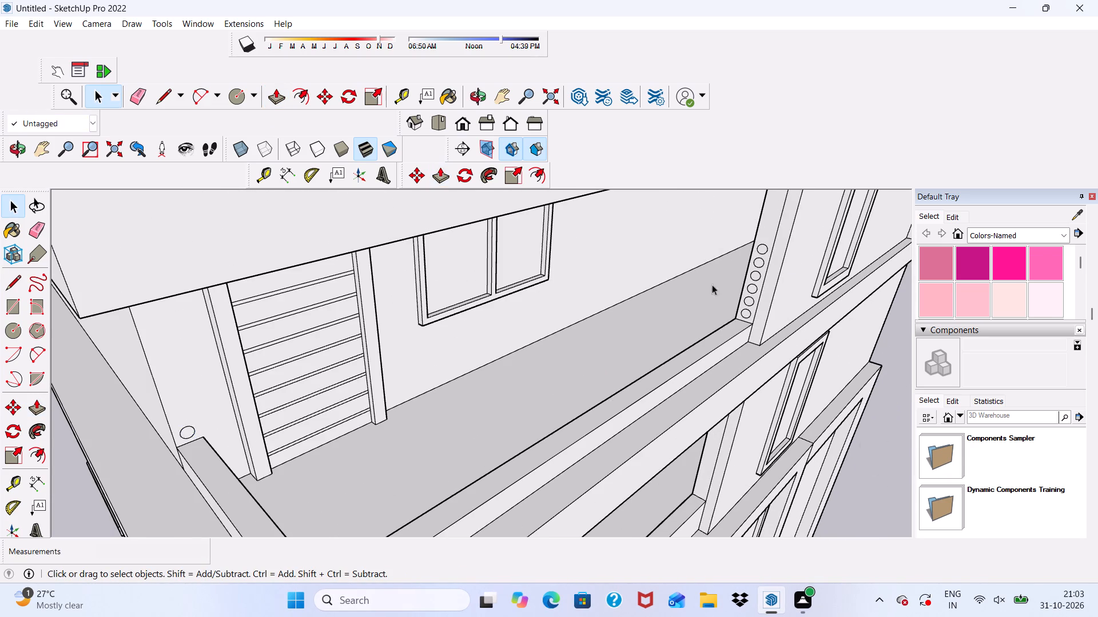
# Extrude the lowest pillar circle 20' 7 1/4" along the front parapet to the balcony corner as the bottom front rail.
pyautogui.scroll(4, 680, 255)
pyautogui.scroll(6, 780, 378)
pyautogui.click(805, 360)
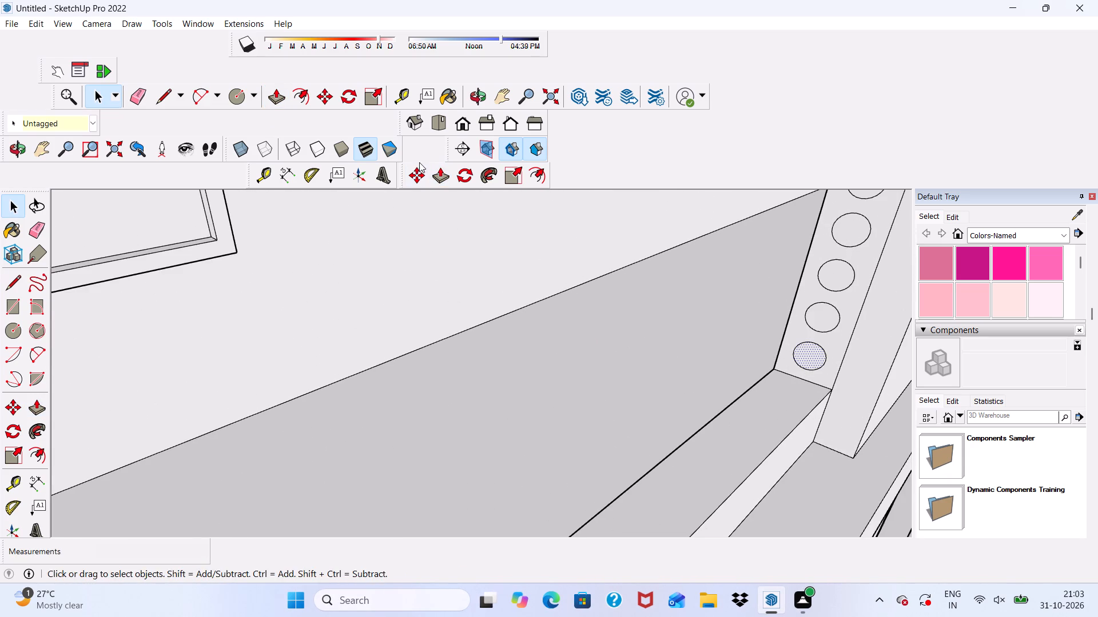
pyautogui.click(272, 92)
pyautogui.scroll(-3, 714, 321)
pyautogui.scroll(3, 798, 346)
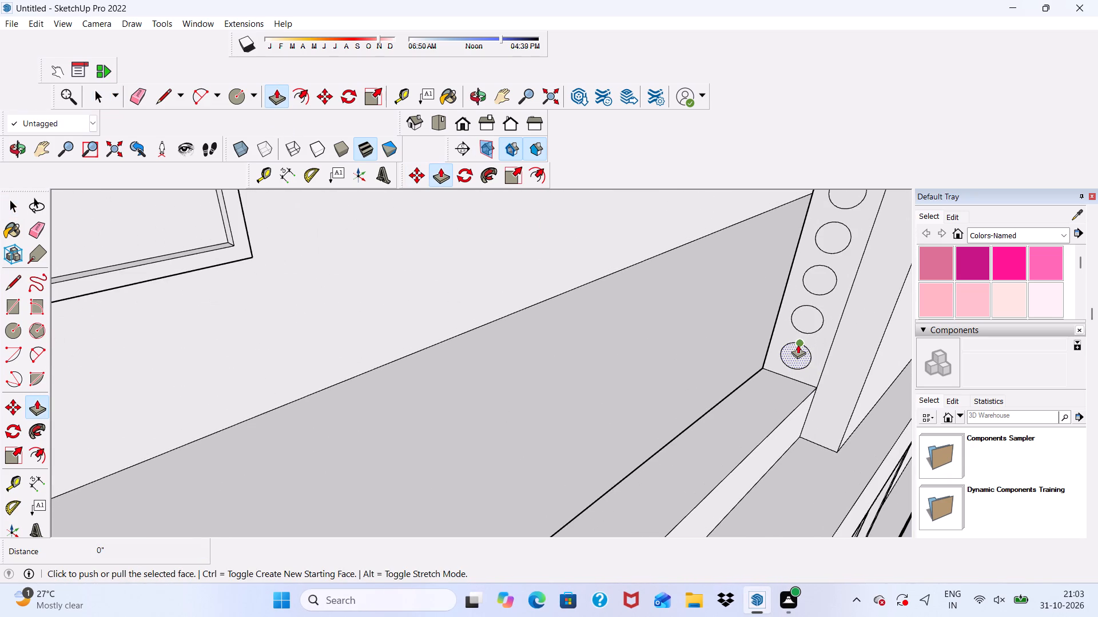
pyautogui.click(801, 350)
pyautogui.scroll(-9, 626, 318)
pyautogui.scroll(-5, 826, 246)
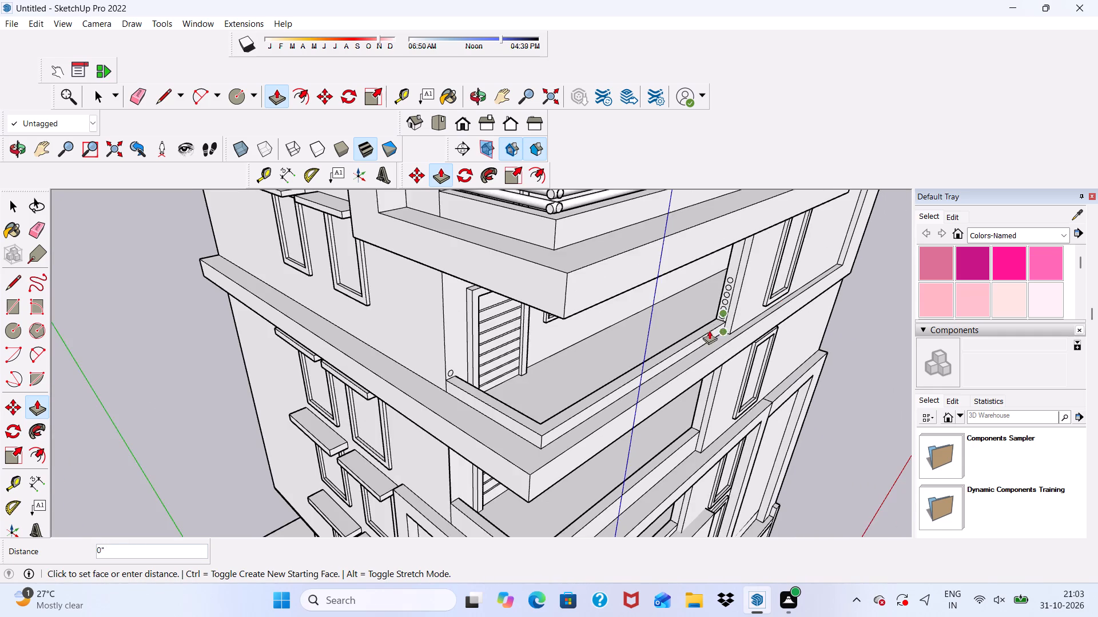
pyautogui.scroll(-2, 635, 372)
pyautogui.scroll(5, 492, 464)
pyautogui.scroll(7, 636, 378)
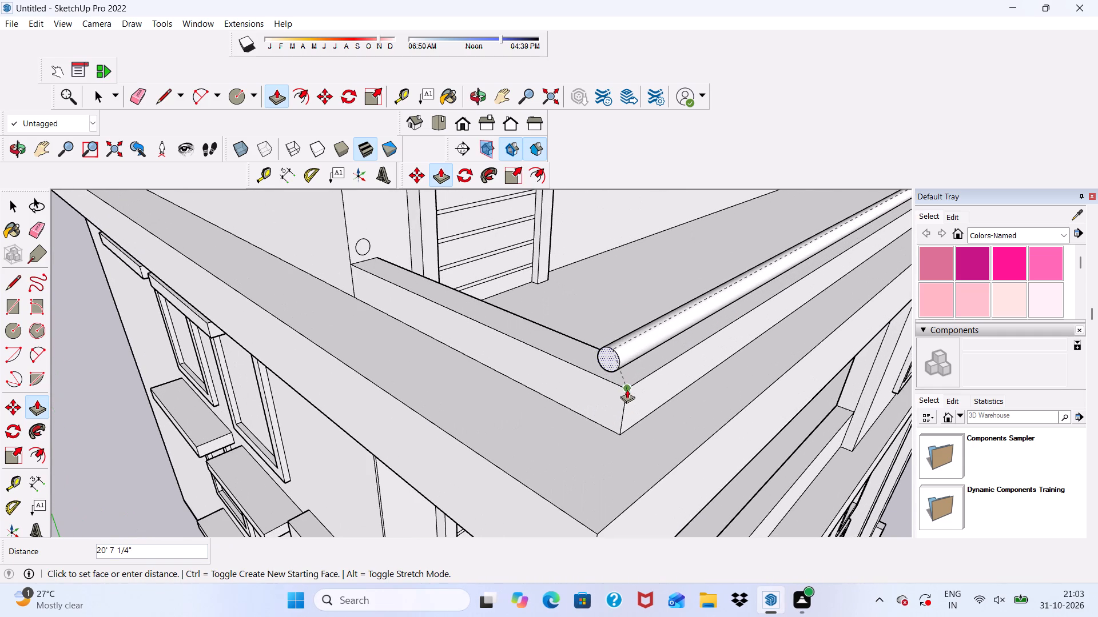
pyautogui.click(628, 387)
pyautogui.scroll(-5, 626, 387)
pyautogui.scroll(4, 441, 285)
pyautogui.press('space')
# Extrude the wall circle beside the louvred door about 7' 6 3/4" along the side parapet to meet the front rail at the corner.
pyautogui.scroll(-4, 430, 295)
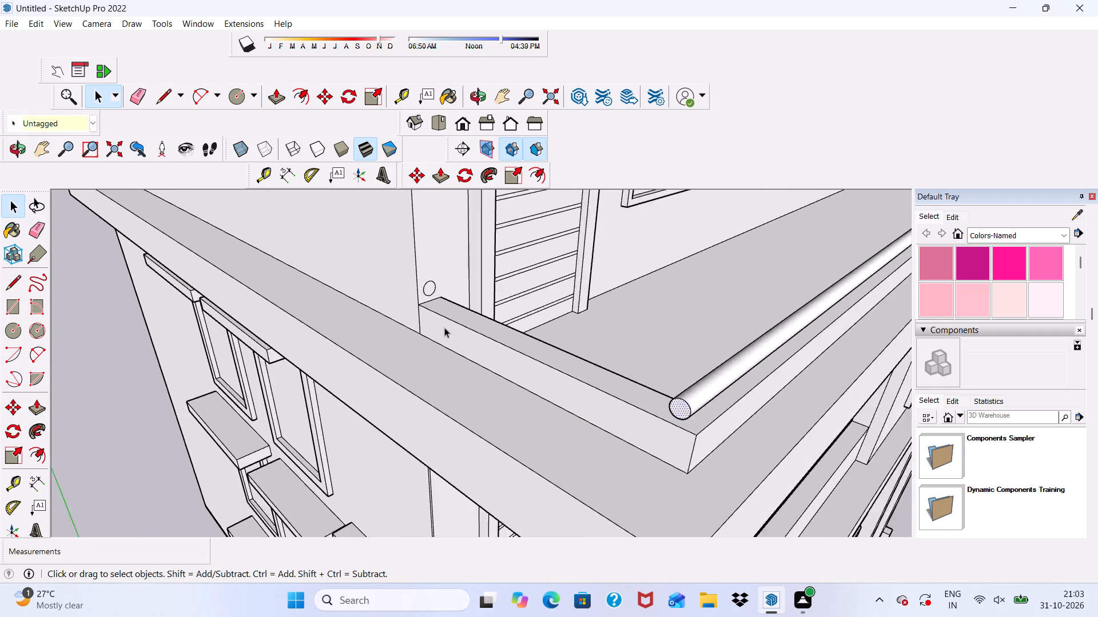
pyautogui.scroll(-1, 444, 327)
pyautogui.scroll(10, 388, 291)
pyautogui.click(462, 300)
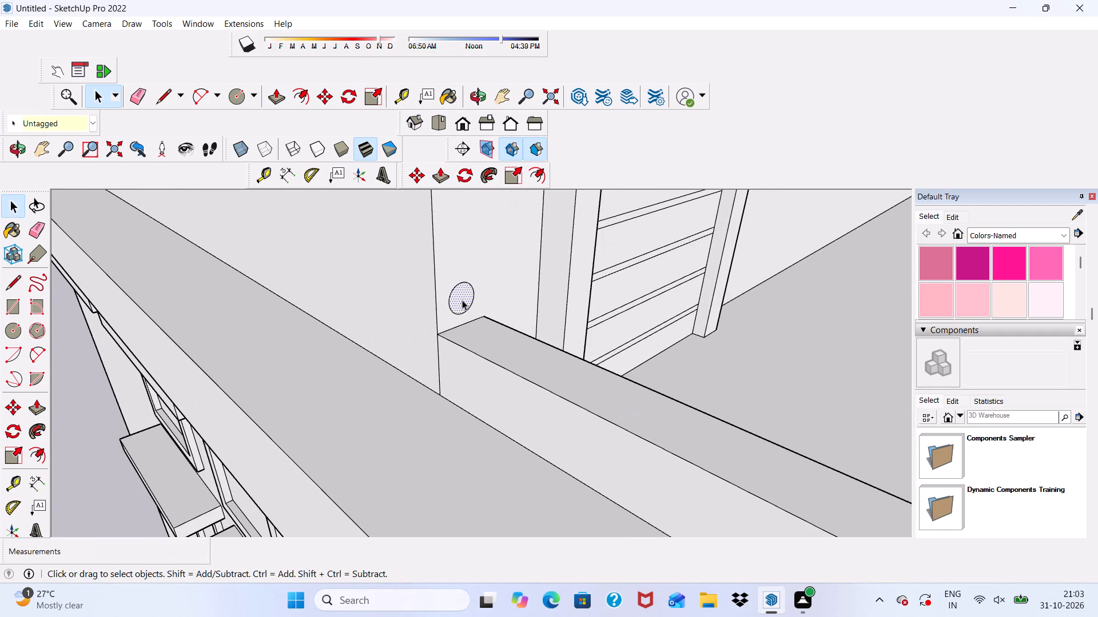
pyautogui.click(432, 174)
pyautogui.click(462, 295)
pyautogui.scroll(-2, 592, 357)
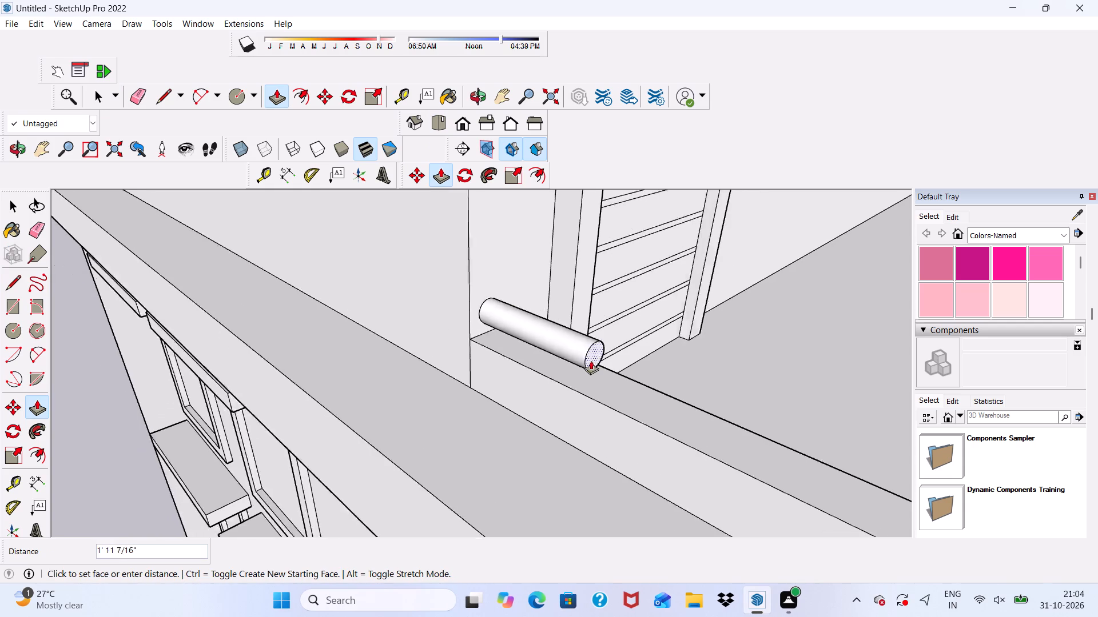
pyautogui.scroll(-12, 591, 360)
pyautogui.scroll(4, 697, 419)
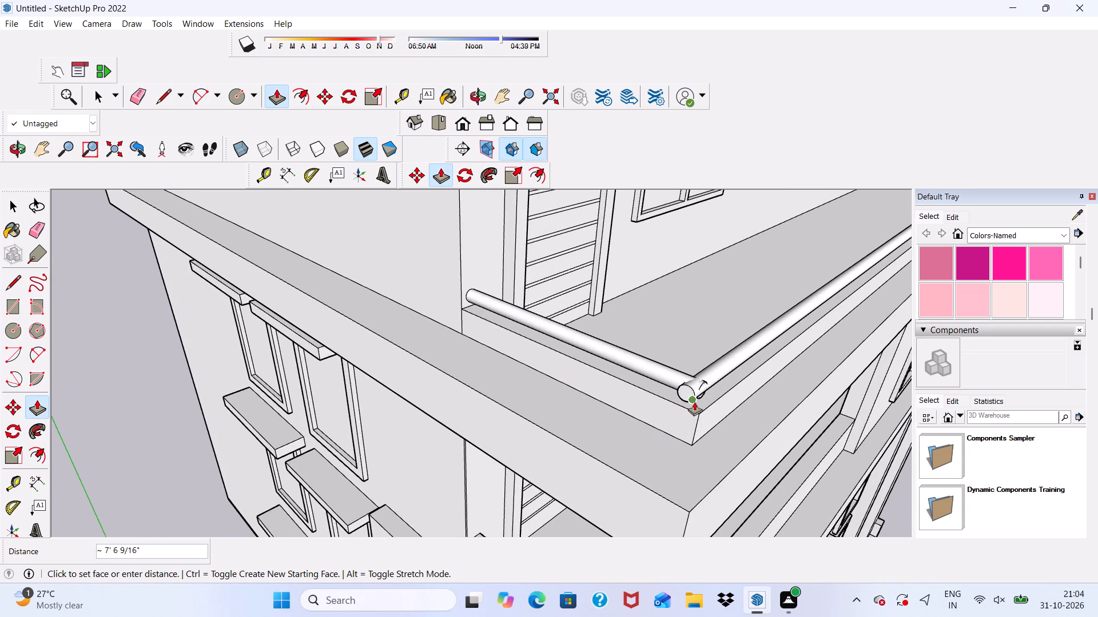
pyautogui.scroll(11, 694, 400)
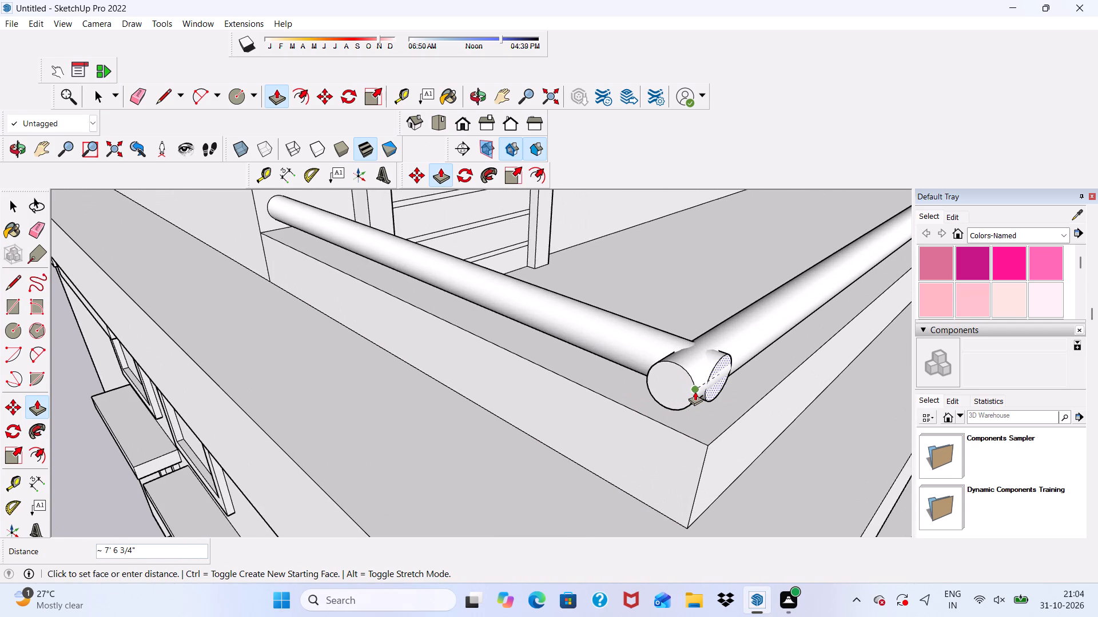
pyautogui.scroll(4, 695, 391)
pyautogui.click(695, 391)
pyautogui.scroll(-9, 667, 374)
pyautogui.press('space')
# Extrude the second pillar circle from the bottom 20' 7 1/4" to the balcony corner as the second front rail.
pyautogui.scroll(-13, 647, 345)
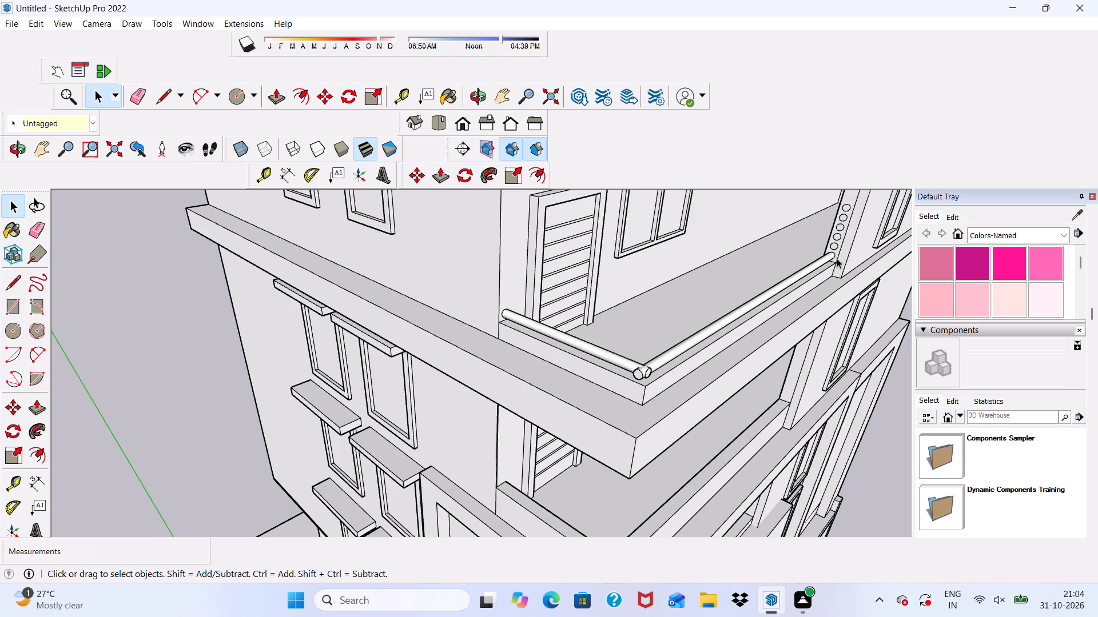
pyautogui.scroll(2, 833, 249)
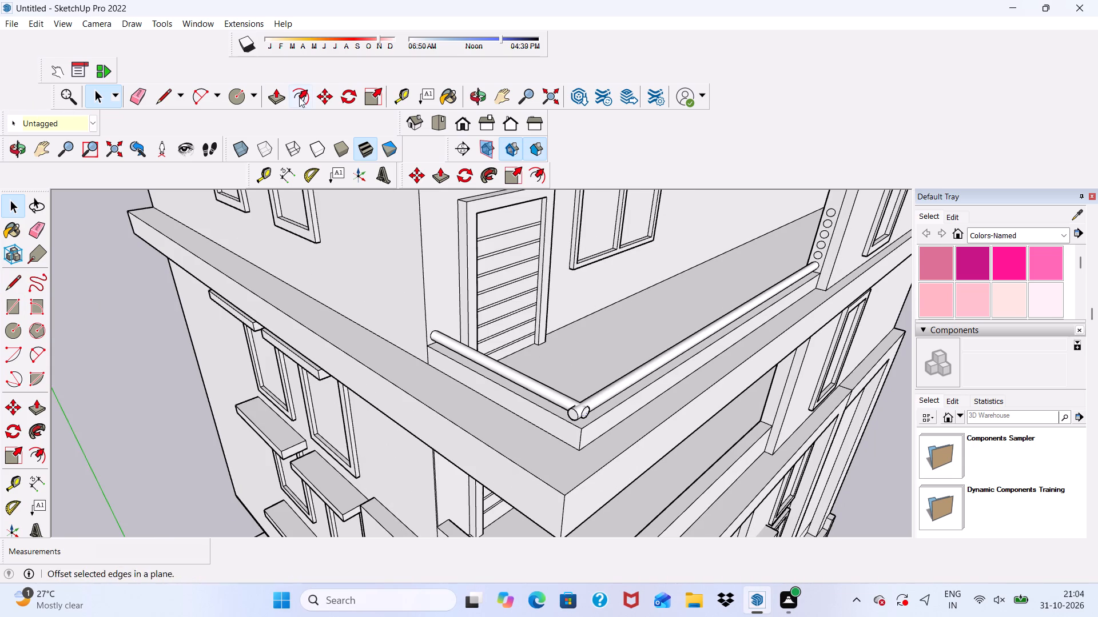
pyautogui.click(273, 95)
pyautogui.scroll(-1, 278, 122)
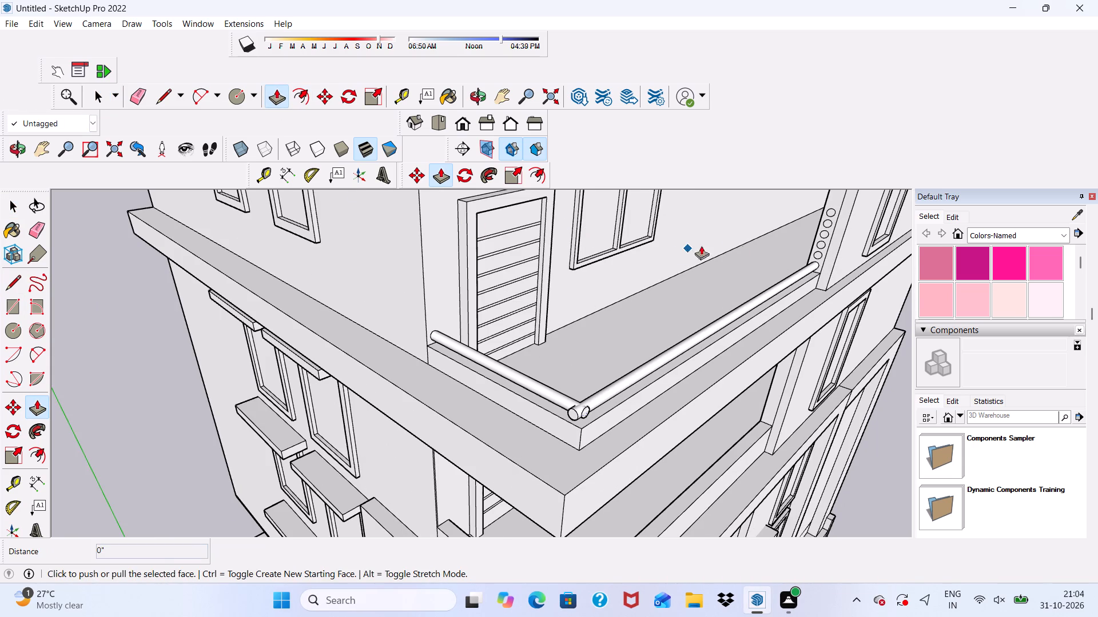
pyautogui.scroll(7, 828, 243)
pyautogui.press('space')
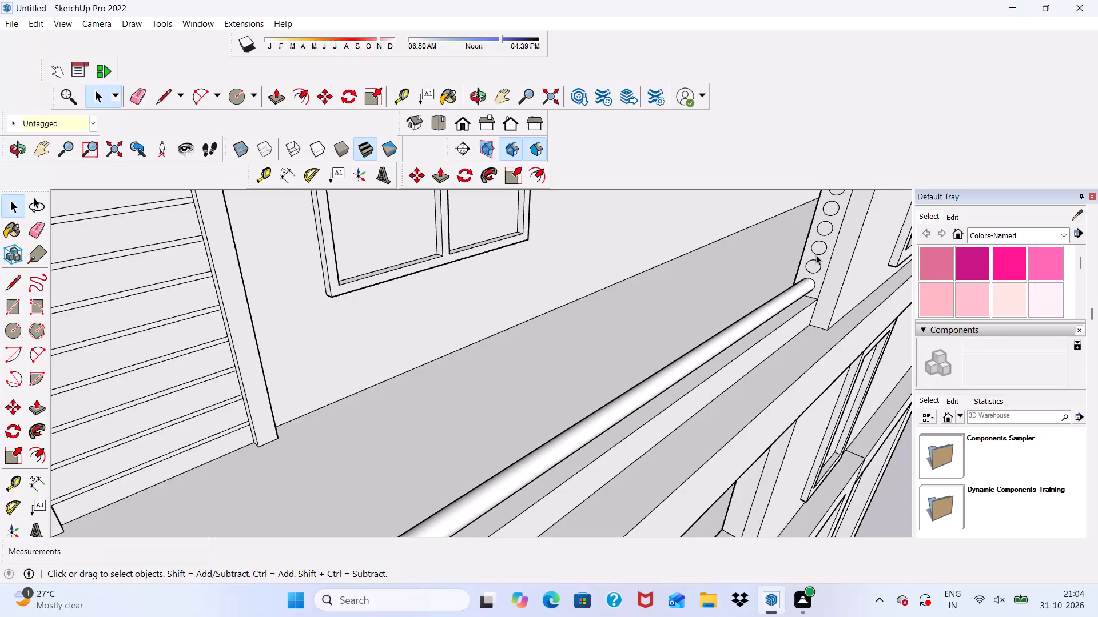
pyautogui.scroll(3, 838, 311)
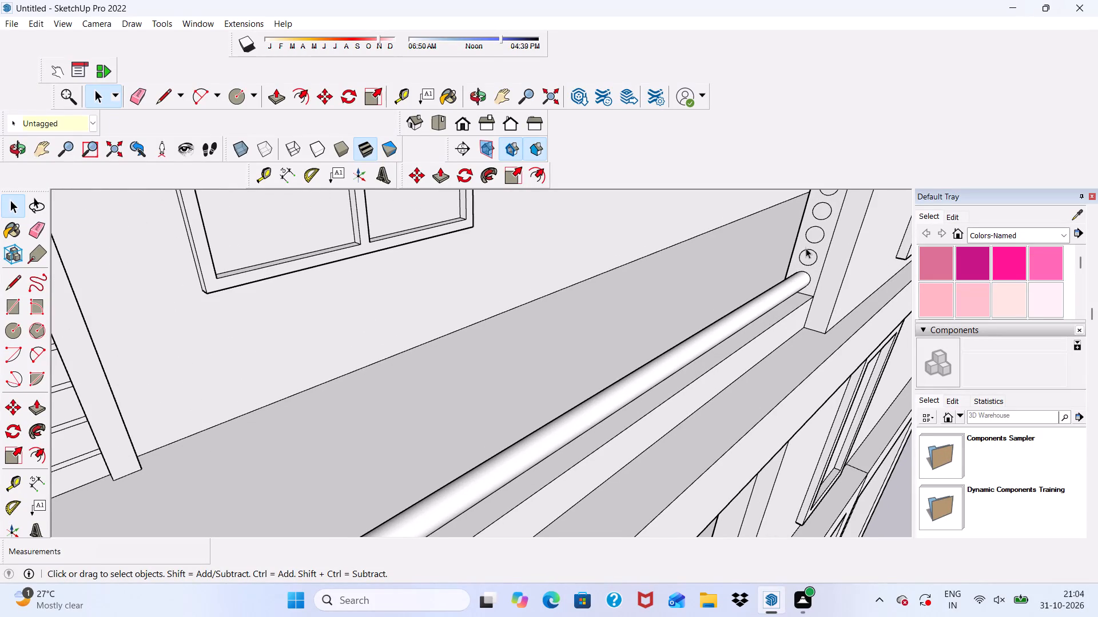
pyautogui.click(806, 248)
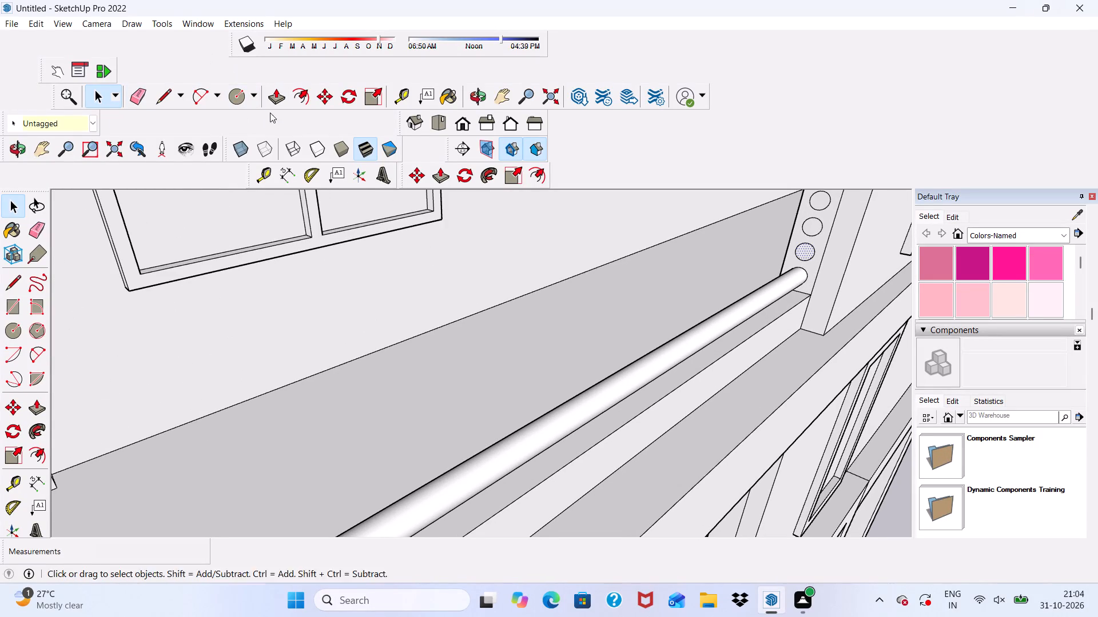
pyautogui.click(271, 96)
pyautogui.scroll(3, 843, 258)
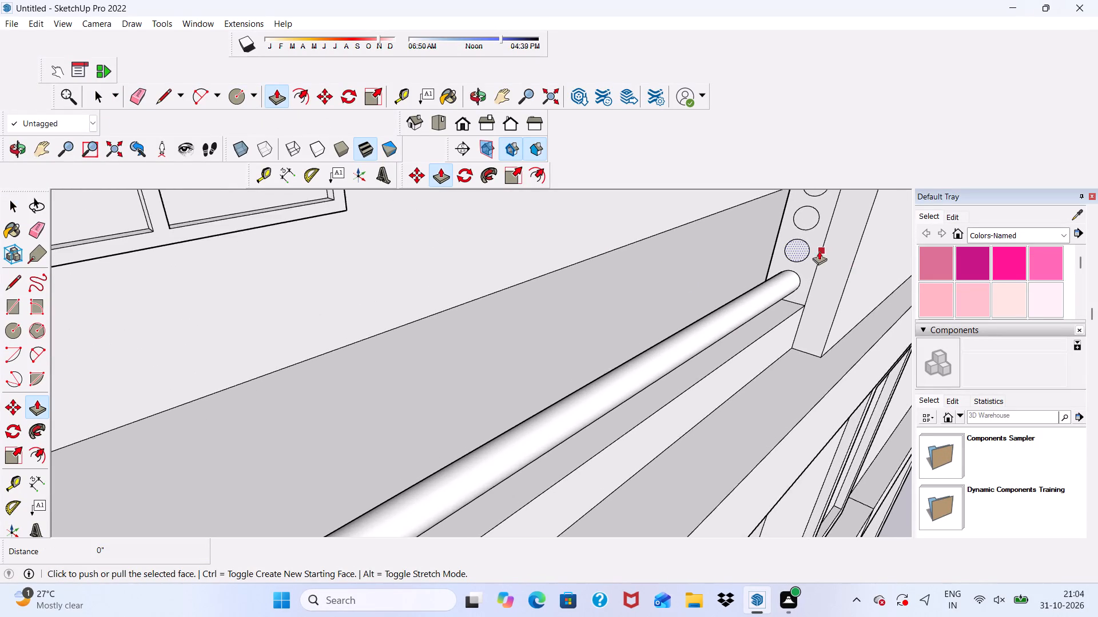
pyautogui.scroll(3, 798, 246)
pyautogui.click(798, 245)
pyautogui.scroll(-4, 787, 250)
pyautogui.scroll(-12, 679, 249)
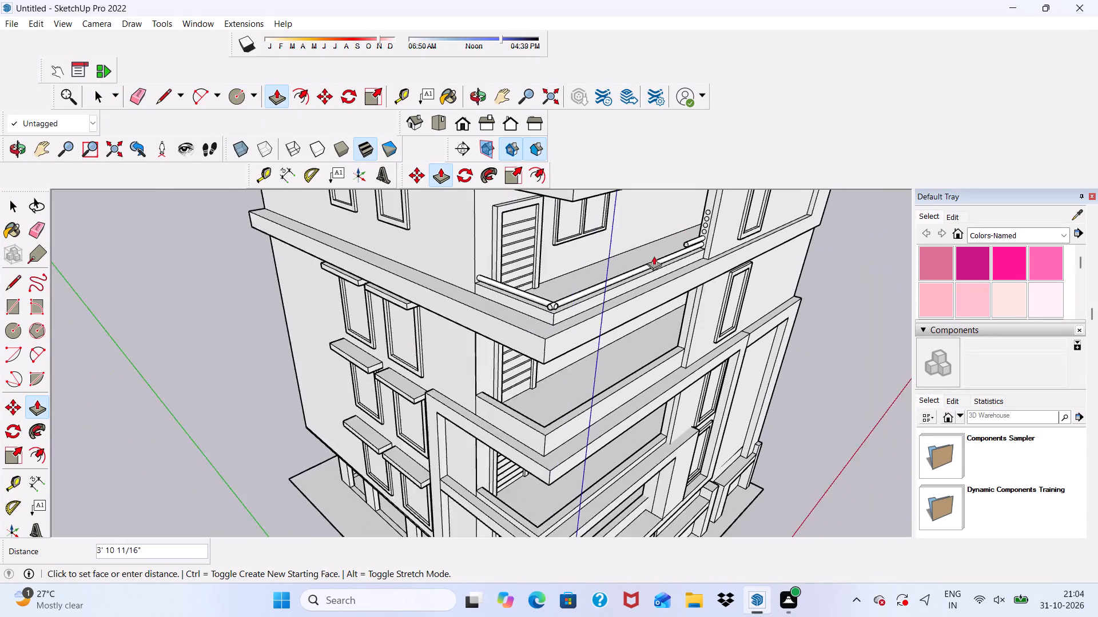
pyautogui.scroll(16, 534, 315)
pyautogui.scroll(-1, 588, 277)
pyautogui.scroll(7, 594, 279)
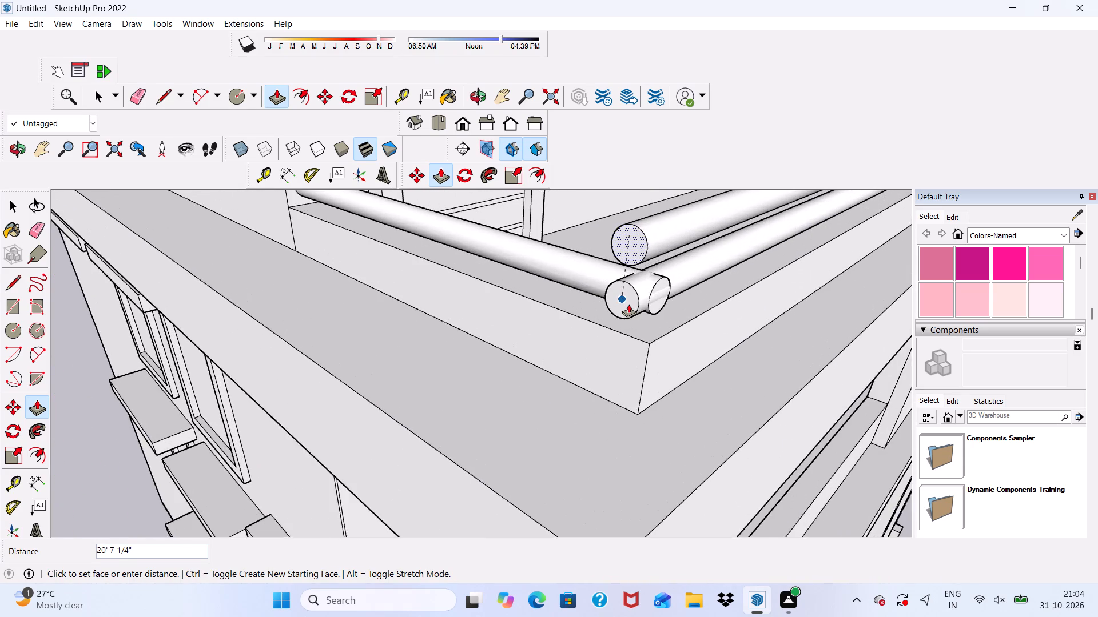
pyautogui.scroll(1, 626, 304)
pyautogui.click(624, 306)
# Extrude the third pillar circle from the bottom 20' 7 1/4", level with the end of the front rail below it.
pyautogui.scroll(-7, 594, 303)
pyautogui.moveTo(600, 316); pyautogui.dragTo(437, 282, button='middle')
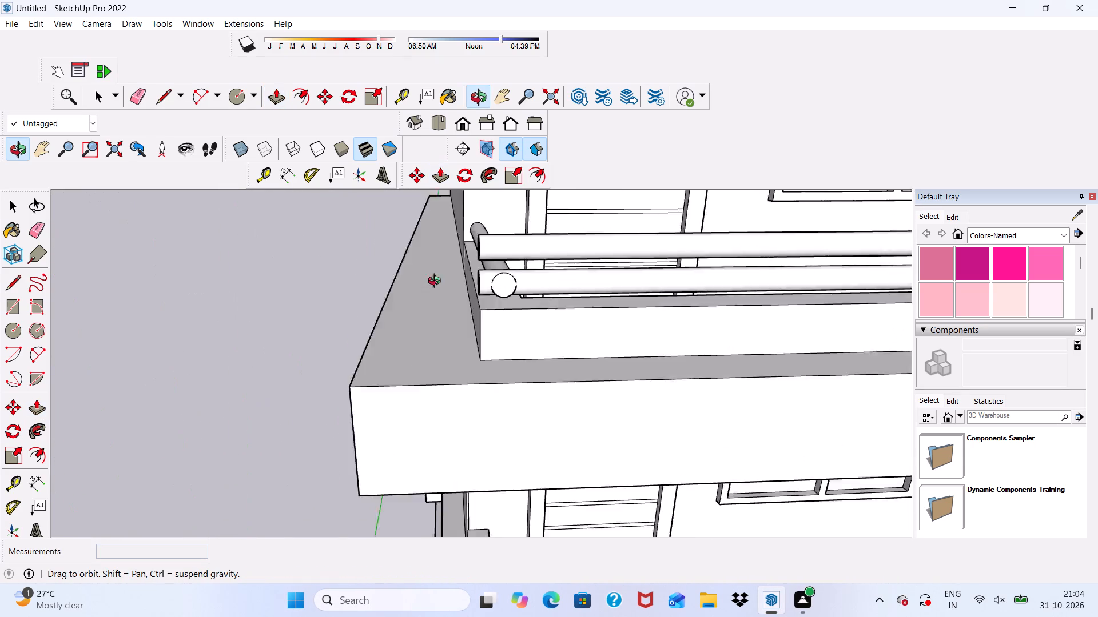
pyautogui.moveTo(437, 282); pyautogui.dragTo(606, 342, button='middle')
pyautogui.scroll(-7, 572, 316)
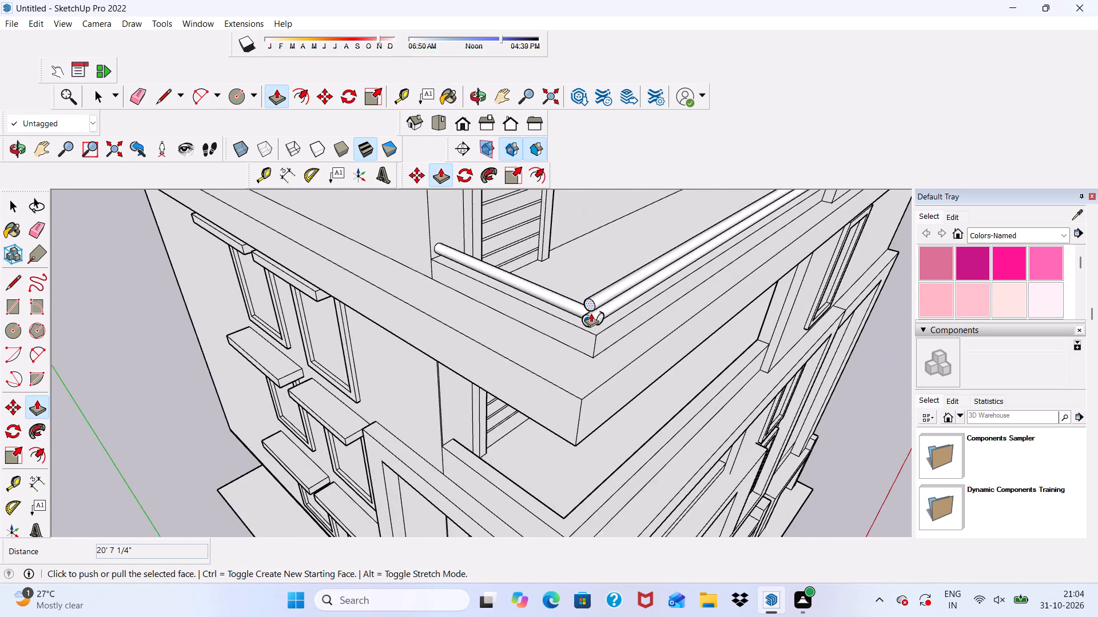
pyautogui.scroll(-9, 591, 313)
pyautogui.scroll(9, 753, 243)
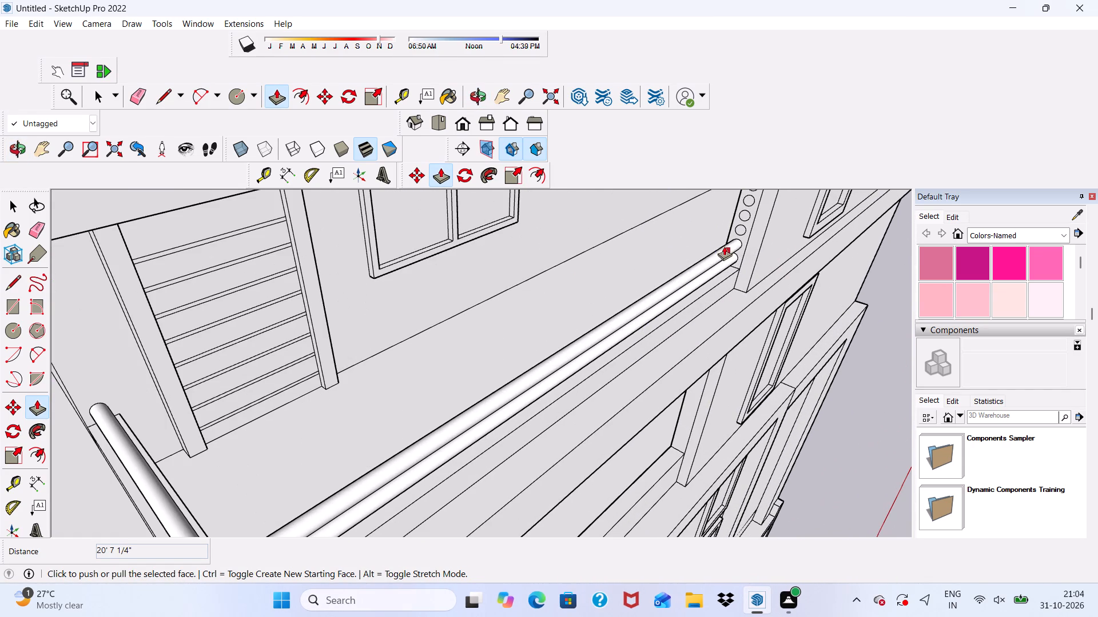
pyautogui.scroll(7, 723, 250)
pyautogui.press('space')
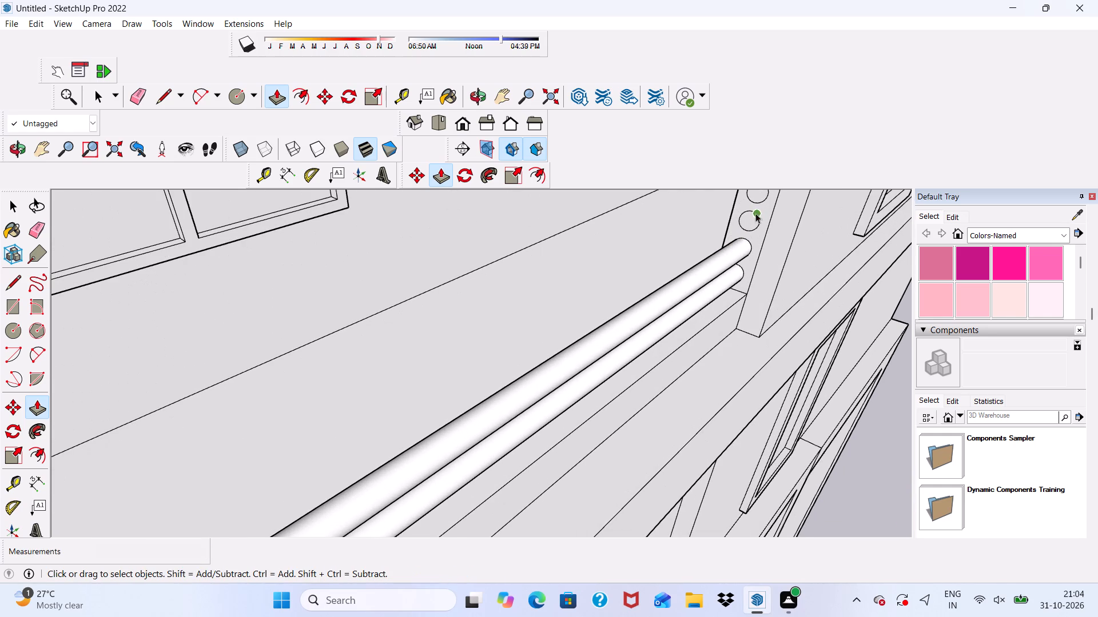
pyautogui.click(742, 218)
pyautogui.scroll(-12, 616, 297)
pyautogui.scroll(10, 639, 334)
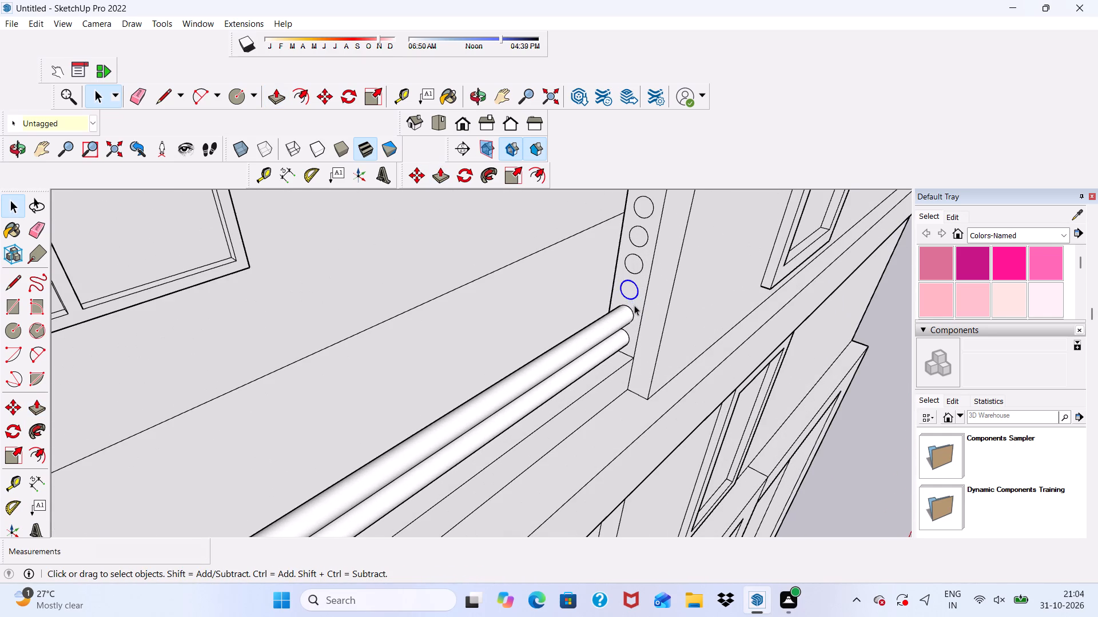
pyautogui.click(632, 290)
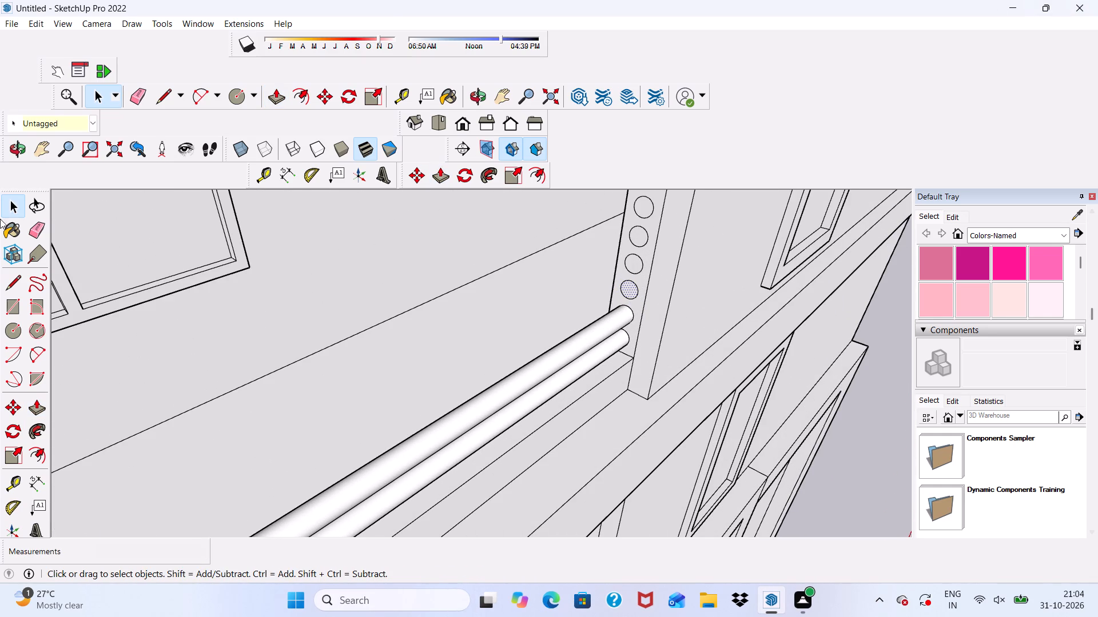
pyautogui.click(279, 94)
pyautogui.scroll(2, 674, 306)
pyautogui.scroll(-1, 604, 270)
pyautogui.scroll(1, 607, 272)
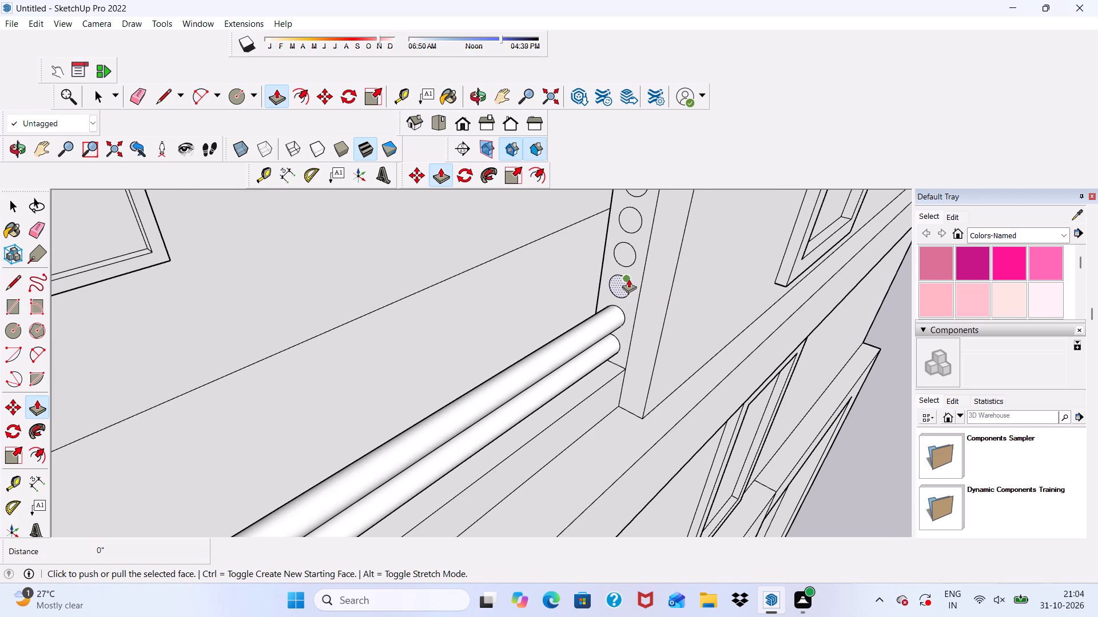
pyautogui.click(625, 282)
pyautogui.scroll(-4, 478, 261)
pyautogui.scroll(-7, 531, 211)
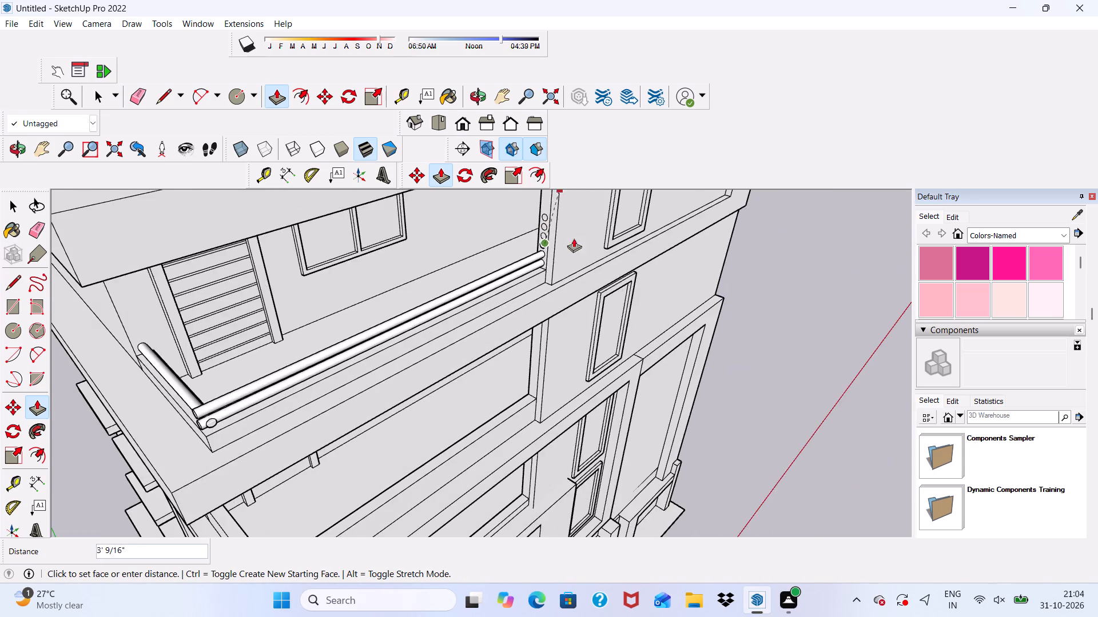
pyautogui.scroll(-6, 574, 238)
pyautogui.scroll(12, 357, 345)
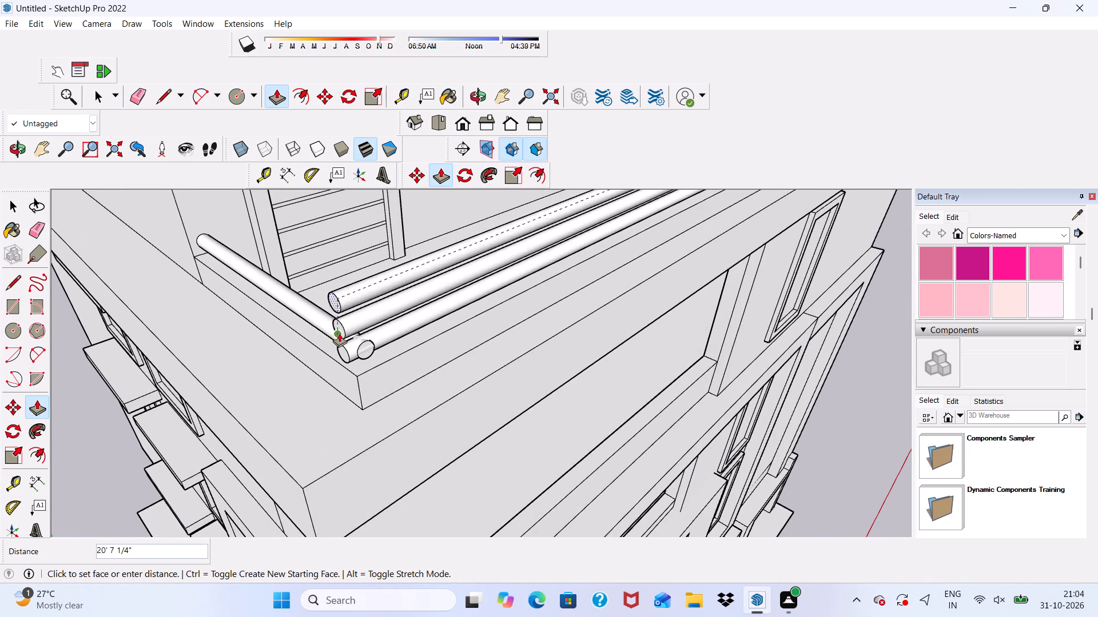
pyautogui.click(339, 333)
# Extrude the fourth pillar circle from the bottom 20' 7 1/4", ending it flush with the three front rails below.
pyautogui.scroll(-9, 344, 331)
pyautogui.scroll(9, 661, 207)
pyautogui.scroll(-6, 660, 193)
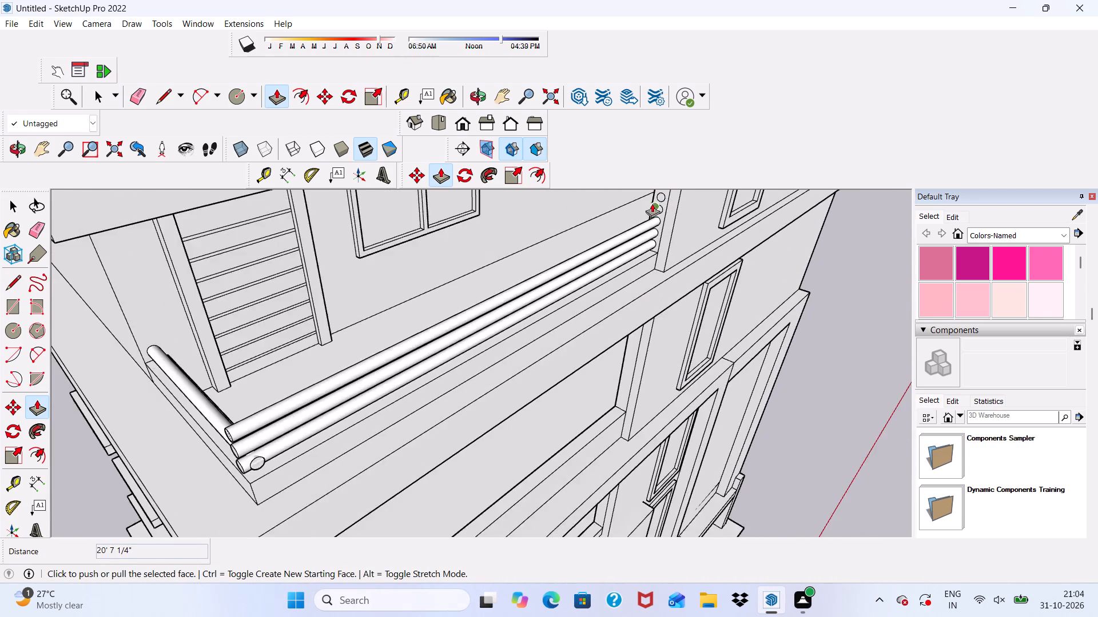
pyautogui.scroll(-3, 652, 203)
pyautogui.scroll(13, 668, 184)
pyautogui.press('space')
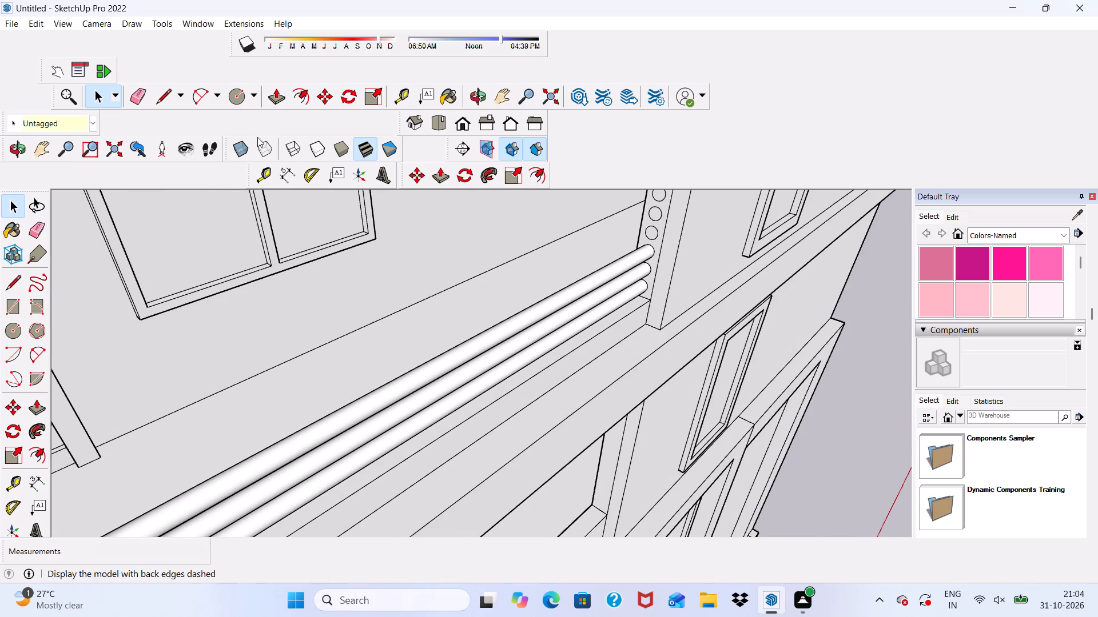
pyautogui.click(279, 93)
pyautogui.scroll(3, 650, 219)
pyautogui.press('space')
pyautogui.scroll(2, 657, 233)
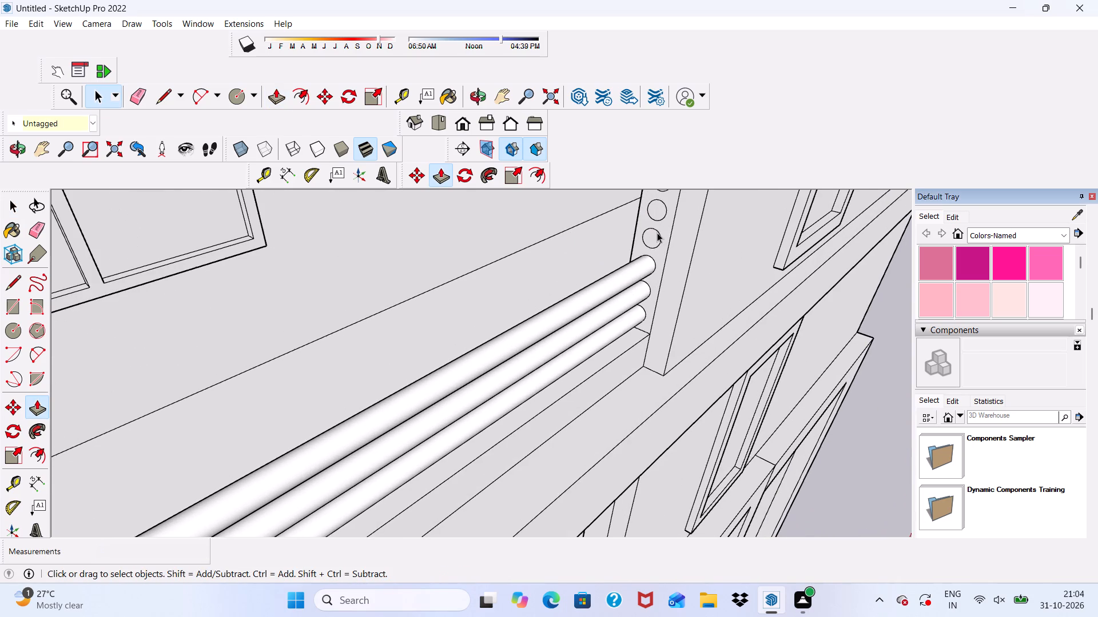
pyautogui.click(657, 235)
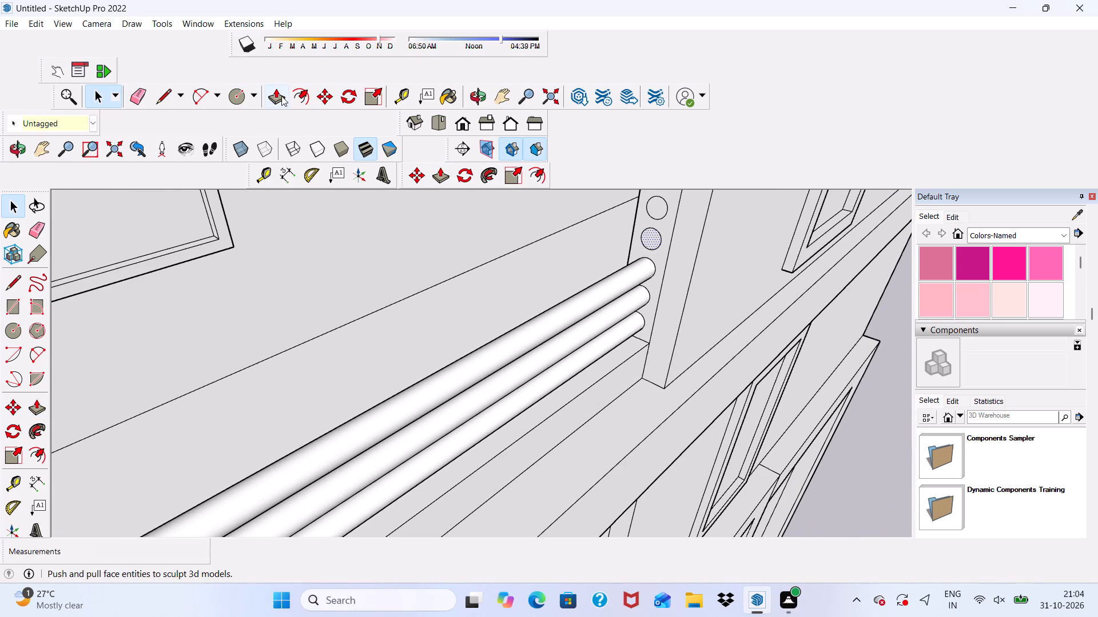
pyautogui.click(282, 95)
pyautogui.click(650, 237)
pyautogui.scroll(-14, 561, 262)
pyautogui.scroll(4, 431, 287)
pyautogui.scroll(4, 406, 361)
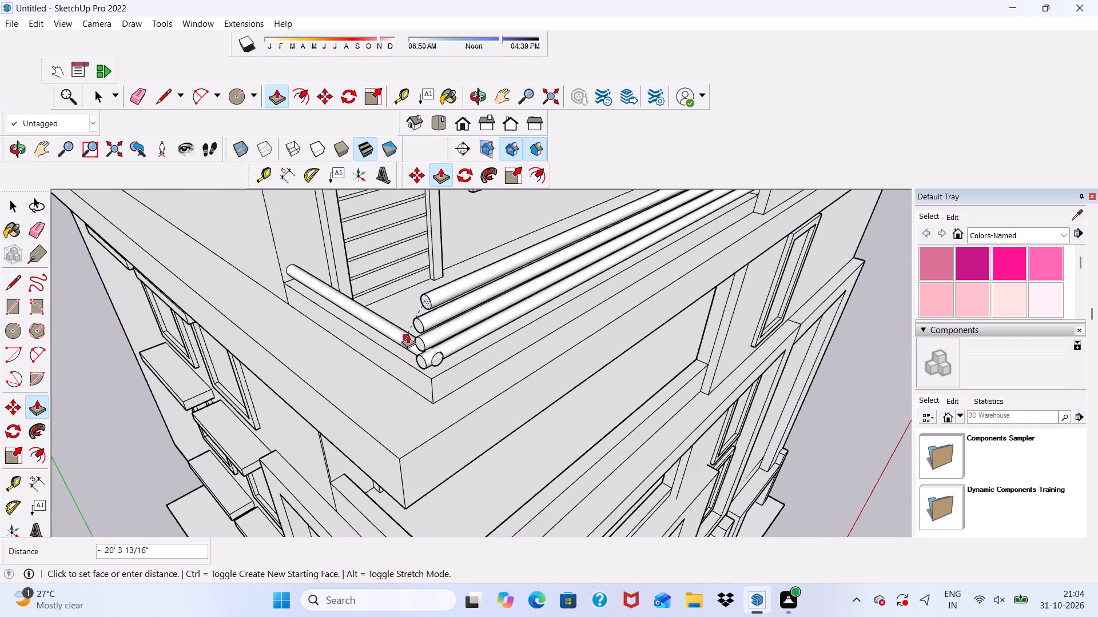
pyautogui.scroll(3, 408, 334)
pyautogui.click(425, 324)
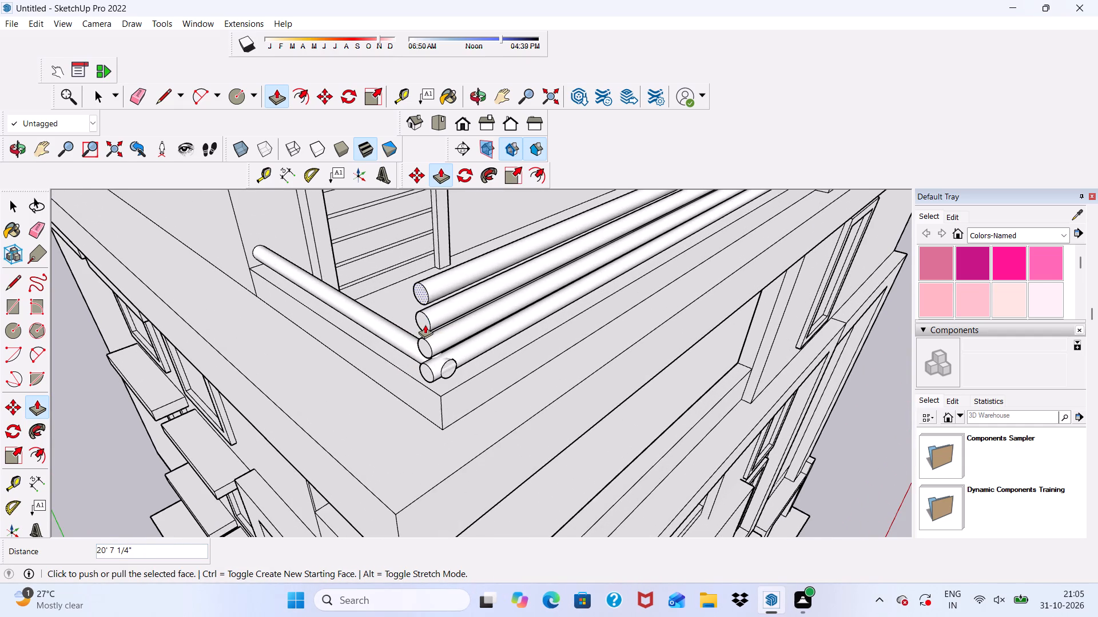
# Extrude the fifth pillar circle from the bottom 20' 7 1/4", ending it flush with the four front rails below.
pyautogui.scroll(-5, 419, 319)
pyautogui.moveTo(516, 343); pyautogui.dragTo(430, 301, button='middle')
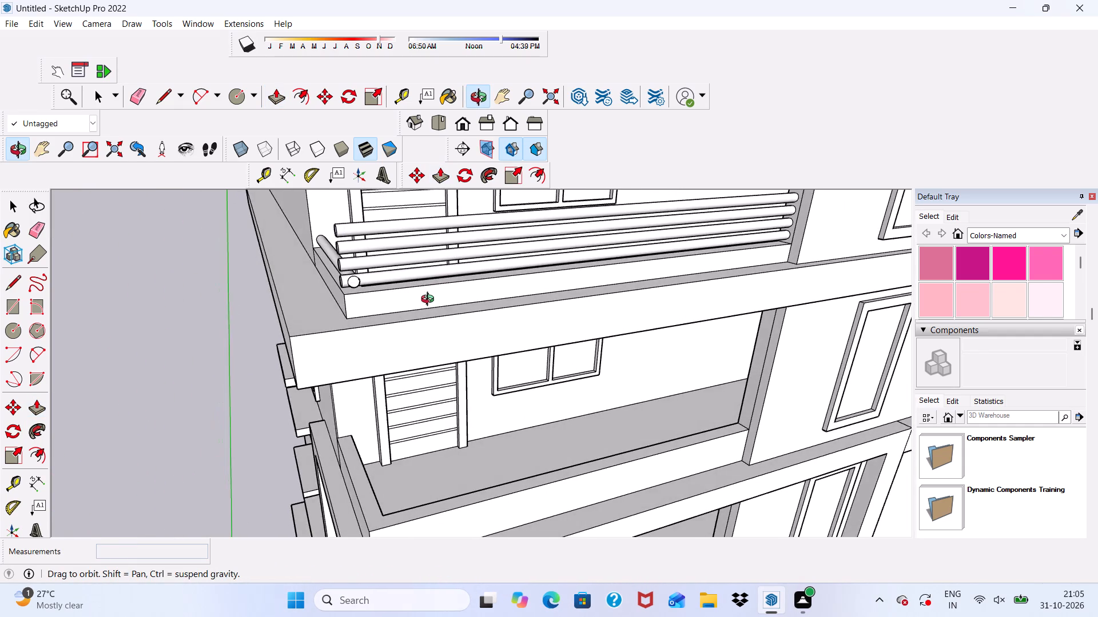
pyautogui.moveTo(430, 301); pyautogui.dragTo(505, 357, button='middle')
pyautogui.scroll(-8, 507, 335)
pyautogui.moveTo(499, 367); pyautogui.dragTo(599, 413, button='middle')
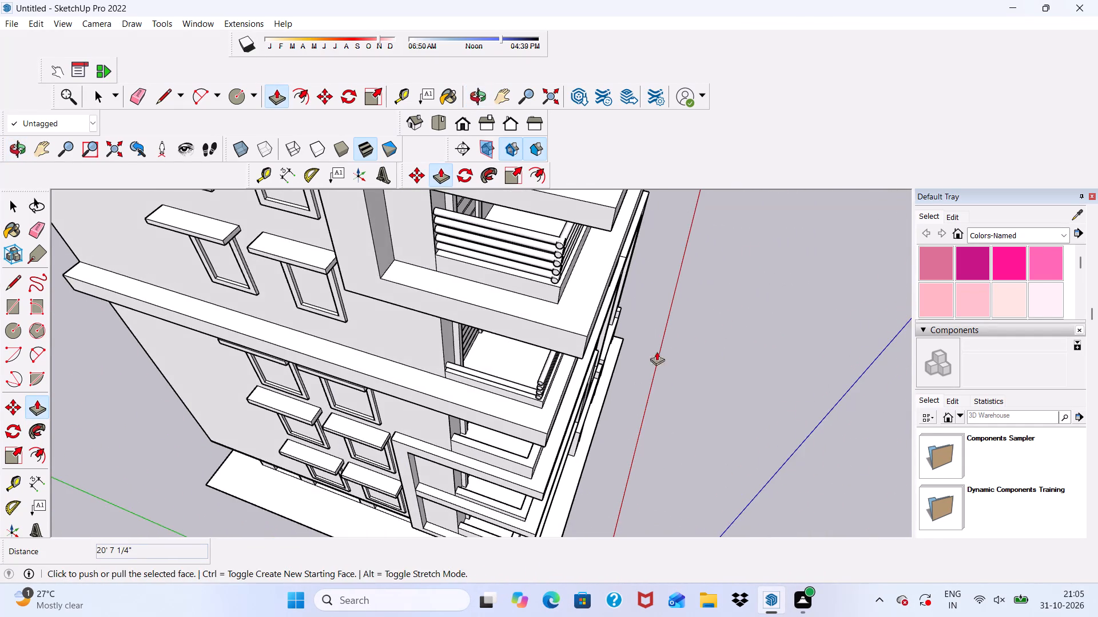
pyautogui.scroll(-1, 586, 360)
pyautogui.moveTo(586, 359); pyautogui.dragTo(544, 270, button='middle')
pyautogui.press('space')
pyautogui.scroll(4, 626, 215)
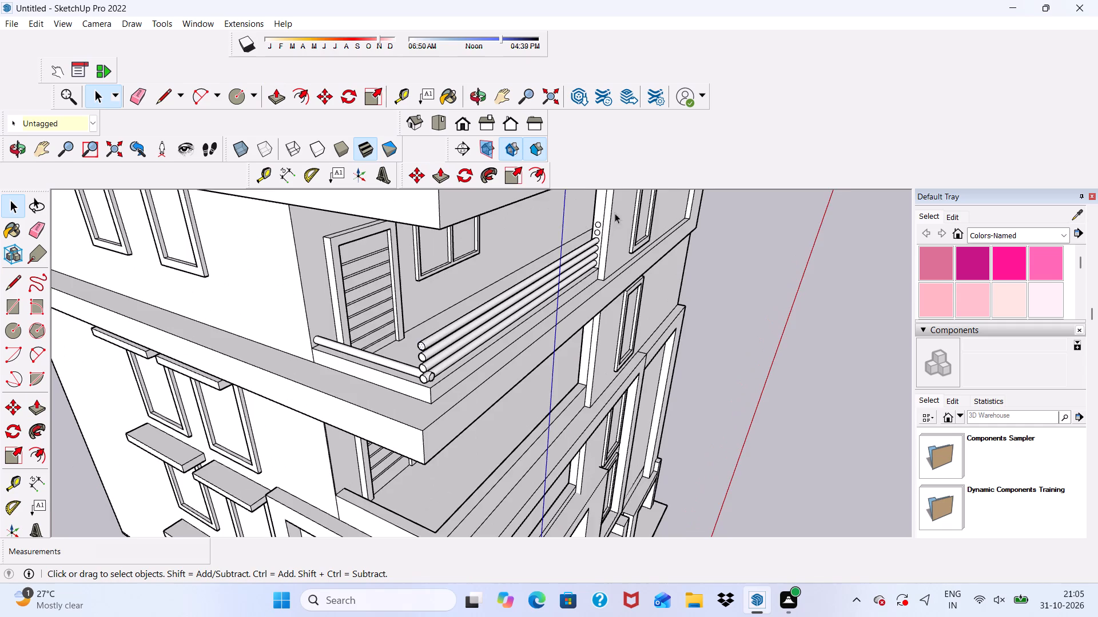
pyautogui.scroll(8, 580, 221)
pyautogui.scroll(-1, 604, 229)
pyautogui.scroll(3, 612, 239)
pyautogui.click(612, 250)
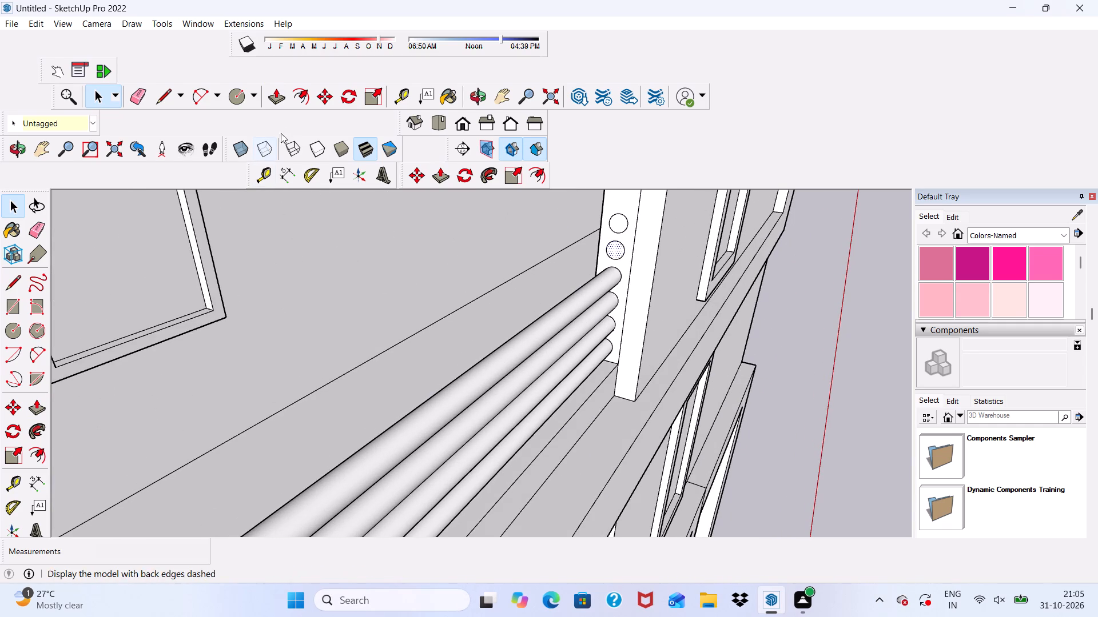
pyautogui.click(274, 97)
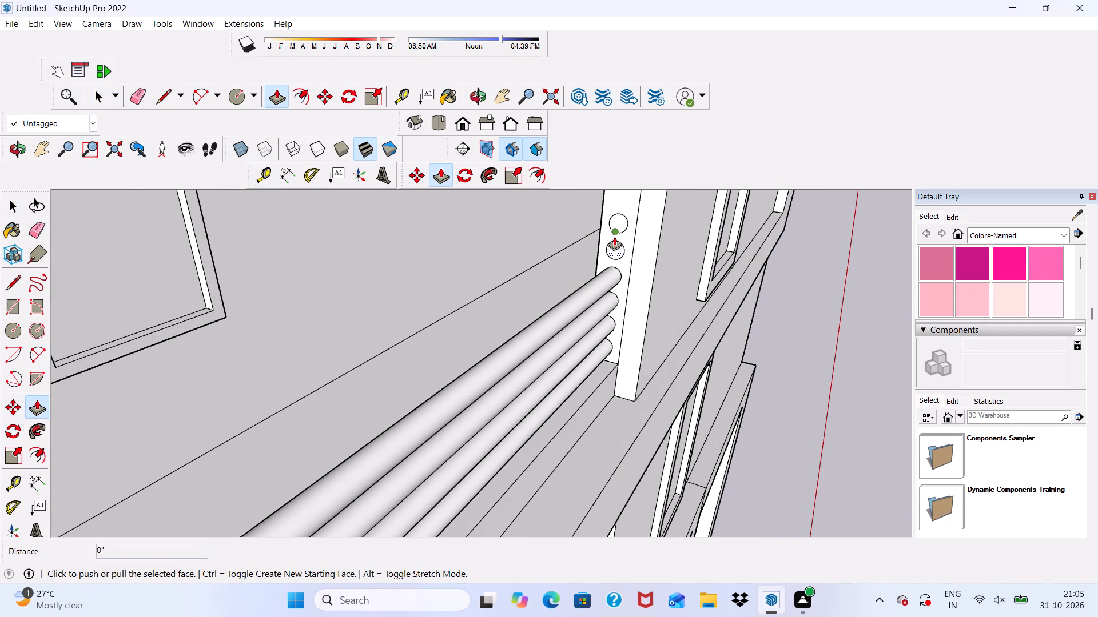
pyautogui.click(615, 245)
pyautogui.scroll(-11, 512, 234)
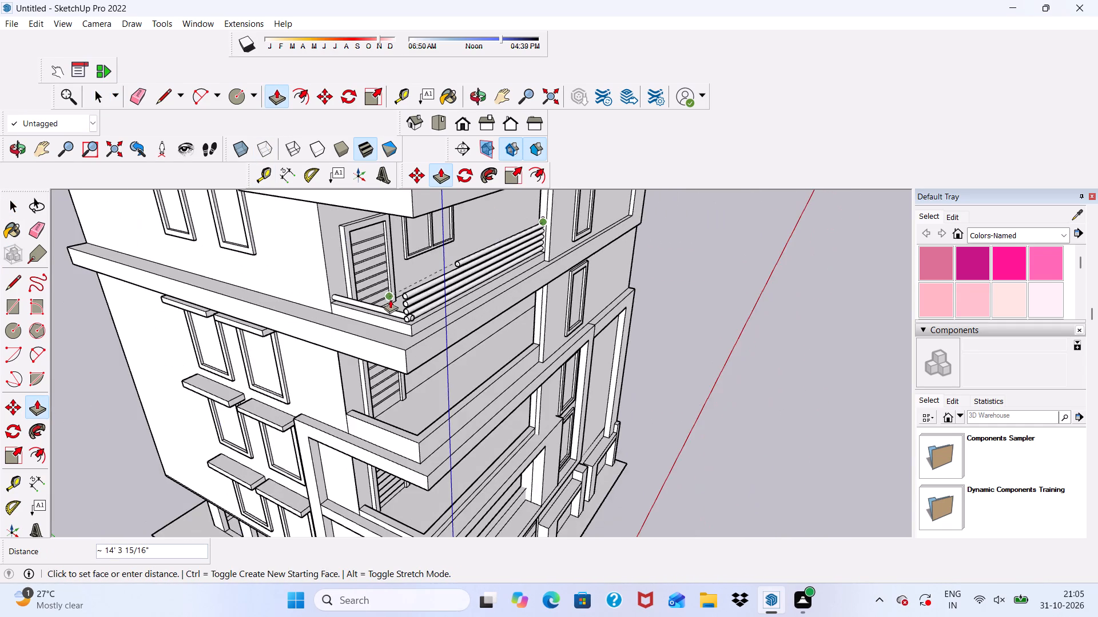
pyautogui.scroll(10, 391, 299)
pyautogui.click(420, 315)
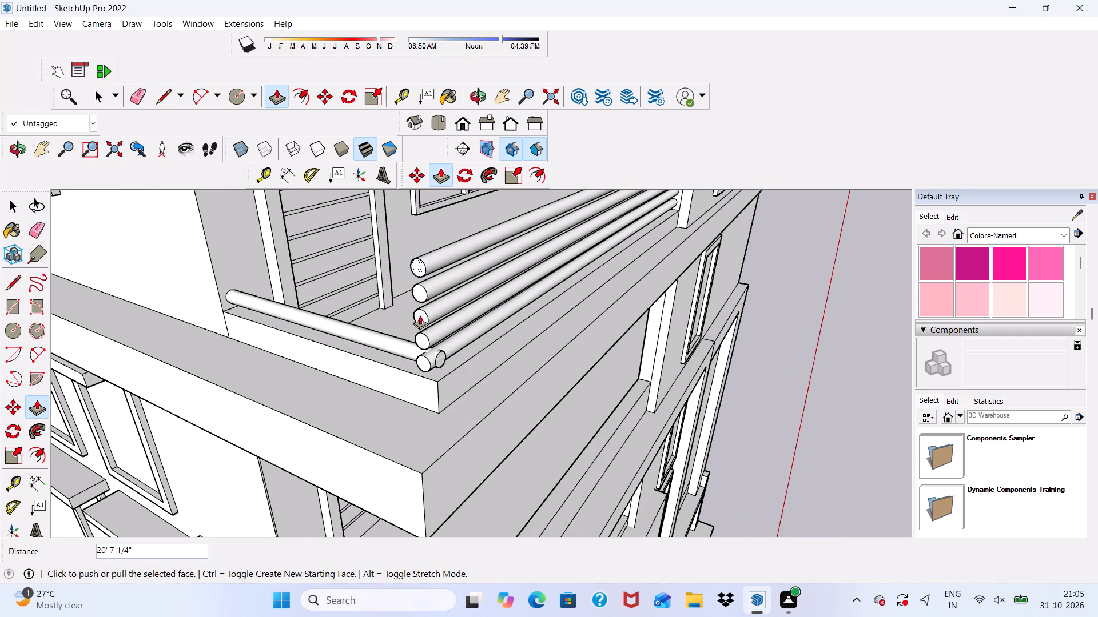
# Copy the side rail beside the louvred door 7 9/16" upward along the wall as the second side rail.
pyautogui.scroll(-2, 420, 316)
pyautogui.moveTo(427, 329); pyautogui.dragTo(267, 315, button='middle')
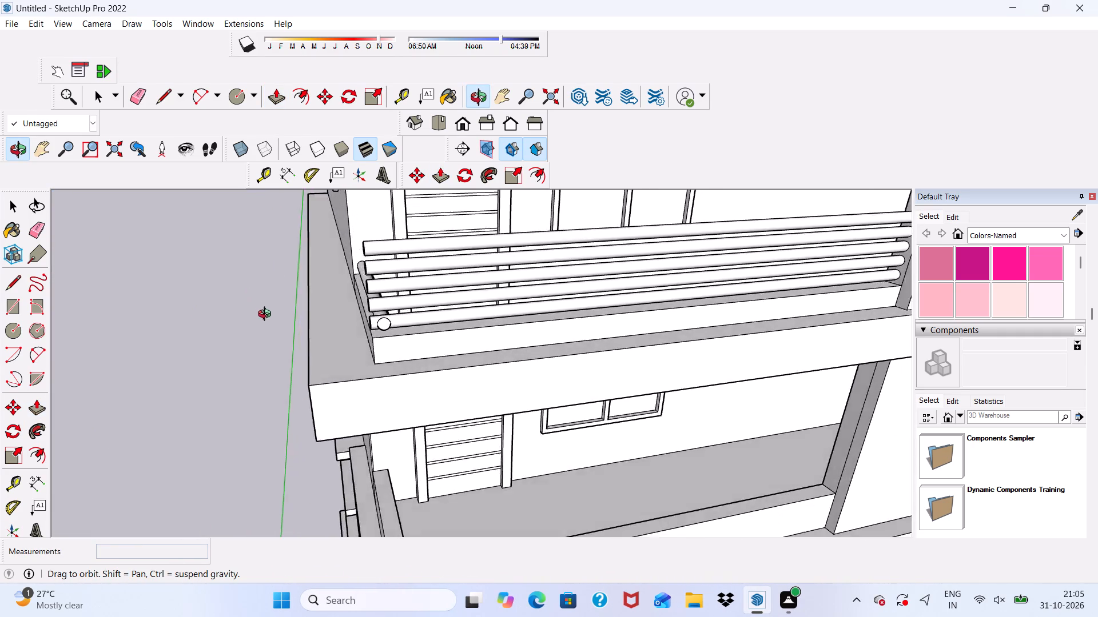
pyautogui.moveTo(267, 315); pyautogui.dragTo(429, 308, button='middle')
pyautogui.press('space')
pyautogui.scroll(7, 376, 319)
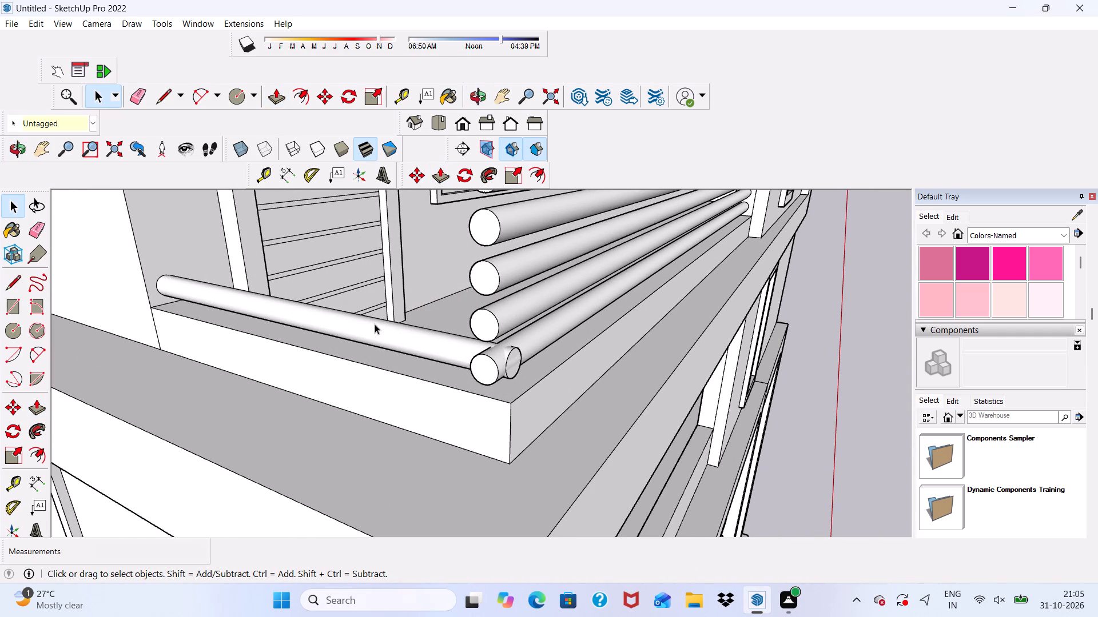
pyautogui.click(375, 324)
pyautogui.click(375, 325)
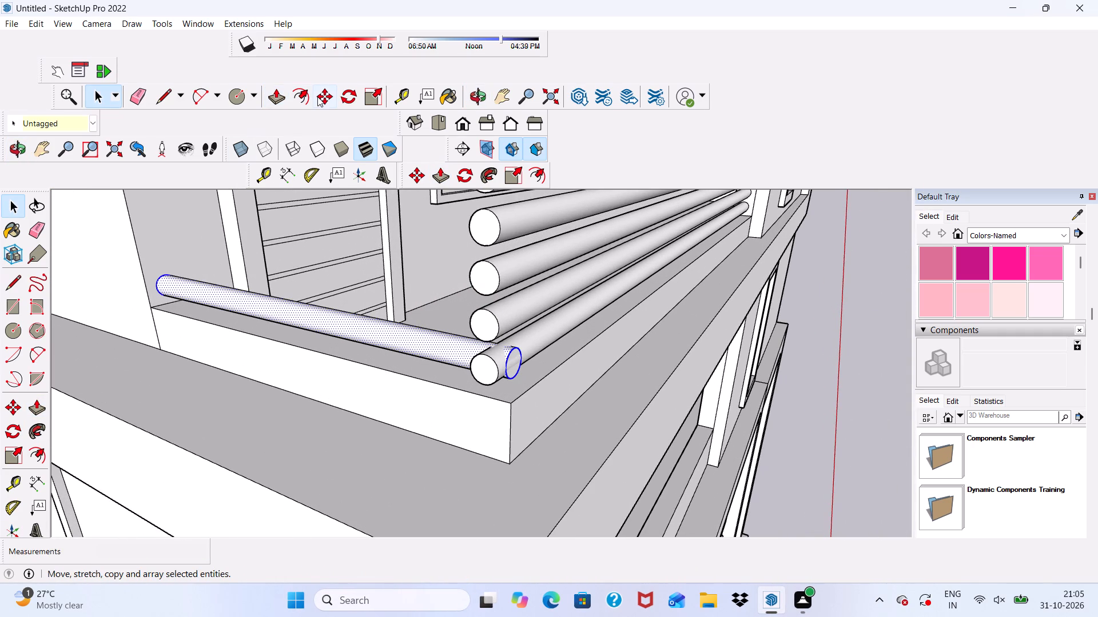
pyautogui.click(323, 95)
pyautogui.scroll(6, 190, 274)
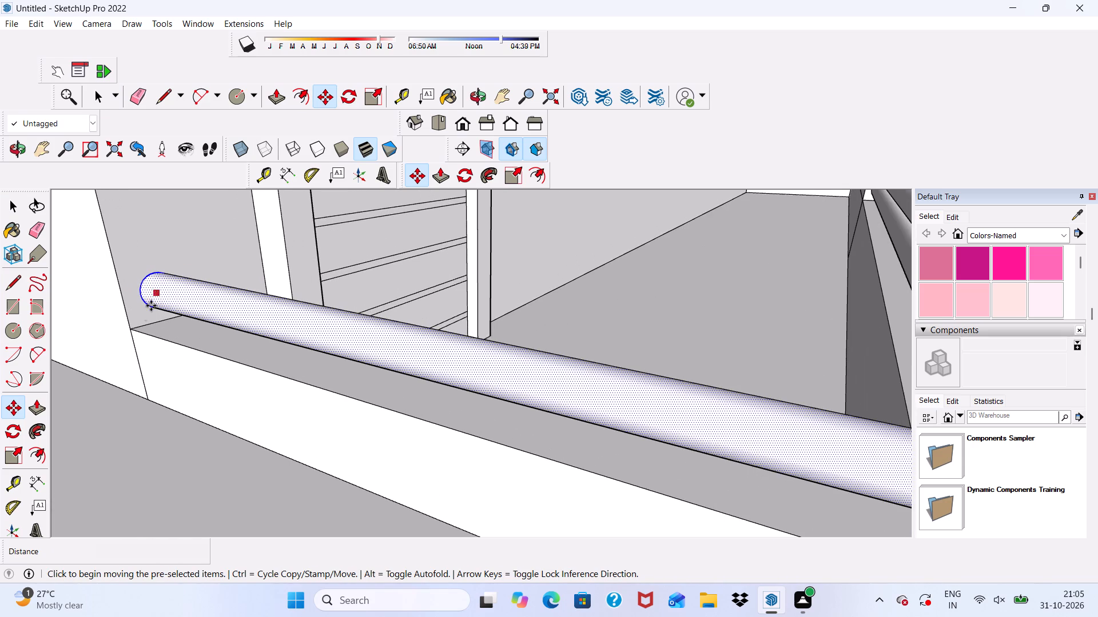
pyautogui.click(145, 309)
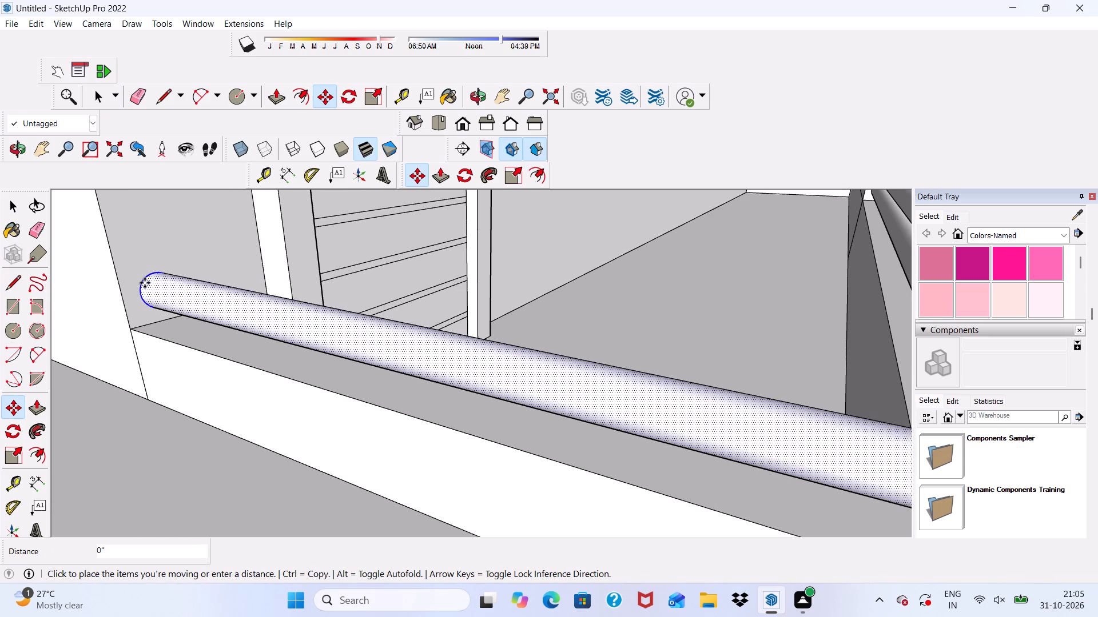
pyautogui.scroll(-3, 145, 281)
pyautogui.scroll(-3, 131, 237)
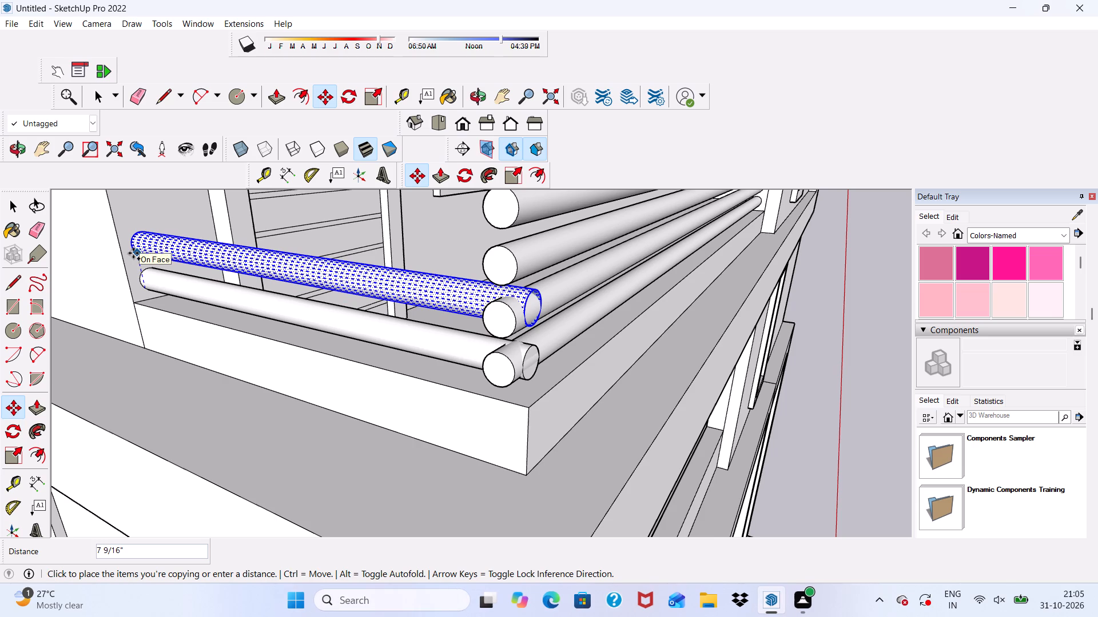
pyautogui.click(133, 253)
# Copy the second side rail 6 3/4" upward along the wall to form the third side rail.
pyautogui.scroll(-5, 133, 253)
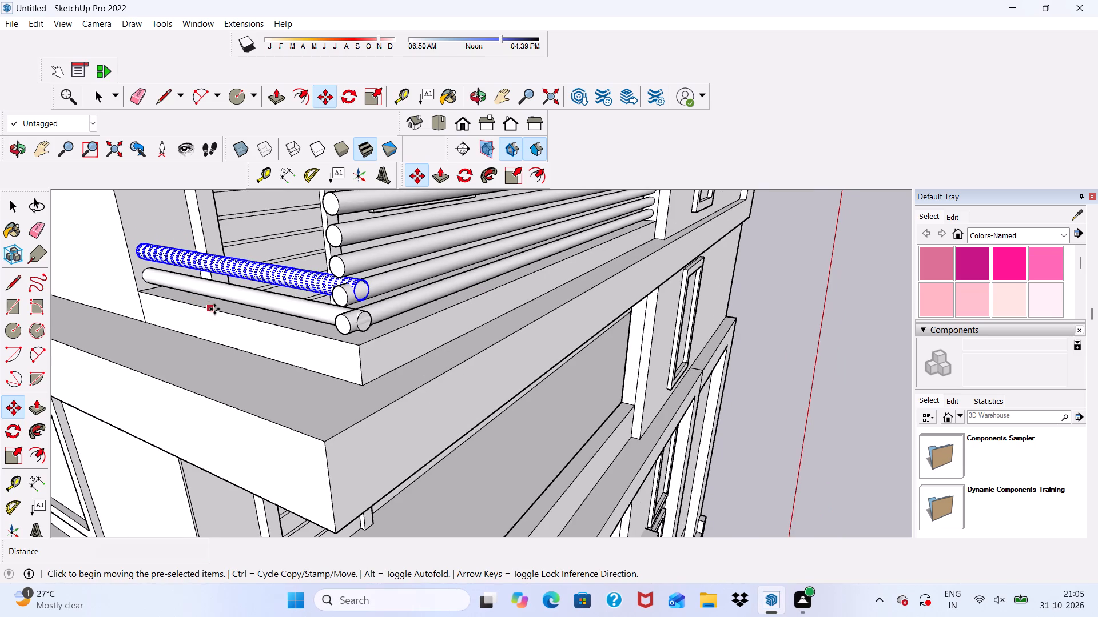
pyautogui.moveTo(272, 301); pyautogui.dragTo(345, 287, button='middle')
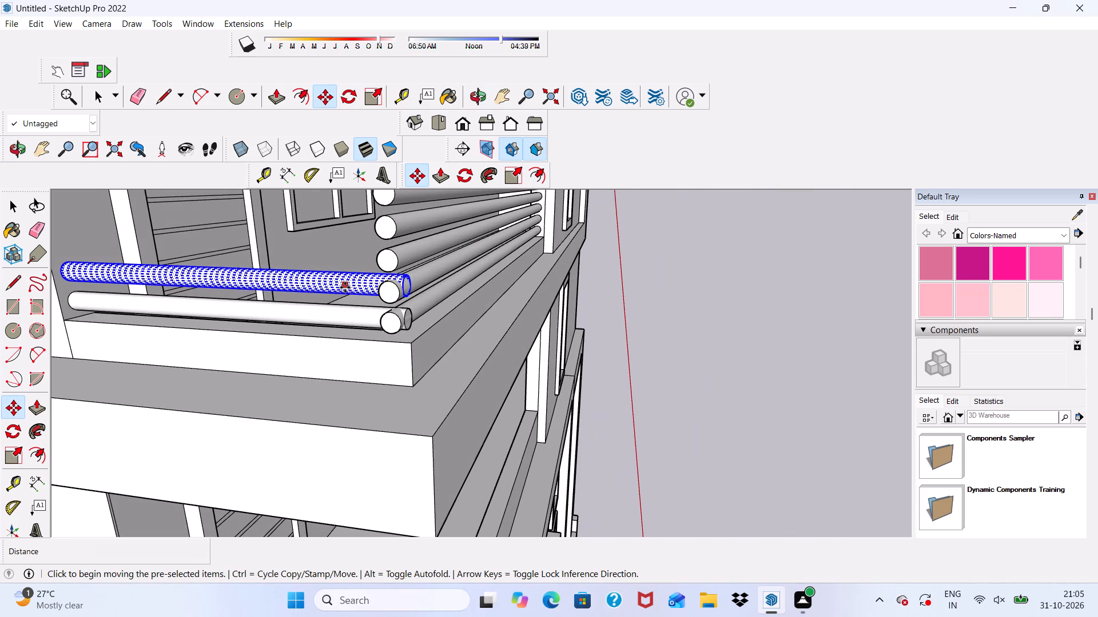
pyautogui.scroll(-3, 357, 345)
pyautogui.scroll(8, 136, 302)
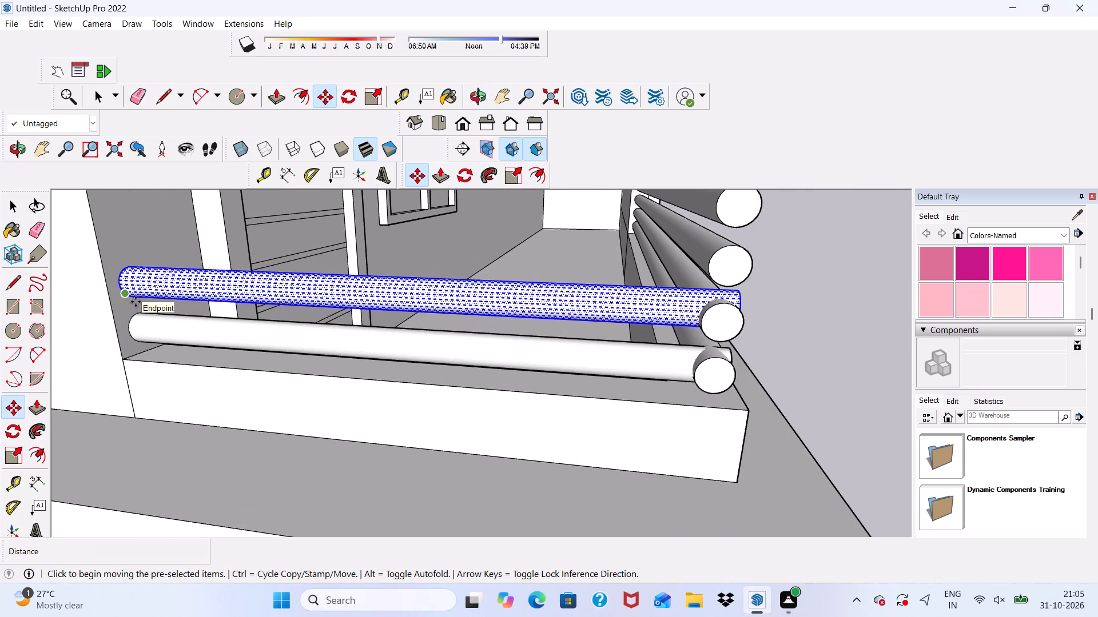
pyautogui.scroll(2, 137, 307)
pyautogui.click(132, 294)
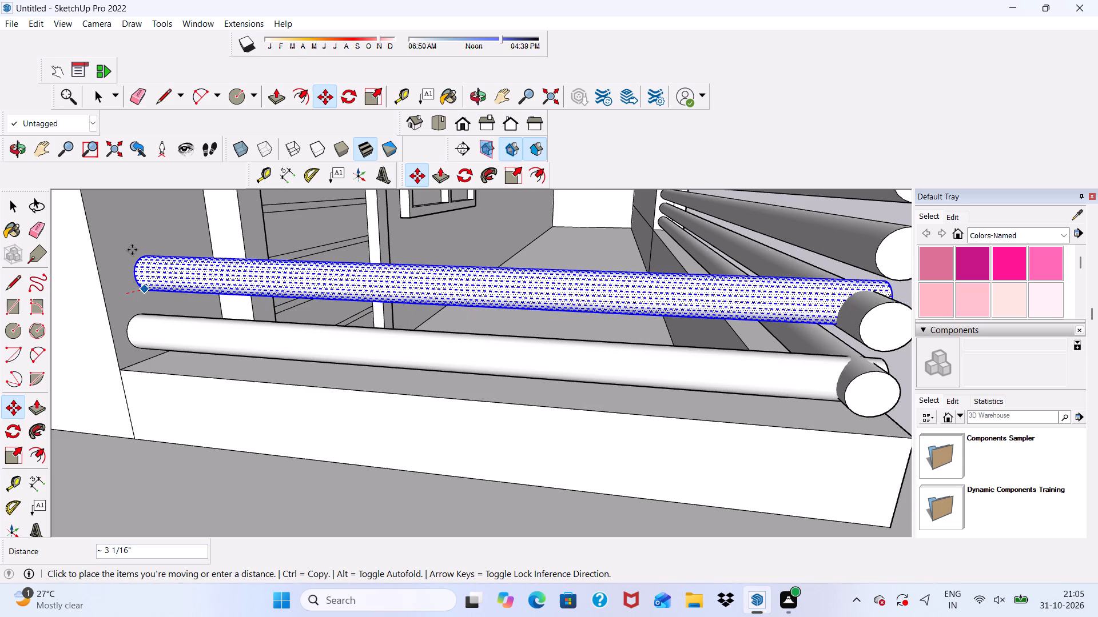
pyautogui.scroll(-4, 132, 250)
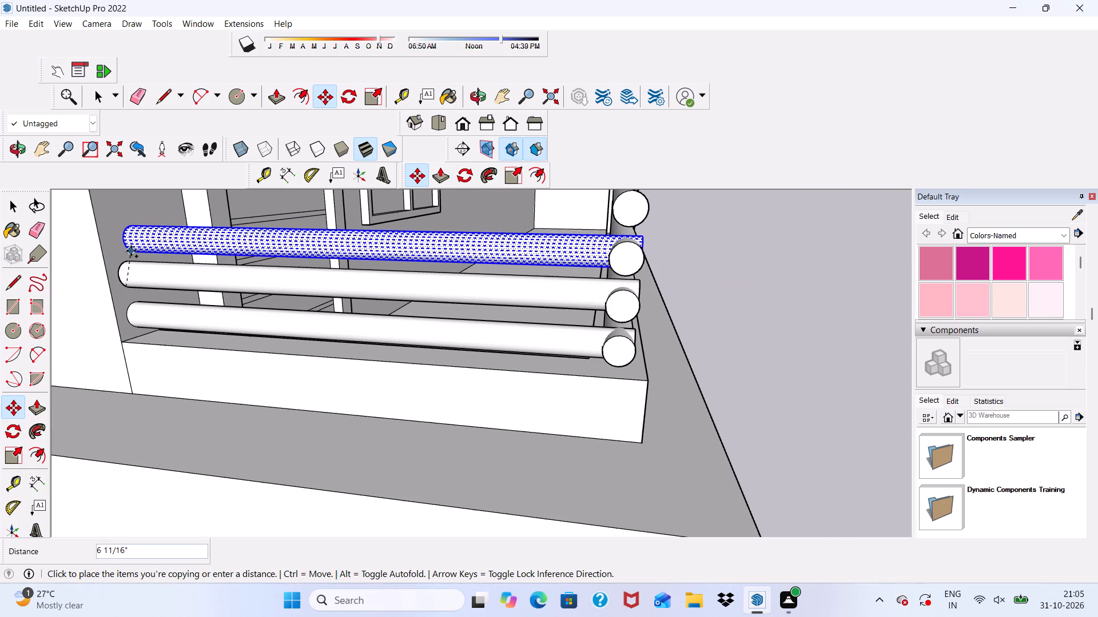
pyautogui.scroll(4, 121, 250)
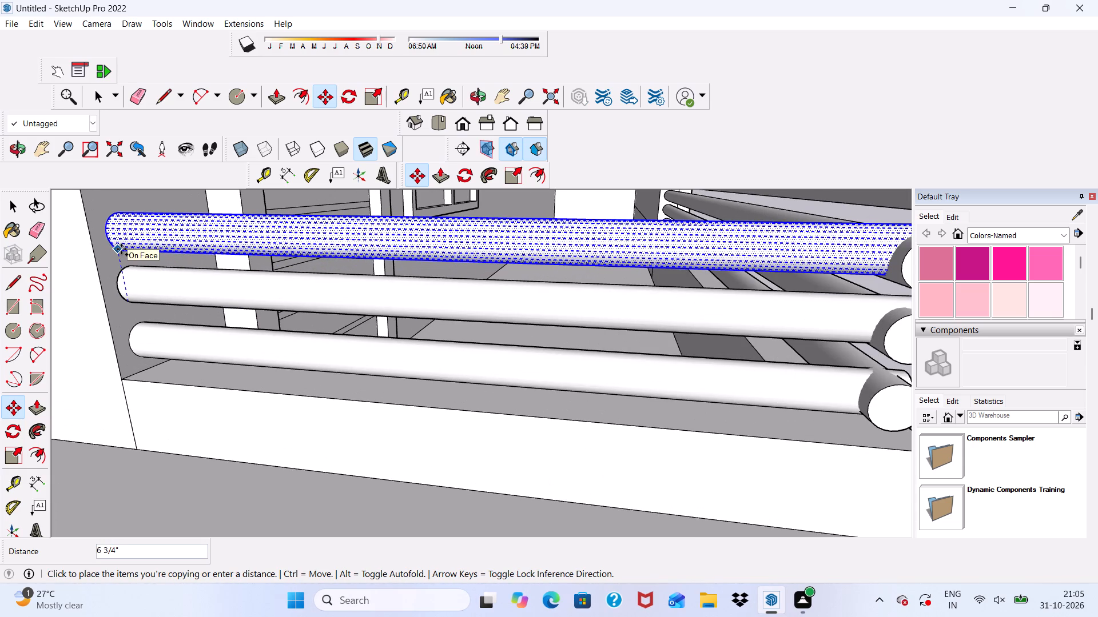
pyautogui.click(121, 249)
# Copy the third side rail 6 7/16" upward along the wall to form the fourth side rail.
pyautogui.scroll(-9, 121, 249)
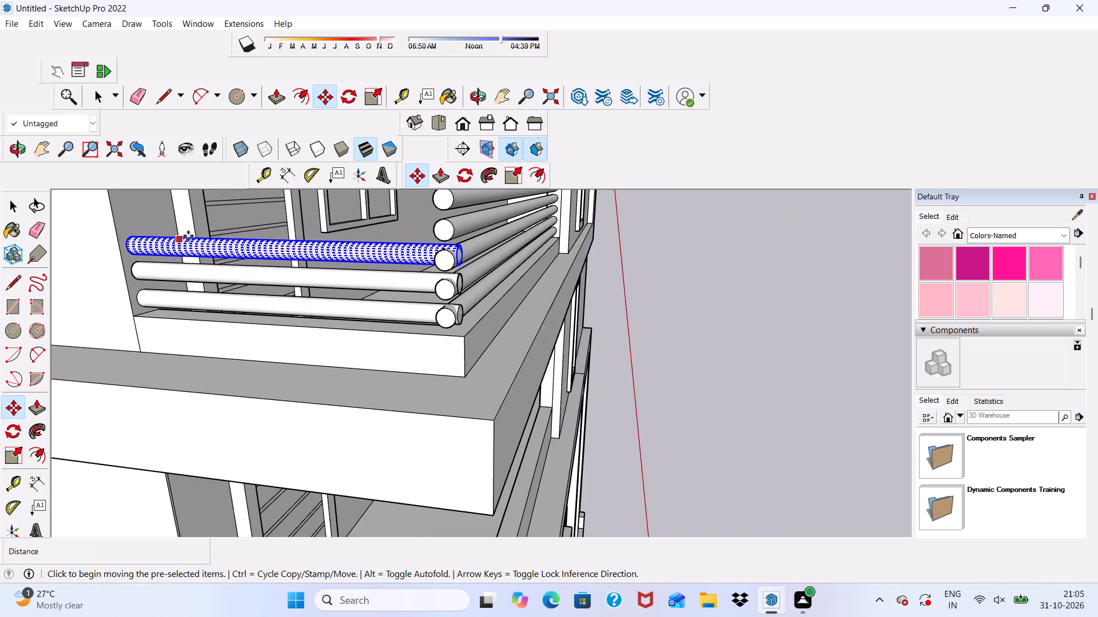
pyautogui.scroll(3, 136, 251)
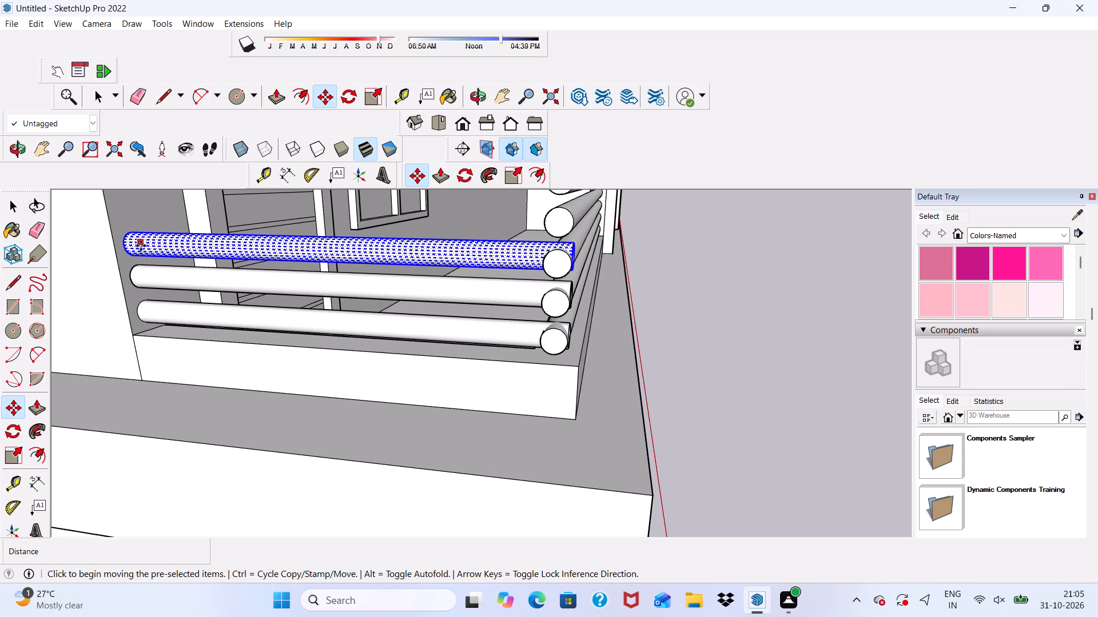
pyautogui.scroll(3, 129, 263)
pyautogui.click(127, 243)
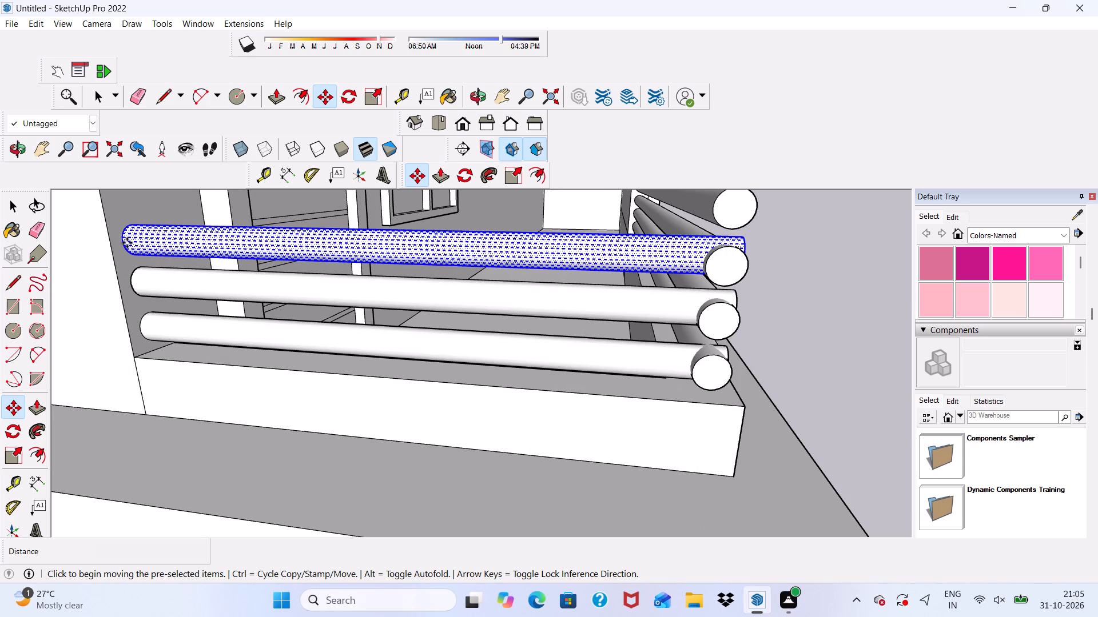
pyautogui.scroll(-7, 140, 176)
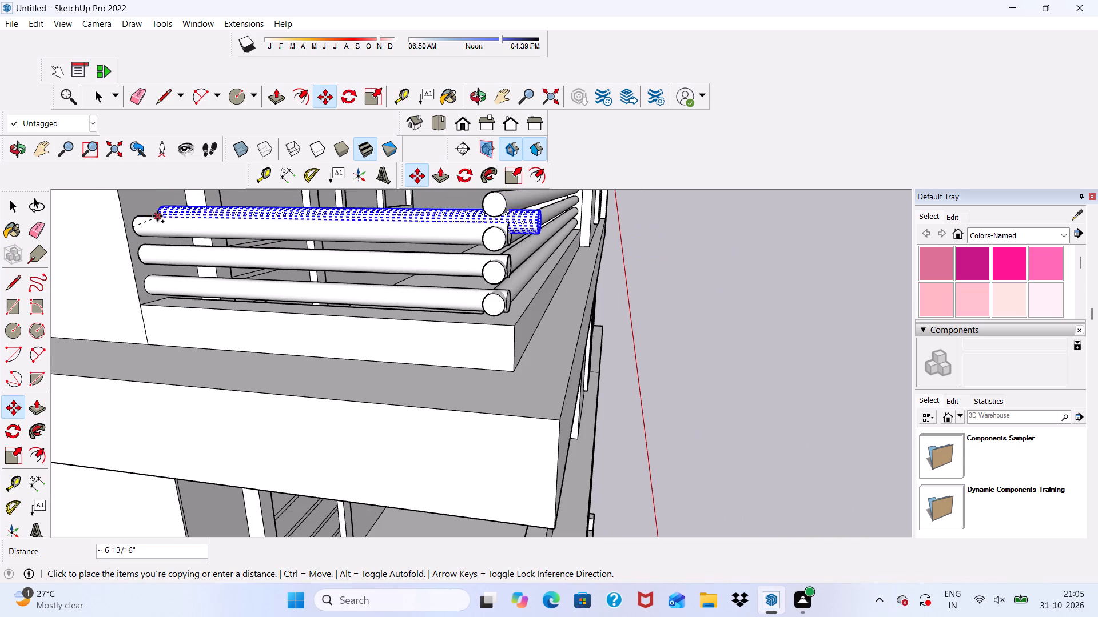
pyautogui.scroll(1, 133, 198)
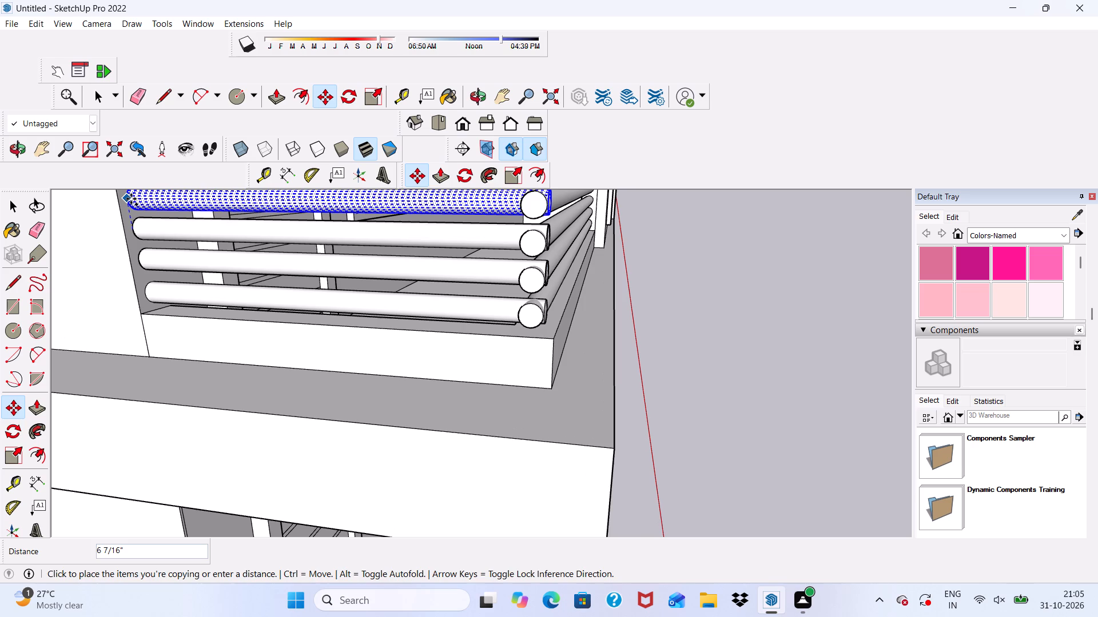
pyautogui.click(131, 199)
# Copy the fourth side rail 6 3/8" upward as the fifth side rail, level with the top front rail, and clear the selection.
pyautogui.scroll(-9, 161, 266)
pyautogui.scroll(6, 160, 208)
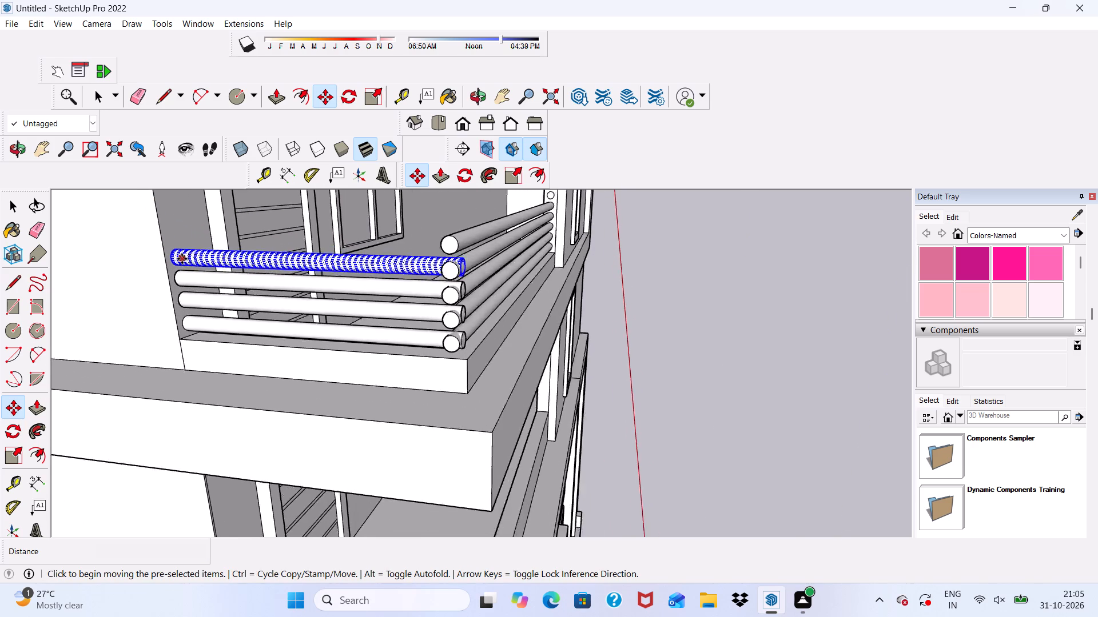
pyautogui.scroll(10, 182, 259)
pyautogui.click(160, 268)
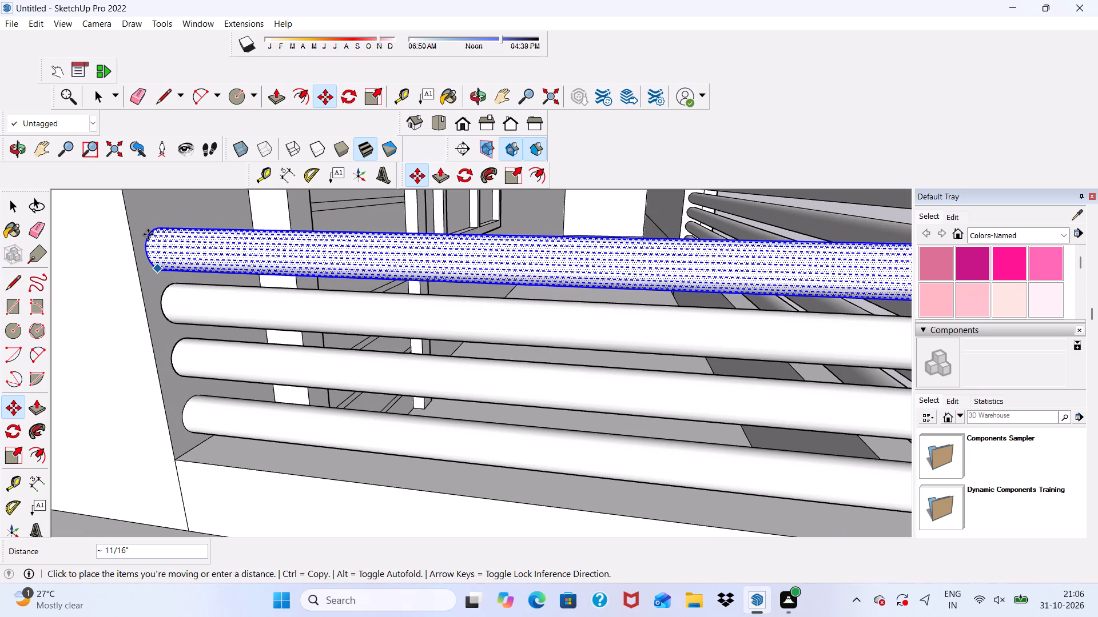
pyautogui.scroll(-7, 148, 234)
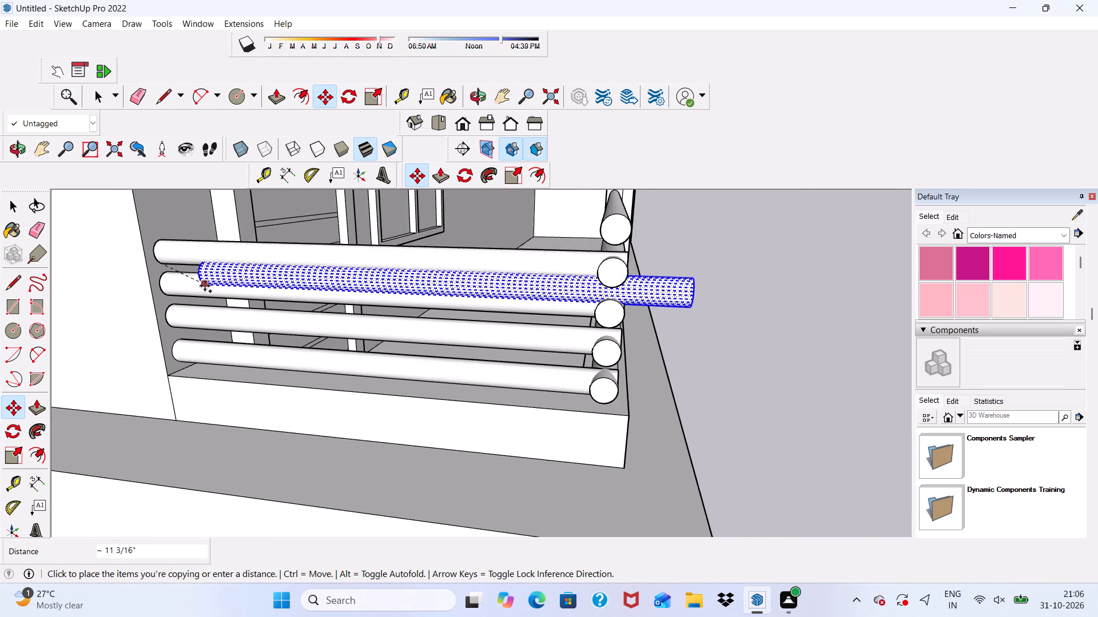
pyautogui.scroll(4, 152, 226)
pyautogui.scroll(-1, 152, 226)
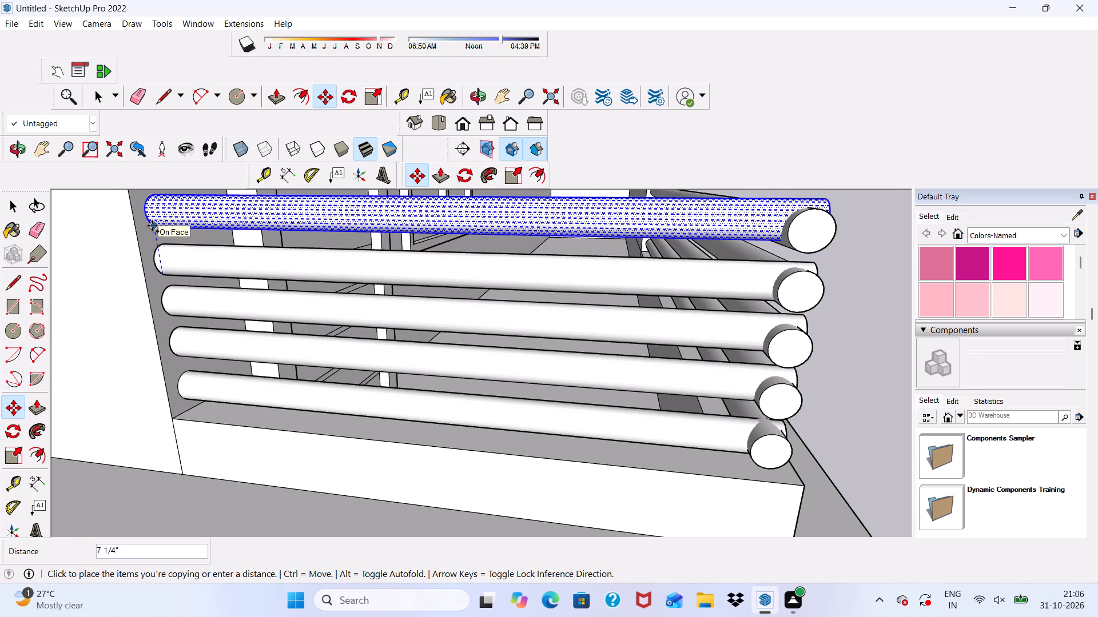
pyautogui.click(152, 232)
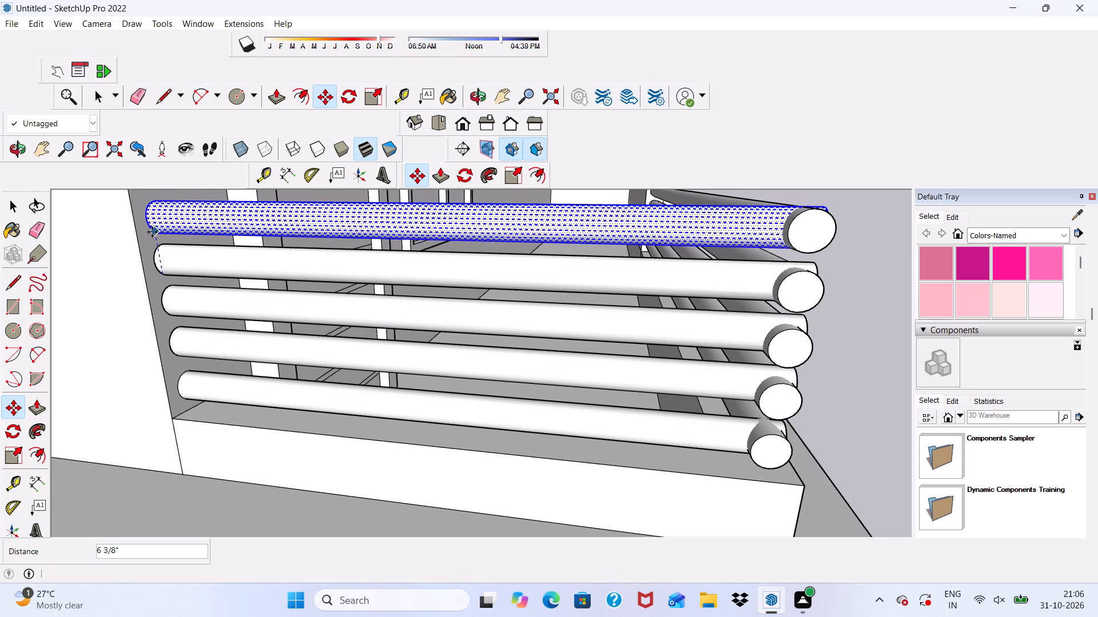
pyautogui.scroll(-5, 152, 232)
pyautogui.scroll(-3, 297, 256)
pyautogui.press('space')
pyautogui.click(647, 294)
# Examine the balcony's front and side railings at the corner and compare them with the balconies above and below.
pyautogui.scroll(-2, 643, 291)
pyautogui.moveTo(640, 291); pyautogui.dragTo(373, 277, button='middle')
pyautogui.scroll(-1, 501, 291)
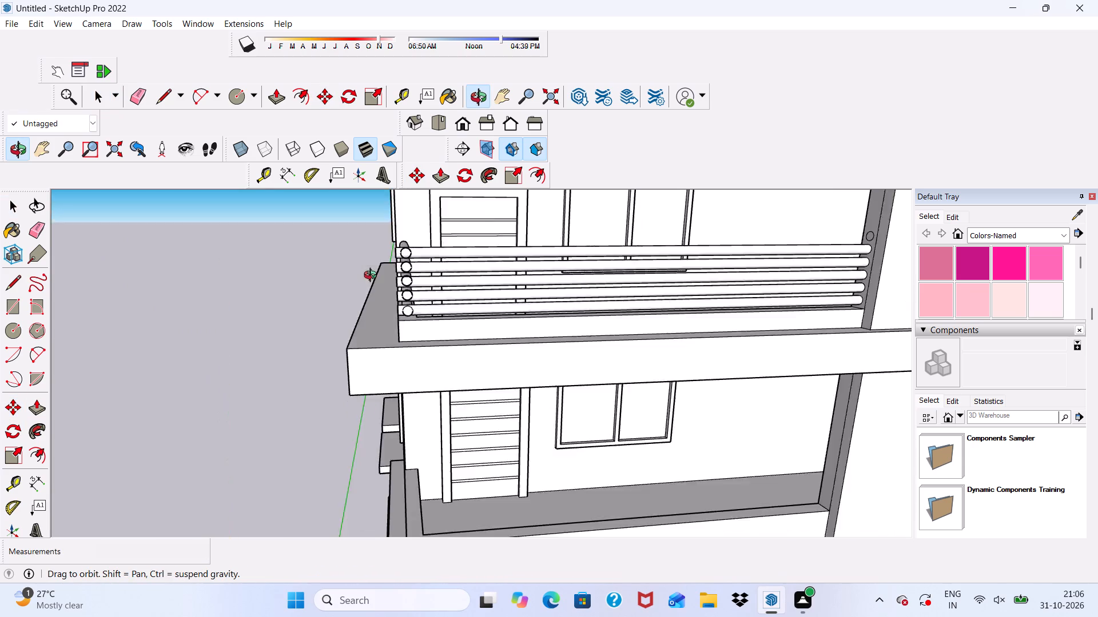
pyautogui.moveTo(373, 277); pyautogui.dragTo(410, 267, button='middle')
pyautogui.scroll(3, 444, 305)
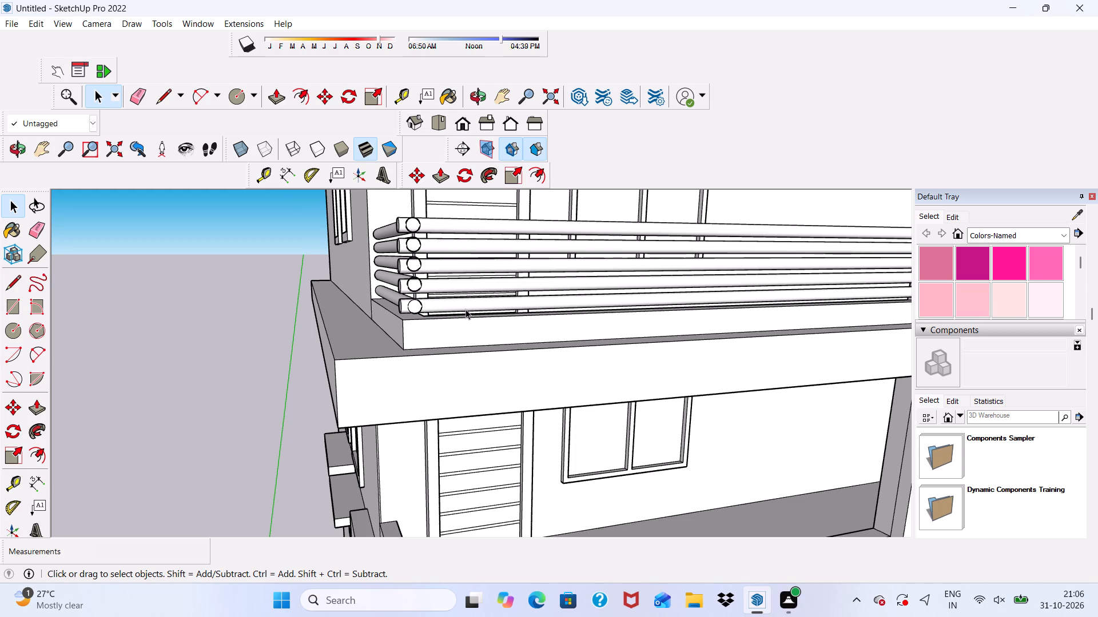
pyautogui.scroll(-8, 487, 281)
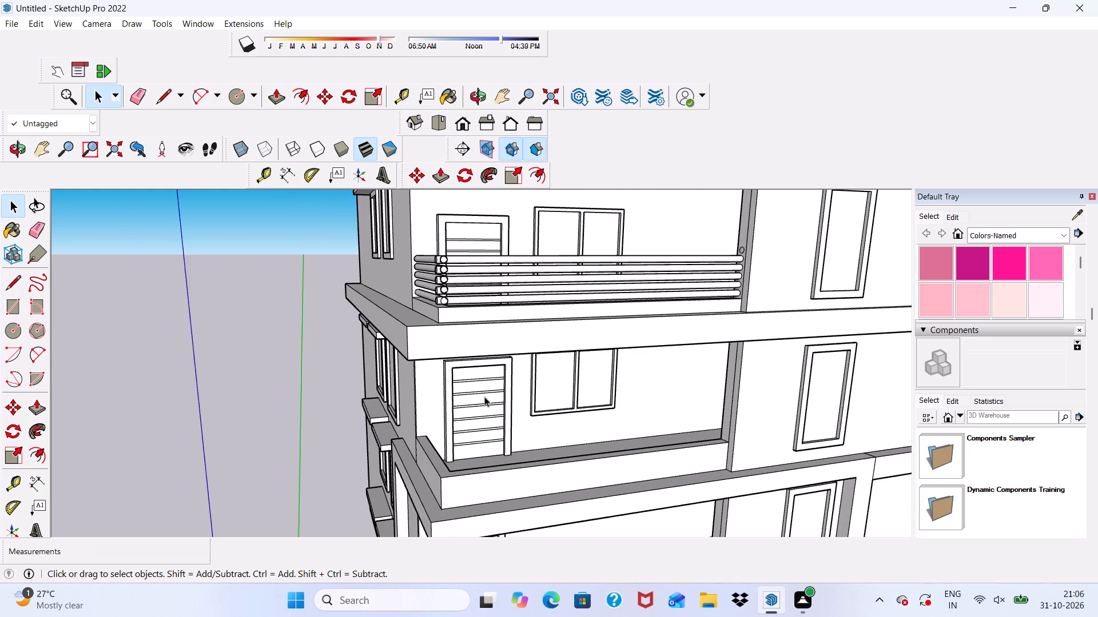
pyautogui.moveTo(484, 395); pyautogui.dragTo(523, 340, button='middle')
pyautogui.scroll(1, 523, 340)
pyautogui.scroll(-16, 518, 312)
pyautogui.moveTo(608, 372); pyautogui.dragTo(480, 439, button='middle')
# Copy the spare circle above the front rails about 12' 8" straight down onto the end wall of the balcony below.
pyautogui.scroll(10, 519, 322)
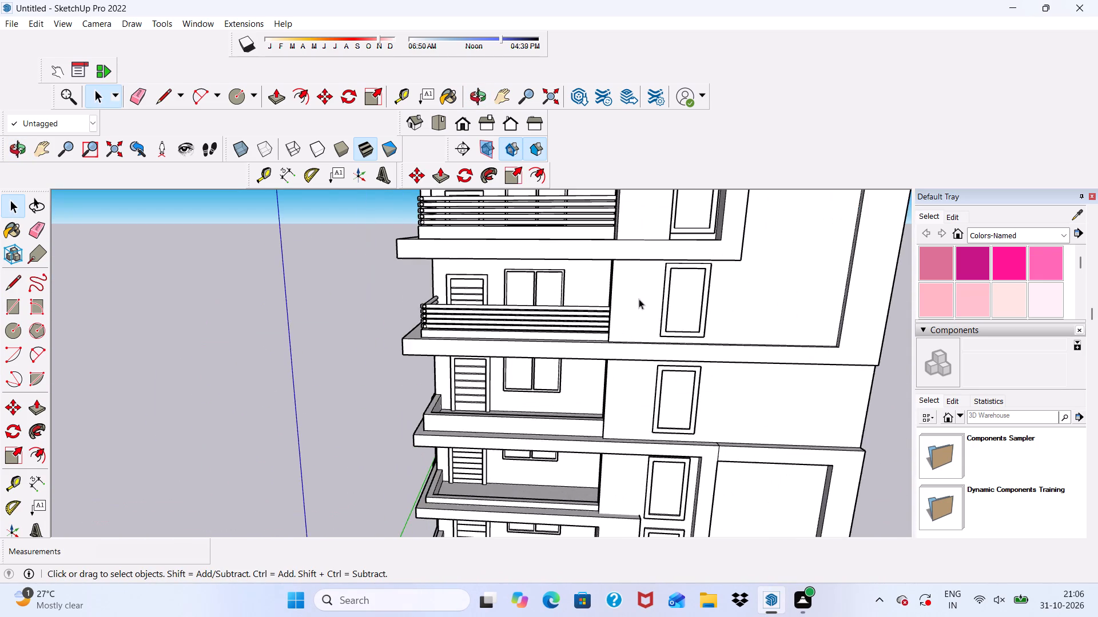
pyautogui.moveTo(568, 301); pyautogui.dragTo(653, 323, button='middle')
pyautogui.scroll(14, 611, 295)
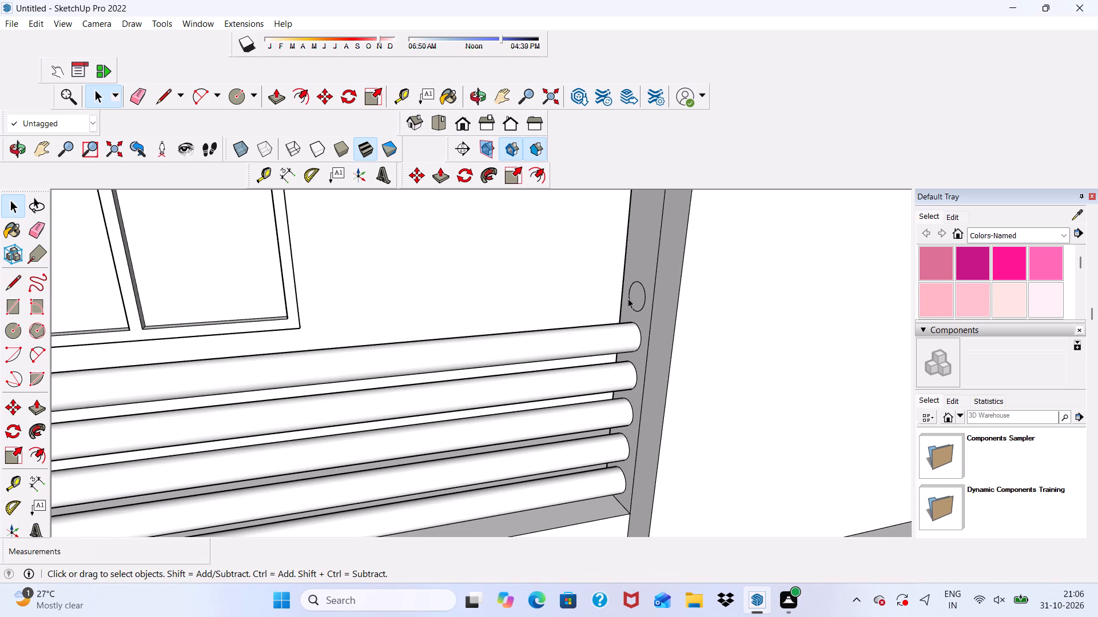
pyautogui.doubleClick(630, 298)
pyautogui.scroll(-10, 612, 297)
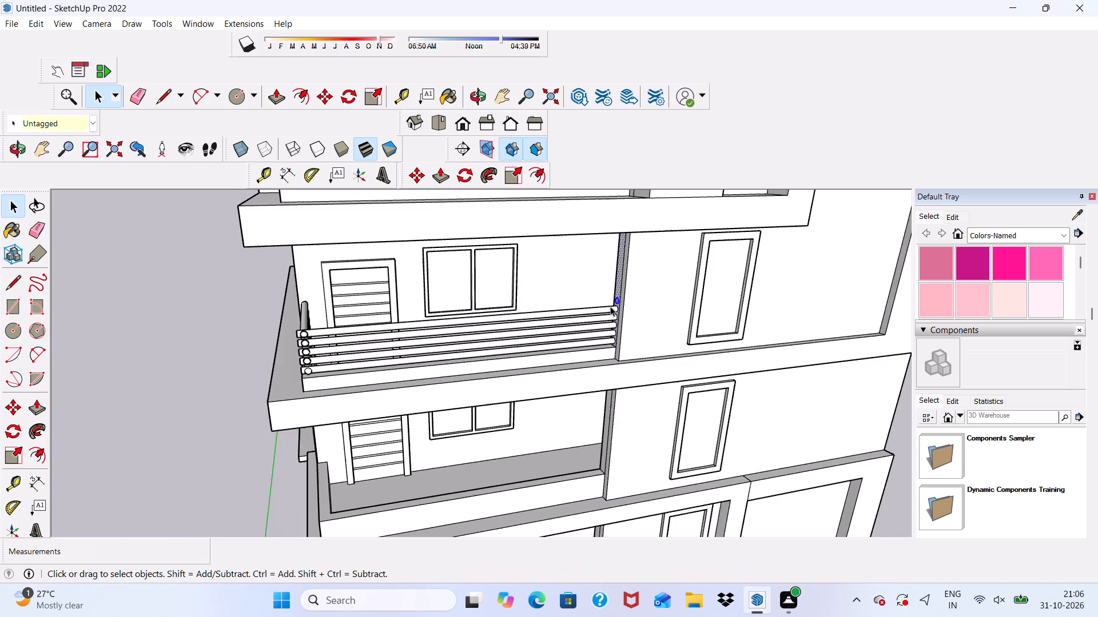
pyautogui.scroll(-8, 610, 306)
pyautogui.click(837, 382)
pyautogui.scroll(10, 713, 324)
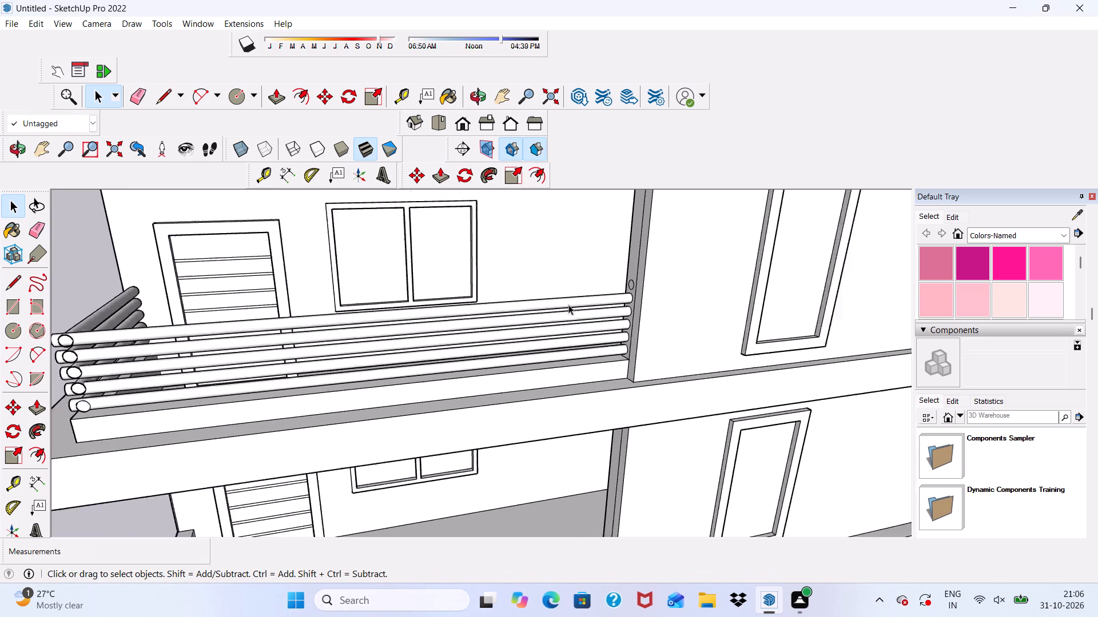
pyautogui.scroll(9, 568, 305)
pyautogui.click(639, 288)
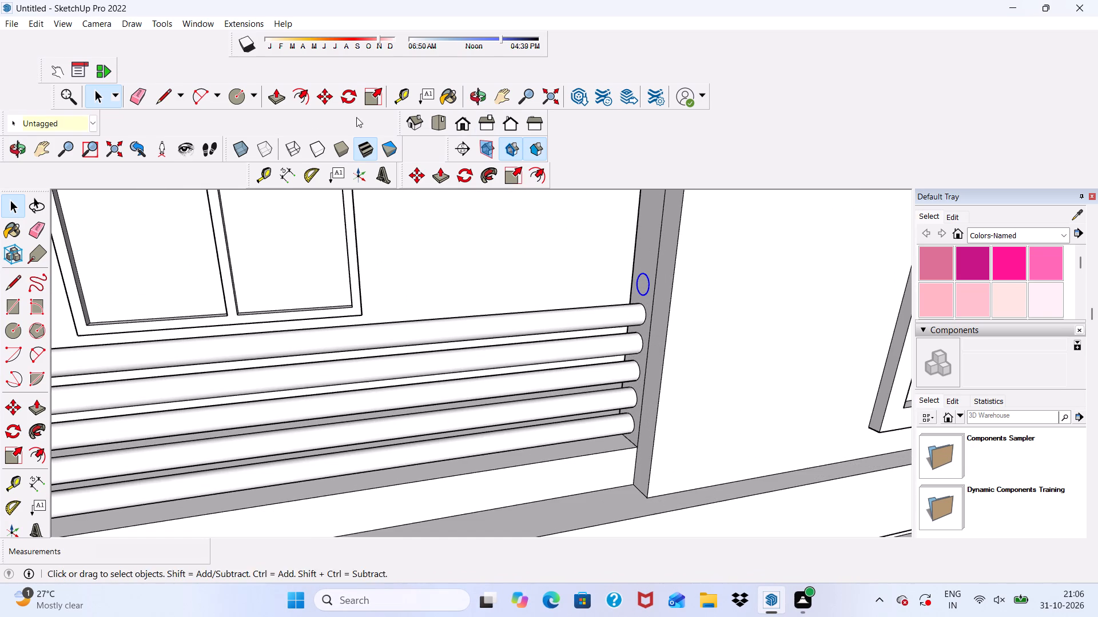
pyautogui.click(323, 94)
pyautogui.click(641, 282)
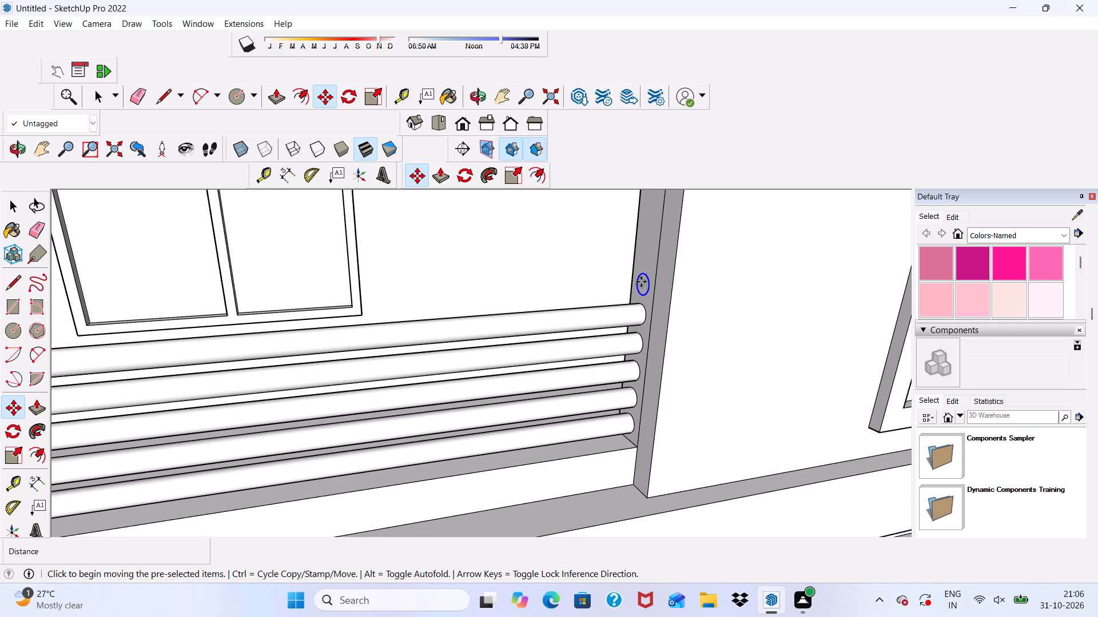
pyautogui.scroll(-5, 626, 249)
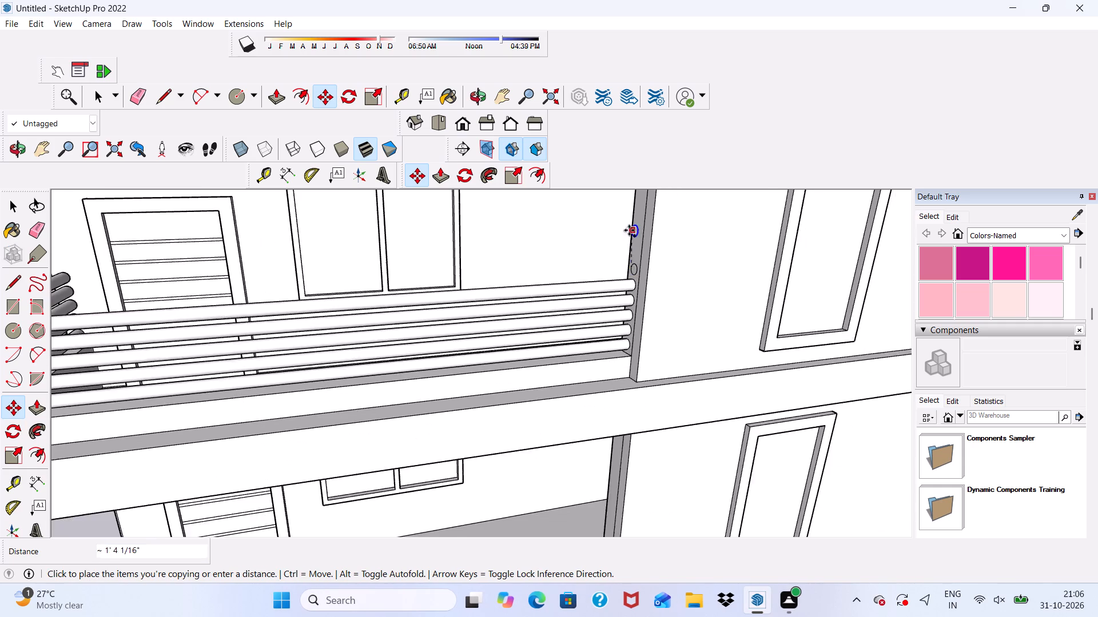
pyautogui.scroll(-5, 628, 230)
pyautogui.scroll(8, 576, 451)
pyautogui.scroll(6, 674, 484)
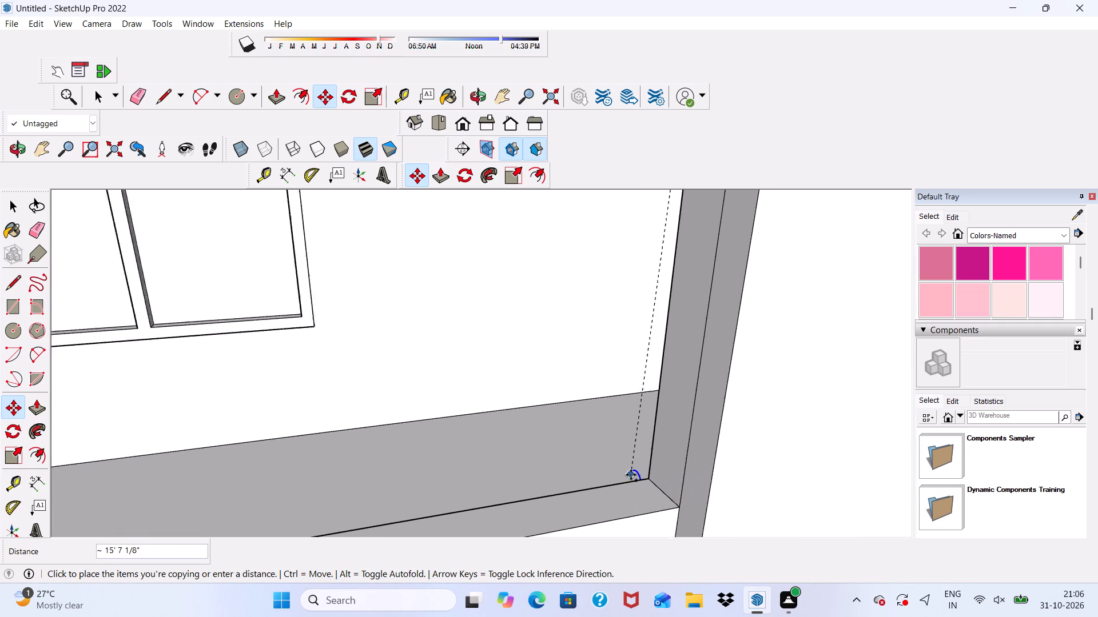
pyautogui.scroll(5, 631, 475)
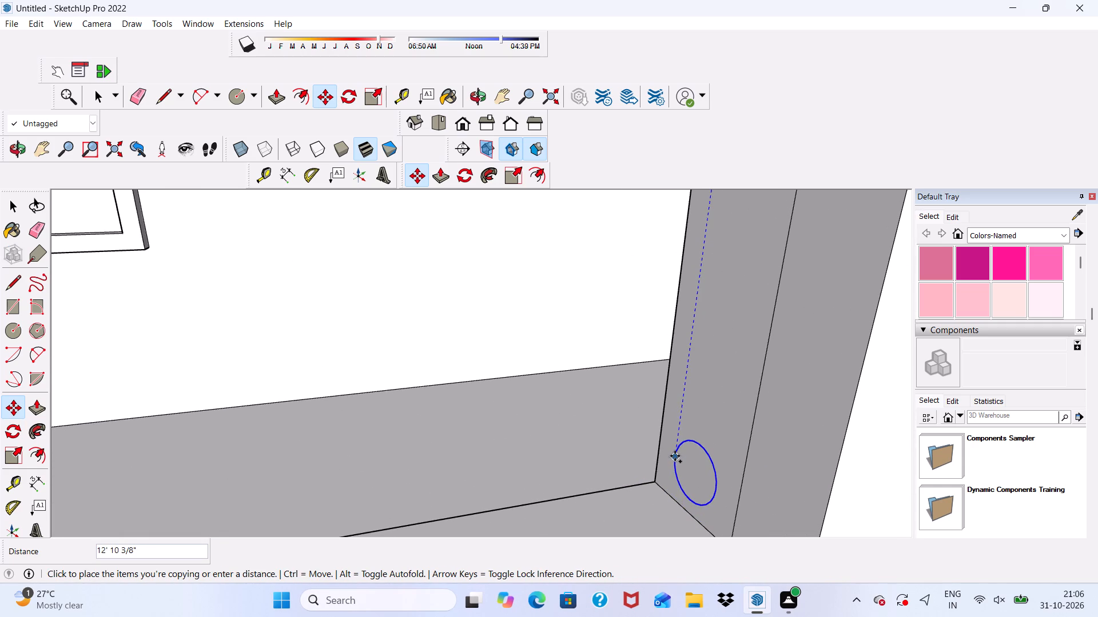
pyautogui.click(679, 427)
# Copy the new circle 6 11/16" upward on the end wall and repeat the copy 5 times.
pyautogui.scroll(-3, 682, 436)
pyautogui.click(693, 431)
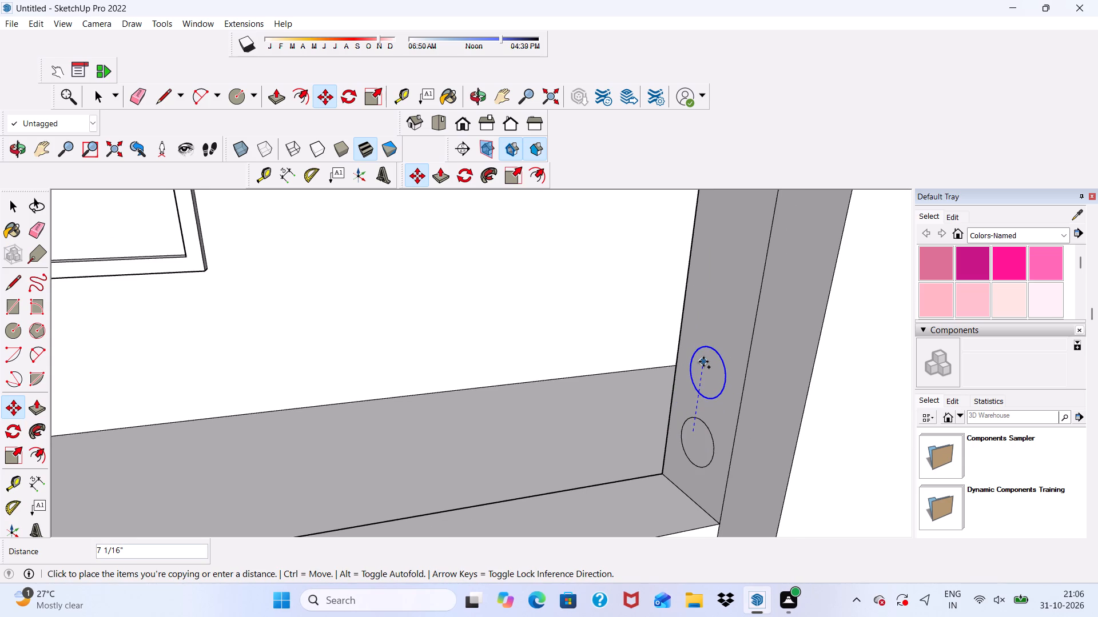
pyautogui.click(706, 366)
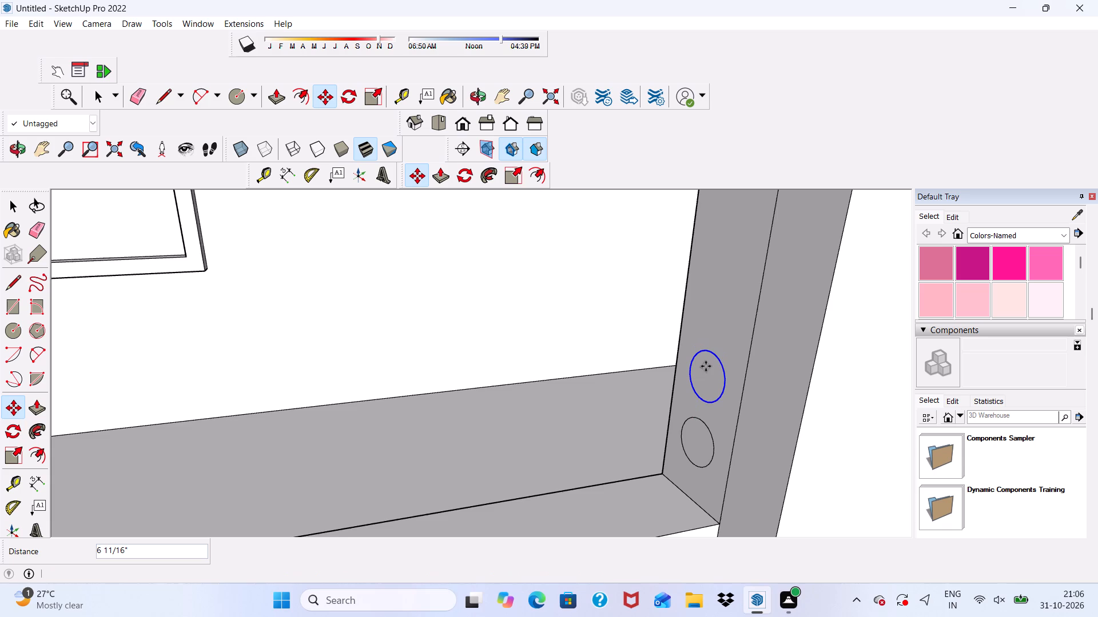
pyautogui.hotkey('shift', '*')
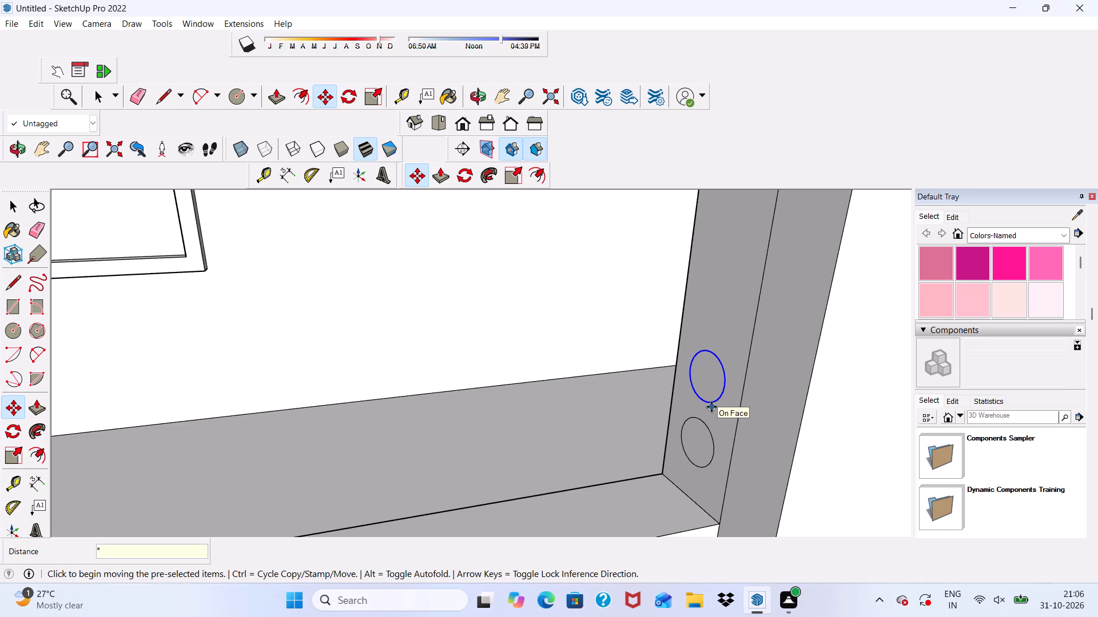
pyautogui.press('5')
pyautogui.press('Return')
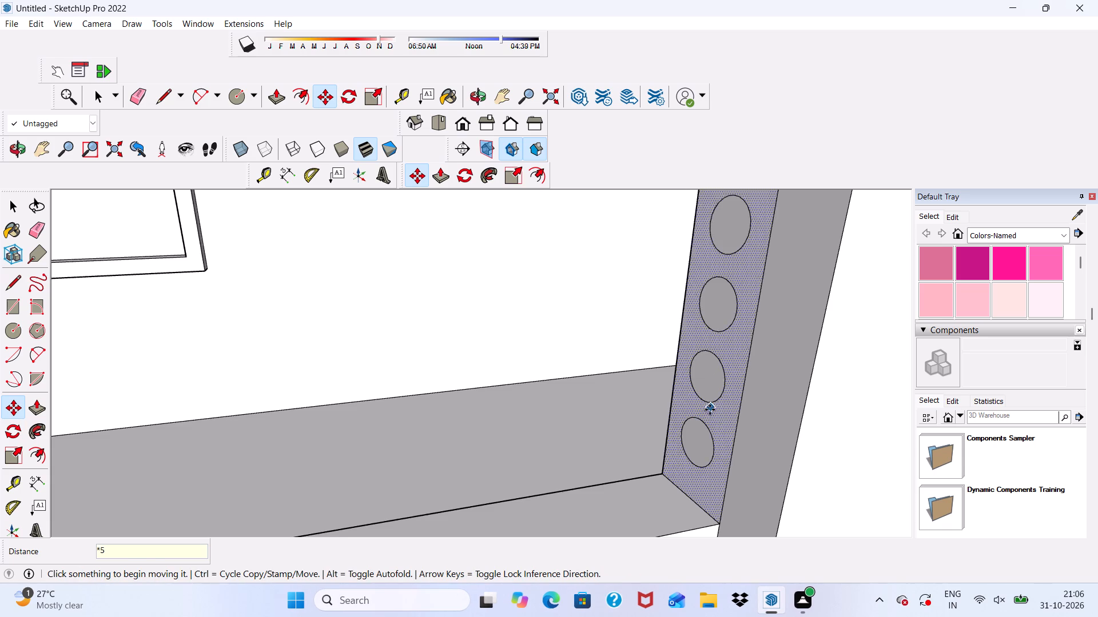
# Copy the topmost circle across the balcony to the house wall above the side parapet, about 21' 9" away.
pyautogui.scroll(-17, 687, 442)
pyautogui.scroll(8, 692, 319)
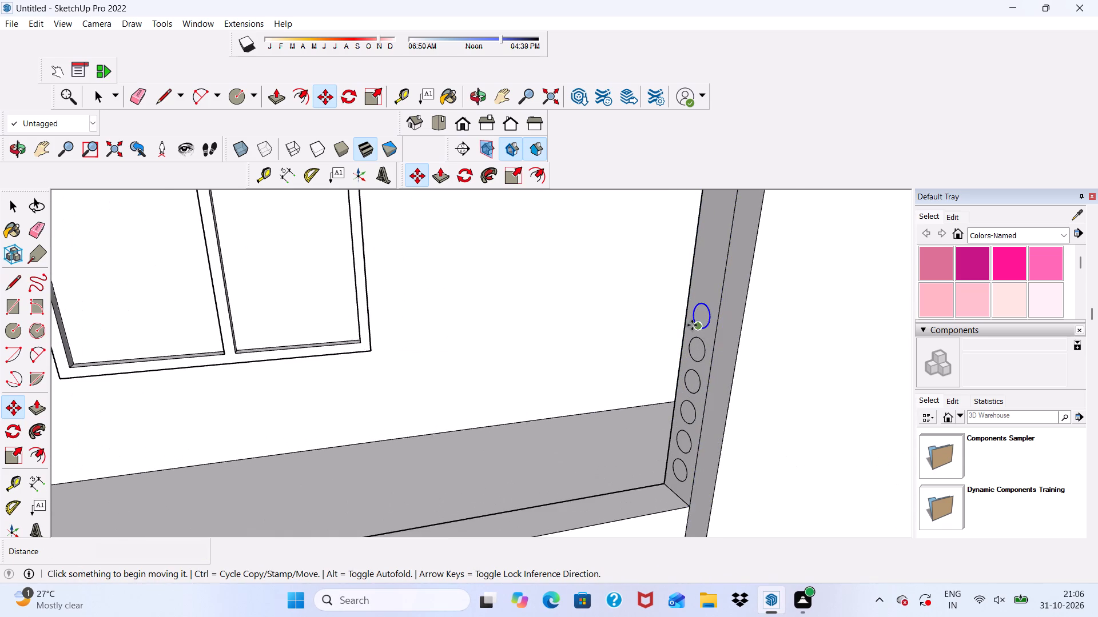
pyautogui.scroll(1, 697, 318)
pyautogui.click(700, 318)
pyautogui.scroll(-3, 639, 368)
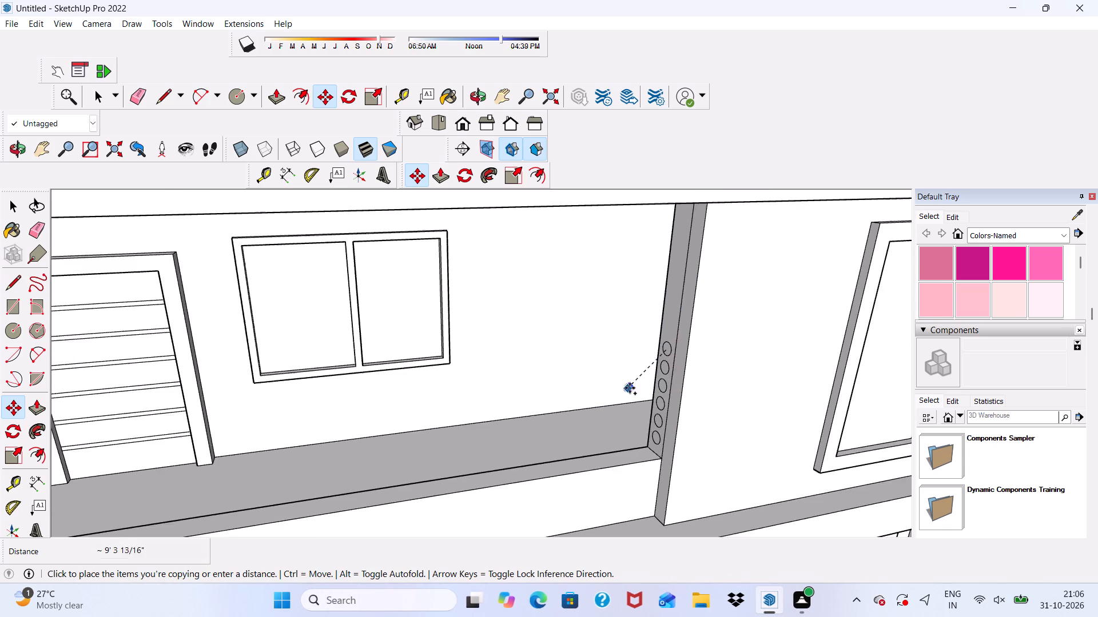
pyautogui.scroll(-12, 630, 388)
pyautogui.scroll(6, 412, 398)
pyautogui.scroll(4, 500, 400)
pyautogui.scroll(8, 562, 377)
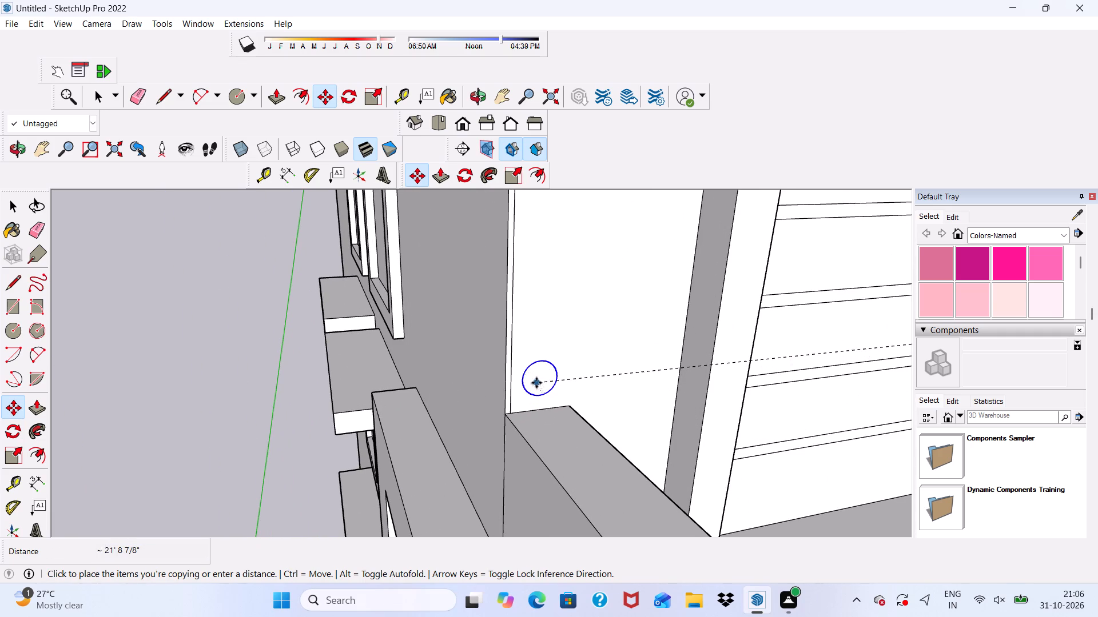
pyautogui.click(536, 383)
pyautogui.scroll(-12, 529, 383)
pyautogui.press('space')
pyautogui.scroll(-3, 449, 373)
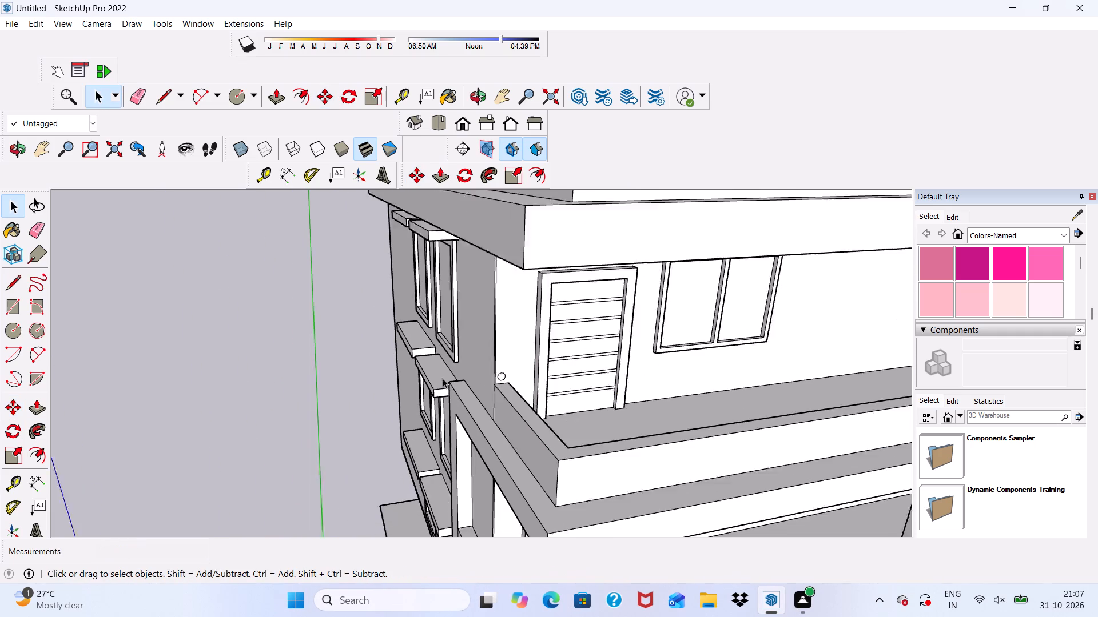
pyautogui.scroll(-2, 443, 378)
# Push/Pull the lowest circle on the end wall 20' 7 1/4" along the front parapet to form the first front rail.
pyautogui.click(277, 91)
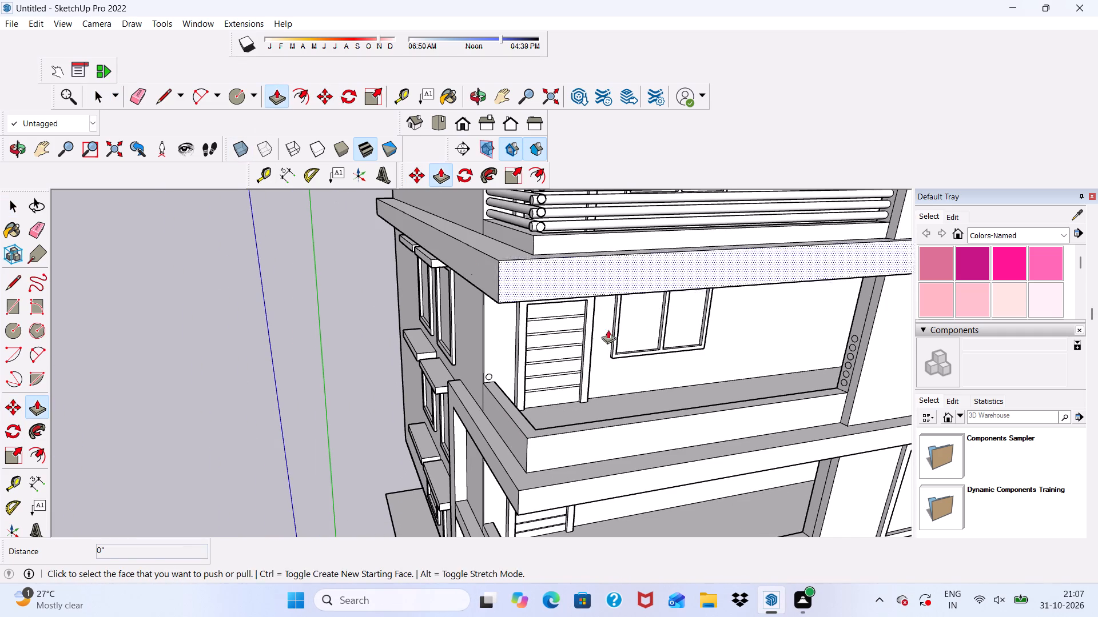
pyautogui.scroll(8, 805, 364)
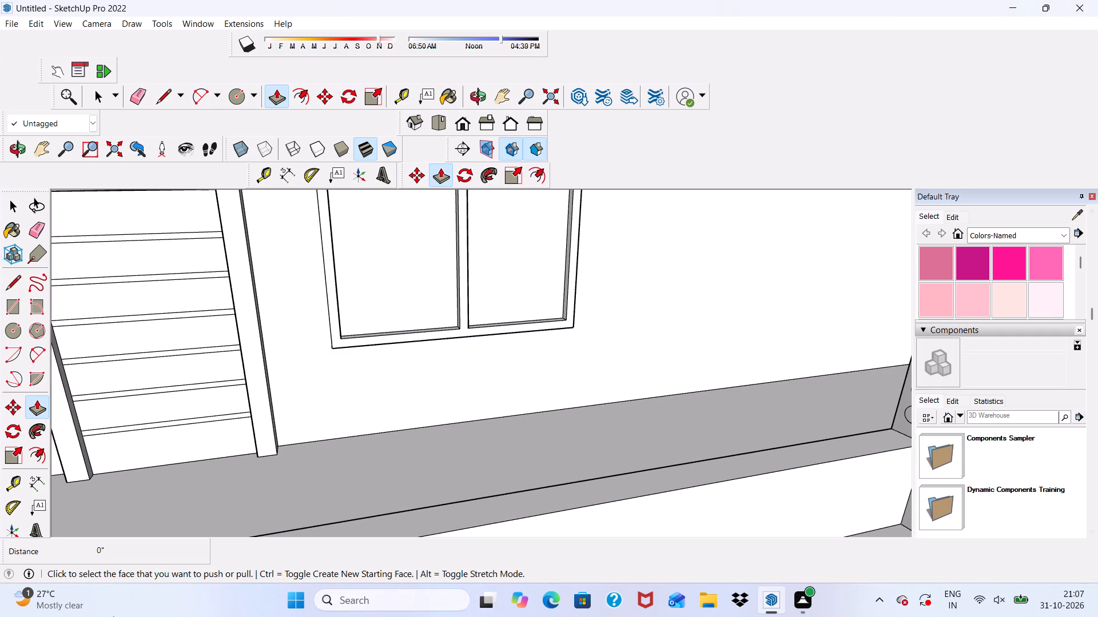
pyautogui.scroll(-11, 727, 133)
pyautogui.scroll(8, 809, 294)
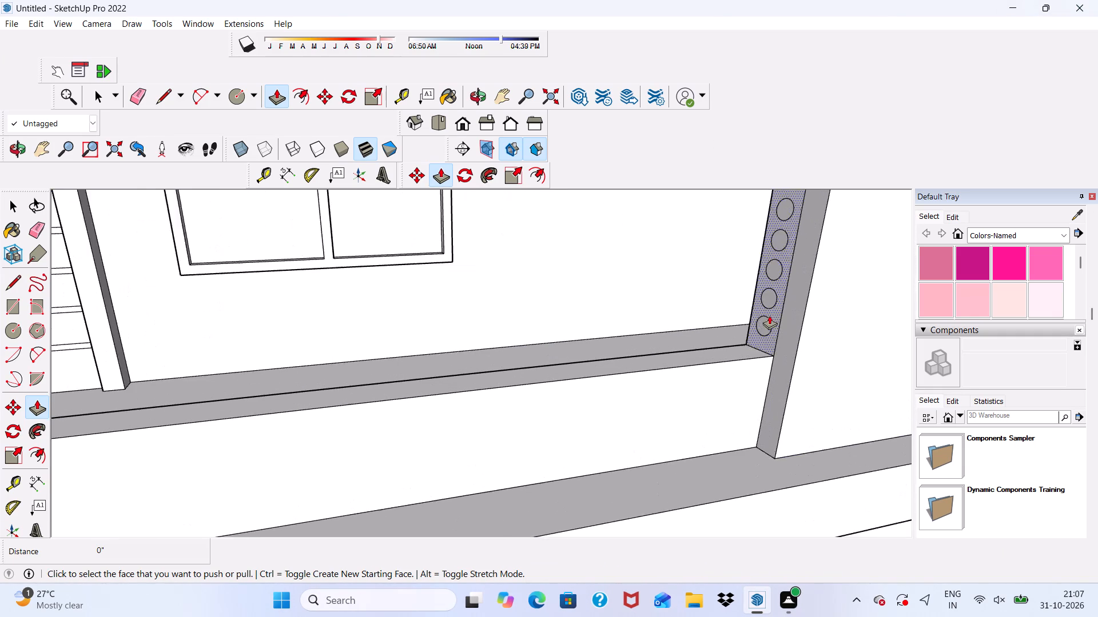
pyautogui.scroll(5, 769, 315)
pyautogui.click(762, 322)
pyautogui.scroll(-4, 647, 313)
pyautogui.scroll(-5, 600, 294)
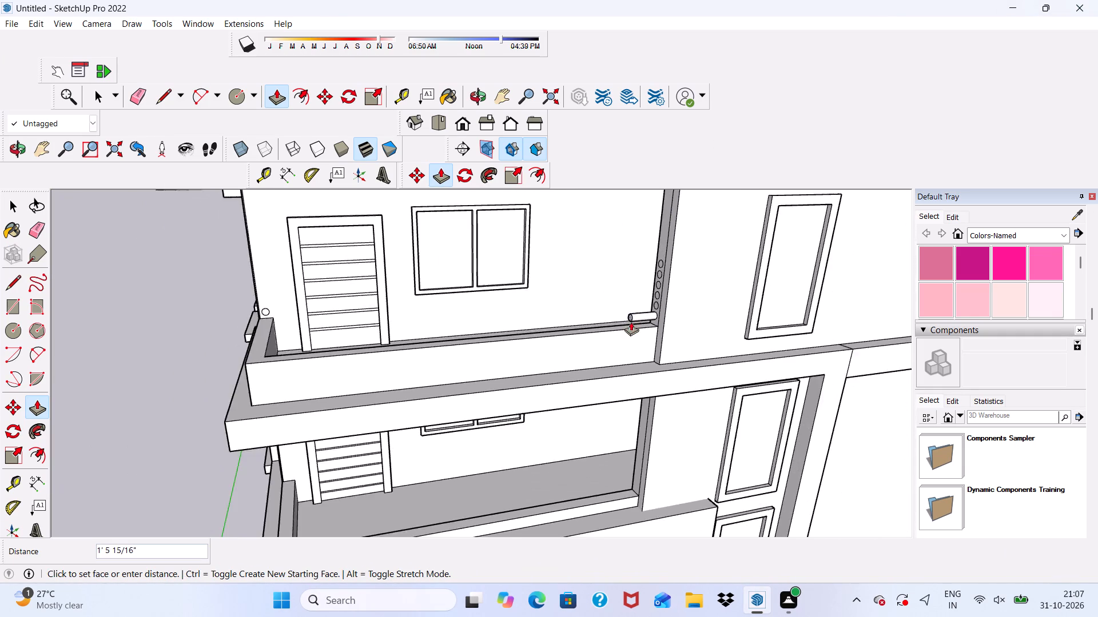
pyautogui.scroll(-6, 631, 322)
pyautogui.scroll(5, 373, 371)
pyautogui.scroll(4, 412, 340)
pyautogui.click(404, 338)
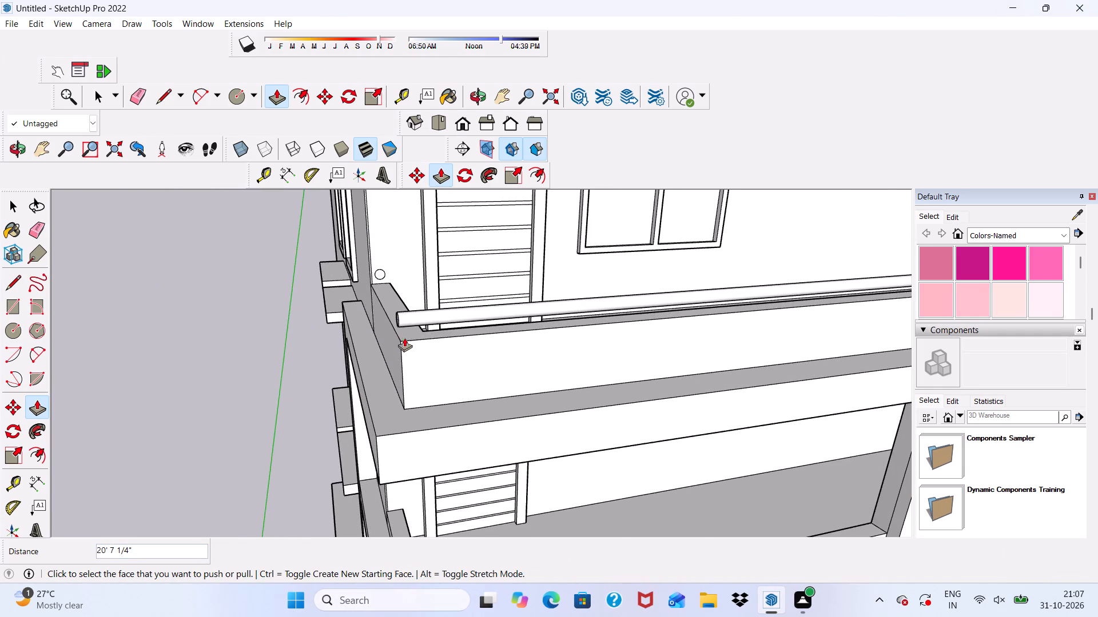
# Push/Pull the second circle on the end wall 20' 7 1/4" to form the second front rail.
pyautogui.scroll(-4, 404, 336)
pyautogui.scroll(11, 816, 269)
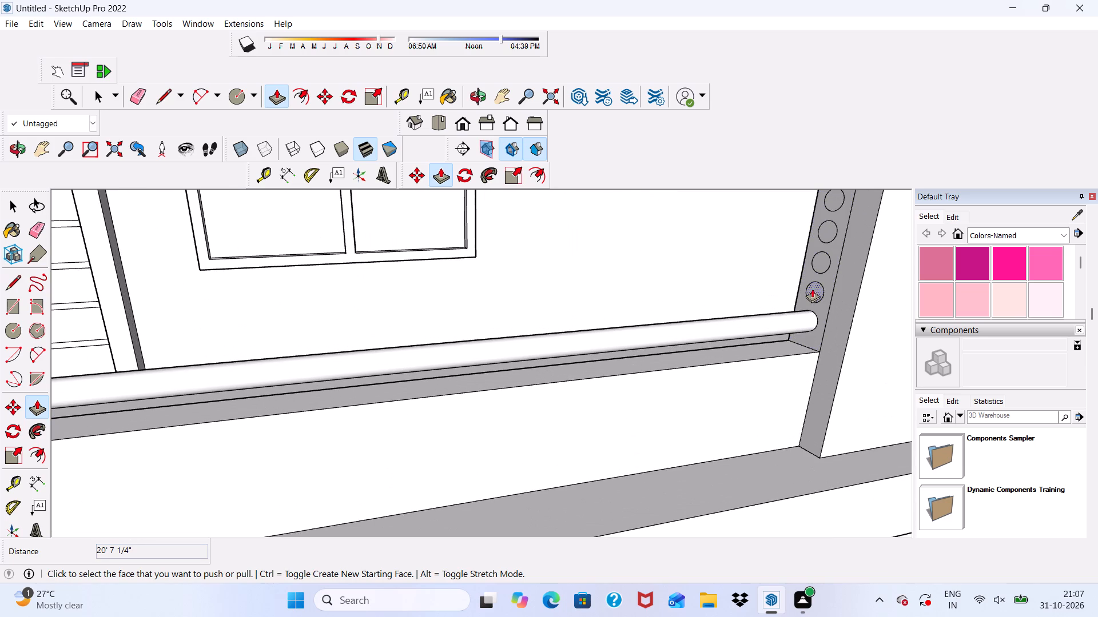
pyautogui.click(809, 289)
pyautogui.scroll(-14, 491, 267)
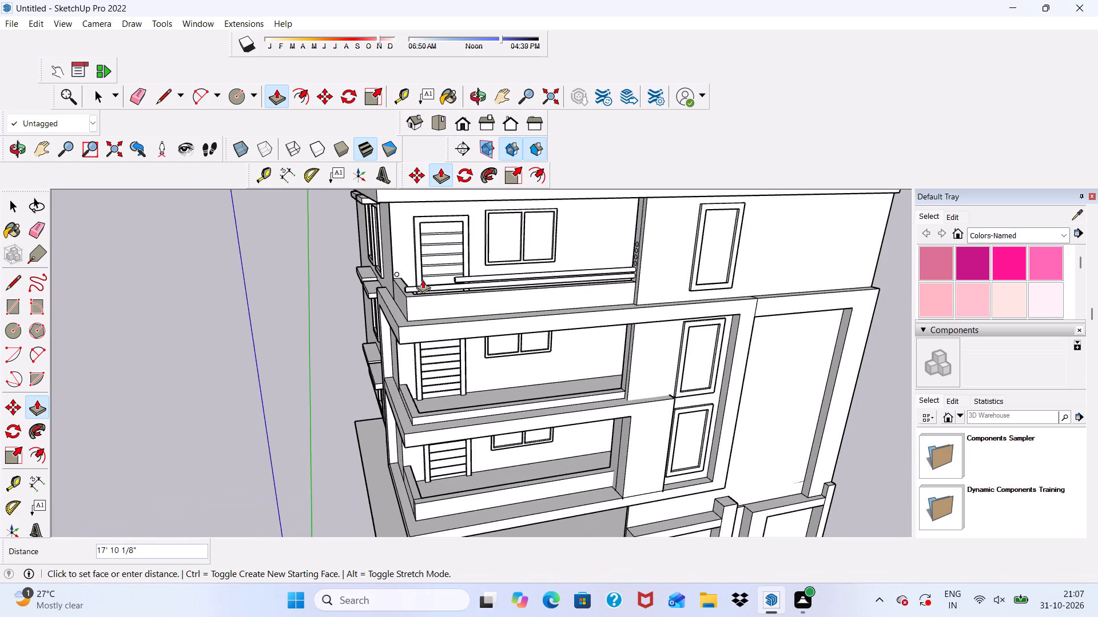
pyautogui.scroll(13, 414, 279)
pyautogui.click(403, 308)
# Push/Pull the third circle on the end wall 20' 7 1/4" to form the third front rail.
pyautogui.scroll(-3, 359, 324)
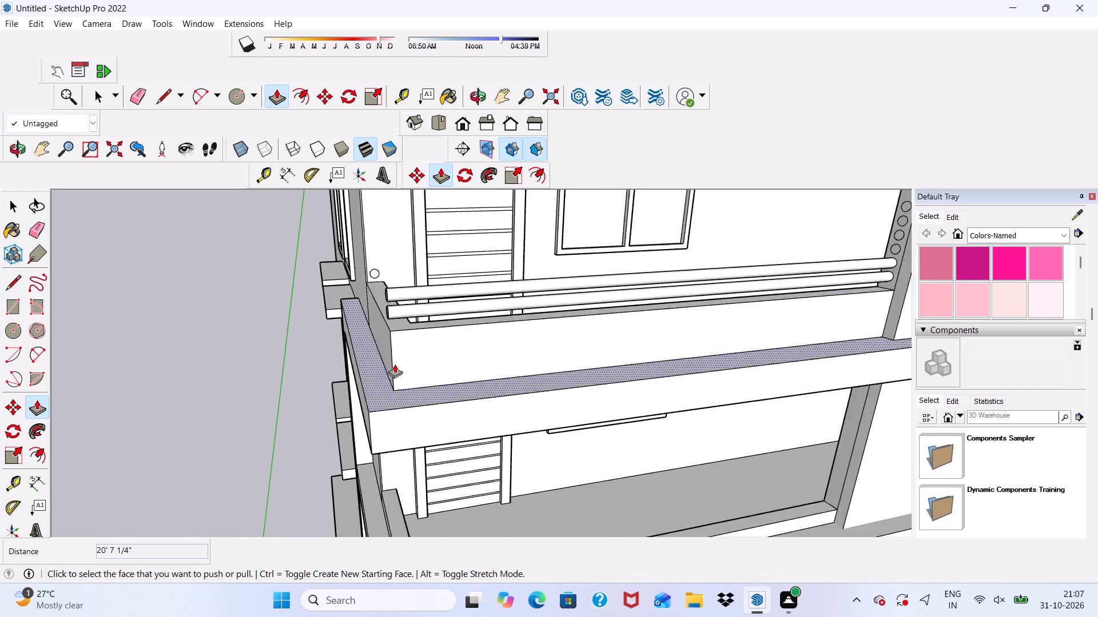
pyautogui.scroll(-6, 395, 364)
pyautogui.scroll(10, 672, 257)
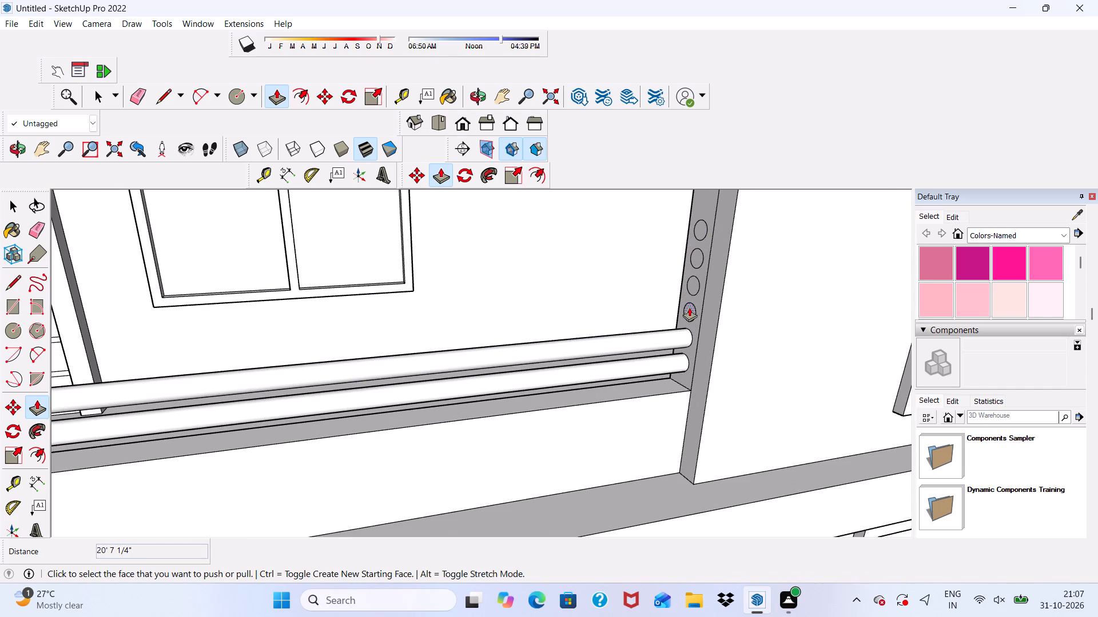
pyautogui.click(689, 307)
pyautogui.scroll(-17, 337, 250)
pyautogui.scroll(5, 277, 251)
pyautogui.scroll(9, 350, 259)
pyautogui.click(321, 277)
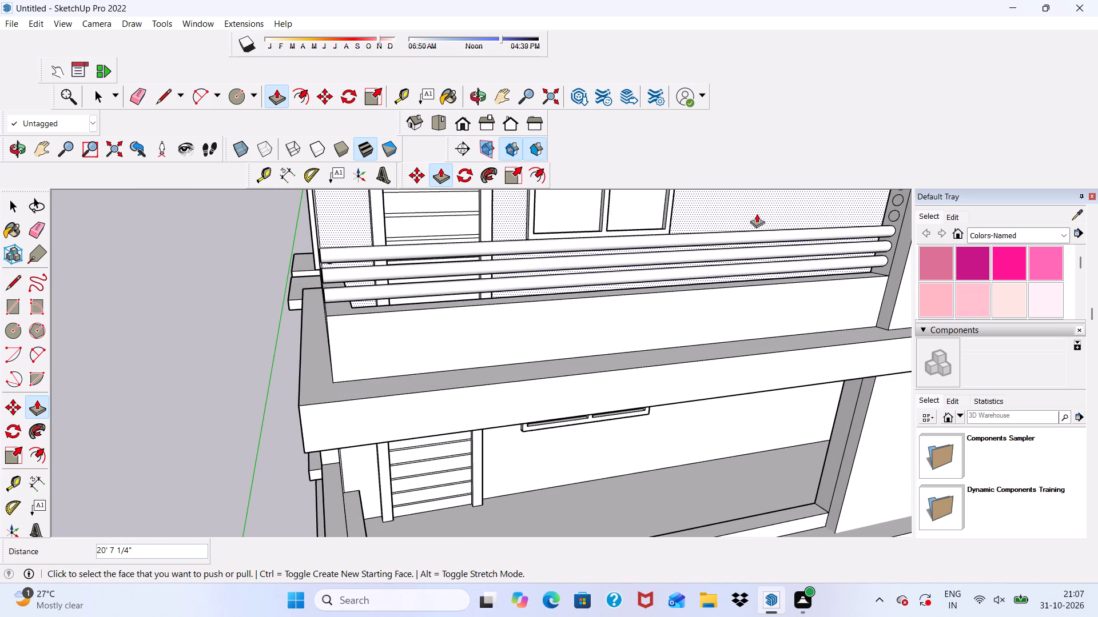
# Push/Pull the fourth circle on the end wall 20' 7 1/4", flush with the rails below, as the fourth front rail.
pyautogui.scroll(7, 889, 202)
pyautogui.click(895, 222)
pyautogui.scroll(-3, 598, 242)
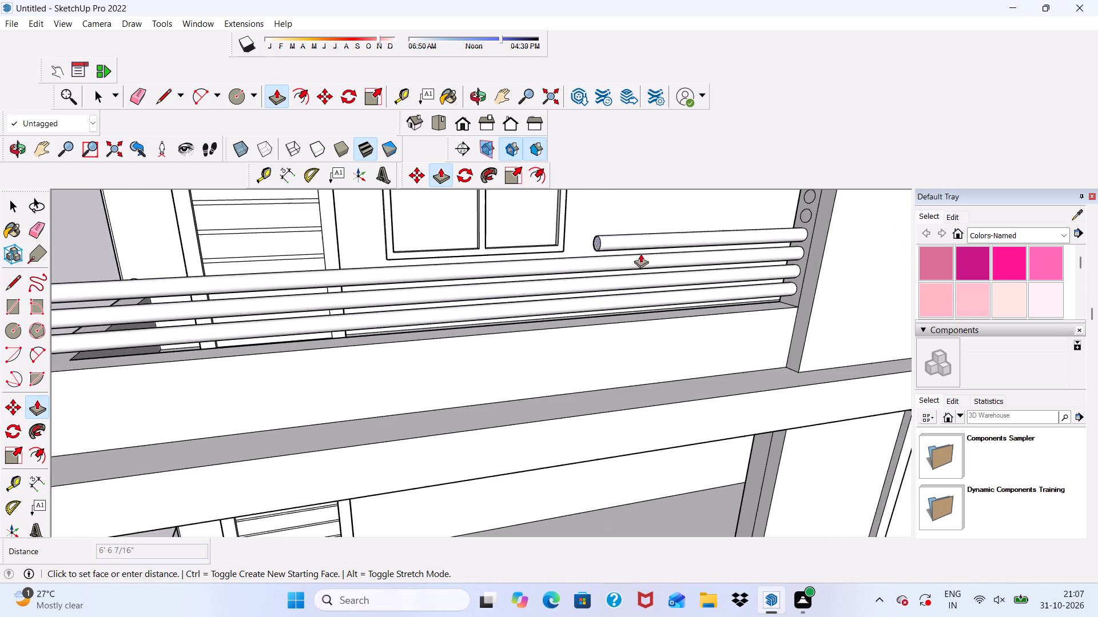
pyautogui.scroll(-11, 640, 254)
pyautogui.scroll(6, 469, 279)
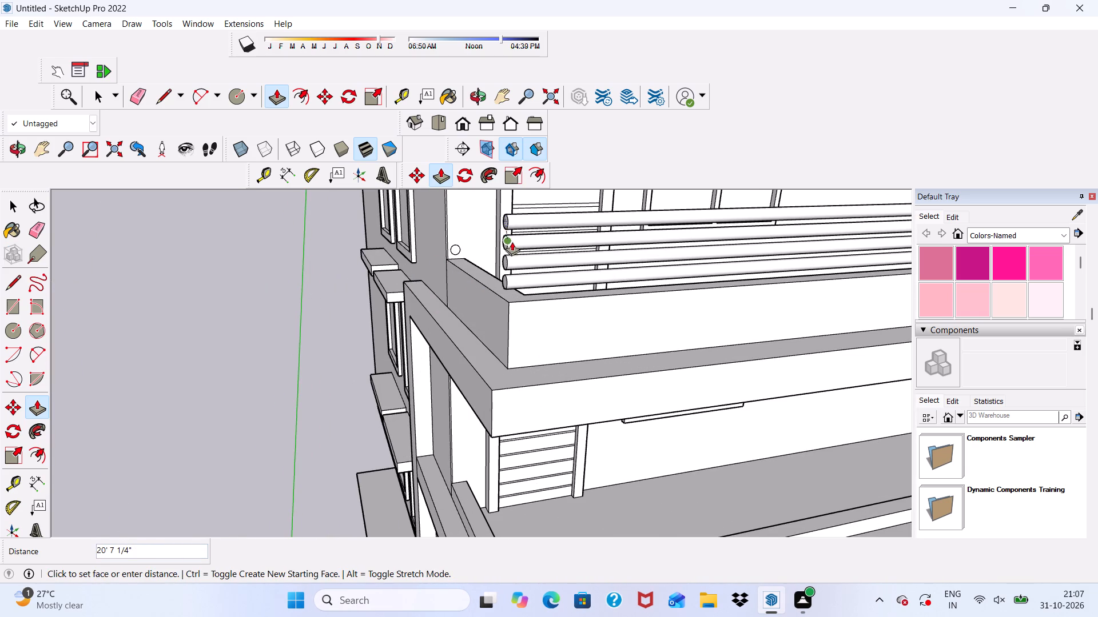
pyautogui.click(509, 242)
# Push/Pull the fifth circle on the end wall 20' 7 1/4" to form the fifth front rail.
pyautogui.scroll(-6, 427, 257)
pyautogui.scroll(9, 752, 238)
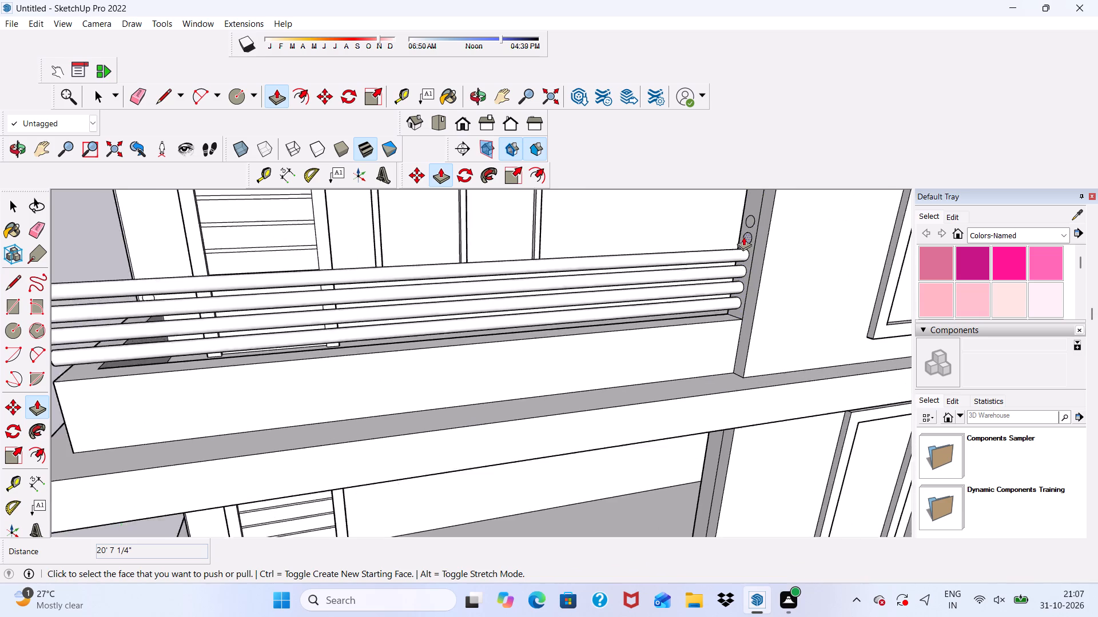
pyautogui.scroll(2, 743, 237)
pyautogui.click(745, 236)
pyautogui.scroll(-14, 542, 267)
pyautogui.scroll(9, 388, 275)
pyautogui.click(442, 280)
# Push/Pull the circle on the balcony's side wall about 6' 10" towards the front rails to form the lowest side rail.
pyautogui.moveTo(434, 303); pyautogui.dragTo(434, 303, button='middle')
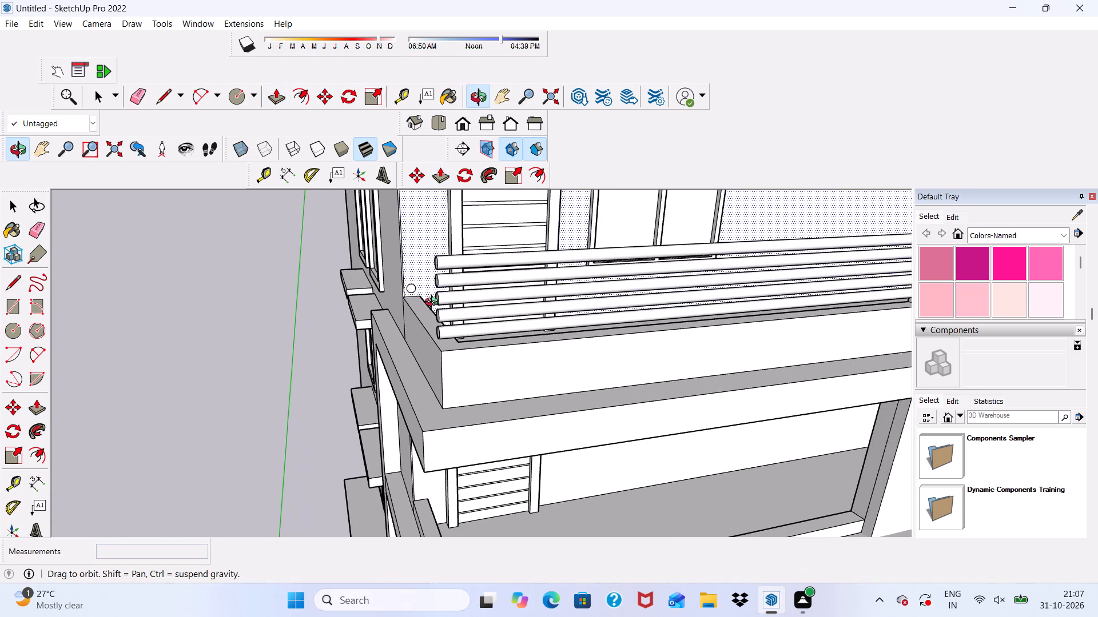
pyautogui.moveTo(434, 303); pyautogui.dragTo(512, 295, button='middle')
pyautogui.moveTo(520, 278); pyautogui.dragTo(427, 254, button='middle')
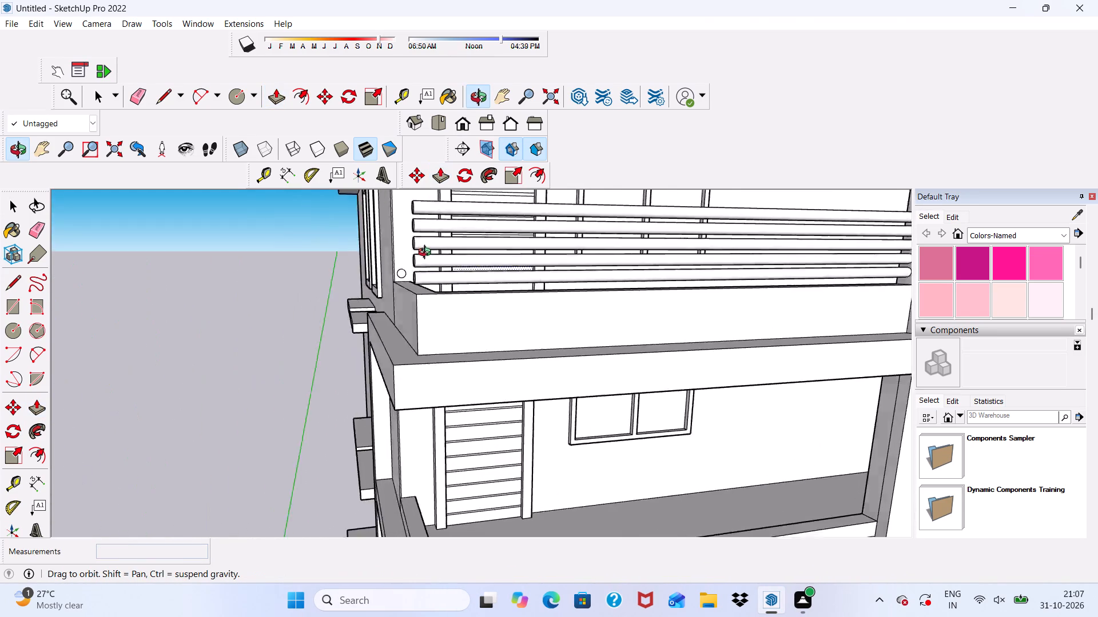
pyautogui.moveTo(427, 254); pyautogui.dragTo(612, 279, button='middle')
pyautogui.scroll(4, 457, 277)
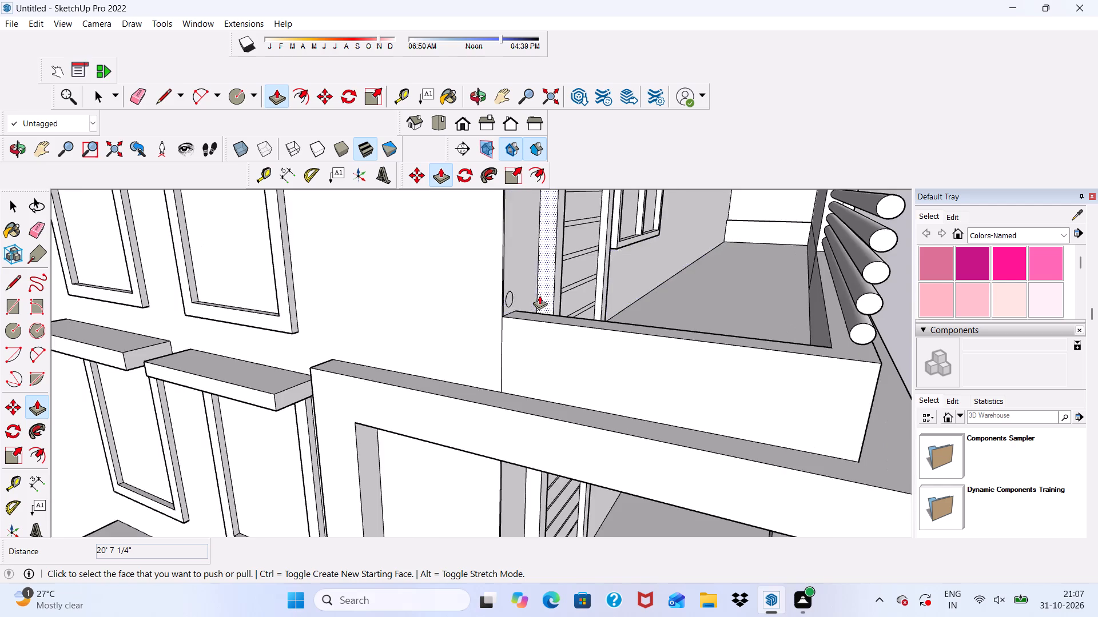
pyautogui.scroll(10, 539, 295)
pyautogui.scroll(4, 486, 299)
pyautogui.click(486, 299)
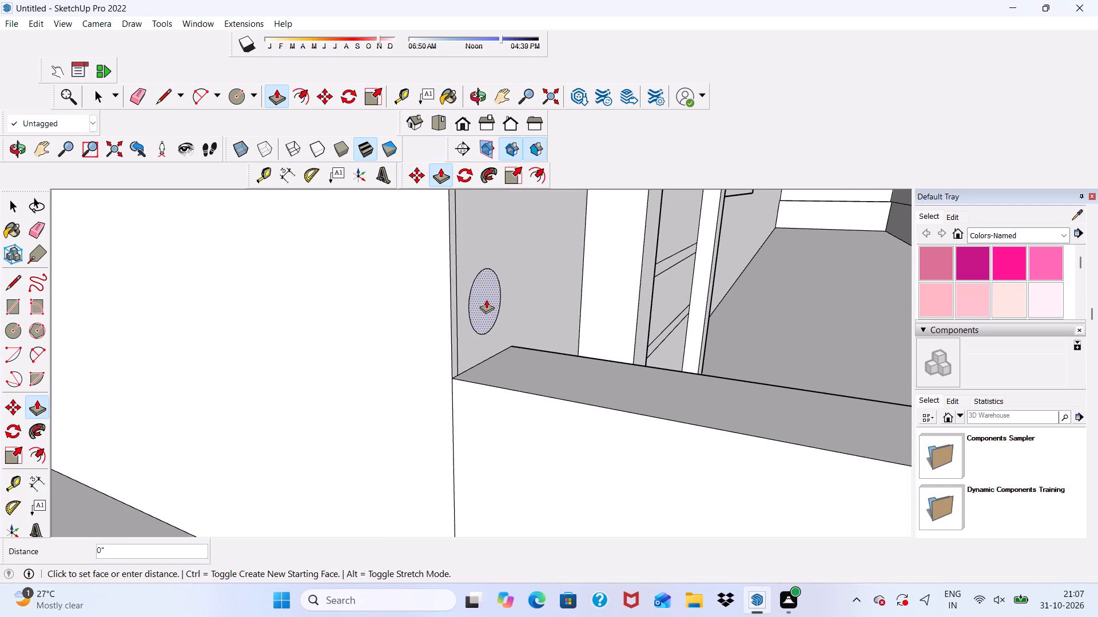
pyautogui.scroll(-5, 579, 277)
pyautogui.scroll(-6, 490, 239)
pyautogui.scroll(-3, 524, 314)
pyautogui.scroll(-4, 367, 298)
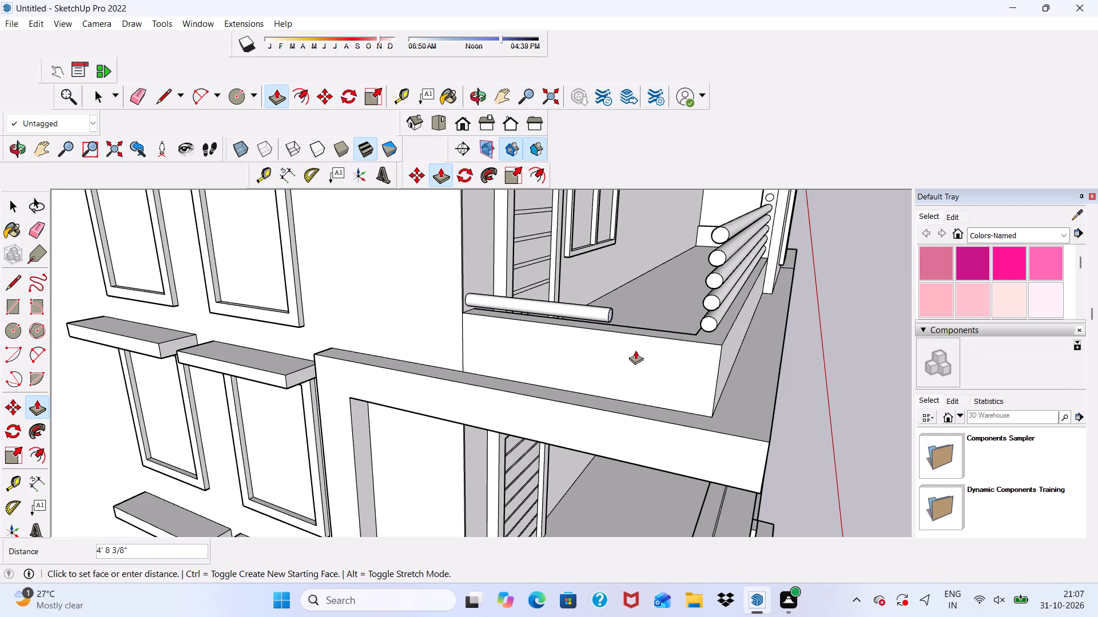
pyautogui.scroll(9, 722, 323)
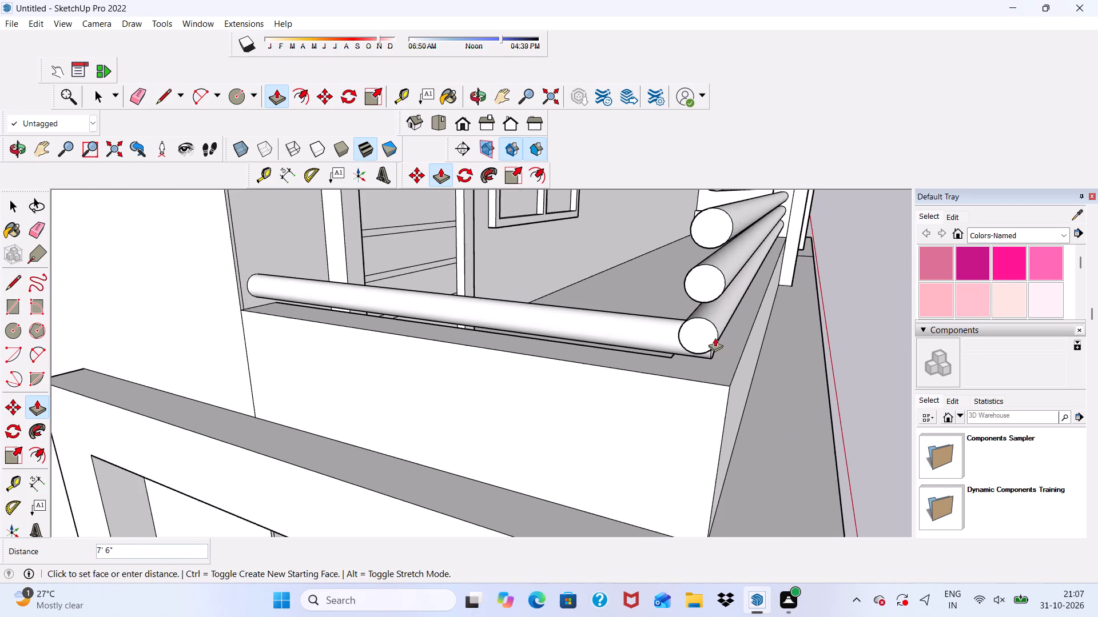
pyautogui.scroll(5, 715, 338)
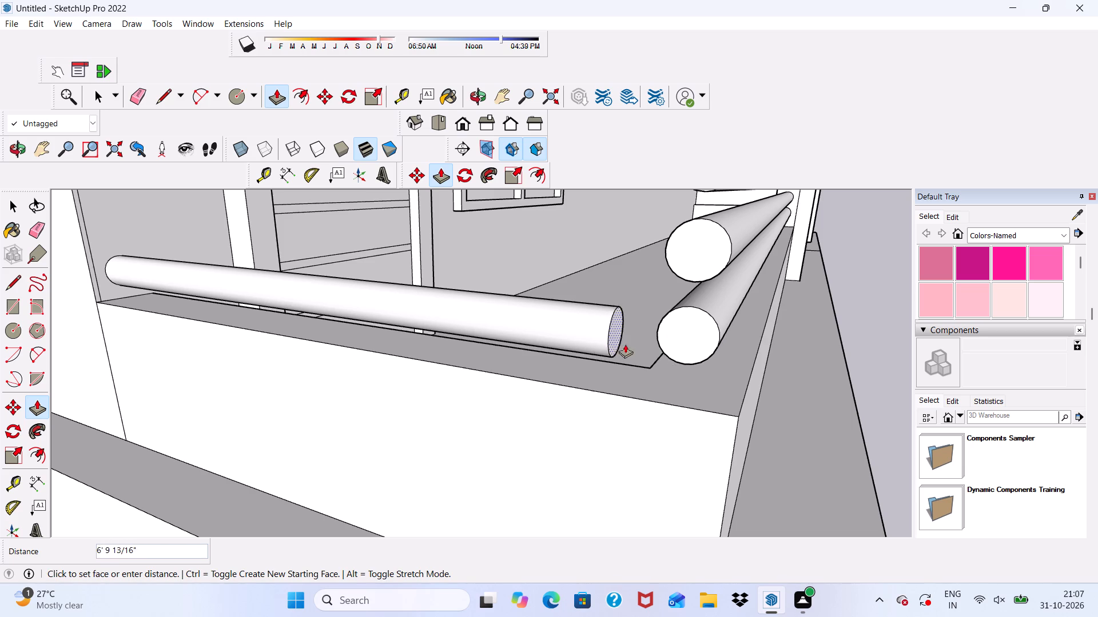
pyautogui.click(640, 344)
# Move the lowest side rail up about 1 13/16" towards the level of the lowest front rail.
pyautogui.press('space')
pyautogui.scroll(2, 137, 284)
pyautogui.click(142, 279)
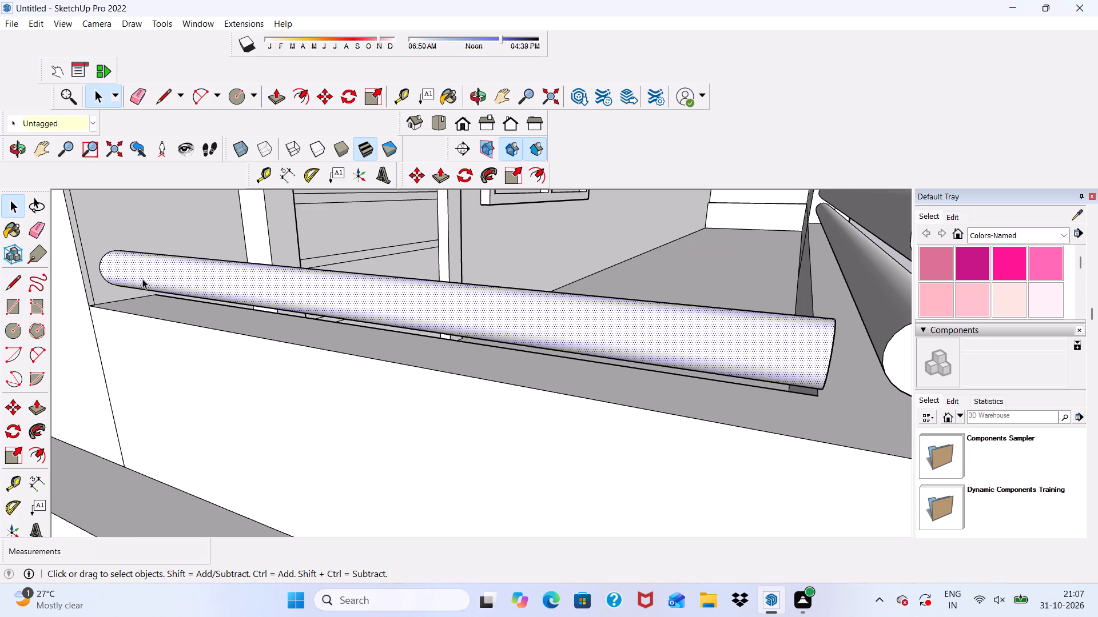
pyautogui.click(322, 96)
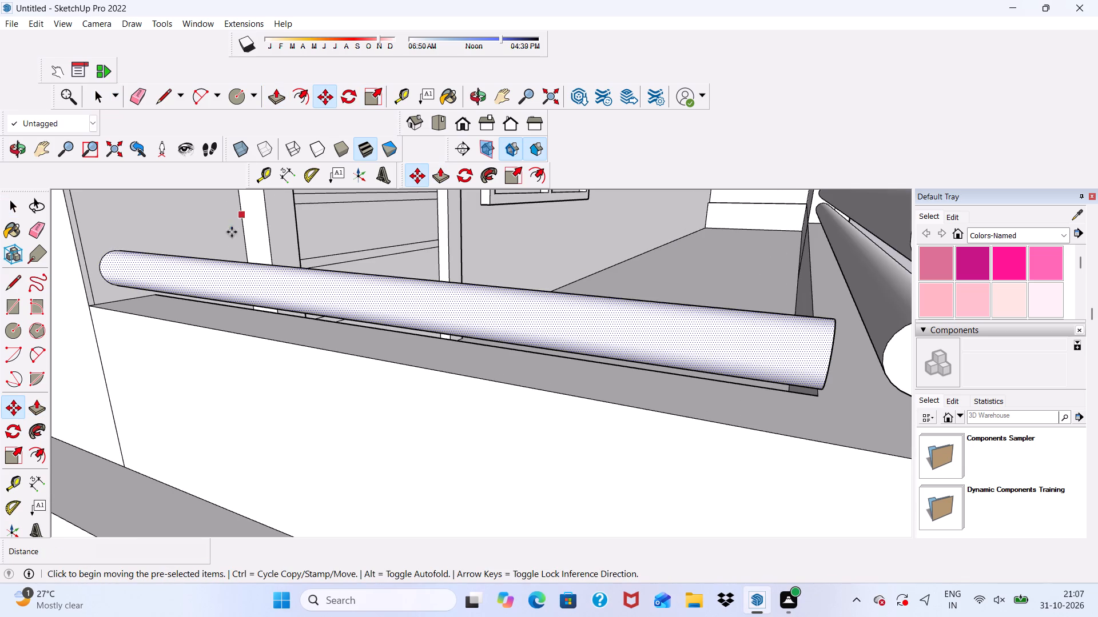
pyautogui.scroll(3, 121, 294)
pyautogui.click(108, 278)
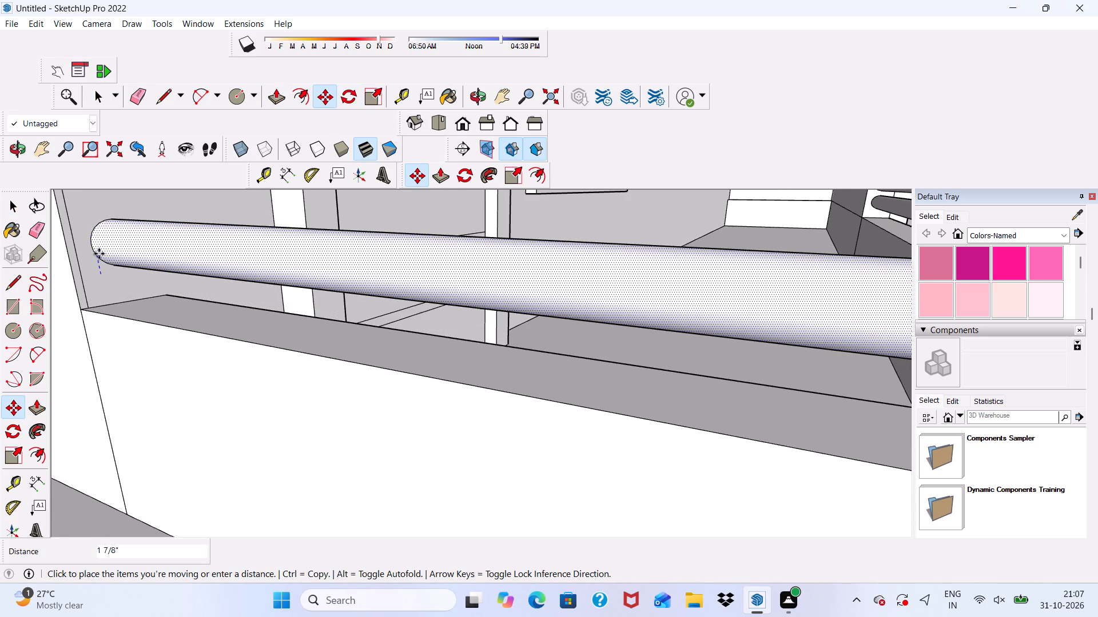
pyautogui.scroll(-4, 99, 254)
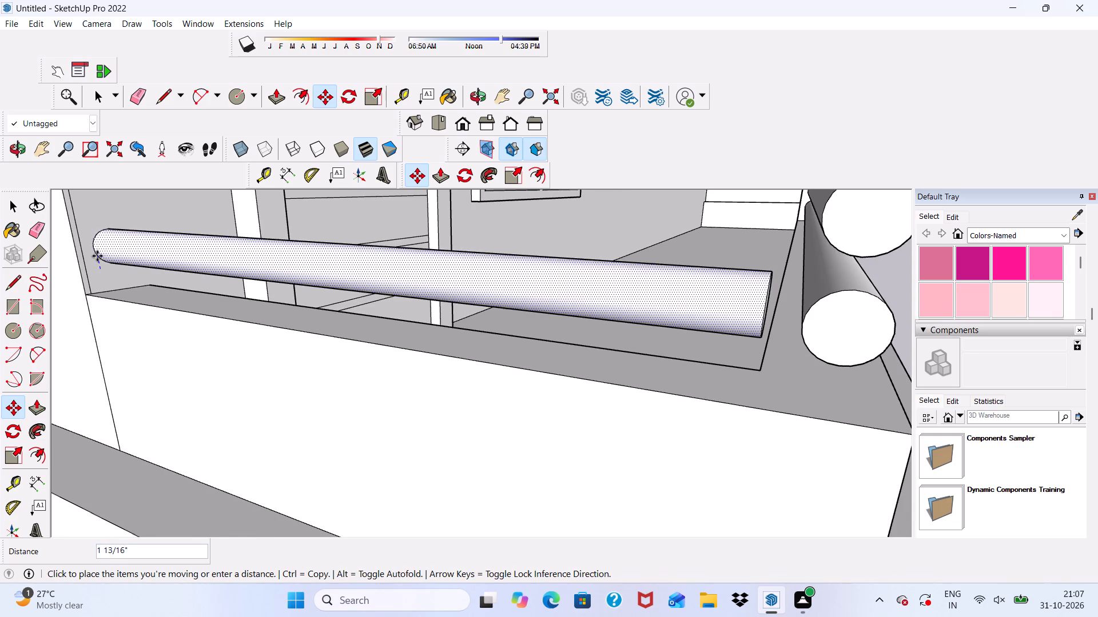
pyautogui.click(97, 256)
# Nudge the side rail slightly down along the side wall to fine-tune its height.
pyautogui.scroll(-4, 153, 292)
pyautogui.moveTo(313, 339); pyautogui.dragTo(221, 325, button='middle')
pyautogui.scroll(3, 224, 267)
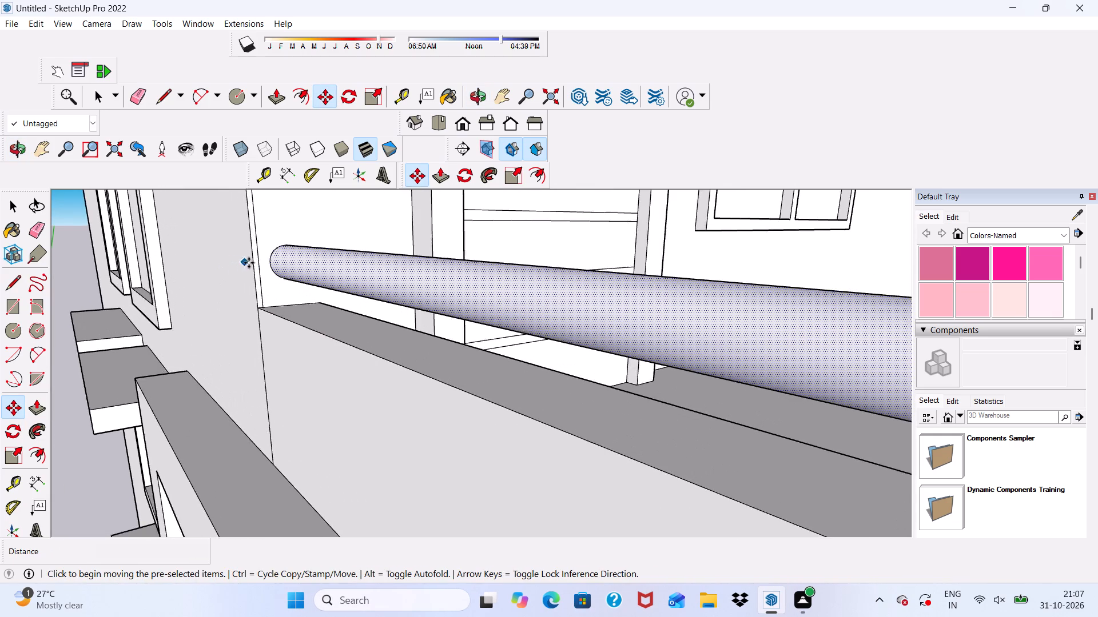
pyautogui.scroll(8, 249, 263)
pyautogui.click(270, 276)
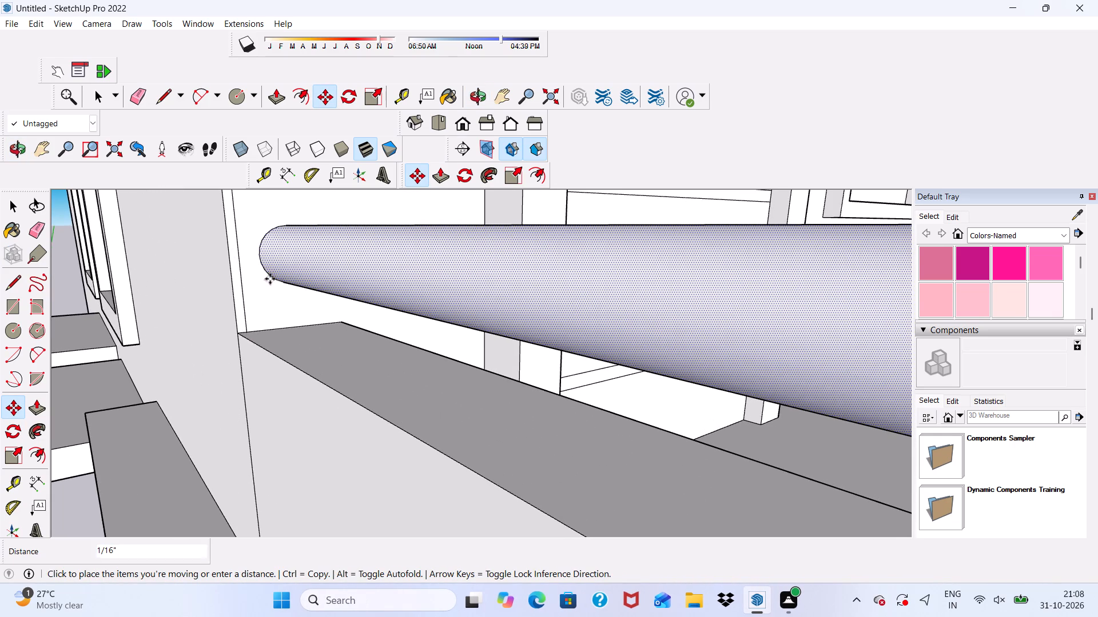
pyautogui.click(269, 285)
# Push/Pull the side rail's end face about 7" so it runs into the lowest front rail at the corner.
pyautogui.scroll(-7, 138, 259)
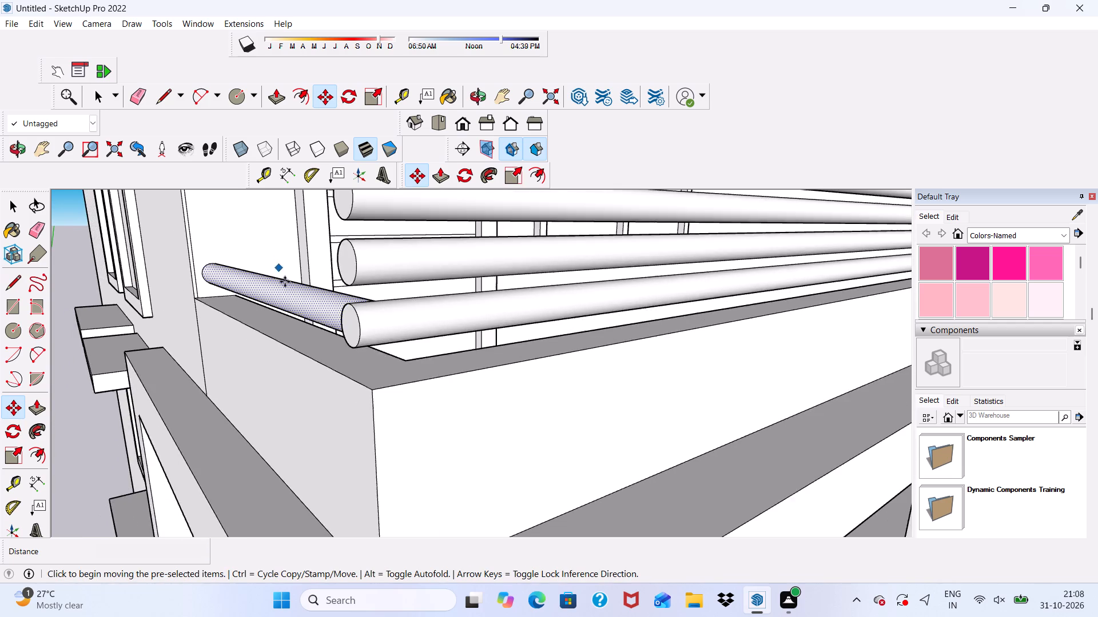
pyautogui.scroll(-2, 285, 282)
pyautogui.moveTo(324, 298); pyautogui.dragTo(441, 287, button='middle')
pyautogui.scroll(8, 478, 307)
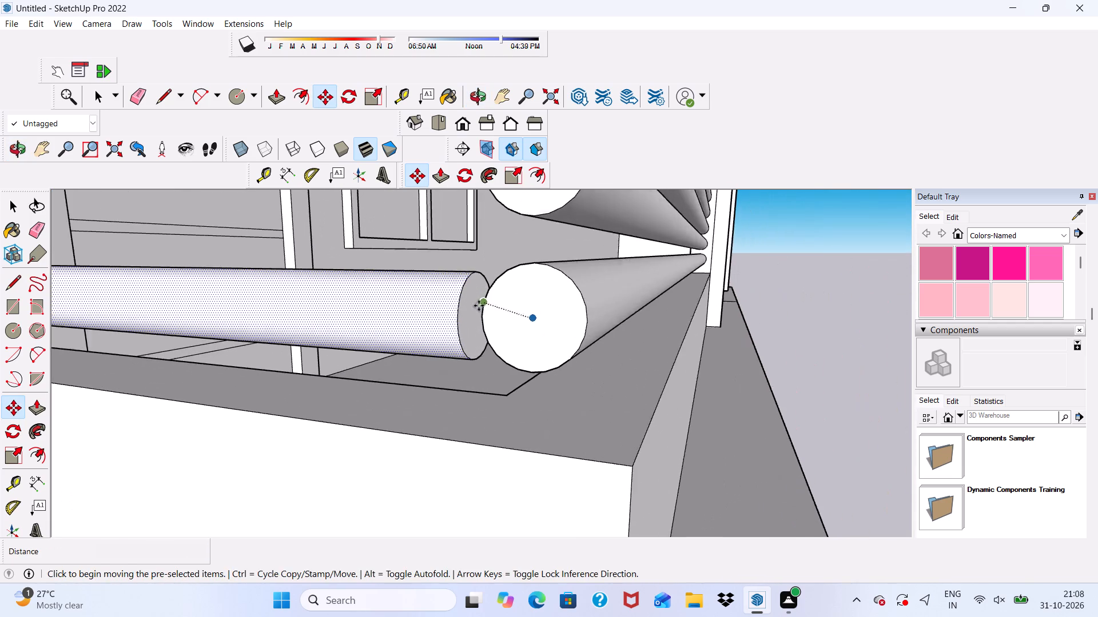
pyautogui.scroll(1, 479, 306)
pyautogui.press('space')
pyautogui.click(467, 306)
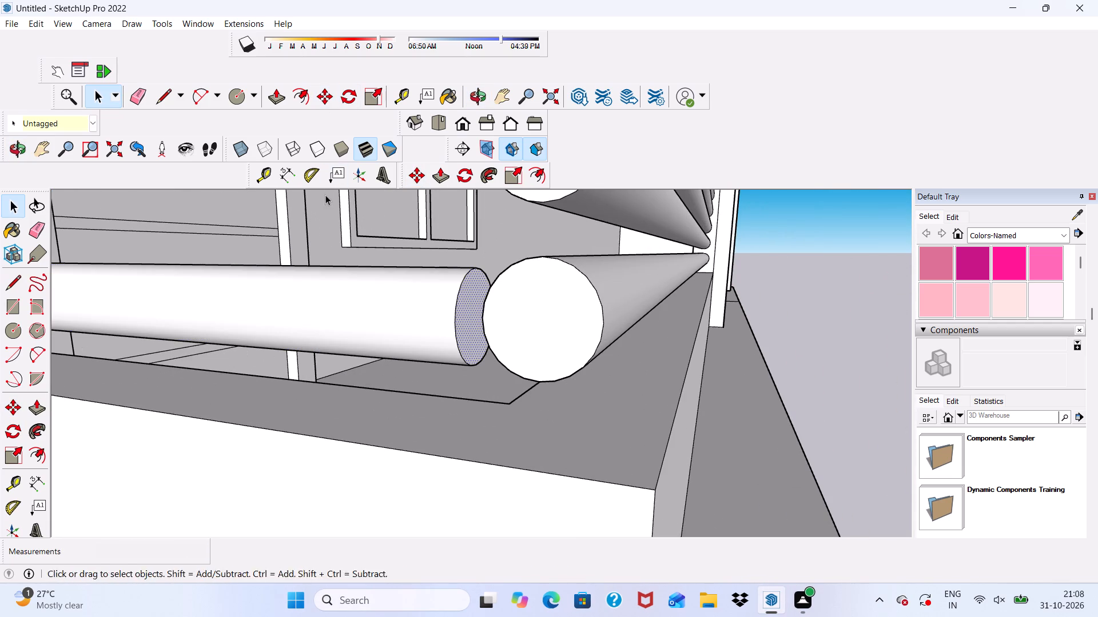
pyautogui.click(443, 173)
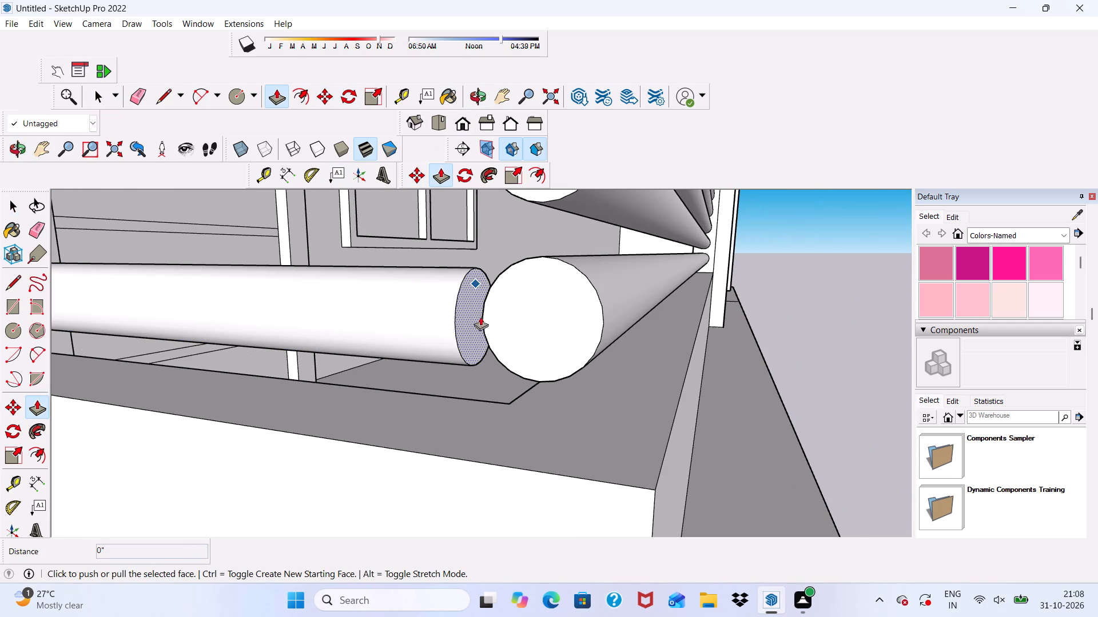
pyautogui.click(465, 314)
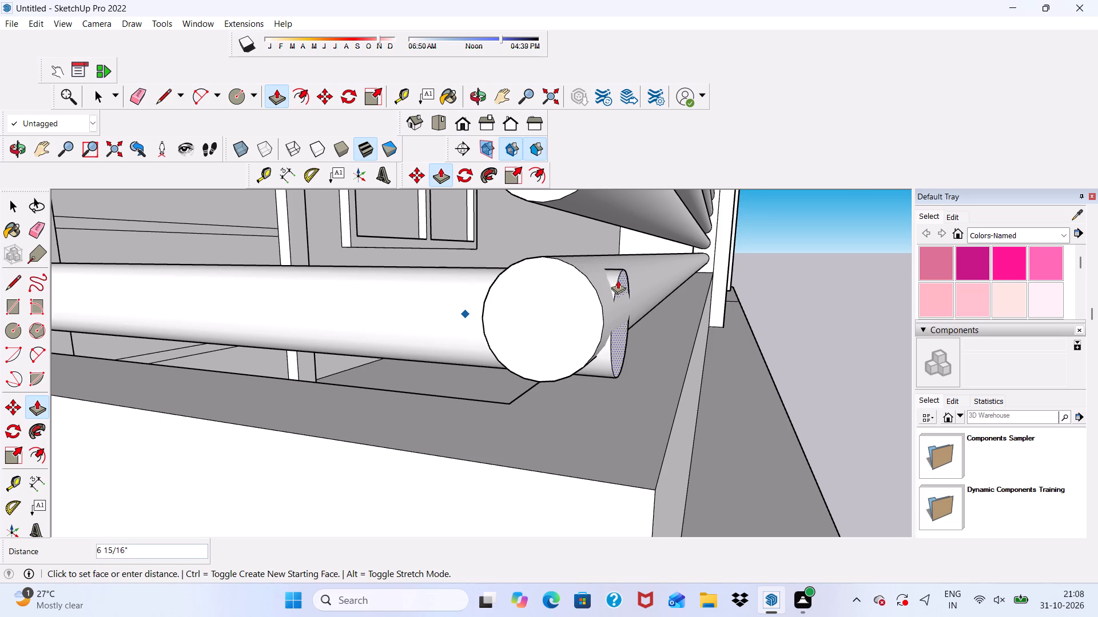
pyautogui.click(616, 278)
# Copy the whole side rail 7 3/8" upward as the second side rail, level with the second front rail.
pyautogui.scroll(-9, 618, 274)
pyautogui.press('space')
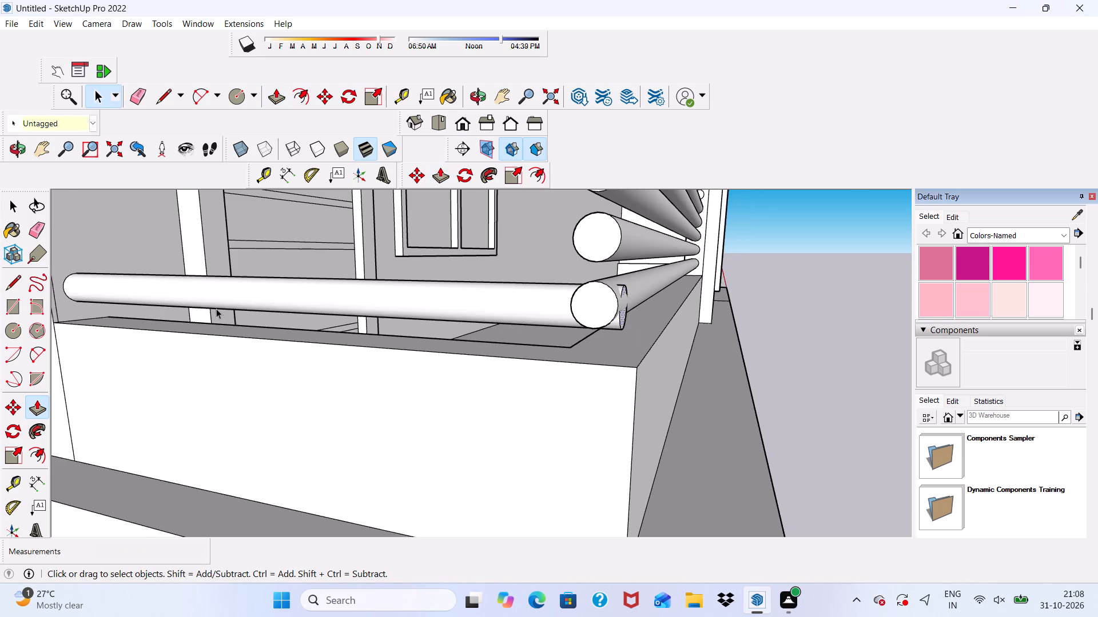
pyautogui.scroll(1, 216, 308)
pyautogui.doubleClick(82, 279)
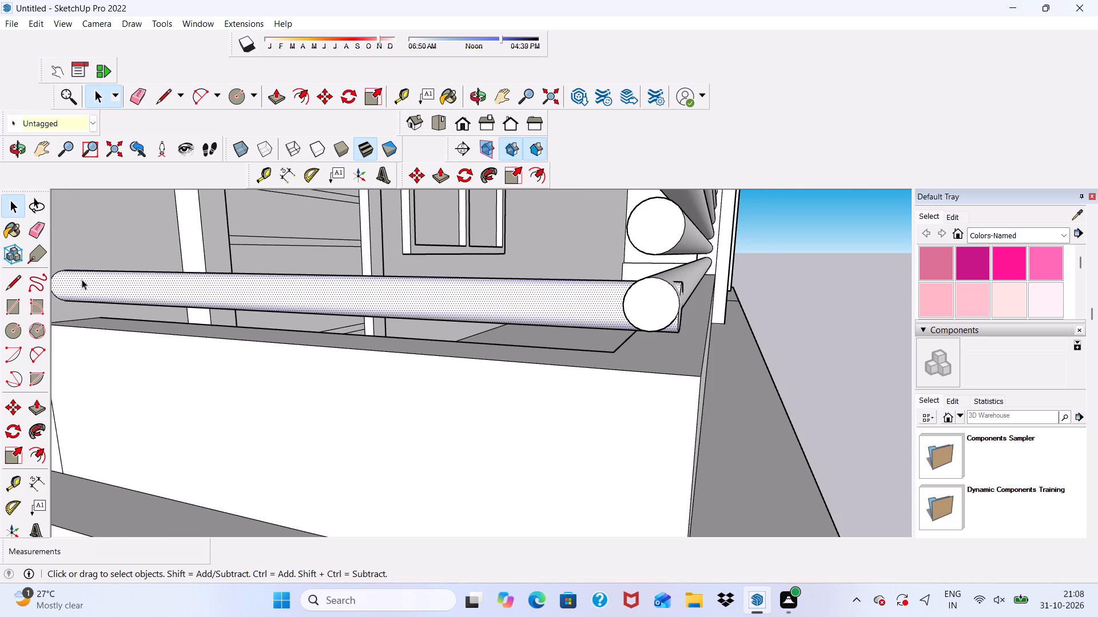
pyautogui.scroll(-5, 83, 282)
pyautogui.click(328, 93)
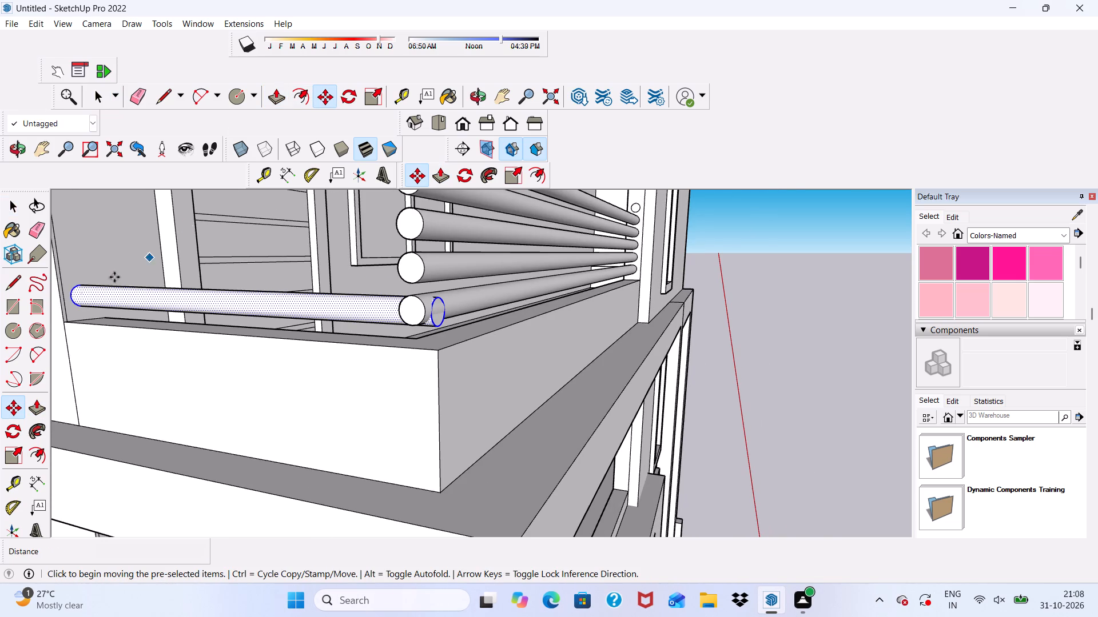
pyautogui.scroll(7, 72, 301)
pyautogui.click(75, 305)
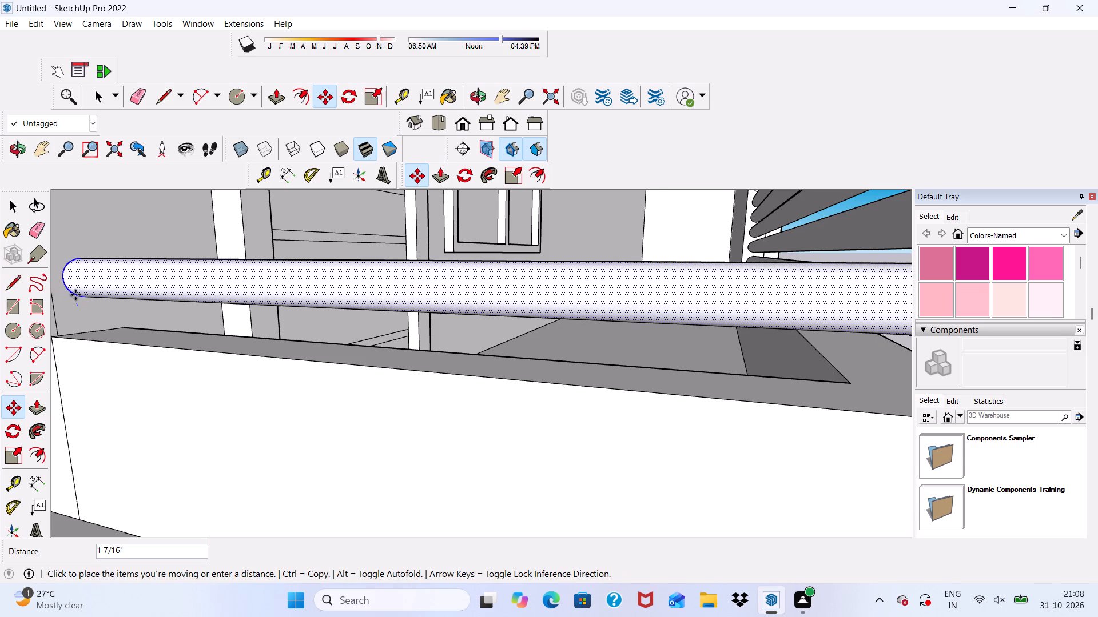
pyautogui.scroll(-9, 75, 278)
pyautogui.scroll(2, 105, 269)
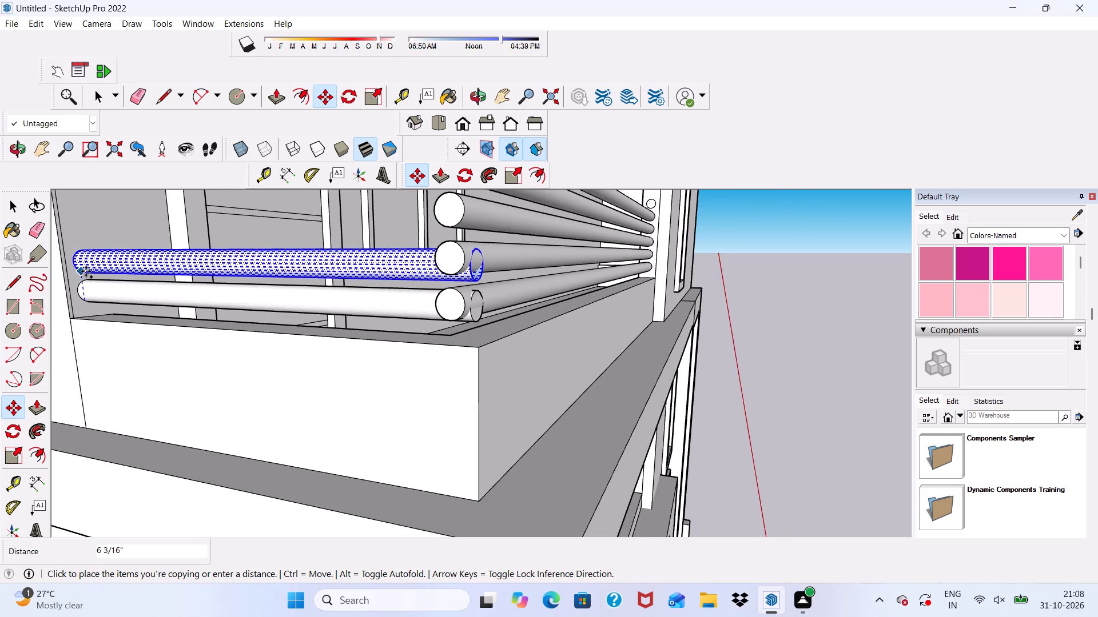
pyautogui.scroll(3, 81, 266)
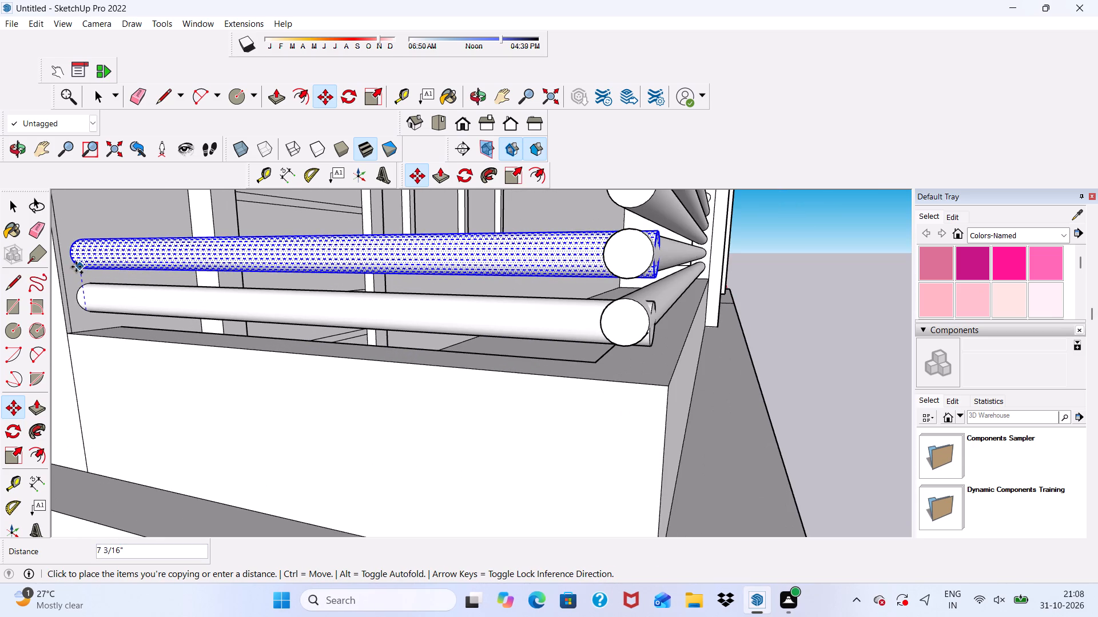
pyautogui.click(77, 266)
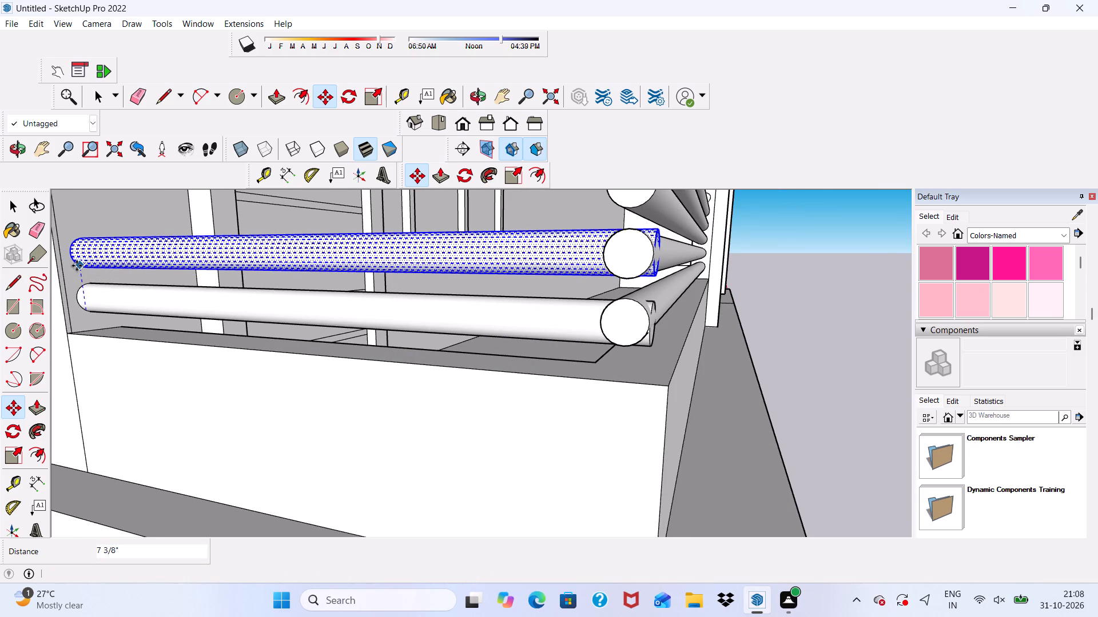
# Copy the second side rail about 7 1/8" upward as the third side rail, level with the third front rail.
pyautogui.scroll(3, 77, 266)
pyautogui.click(78, 266)
pyautogui.scroll(-5, 78, 239)
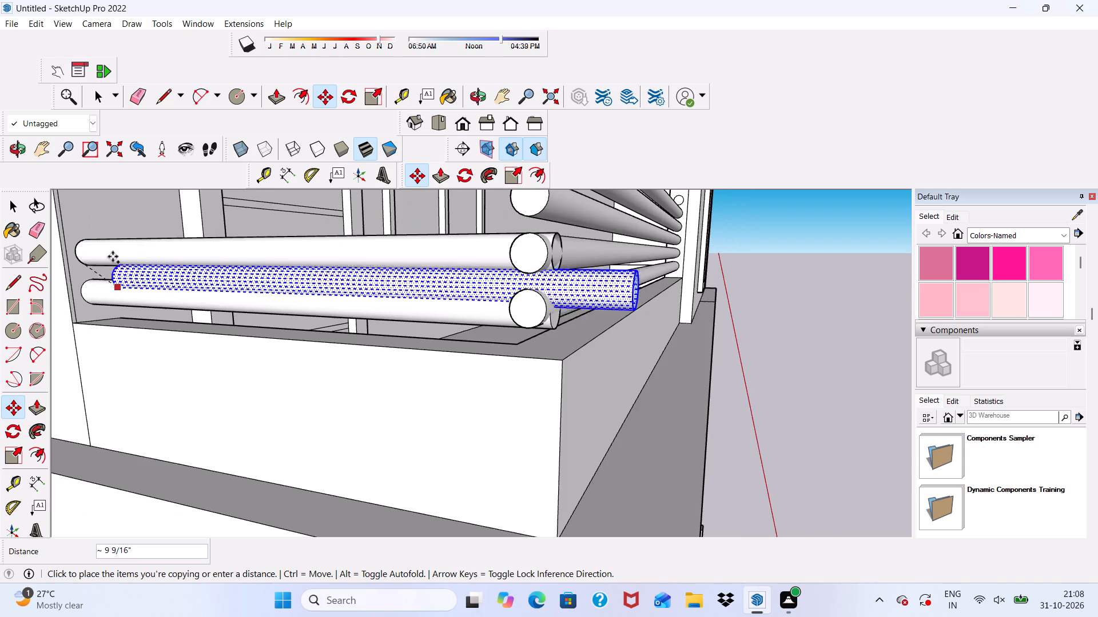
pyautogui.scroll(-4, 113, 257)
pyautogui.scroll(4, 104, 209)
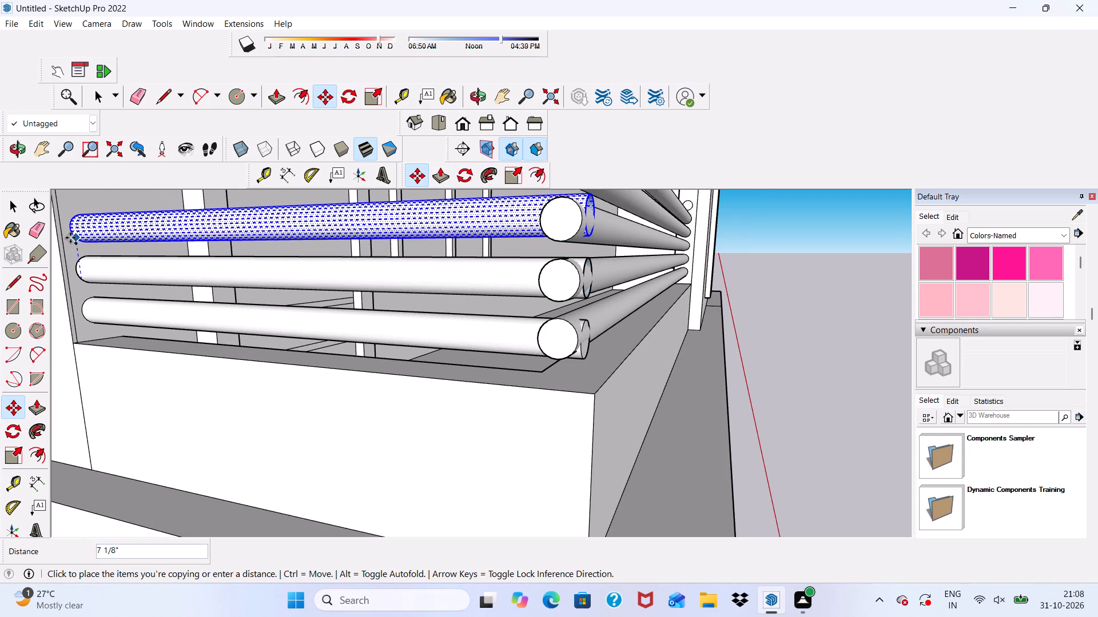
pyautogui.click(70, 238)
# Copy the third side rail about 6 7/16" upward as the fourth side rail, level with the fourth front rail.
pyautogui.scroll(-4, 70, 237)
pyautogui.moveTo(109, 253); pyautogui.dragTo(116, 283, button='middle')
pyautogui.scroll(4, 72, 235)
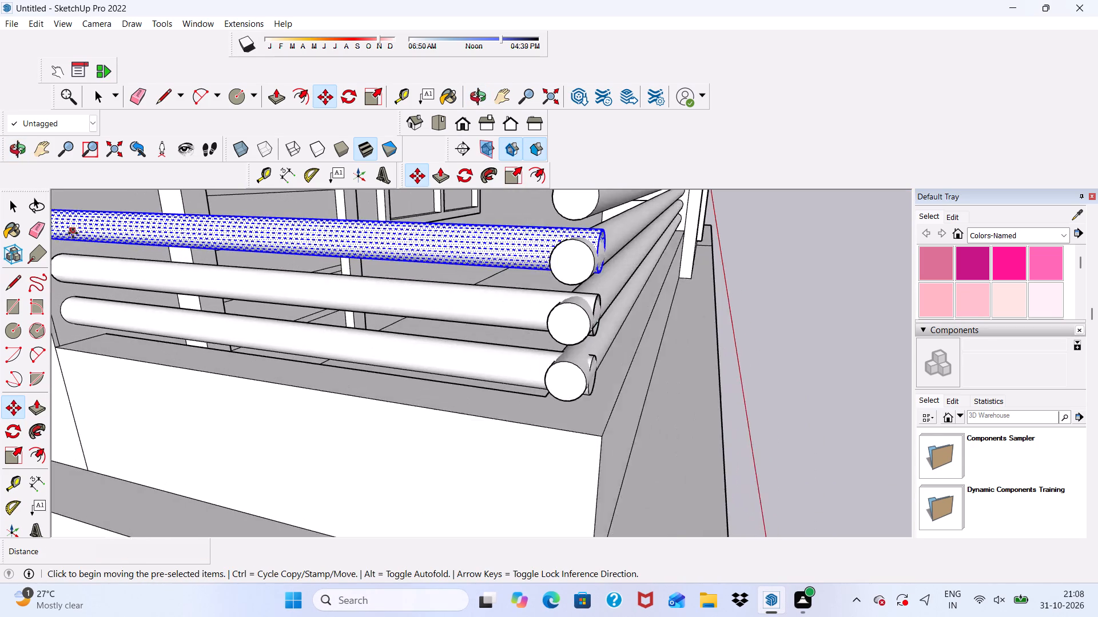
pyautogui.scroll(-15, 74, 233)
pyautogui.scroll(15, 182, 236)
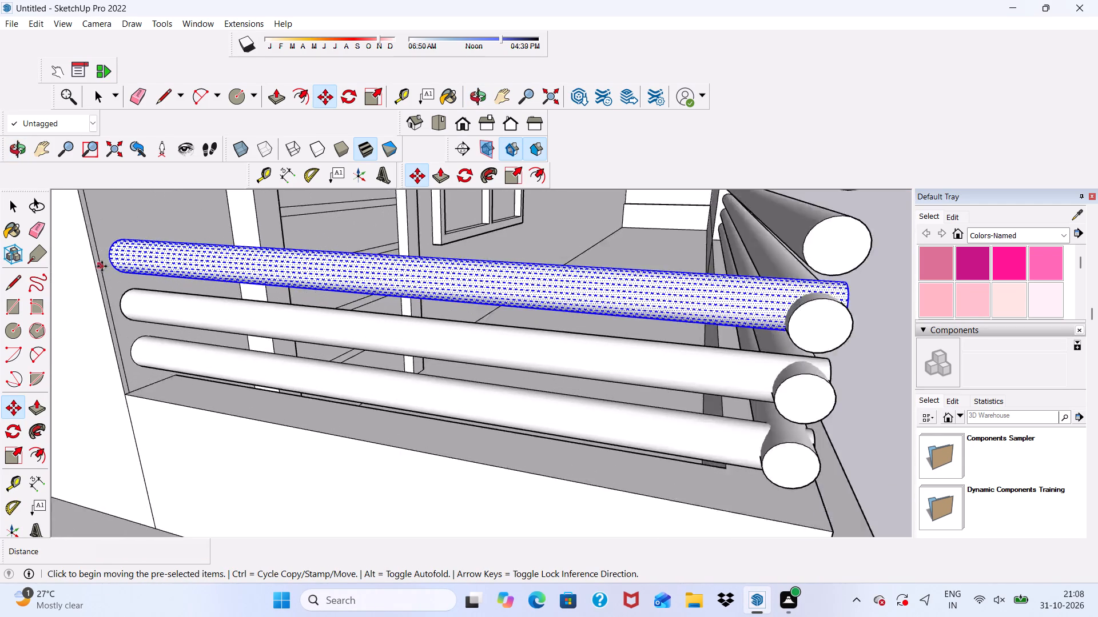
pyautogui.scroll(4, 102, 266)
pyautogui.click(116, 266)
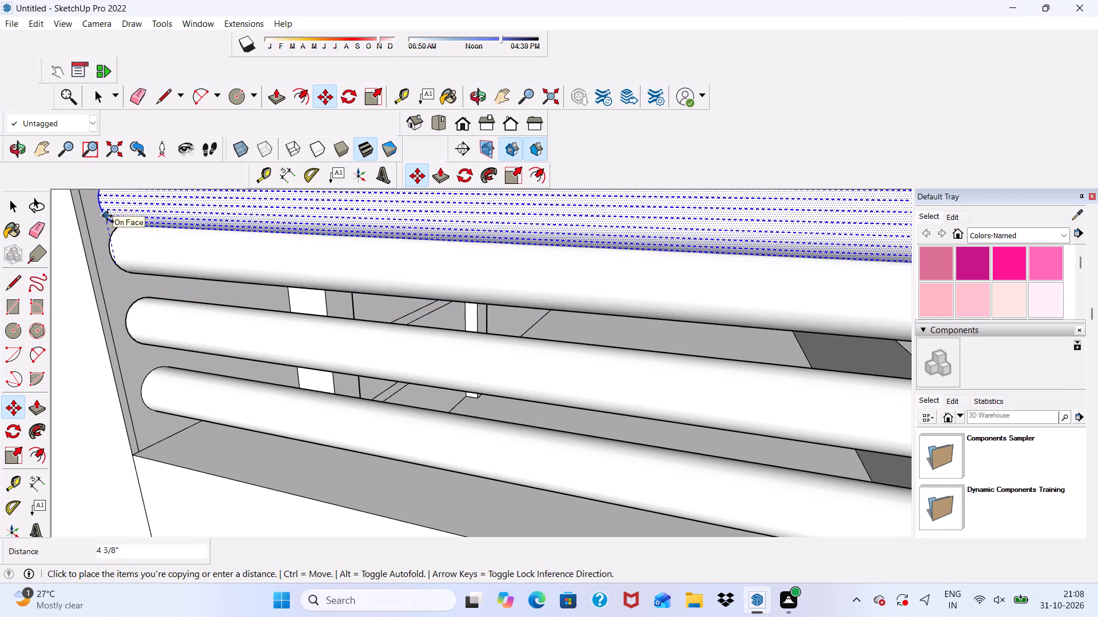
pyautogui.scroll(-10, 110, 236)
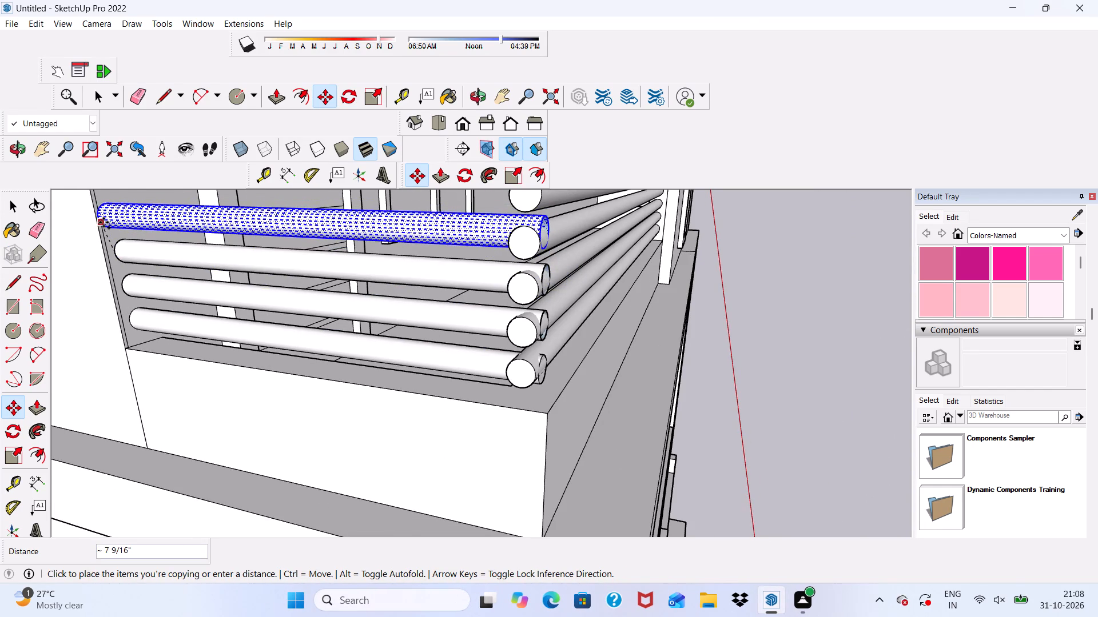
pyautogui.scroll(4, 106, 222)
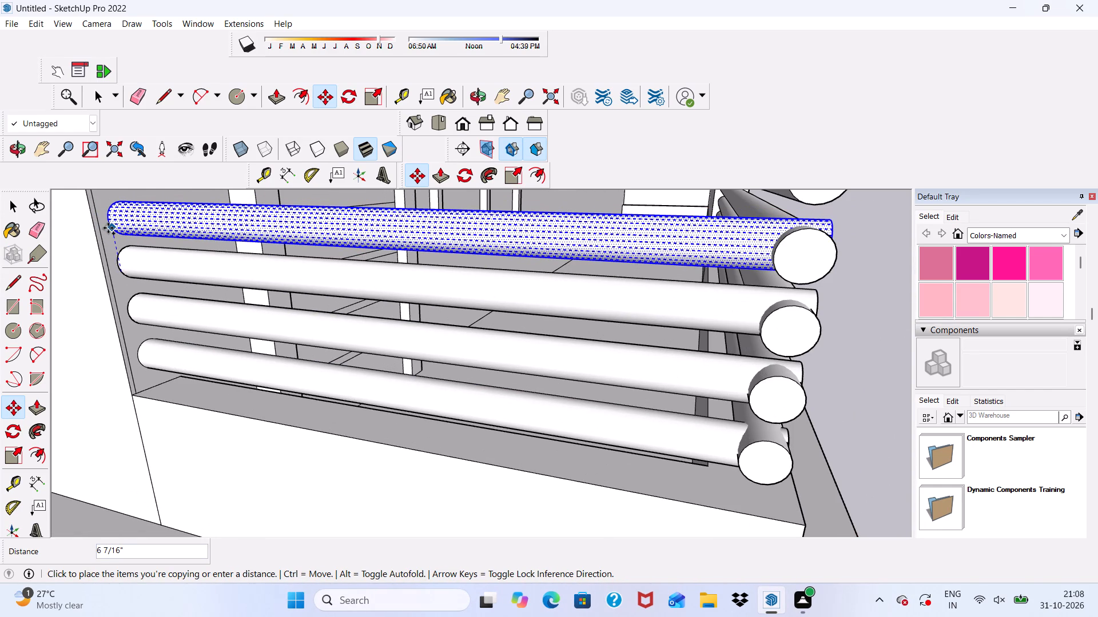
pyautogui.click(108, 228)
# Copy the fourth side rail about 6 5/16" upward as the fifth side rail, level with the top front rail.
pyautogui.scroll(3, 108, 228)
pyautogui.click(109, 227)
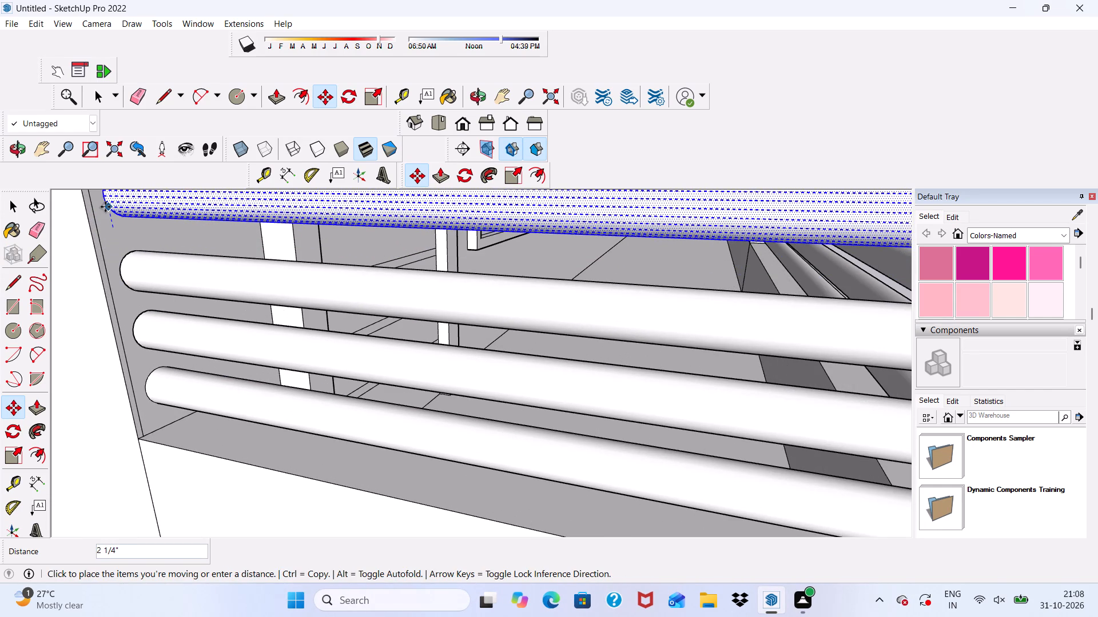
pyautogui.scroll(-9, 108, 222)
pyautogui.scroll(4, 113, 205)
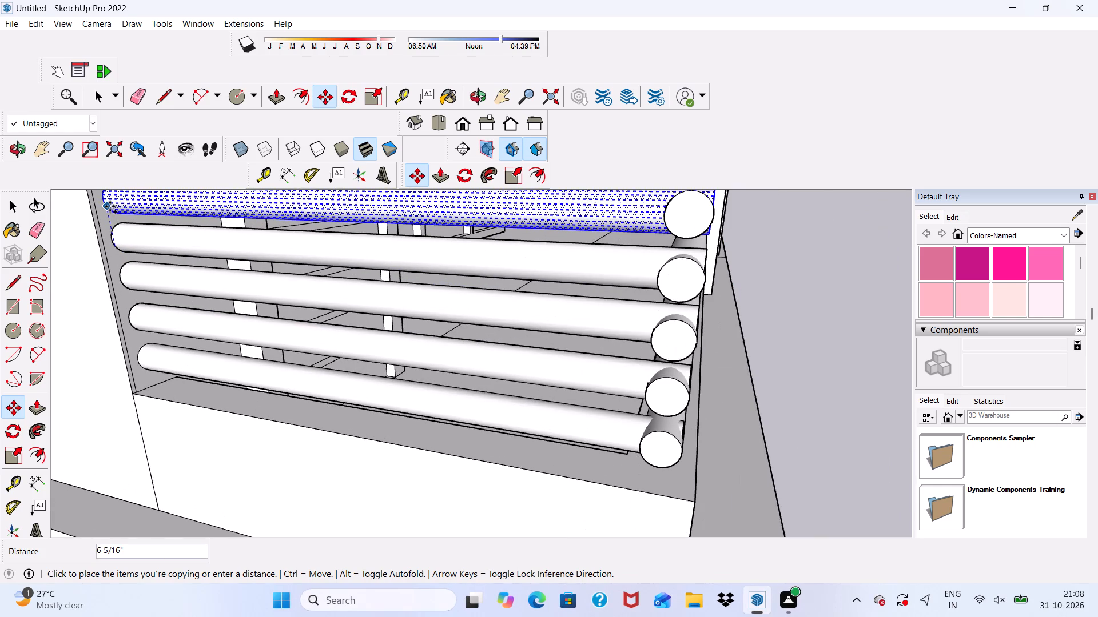
pyautogui.click(109, 206)
pyautogui.scroll(-5, 109, 206)
pyautogui.press('space')
pyautogui.scroll(-4, 565, 249)
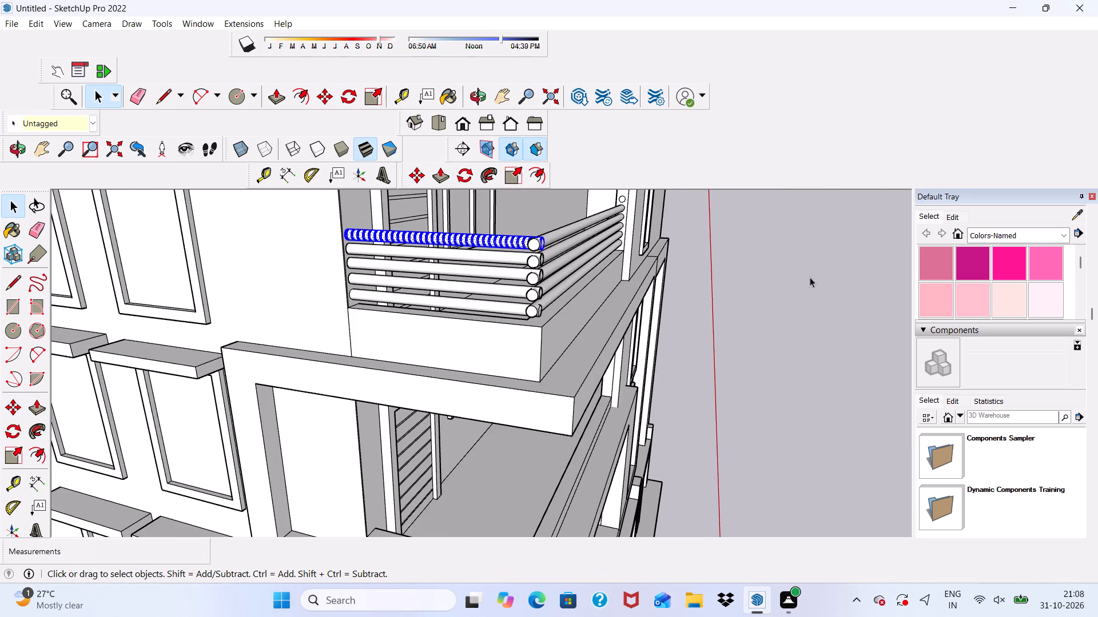
# Examine the building's balconies from the front and side to find the next one below that needs round railings.
pyautogui.click(774, 272)
pyautogui.scroll(-2, 774, 271)
pyautogui.moveTo(774, 271); pyautogui.dragTo(440, 240, button='middle')
pyautogui.scroll(-5, 414, 150)
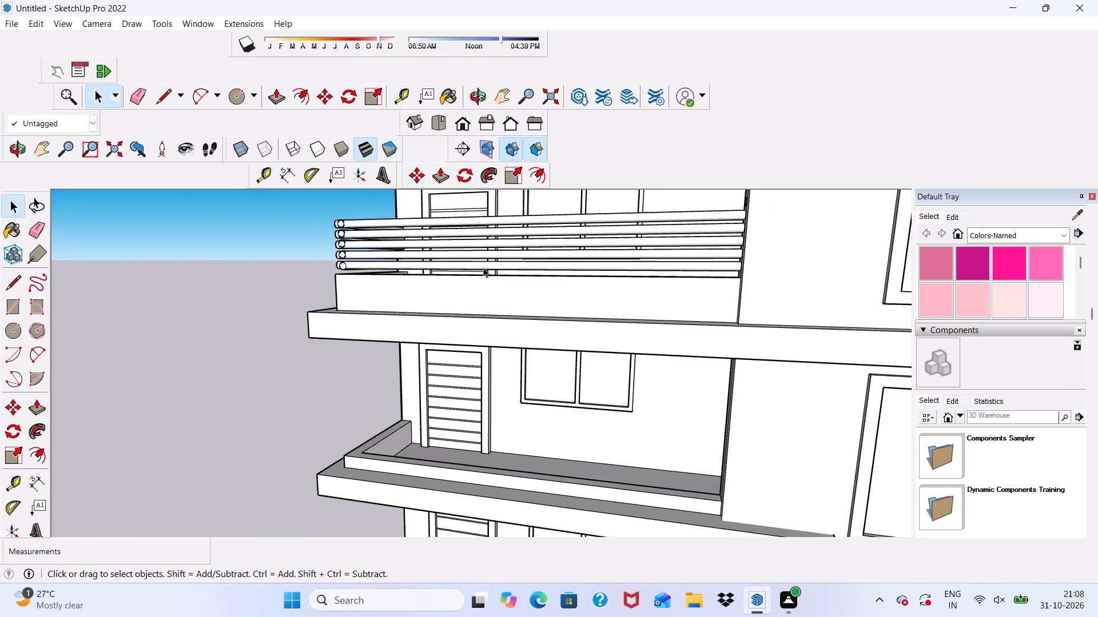
pyautogui.scroll(-18, 483, 267)
pyautogui.moveTo(505, 364); pyautogui.dragTo(602, 253, button='middle')
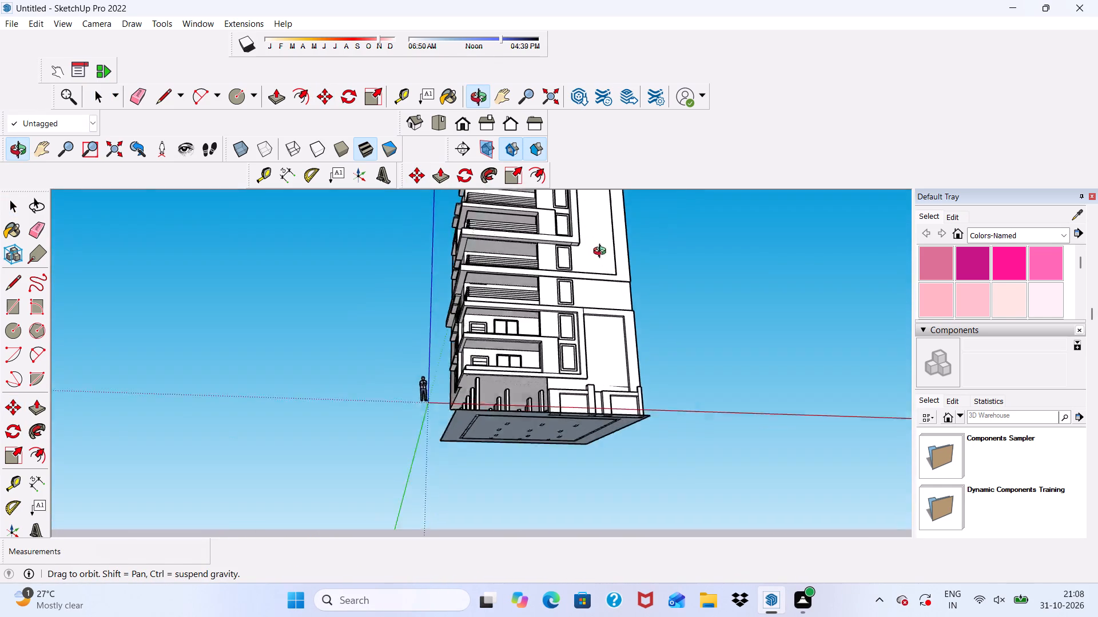
pyautogui.moveTo(602, 253); pyautogui.dragTo(617, 337, button='middle')
pyautogui.scroll(1, 617, 338)
pyautogui.scroll(-4, 560, 313)
pyautogui.moveTo(542, 404); pyautogui.dragTo(532, 312, button='middle')
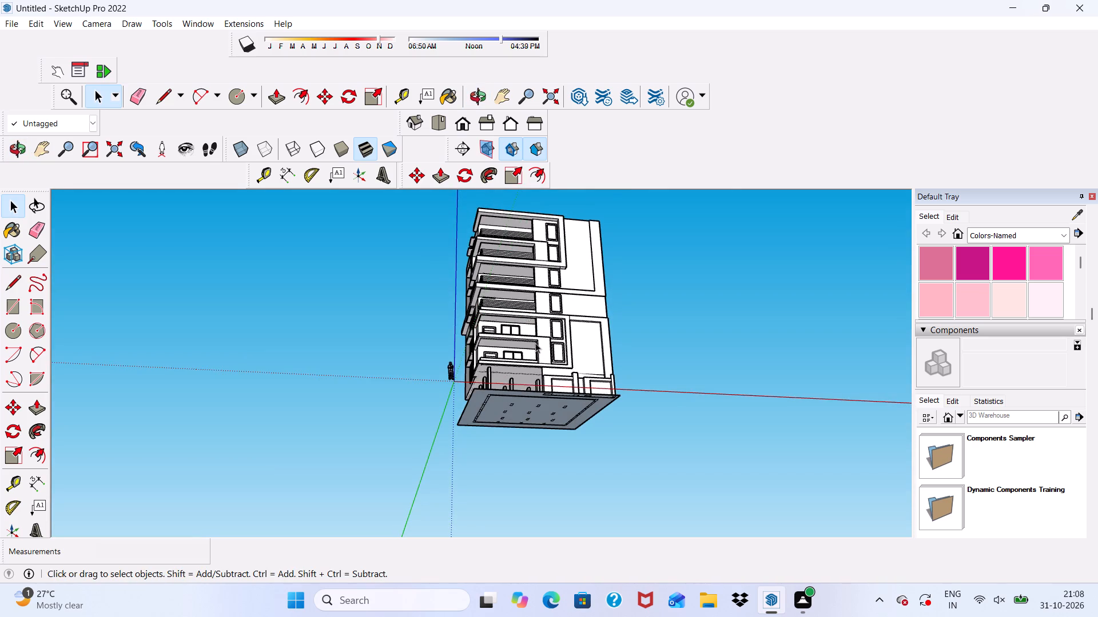
pyautogui.moveTo(541, 383); pyautogui.dragTo(552, 492, button='middle')
pyautogui.scroll(5, 512, 344)
pyautogui.scroll(-2, 501, 274)
pyautogui.moveTo(502, 278); pyautogui.dragTo(536, 334, button='middle')
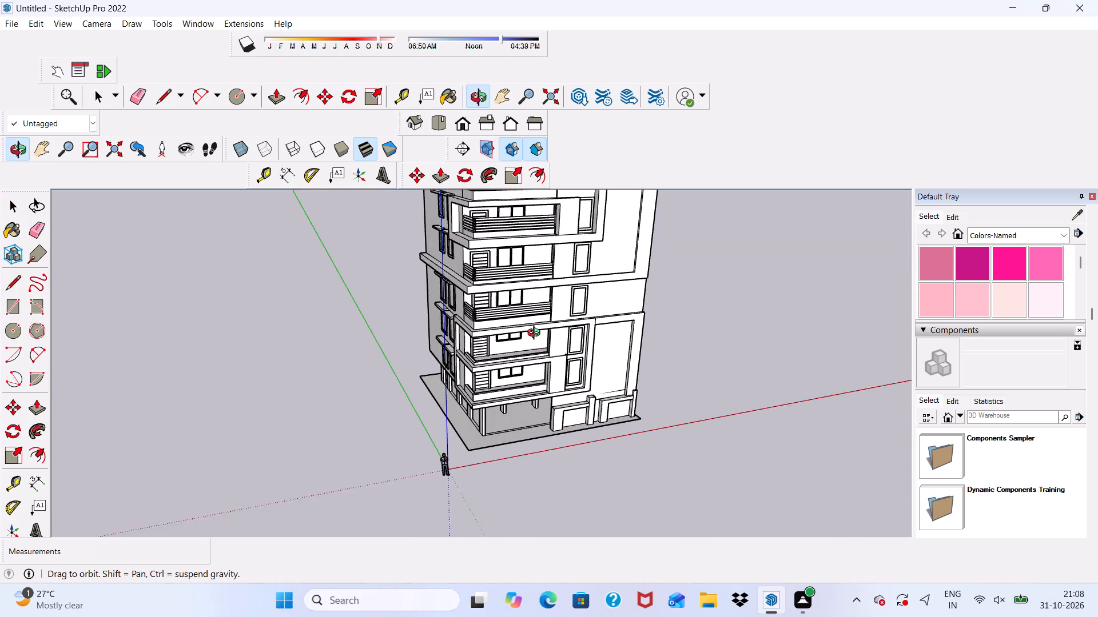
pyautogui.moveTo(536, 334); pyautogui.dragTo(543, 356, button='middle')
pyautogui.scroll(5, 439, 419)
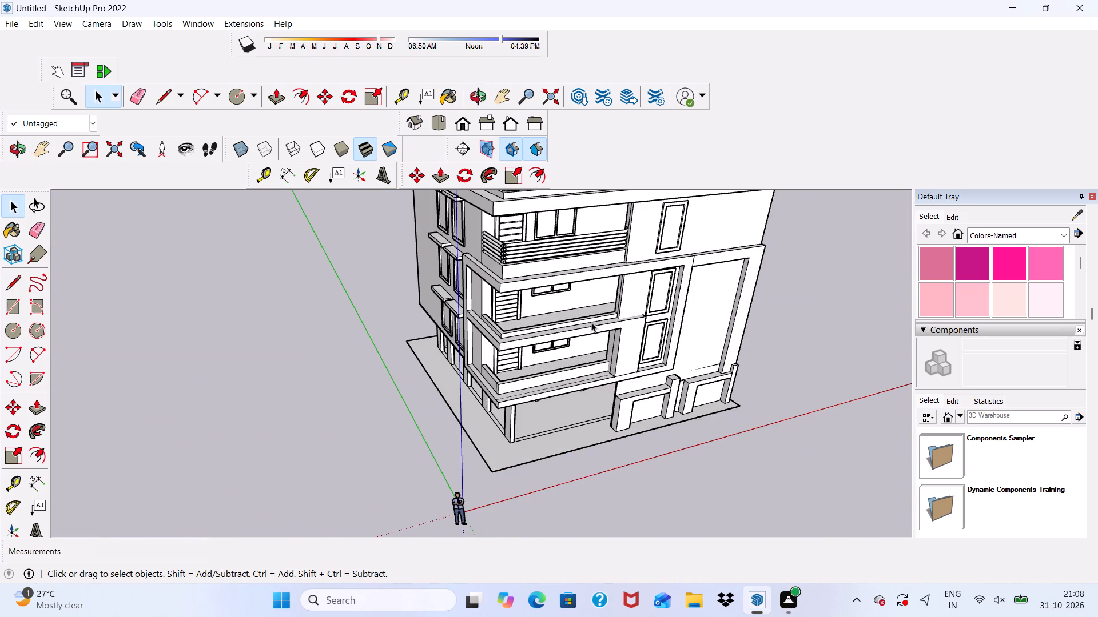
pyautogui.scroll(17, 606, 210)
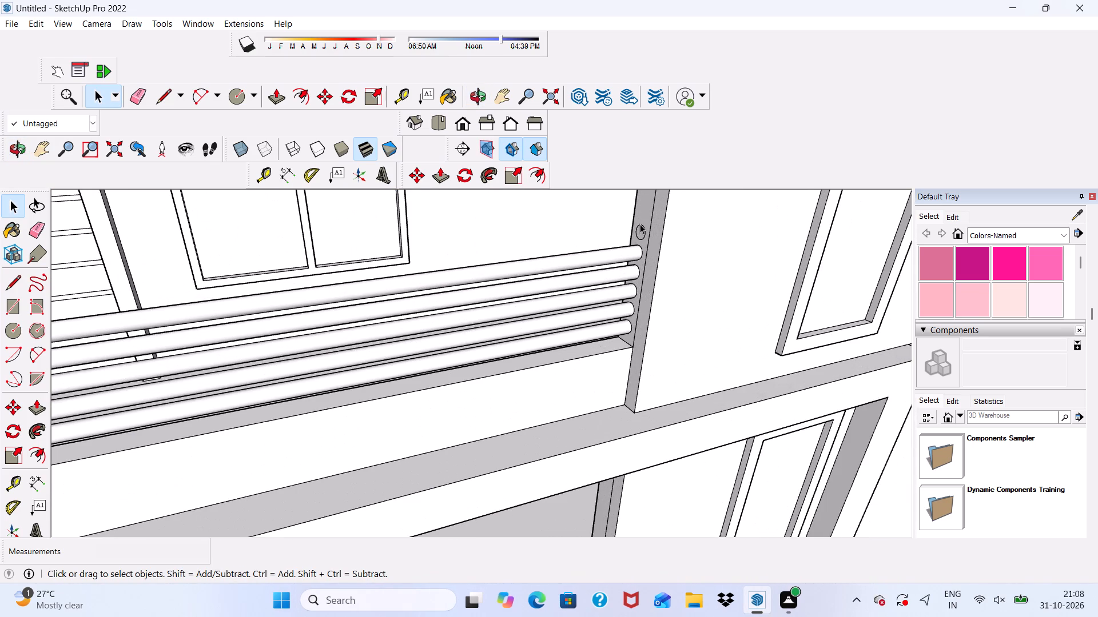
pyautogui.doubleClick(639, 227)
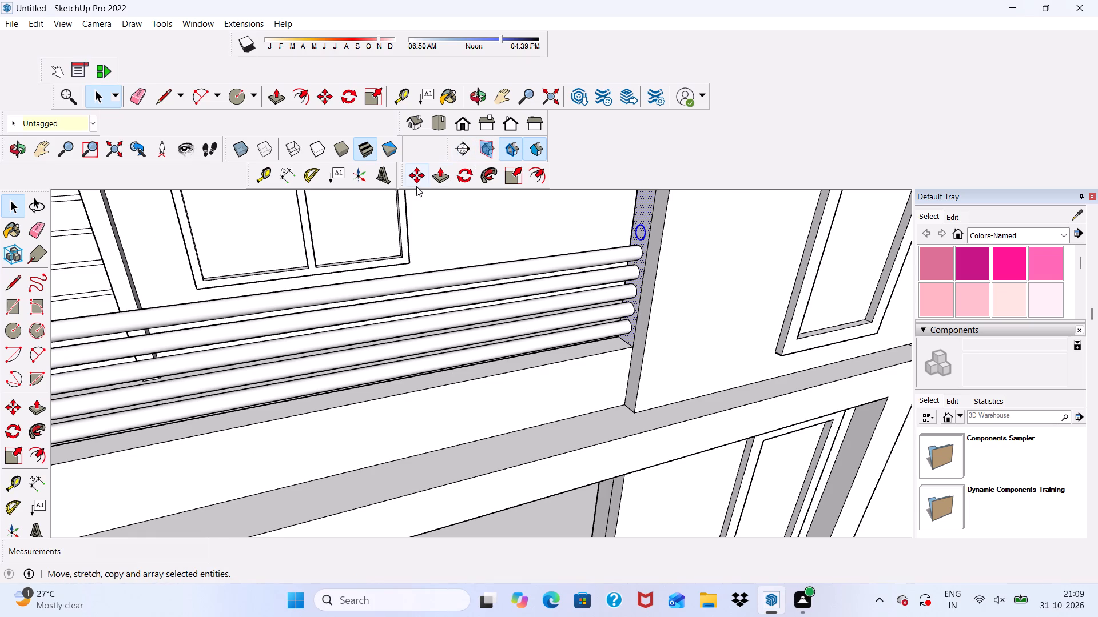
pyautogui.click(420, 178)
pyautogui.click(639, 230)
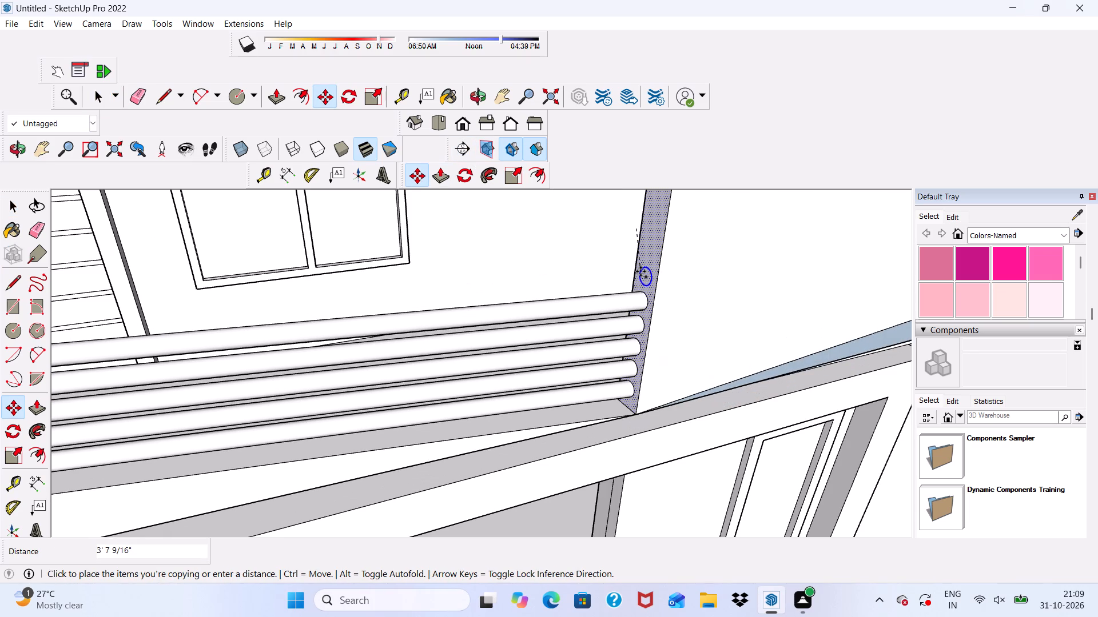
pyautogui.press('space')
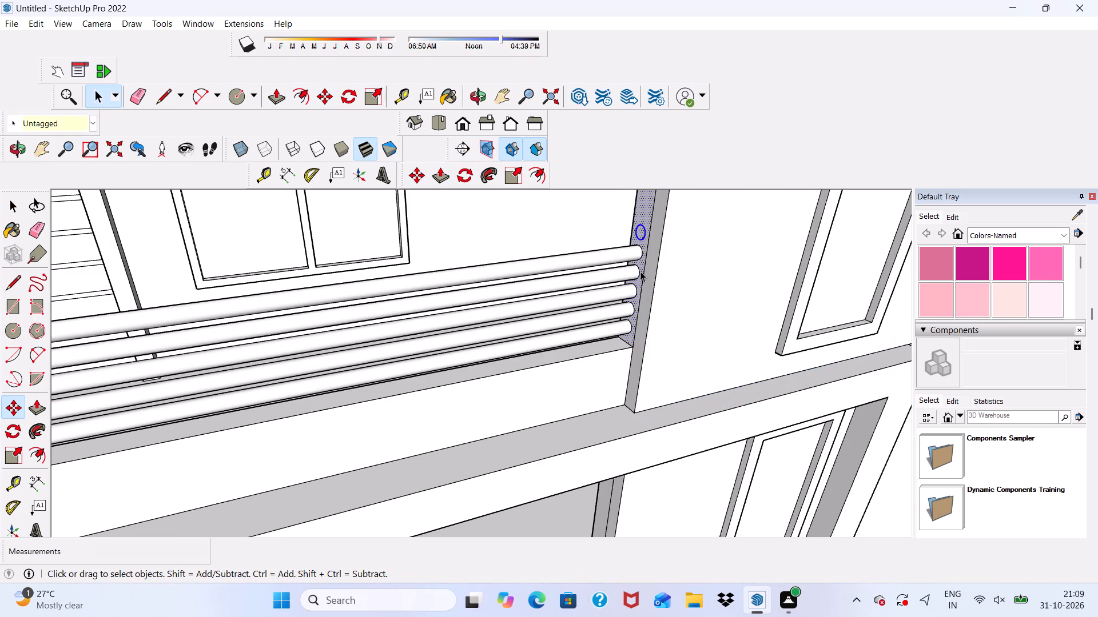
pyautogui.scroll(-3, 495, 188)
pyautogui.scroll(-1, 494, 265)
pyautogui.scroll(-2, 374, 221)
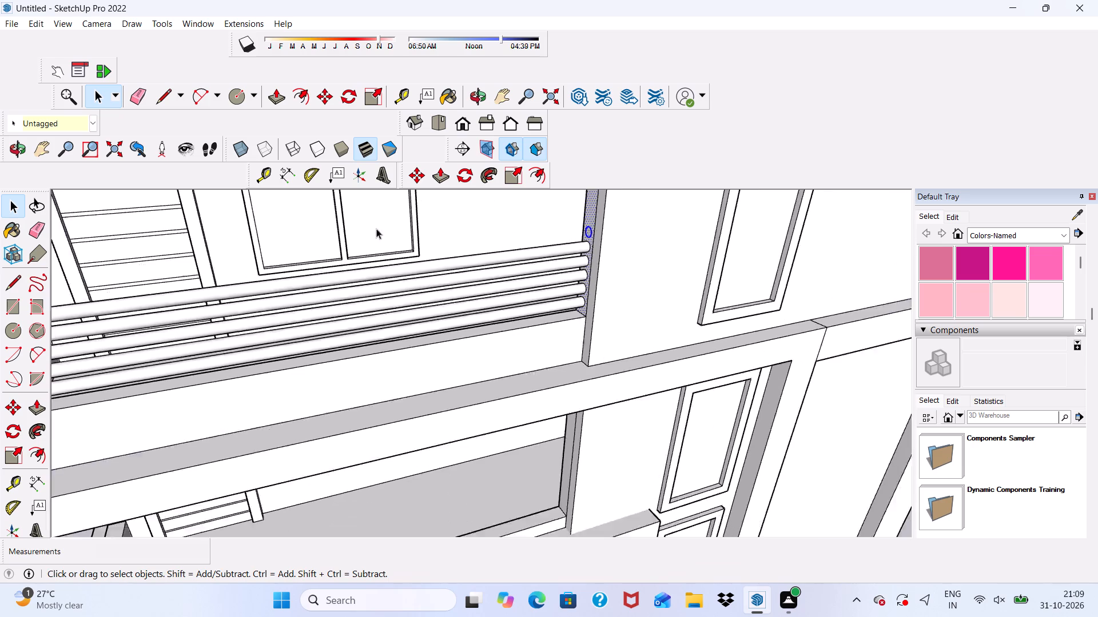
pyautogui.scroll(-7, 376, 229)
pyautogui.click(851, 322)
# Copy the circle above the finished front rails 13' 5 1/4" straight down to the wall end just above the parapet of the balcony below.
pyautogui.scroll(6, 507, 258)
pyautogui.scroll(1, 556, 225)
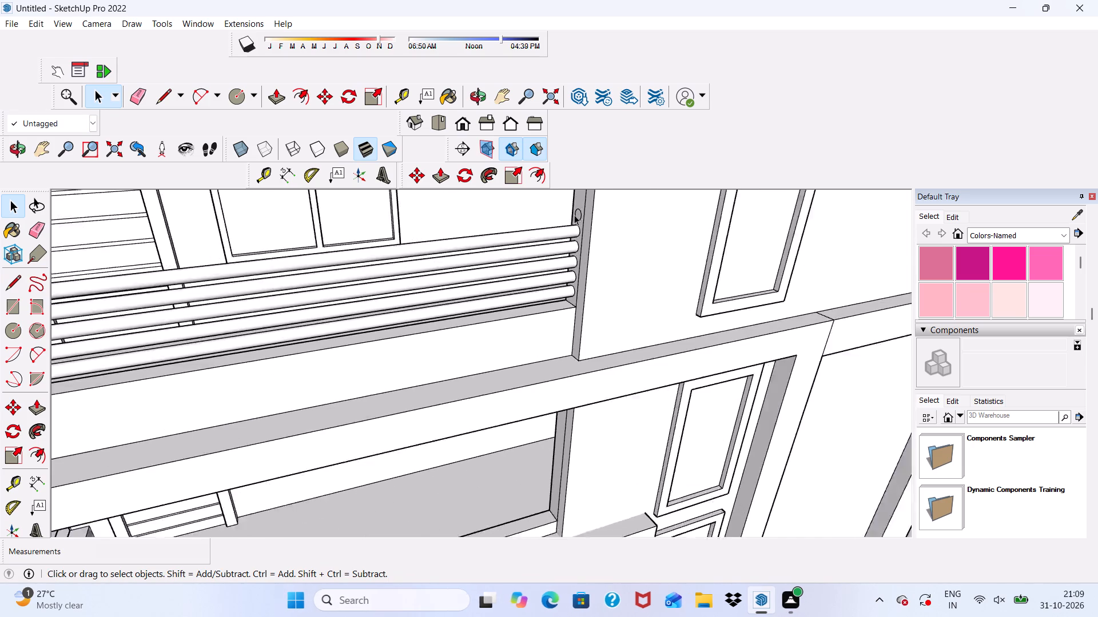
pyautogui.scroll(9, 574, 215)
pyautogui.click(578, 219)
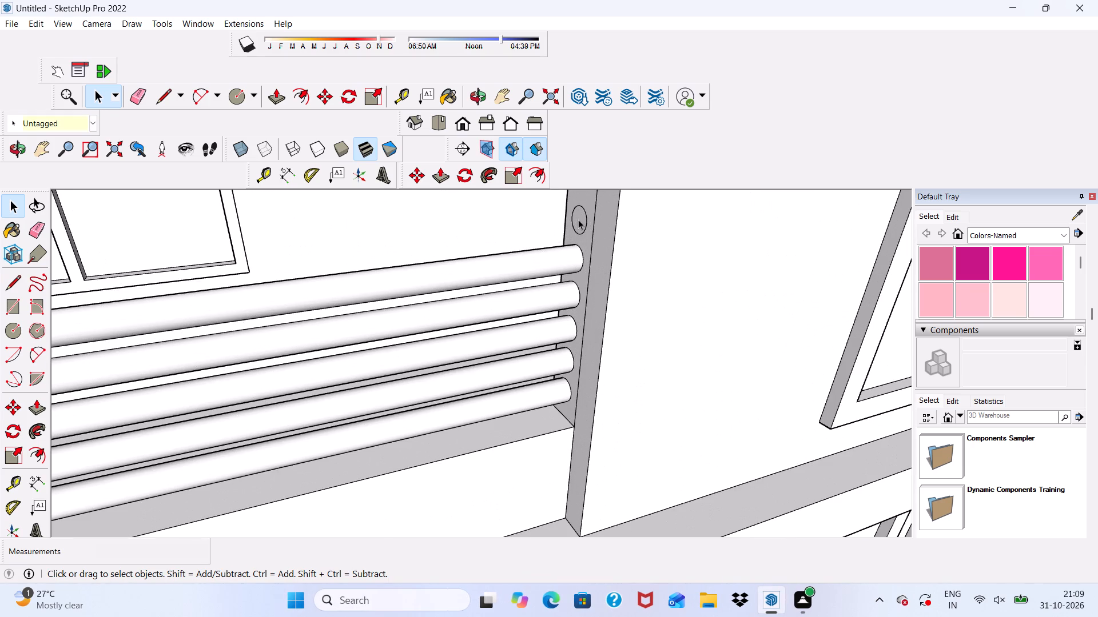
pyautogui.click(322, 89)
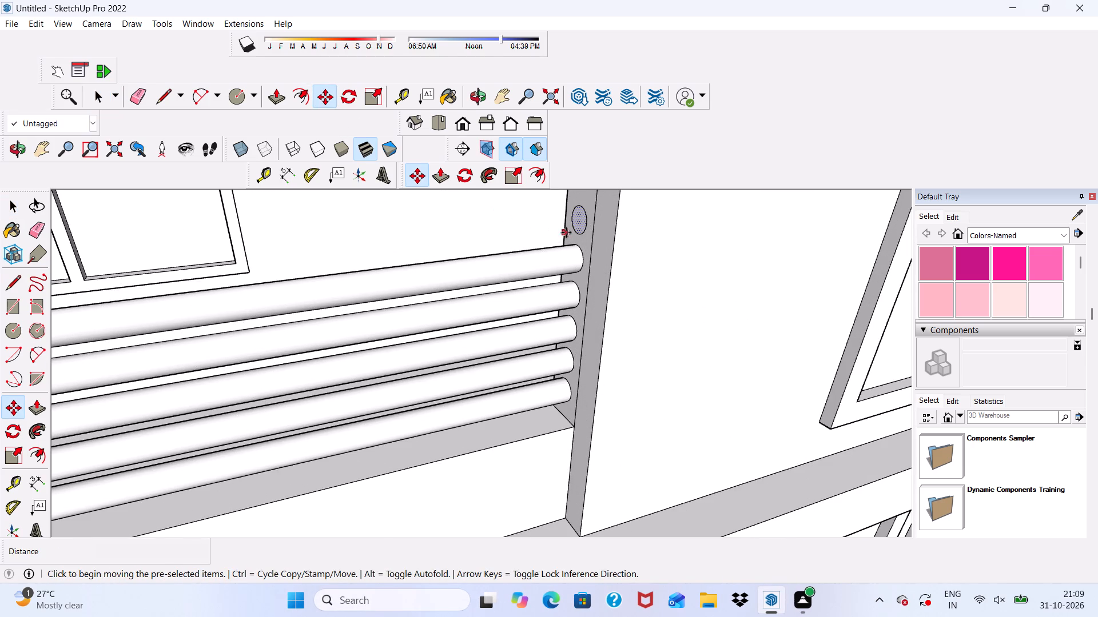
pyautogui.click(577, 219)
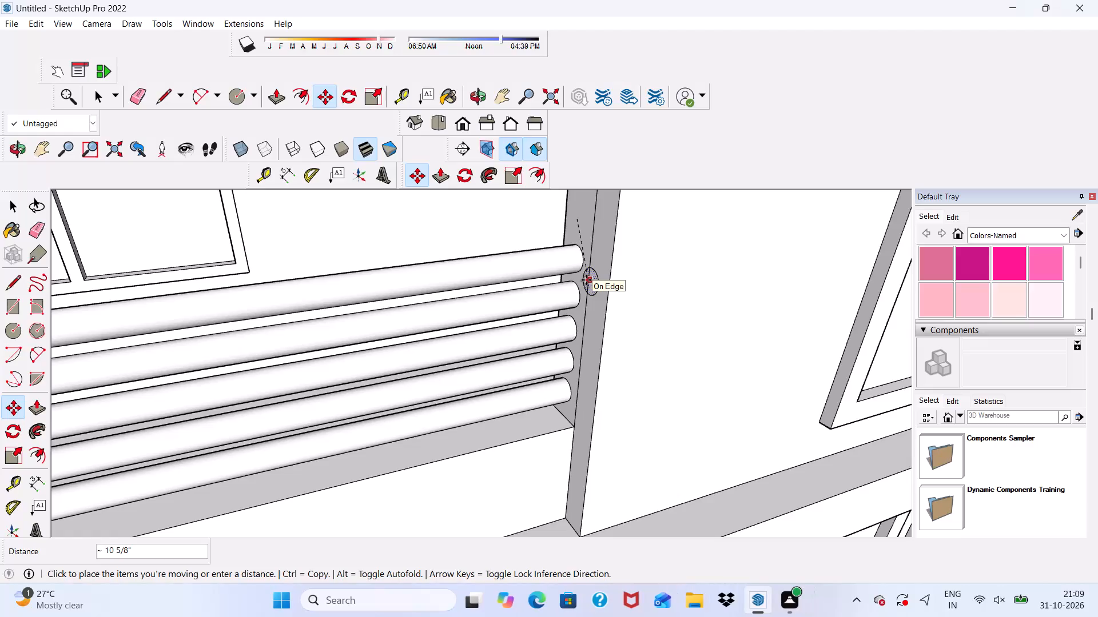
pyautogui.scroll(-12, 539, 275)
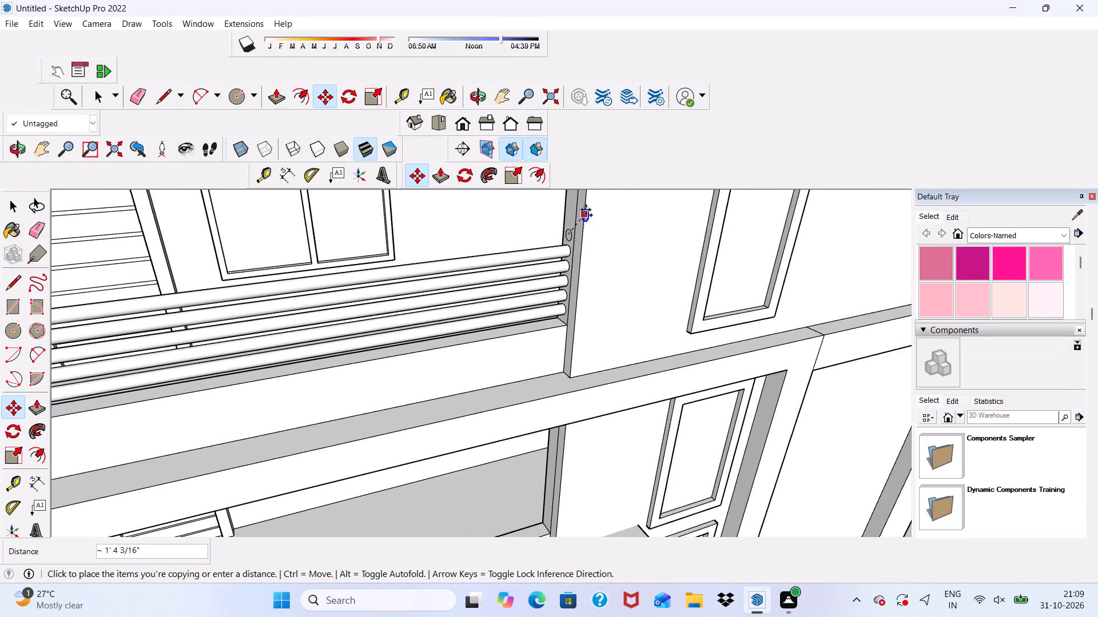
pyautogui.scroll(-3, 586, 210)
pyautogui.scroll(18, 575, 462)
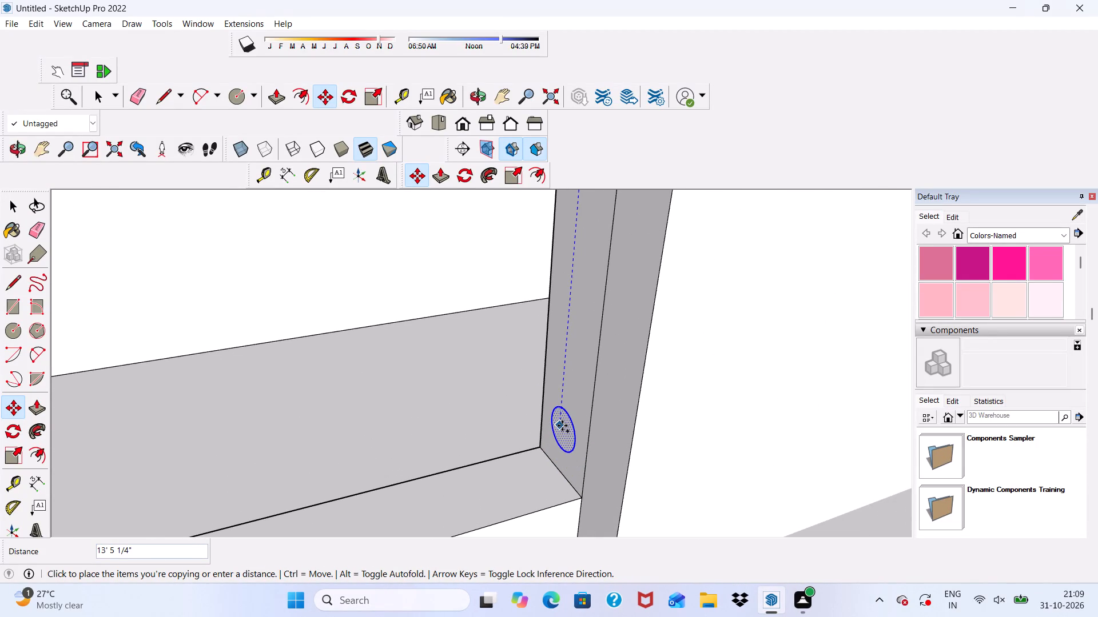
pyautogui.click(562, 426)
# Copy the lower balcony's circle 7" upward and array the copy five times up the wall end.
pyautogui.scroll(-5, 561, 421)
pyautogui.scroll(3, 562, 423)
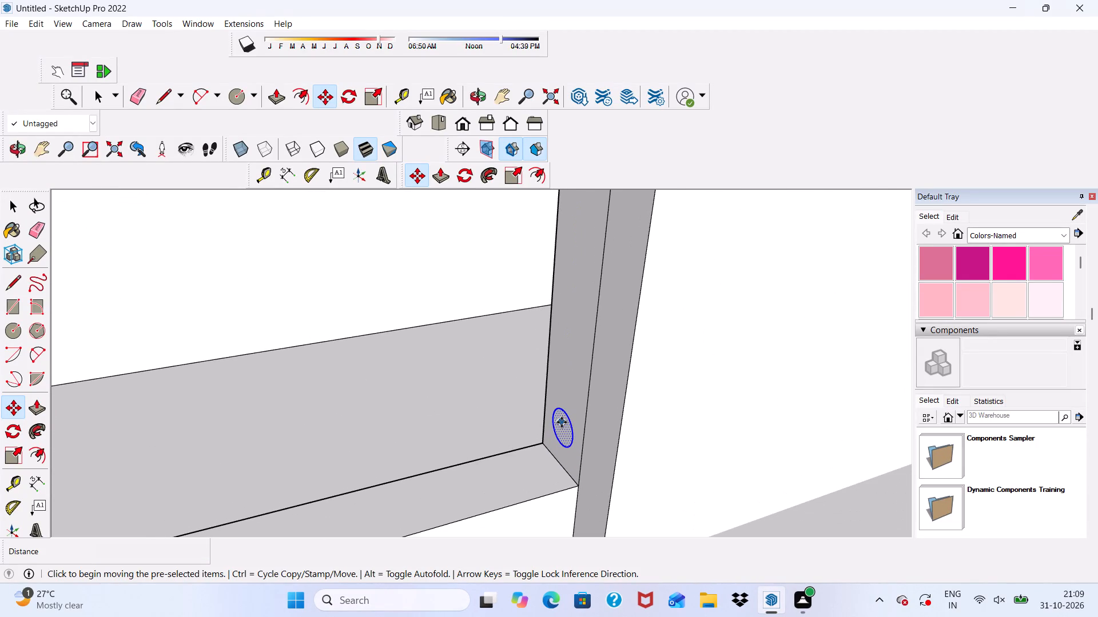
pyautogui.scroll(3, 562, 422)
pyautogui.click(562, 422)
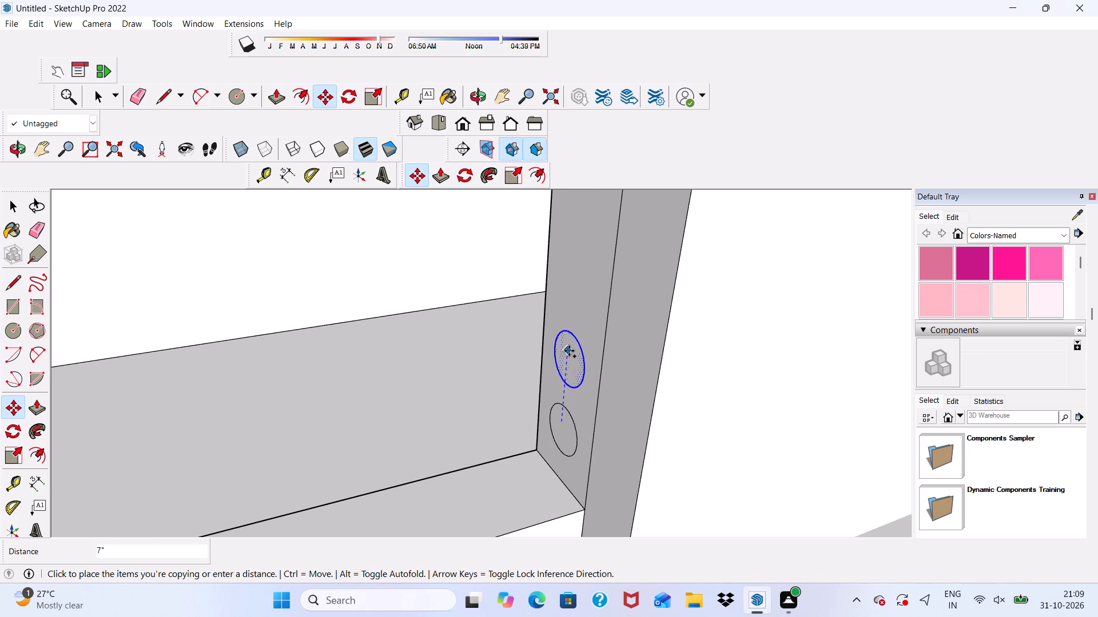
pyautogui.click(569, 351)
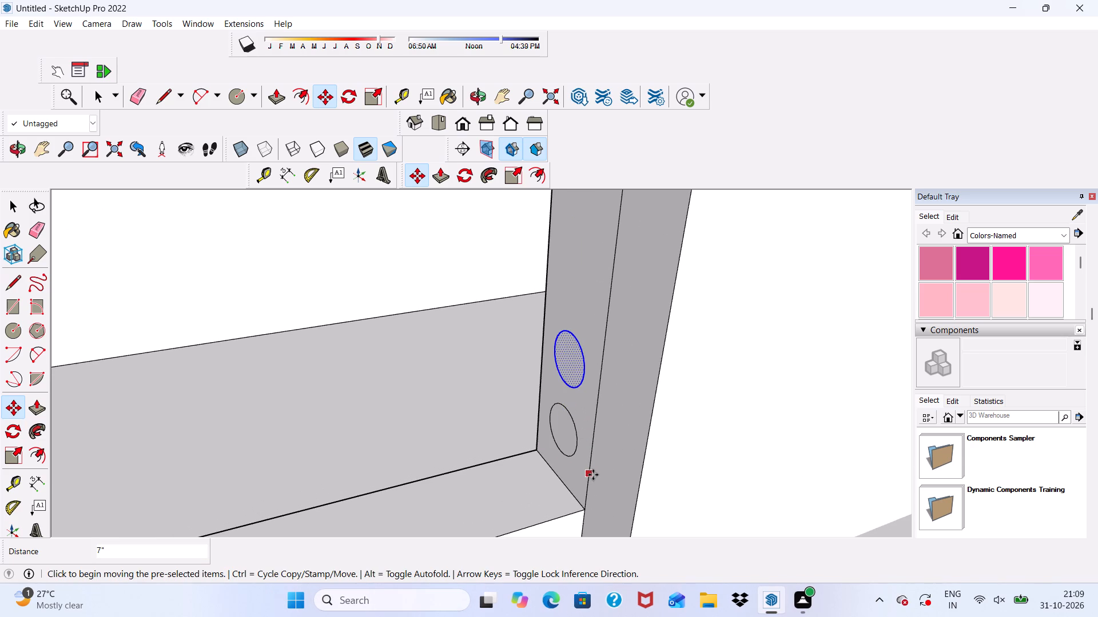
pyautogui.hotkey('shift', '*')
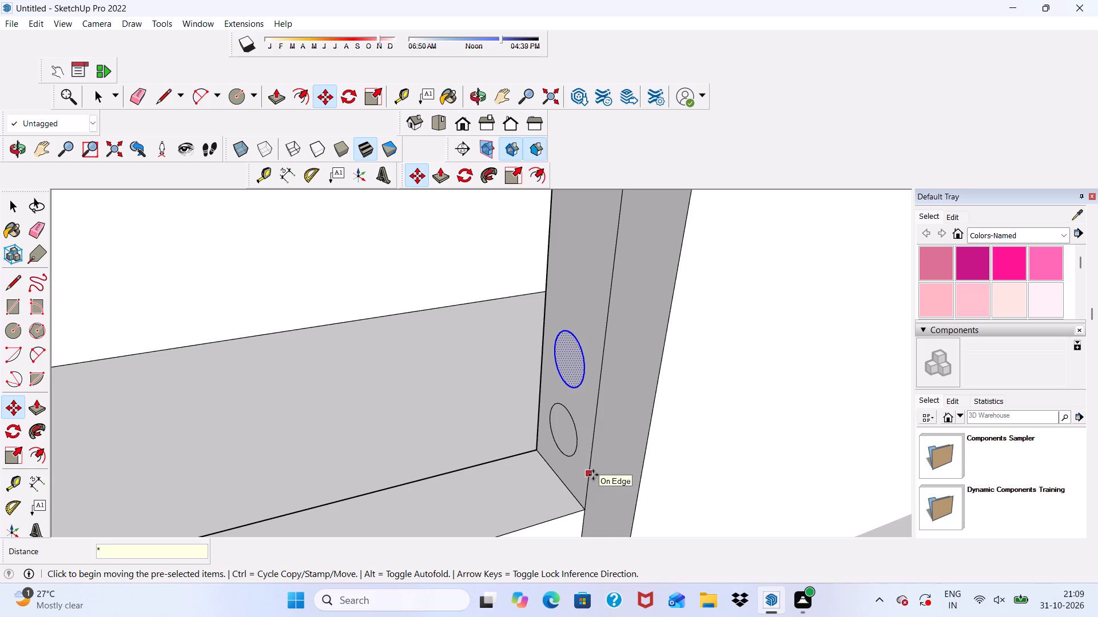
pyautogui.press('5')
pyautogui.press('Return')
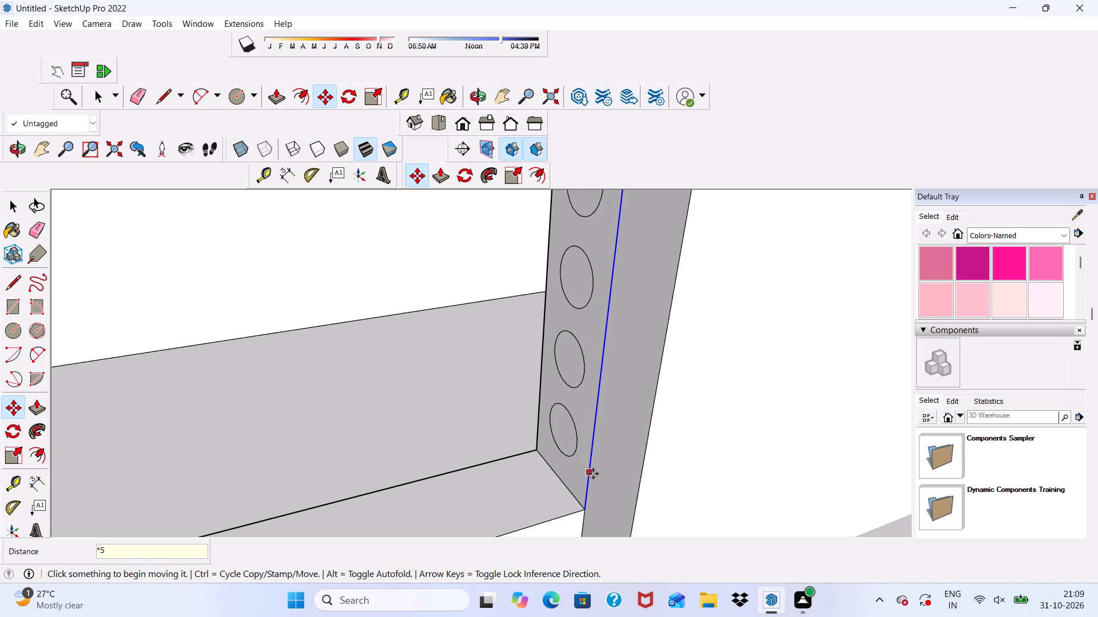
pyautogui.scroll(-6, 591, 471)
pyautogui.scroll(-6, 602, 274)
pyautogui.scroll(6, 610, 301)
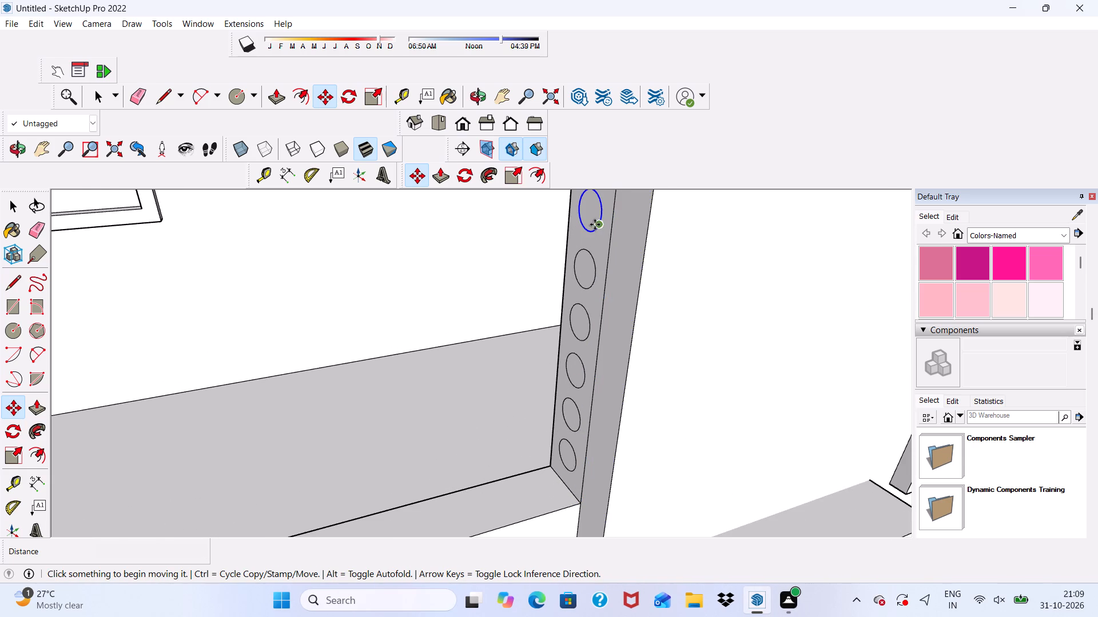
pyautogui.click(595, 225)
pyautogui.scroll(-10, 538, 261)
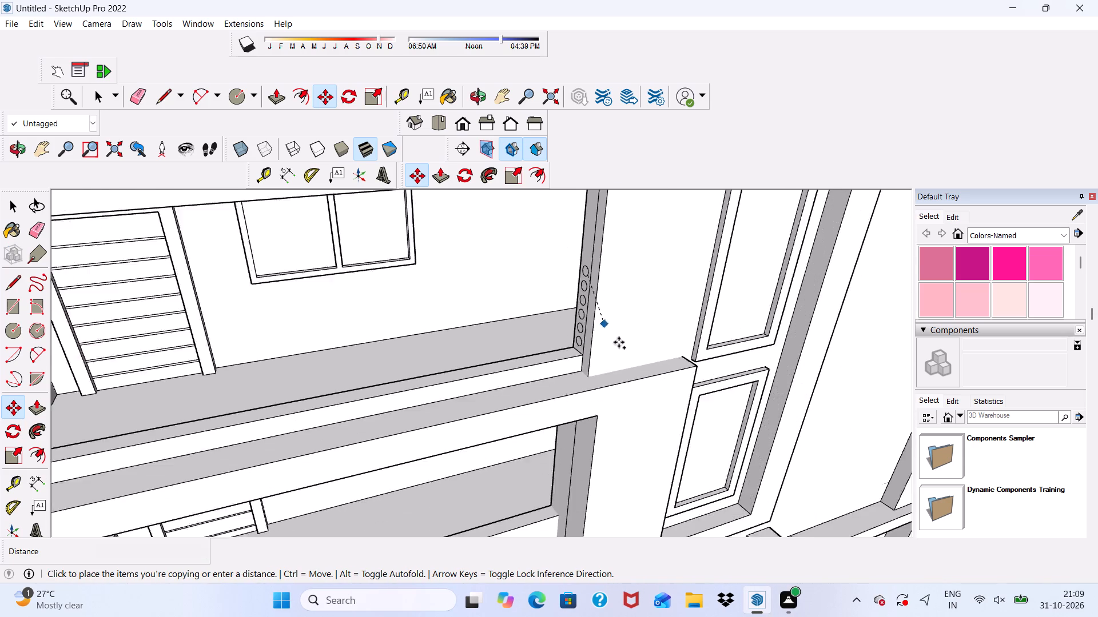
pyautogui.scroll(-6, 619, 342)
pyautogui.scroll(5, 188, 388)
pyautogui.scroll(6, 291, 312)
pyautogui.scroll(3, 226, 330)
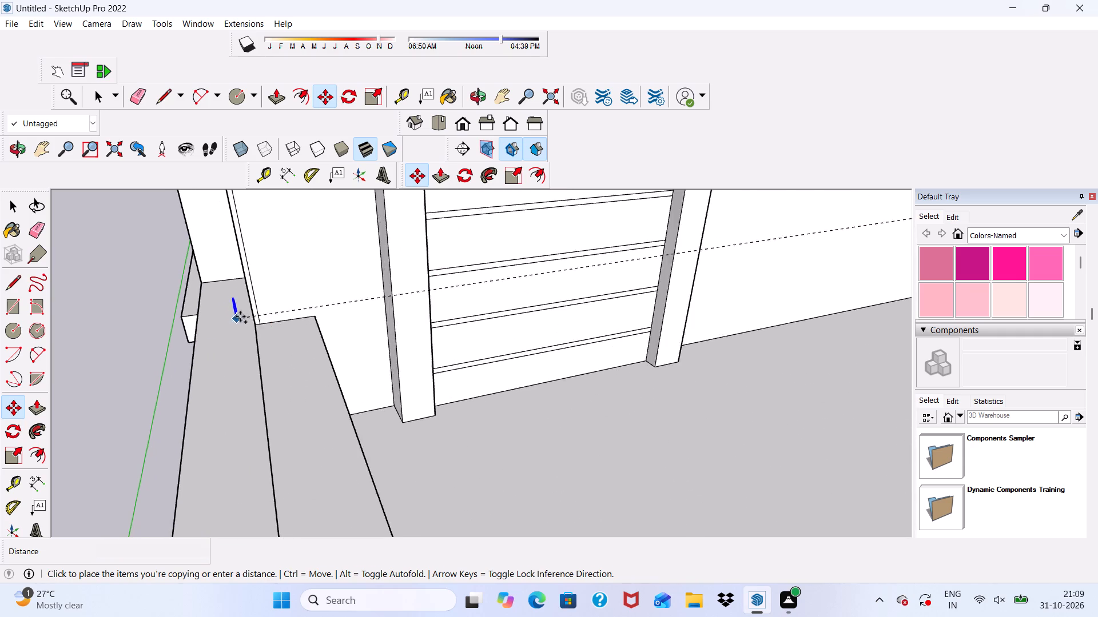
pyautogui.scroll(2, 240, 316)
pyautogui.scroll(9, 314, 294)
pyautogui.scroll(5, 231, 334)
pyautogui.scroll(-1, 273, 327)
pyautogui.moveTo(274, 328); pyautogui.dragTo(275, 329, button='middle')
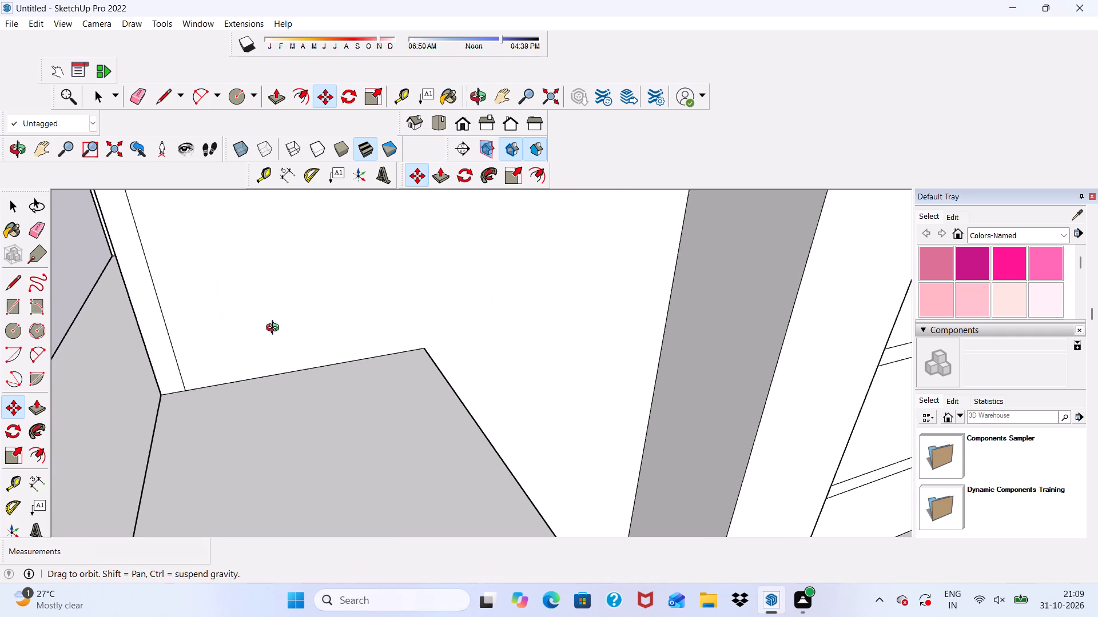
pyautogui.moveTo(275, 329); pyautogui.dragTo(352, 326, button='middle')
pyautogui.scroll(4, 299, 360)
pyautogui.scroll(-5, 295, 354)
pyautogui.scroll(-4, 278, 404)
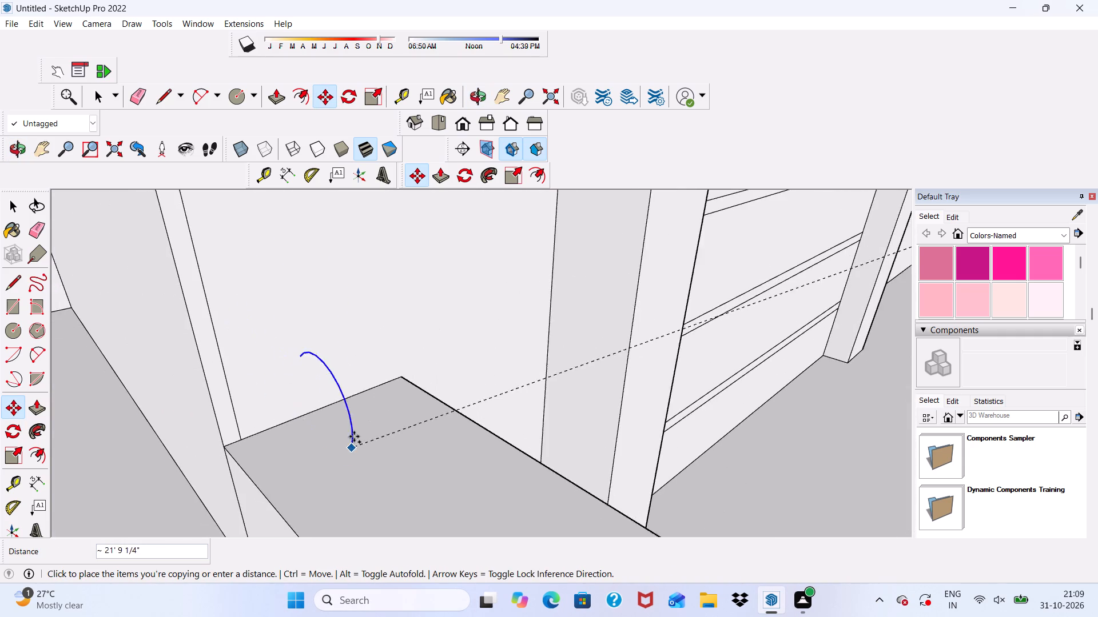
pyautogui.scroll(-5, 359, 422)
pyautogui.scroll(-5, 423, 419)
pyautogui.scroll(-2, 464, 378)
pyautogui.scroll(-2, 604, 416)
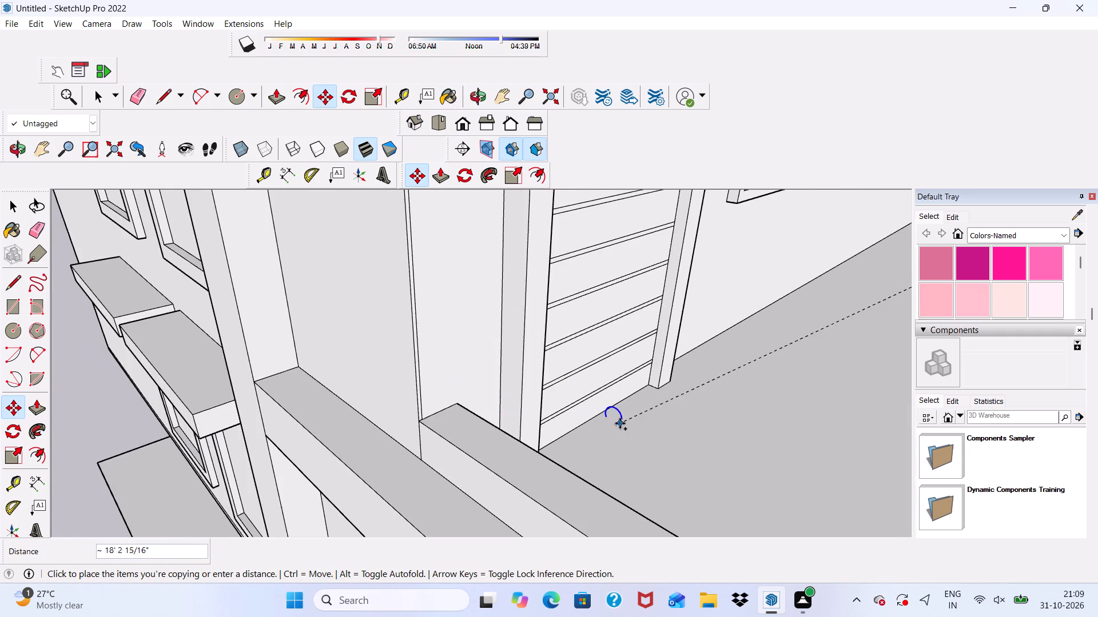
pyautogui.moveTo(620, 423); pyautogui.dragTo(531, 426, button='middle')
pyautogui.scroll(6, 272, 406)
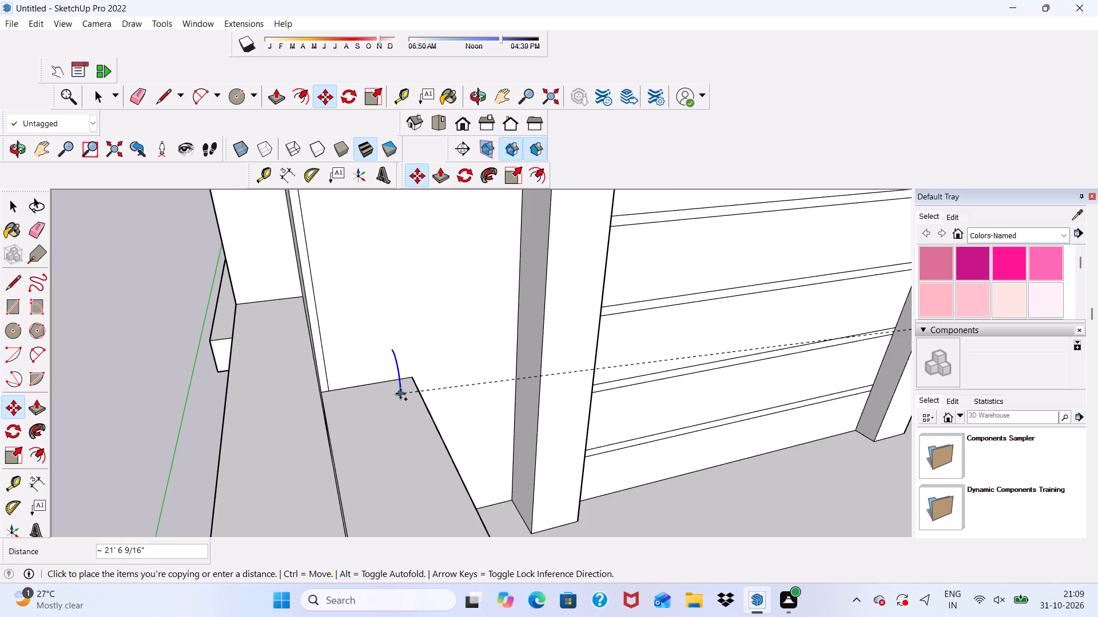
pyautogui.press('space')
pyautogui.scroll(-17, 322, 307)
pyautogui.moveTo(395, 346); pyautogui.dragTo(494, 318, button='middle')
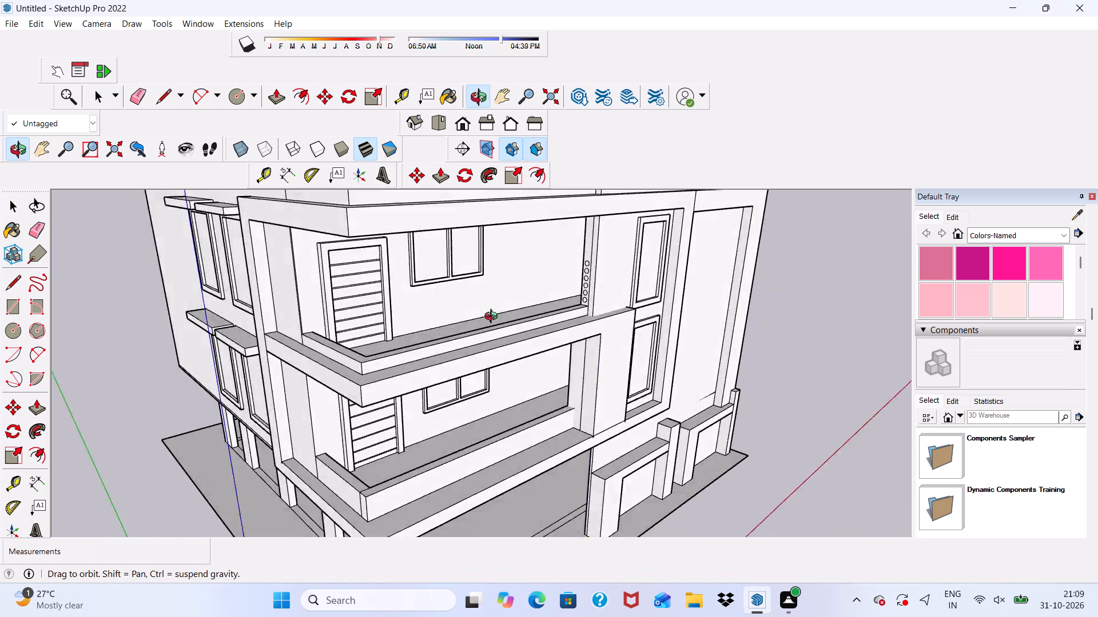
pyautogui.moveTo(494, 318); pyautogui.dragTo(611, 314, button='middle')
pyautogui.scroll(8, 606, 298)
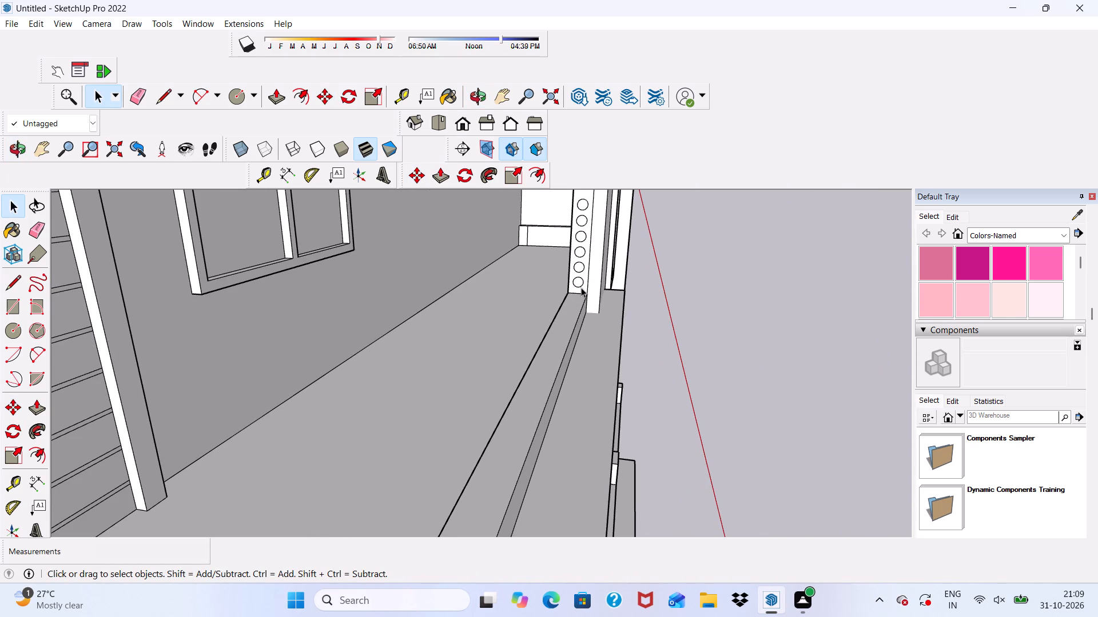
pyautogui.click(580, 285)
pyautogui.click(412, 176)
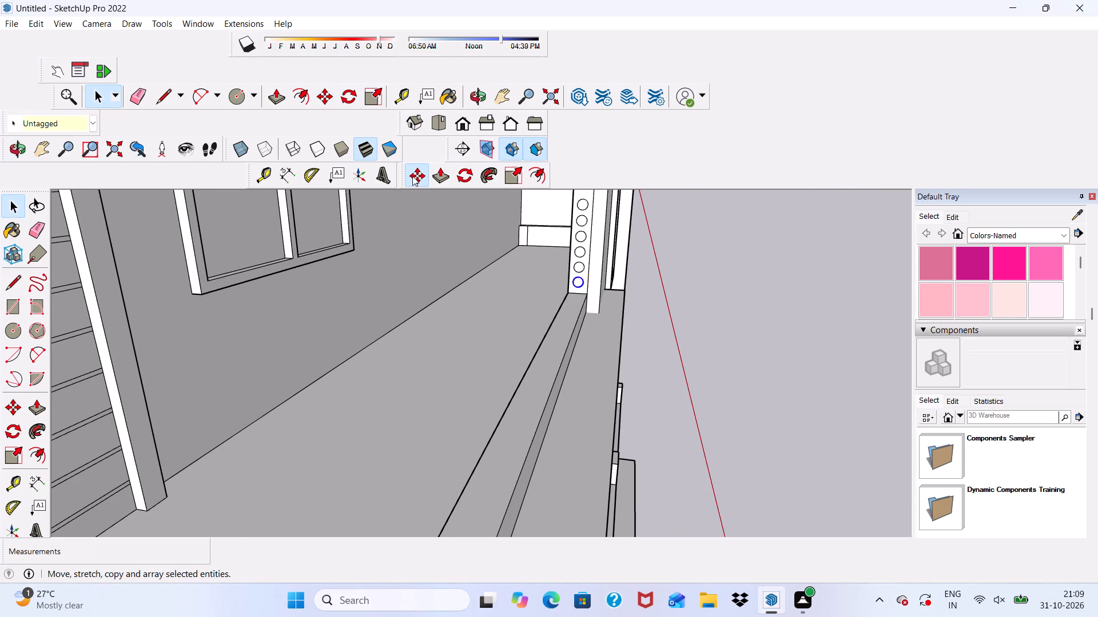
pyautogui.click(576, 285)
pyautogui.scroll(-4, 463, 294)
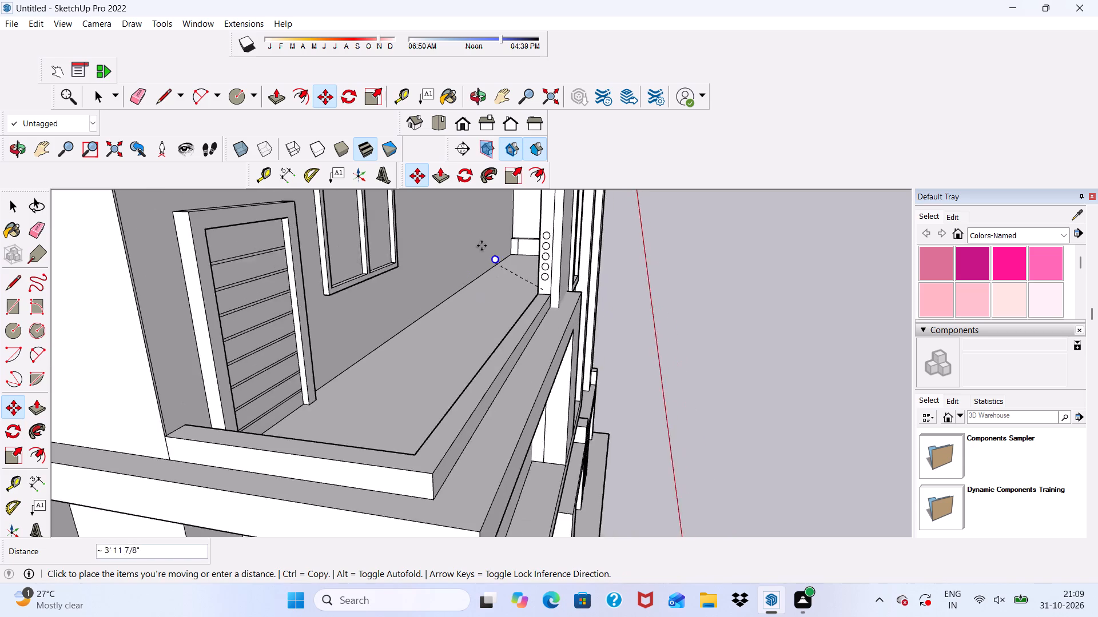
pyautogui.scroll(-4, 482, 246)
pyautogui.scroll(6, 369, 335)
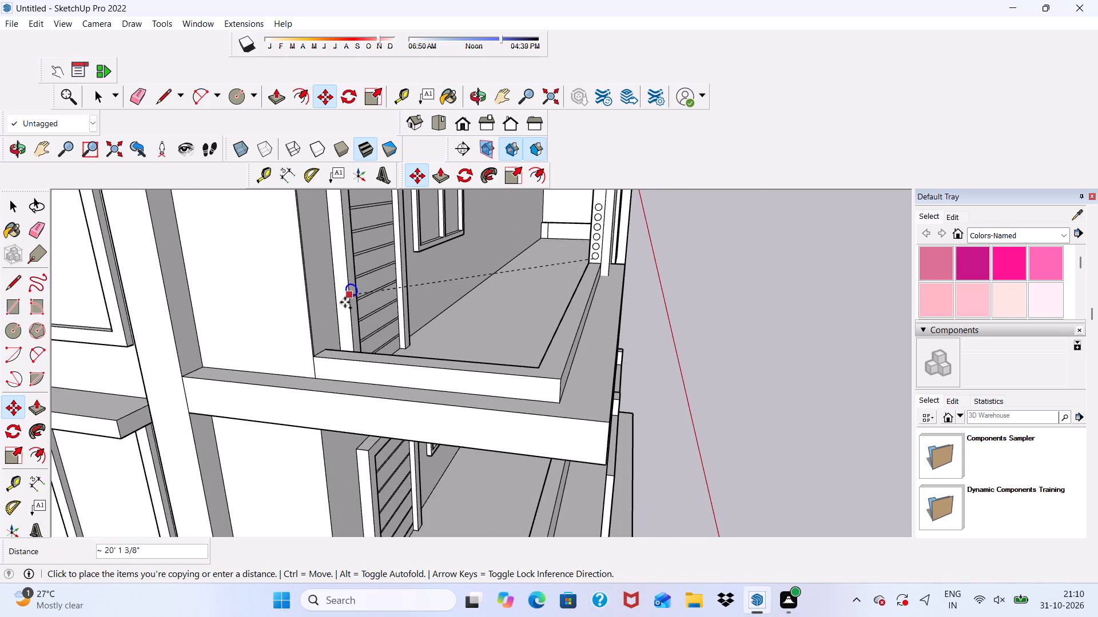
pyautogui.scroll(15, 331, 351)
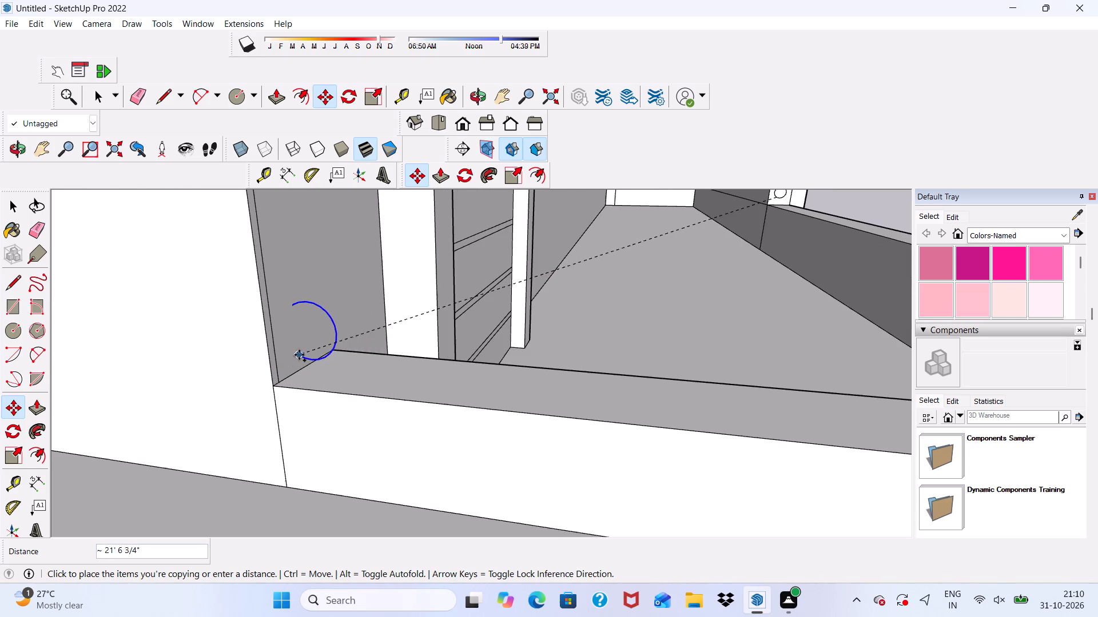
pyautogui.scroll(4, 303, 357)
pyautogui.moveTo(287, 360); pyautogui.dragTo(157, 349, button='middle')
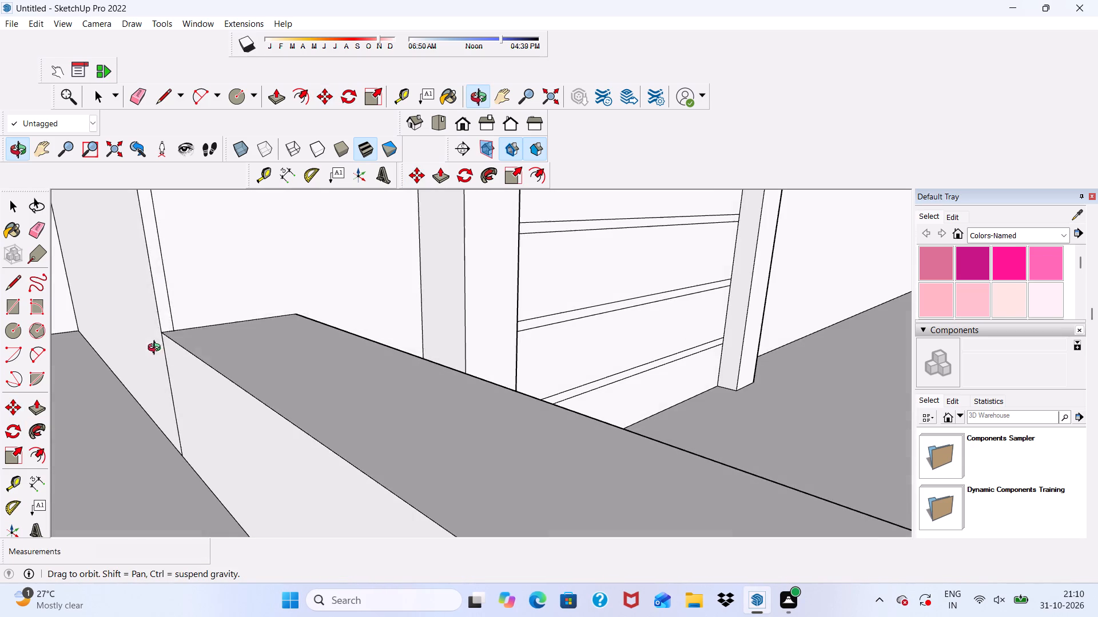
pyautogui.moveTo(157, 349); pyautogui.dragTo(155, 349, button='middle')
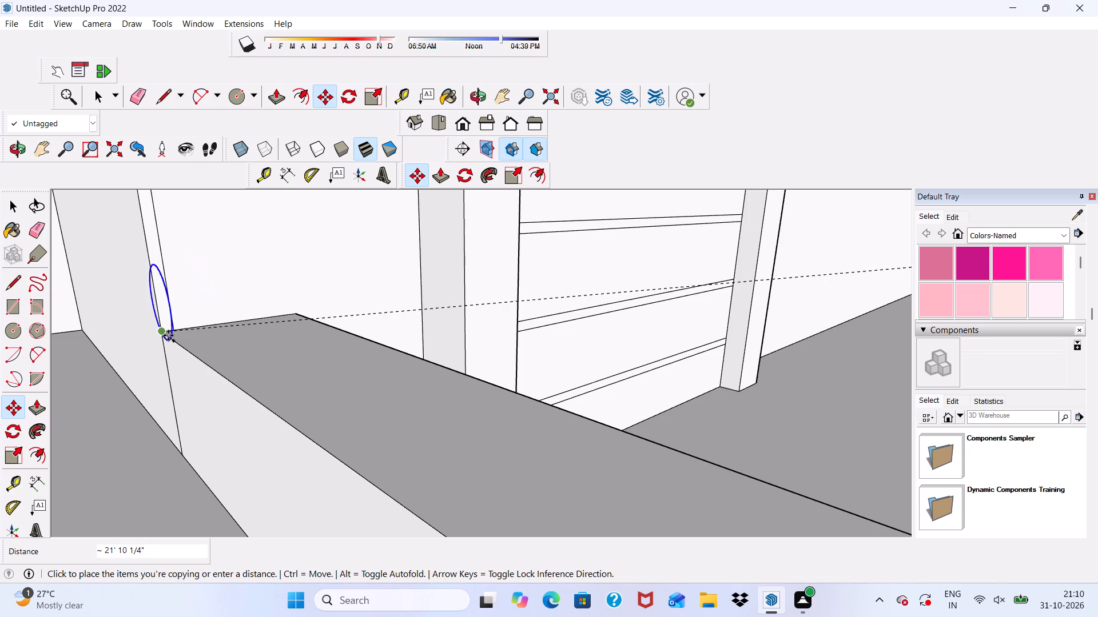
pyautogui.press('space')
# Draw a circle of about 2 1/8" radius on the wall just above the end of the lower balcony's side parapet.
pyautogui.scroll(-13, 238, 301)
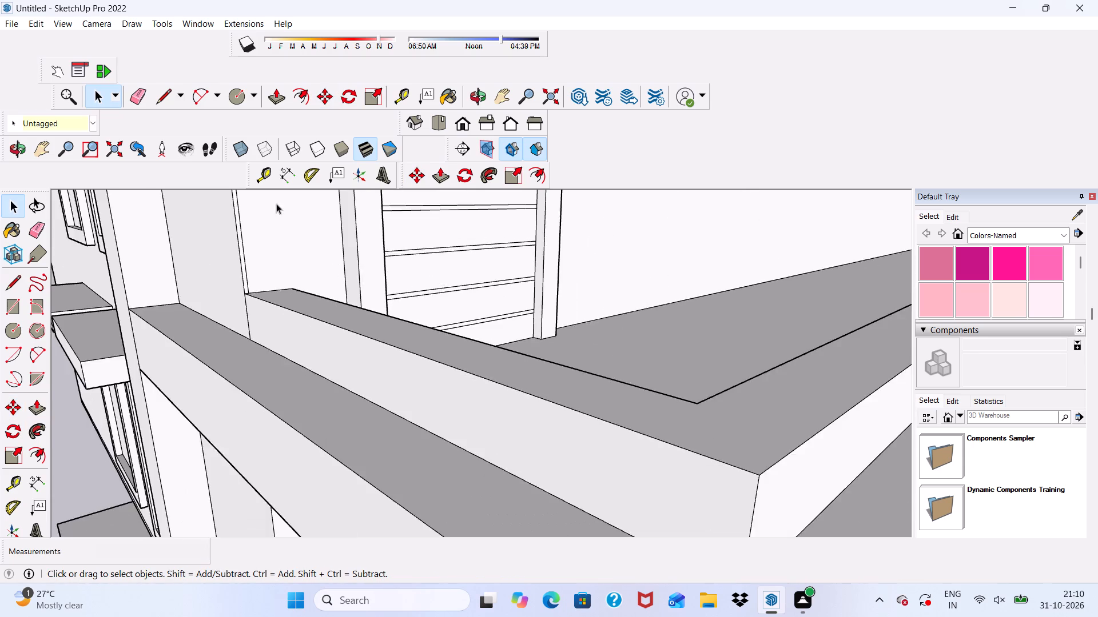
pyautogui.scroll(-4, 276, 203)
pyautogui.moveTo(381, 292); pyautogui.dragTo(300, 315, button='middle')
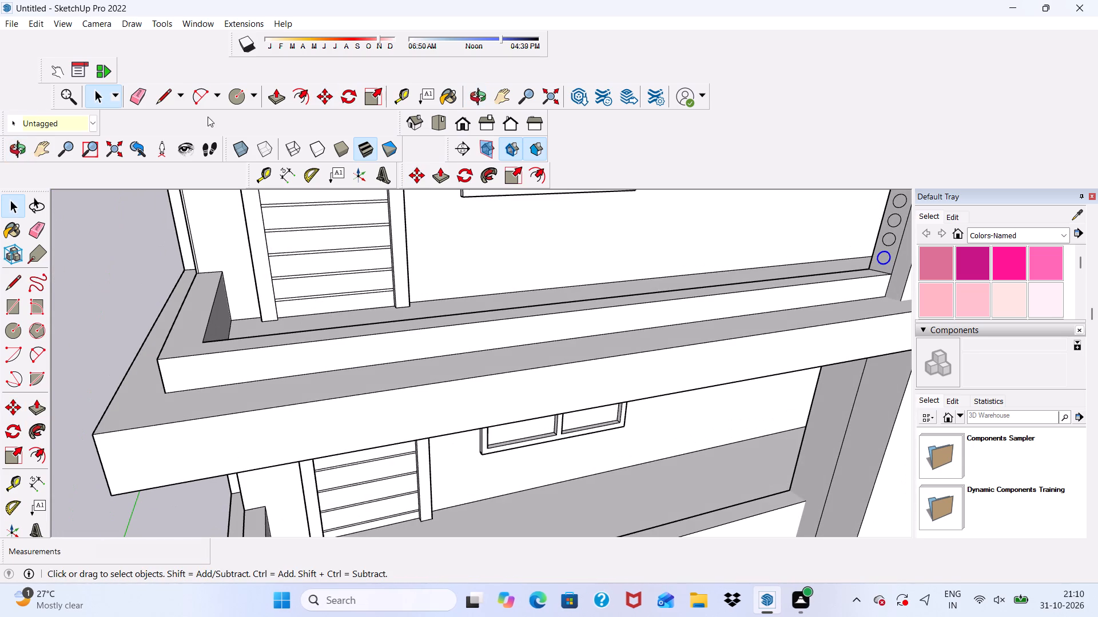
pyautogui.click(229, 90)
pyautogui.scroll(12, 224, 263)
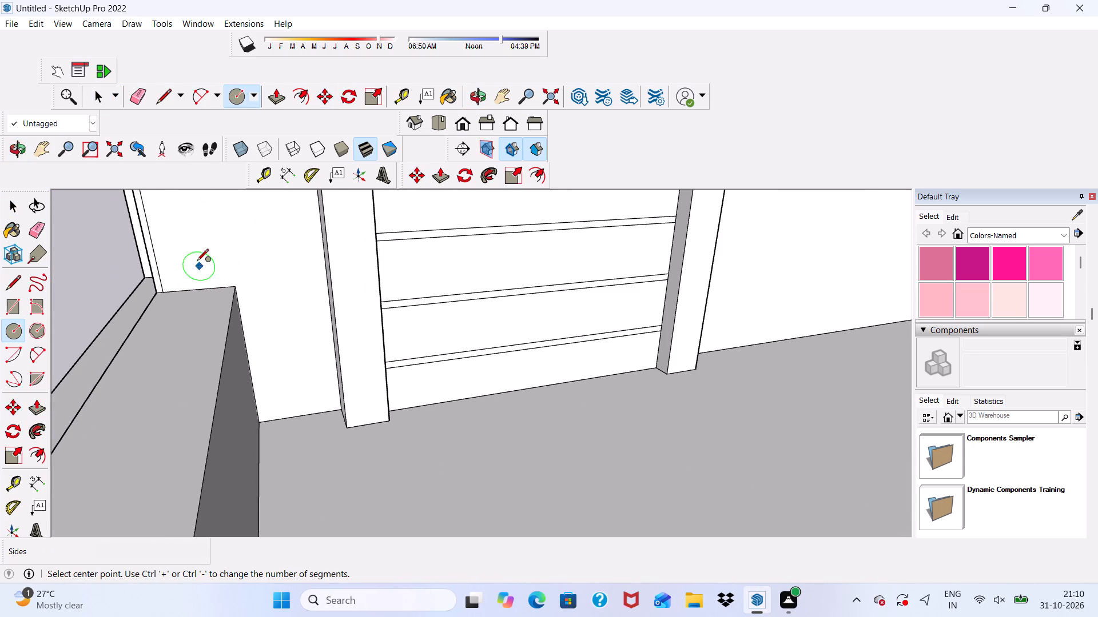
pyautogui.click(190, 252)
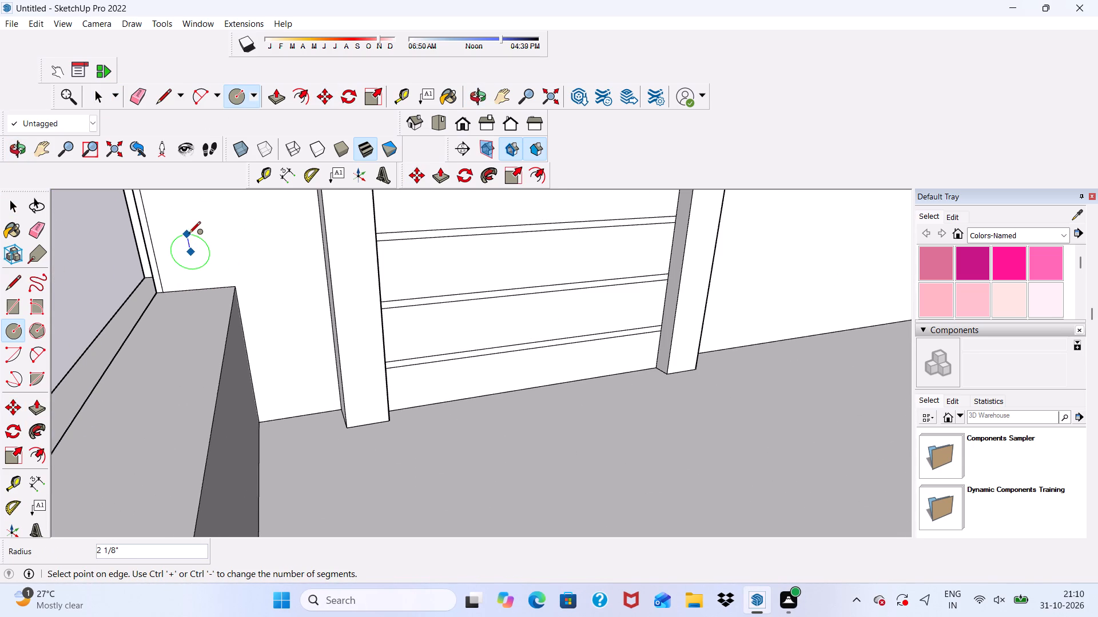
pyautogui.click(189, 234)
pyautogui.scroll(-5, 182, 232)
pyautogui.press('space')
# Extrude the lowest circle on the lower balcony's front wall end 20' 7 1/4" to the parapet corner as the first front rail.
pyautogui.scroll(-3, 184, 250)
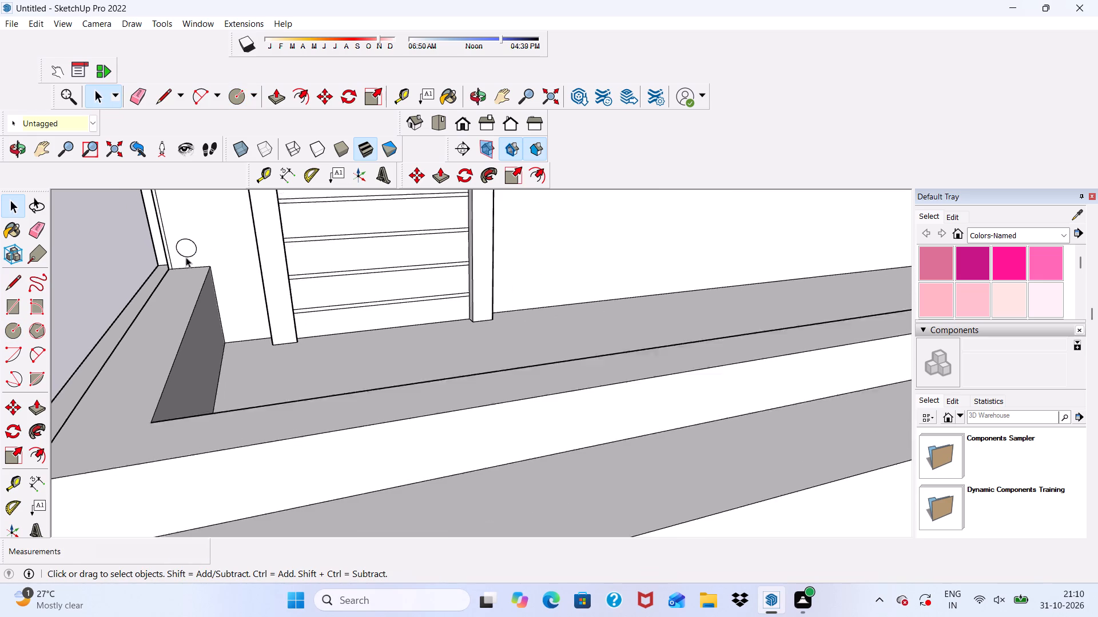
pyautogui.scroll(-2, 186, 257)
pyautogui.moveTo(181, 257); pyautogui.dragTo(278, 228, button='middle')
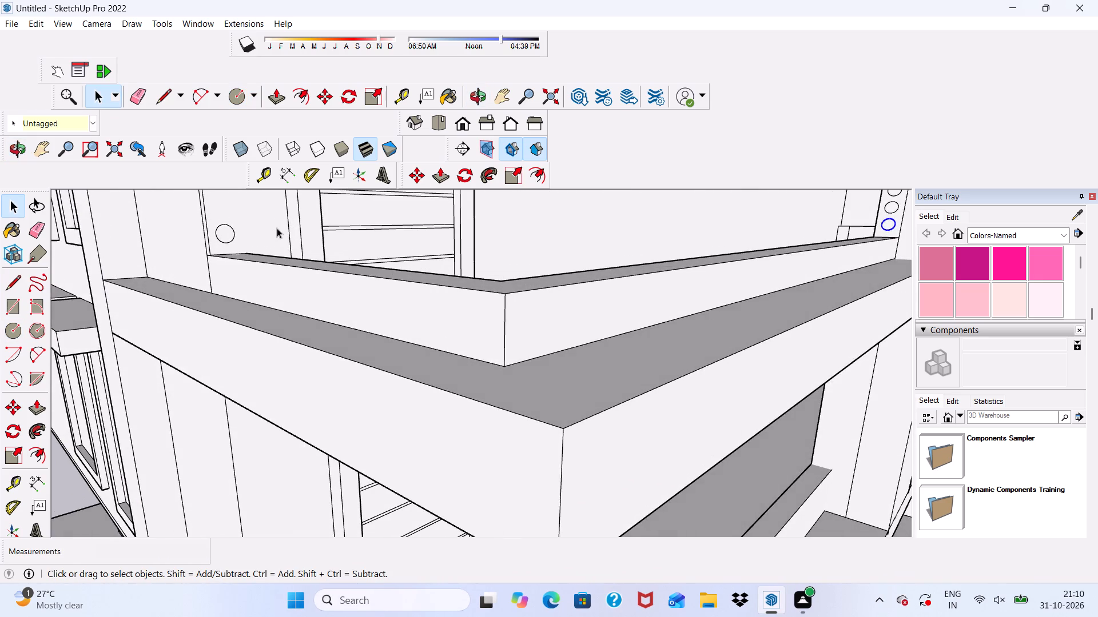
pyautogui.scroll(-1, 277, 233)
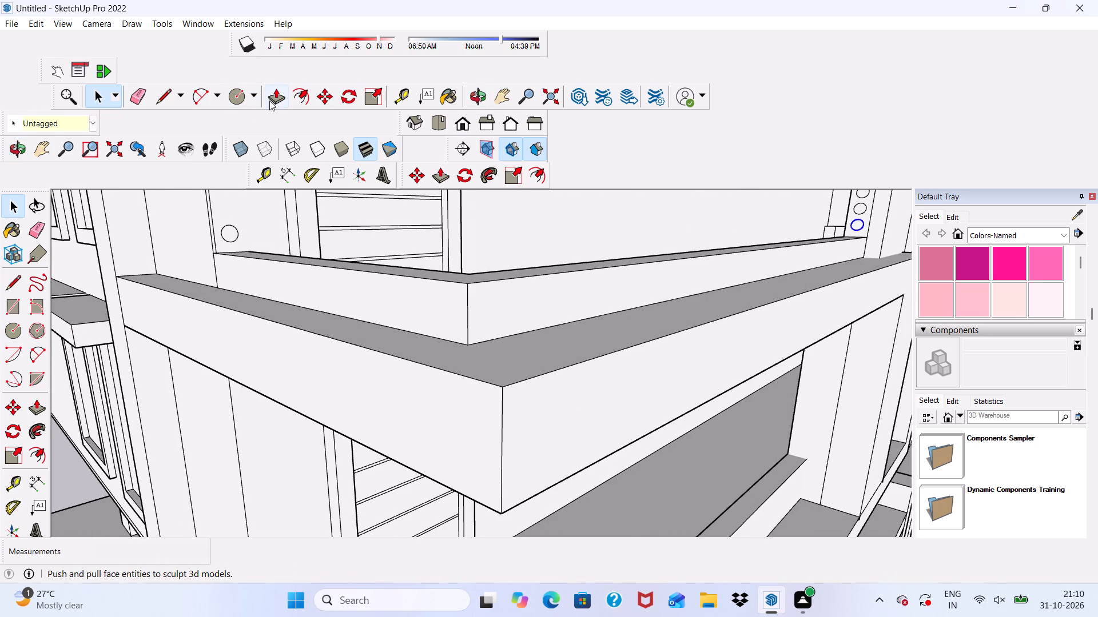
pyautogui.click(277, 97)
pyautogui.scroll(4, 827, 228)
pyautogui.scroll(4, 893, 224)
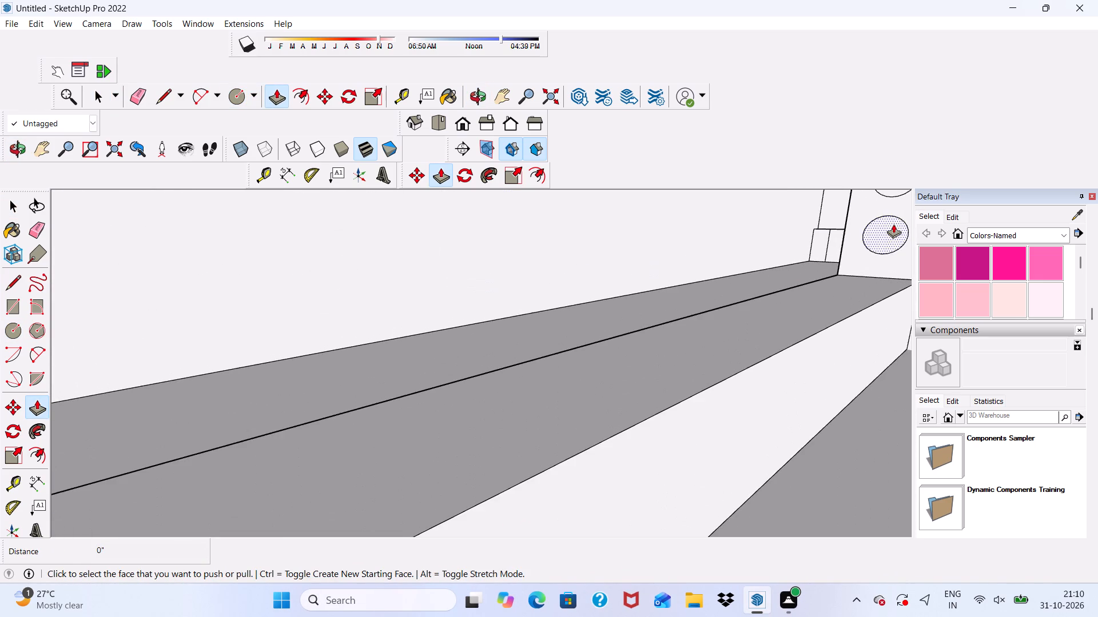
pyautogui.click(893, 224)
pyautogui.scroll(-4, 735, 249)
pyautogui.scroll(-6, 616, 213)
pyautogui.scroll(-5, 548, 151)
pyautogui.scroll(-8, 576, 213)
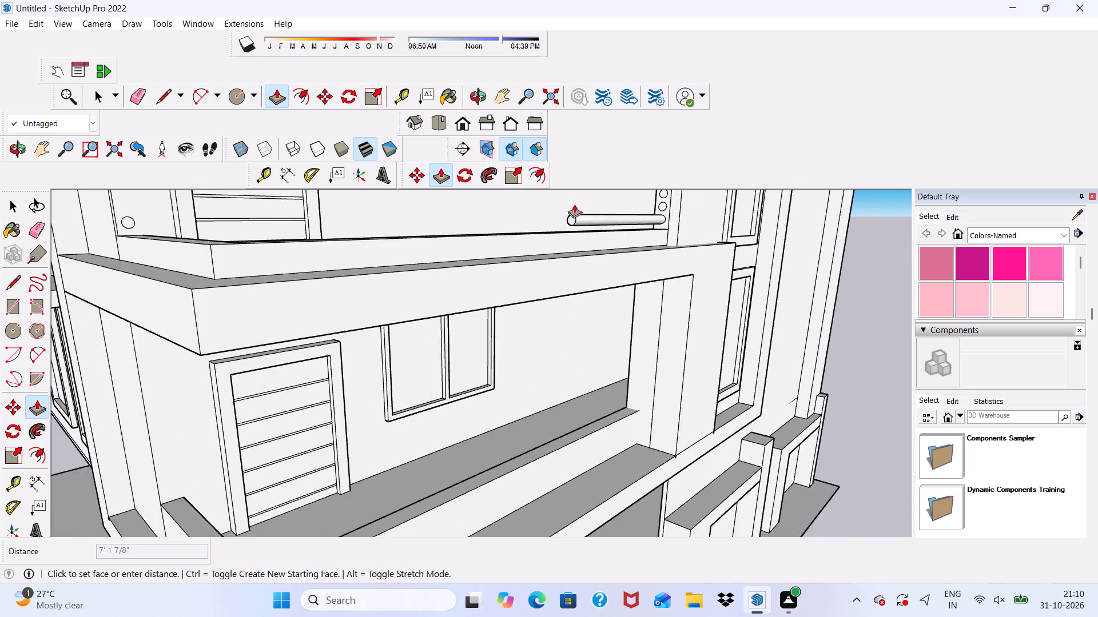
pyautogui.scroll(-2, 574, 204)
pyautogui.scroll(11, 410, 228)
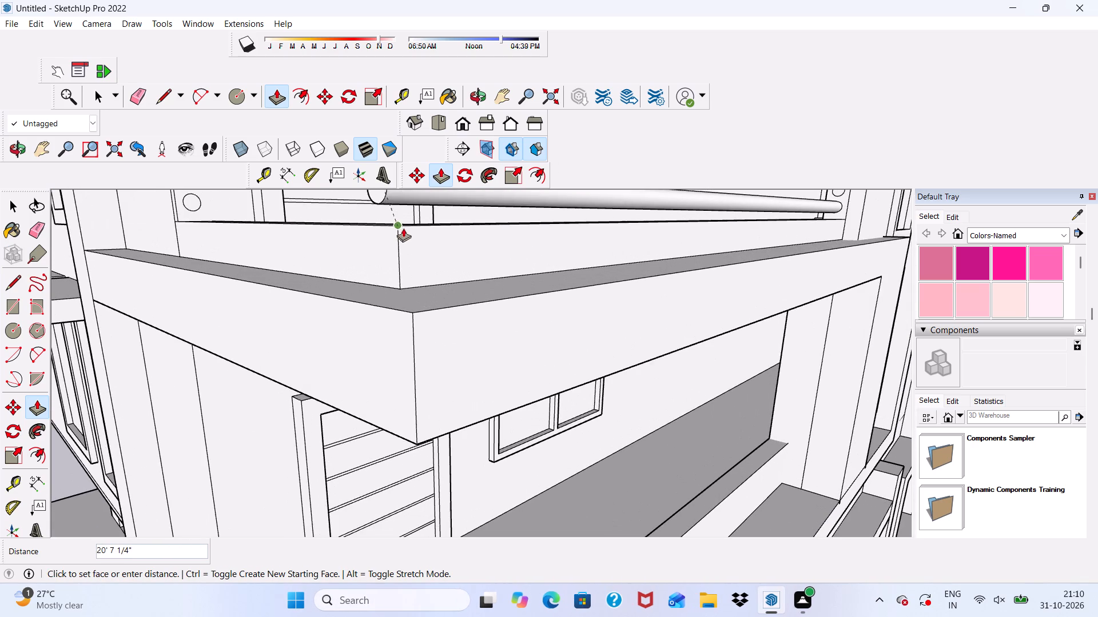
pyautogui.scroll(4, 400, 237)
pyautogui.scroll(-4, 404, 230)
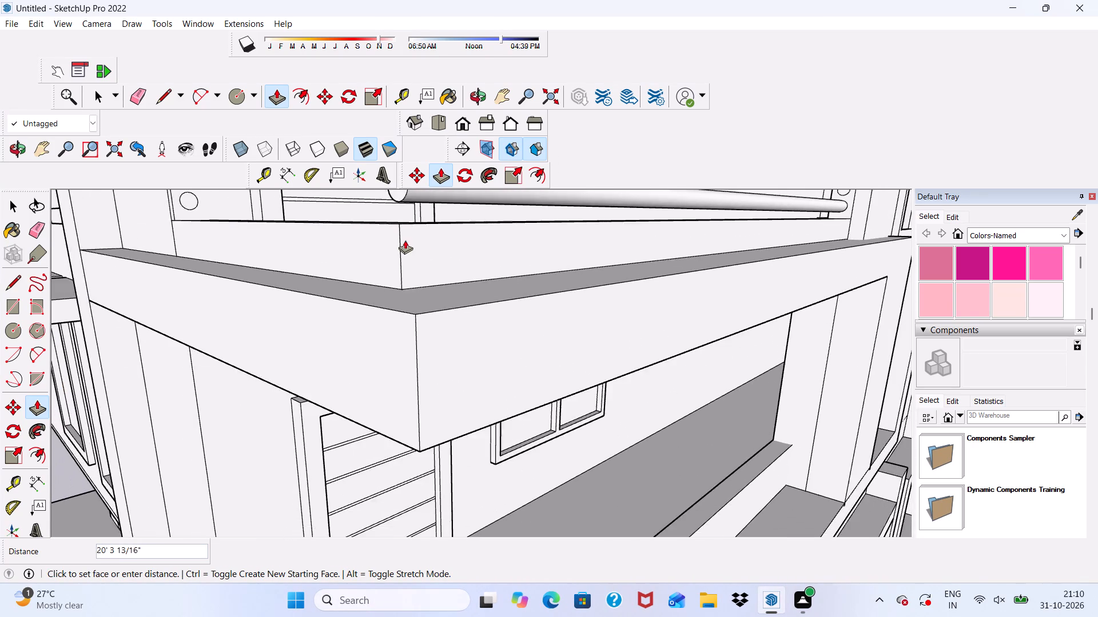
pyautogui.scroll(-6, 405, 240)
pyautogui.scroll(3, 402, 229)
pyautogui.click(400, 230)
# Extrude the second circle from the bottom 20' 7 1/4" as the second front rail, level with the first rail's end.
pyautogui.scroll(-3, 396, 234)
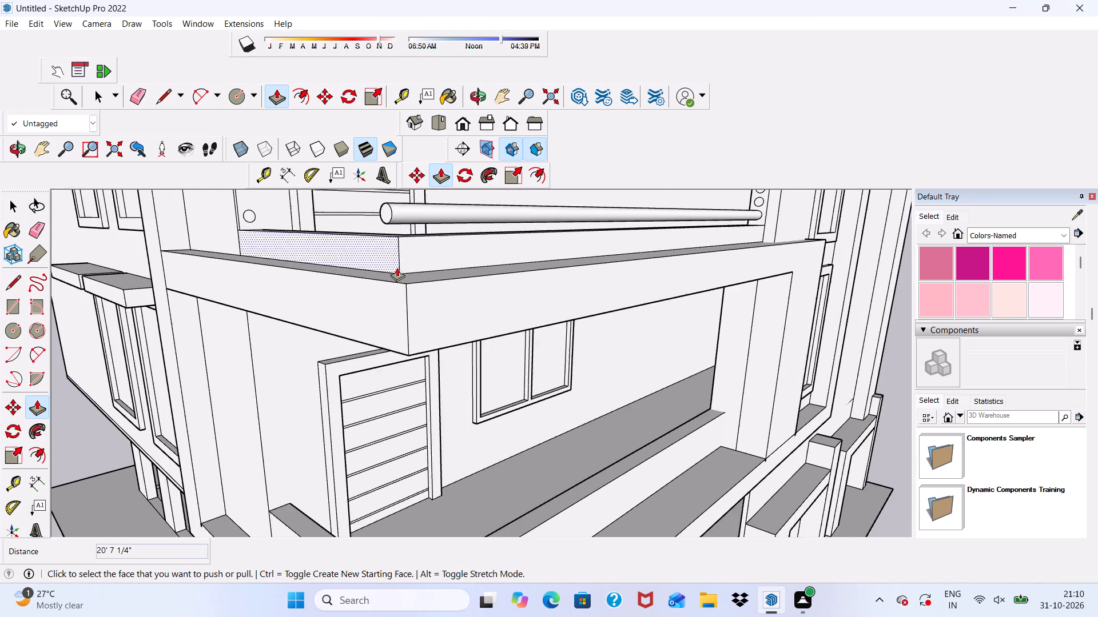
pyautogui.scroll(-6, 397, 267)
pyautogui.moveTo(417, 265); pyautogui.dragTo(432, 294, button='middle')
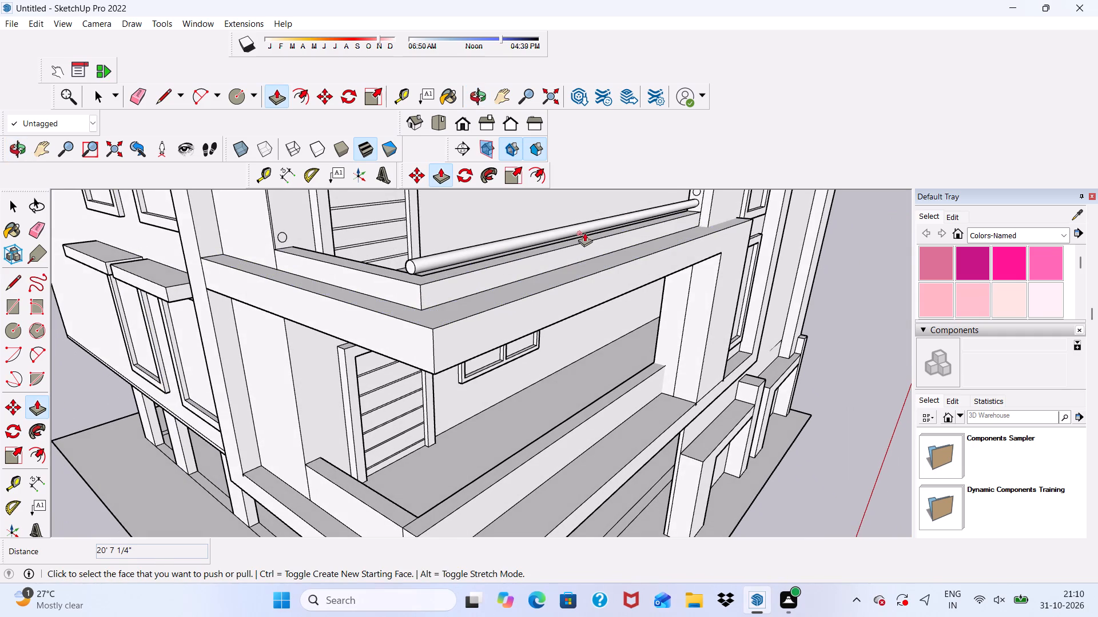
pyautogui.scroll(-10, 576, 246)
pyautogui.scroll(16, 636, 236)
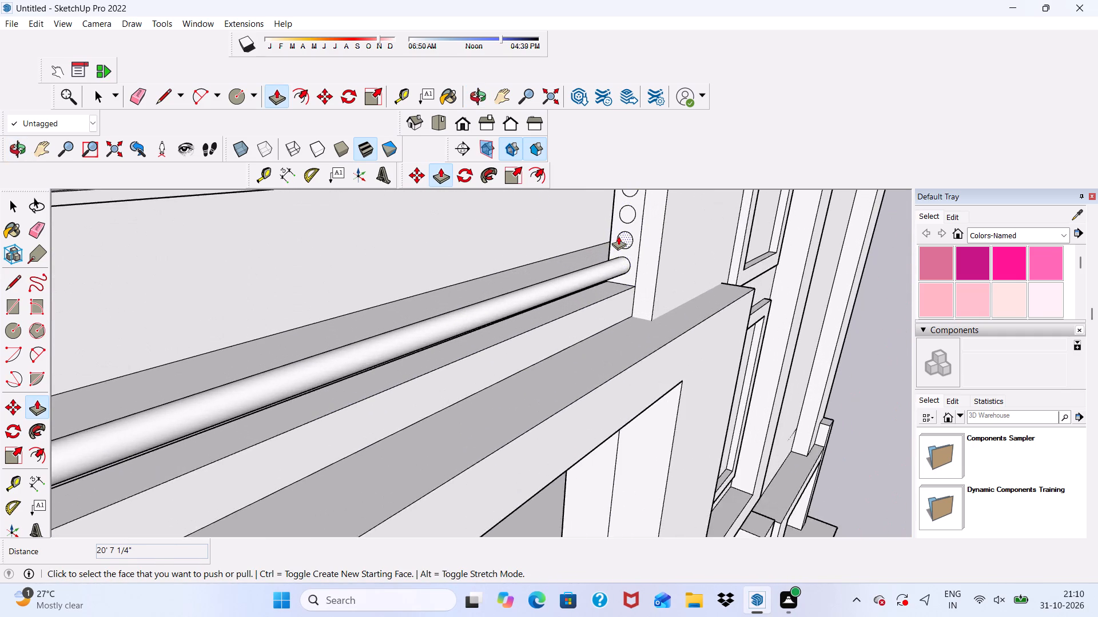
pyautogui.scroll(3, 618, 236)
pyautogui.click(624, 239)
pyautogui.scroll(-8, 478, 244)
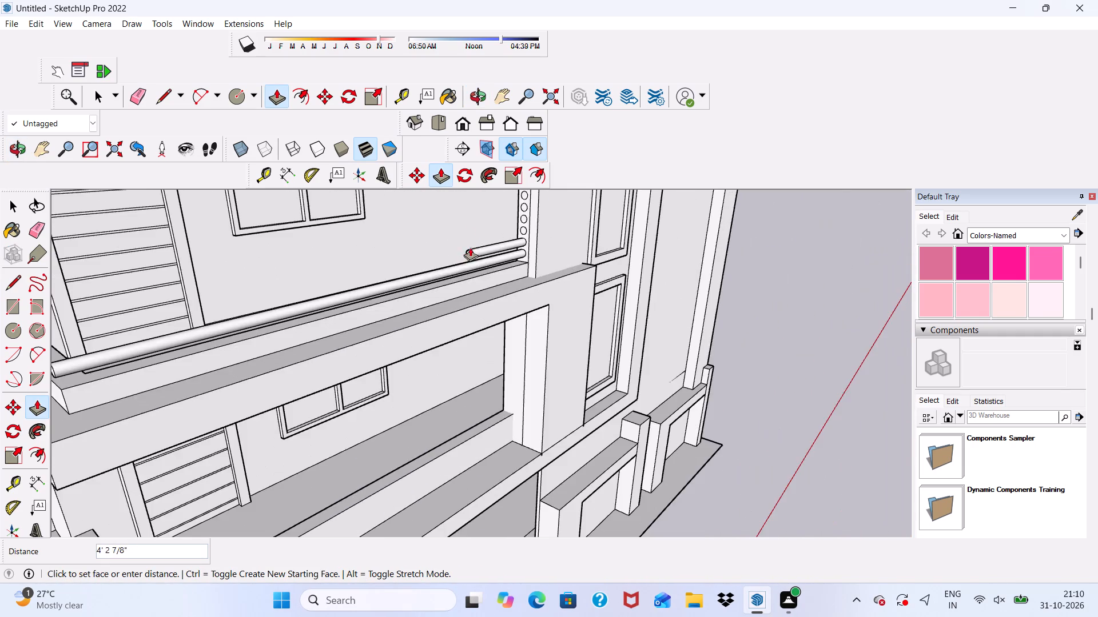
pyautogui.scroll(-9, 467, 225)
pyautogui.scroll(9, 367, 254)
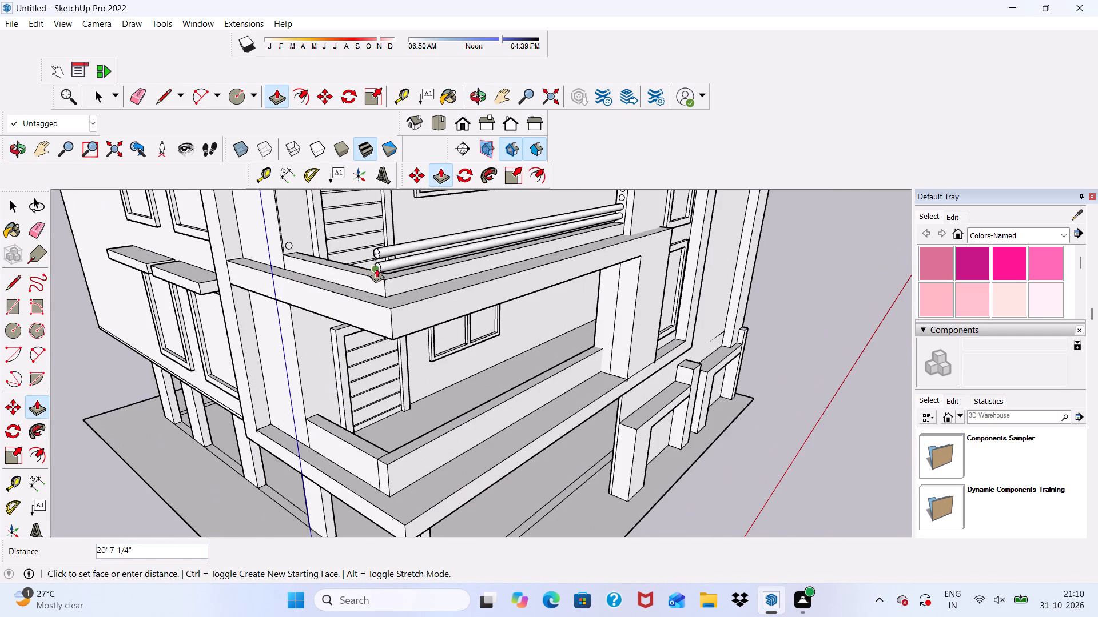
pyautogui.scroll(4, 381, 269)
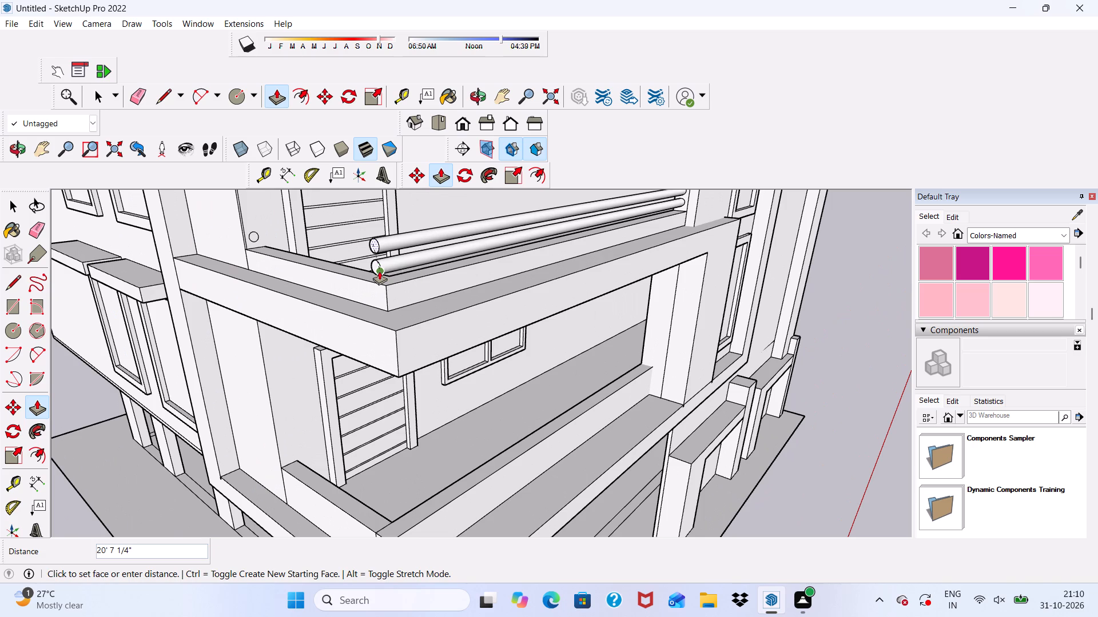
pyautogui.click(379, 271)
# Extrude the third circle from the bottom 20' 7 1/4" as the third front rail, matching the rails below.
pyautogui.scroll(-5, 342, 289)
pyautogui.scroll(5, 527, 228)
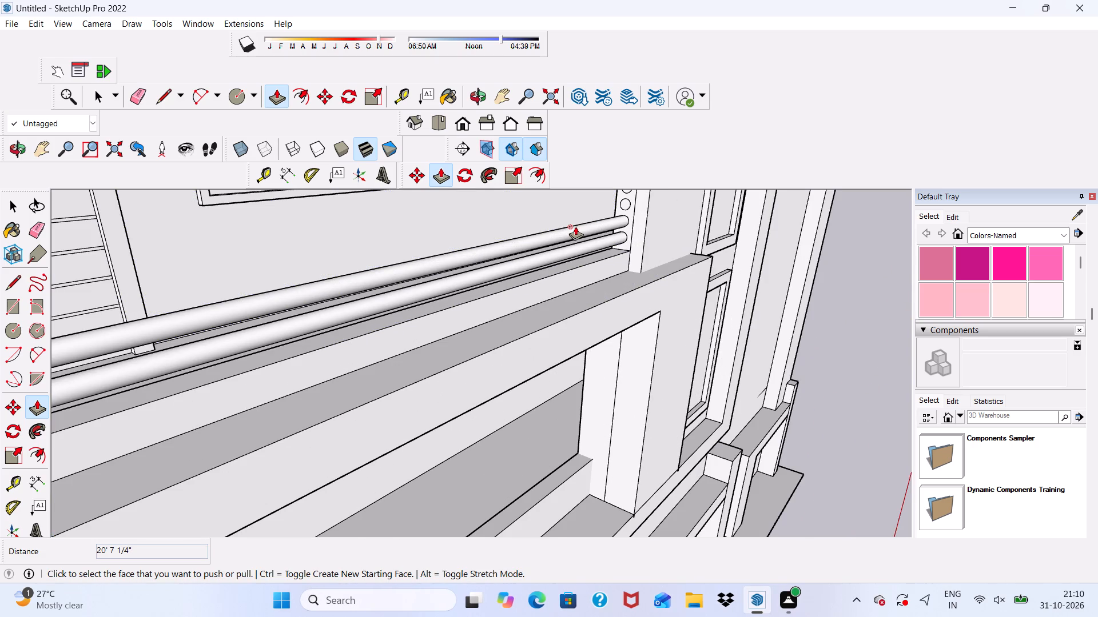
pyautogui.scroll(-7, 564, 230)
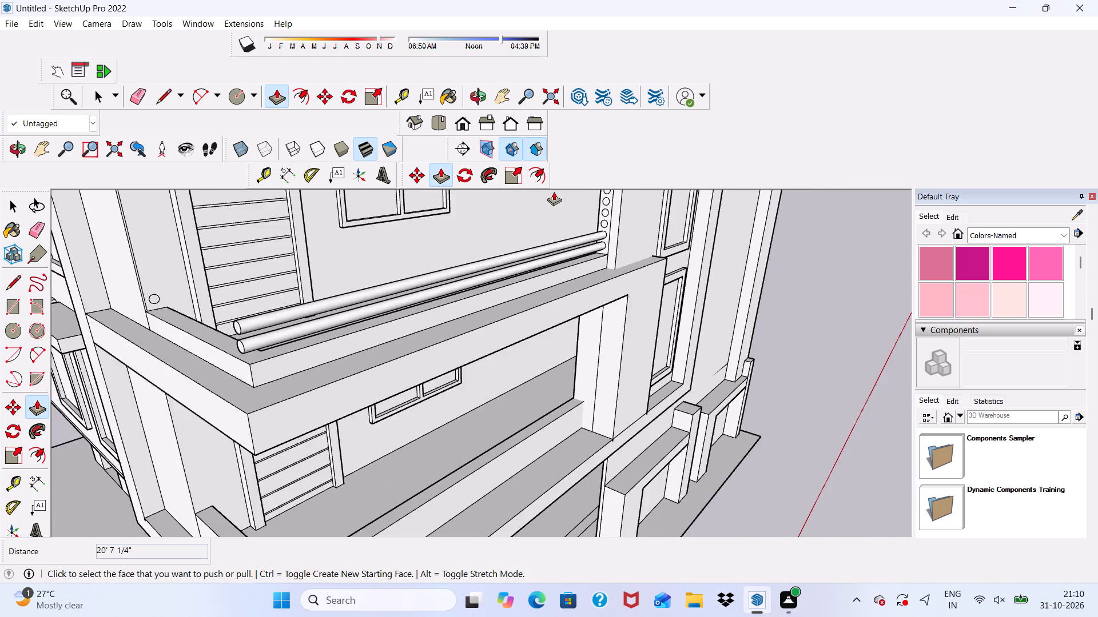
pyautogui.scroll(-3, 554, 191)
pyautogui.scroll(15, 602, 237)
pyautogui.click(587, 239)
pyautogui.scroll(-2, 407, 264)
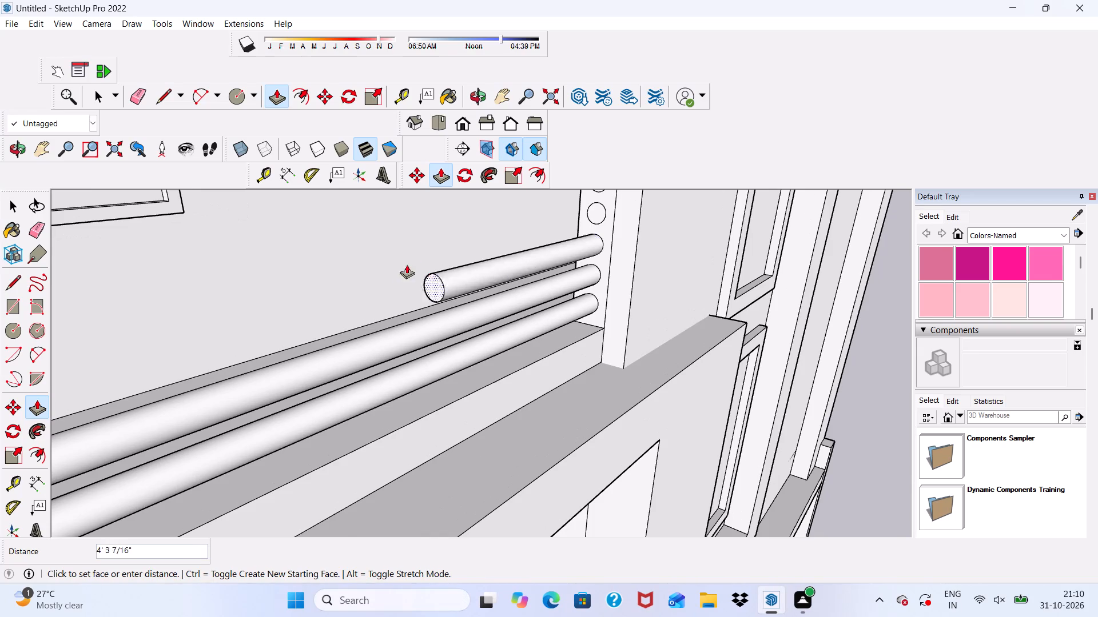
pyautogui.scroll(-17, 407, 265)
pyautogui.scroll(6, 292, 326)
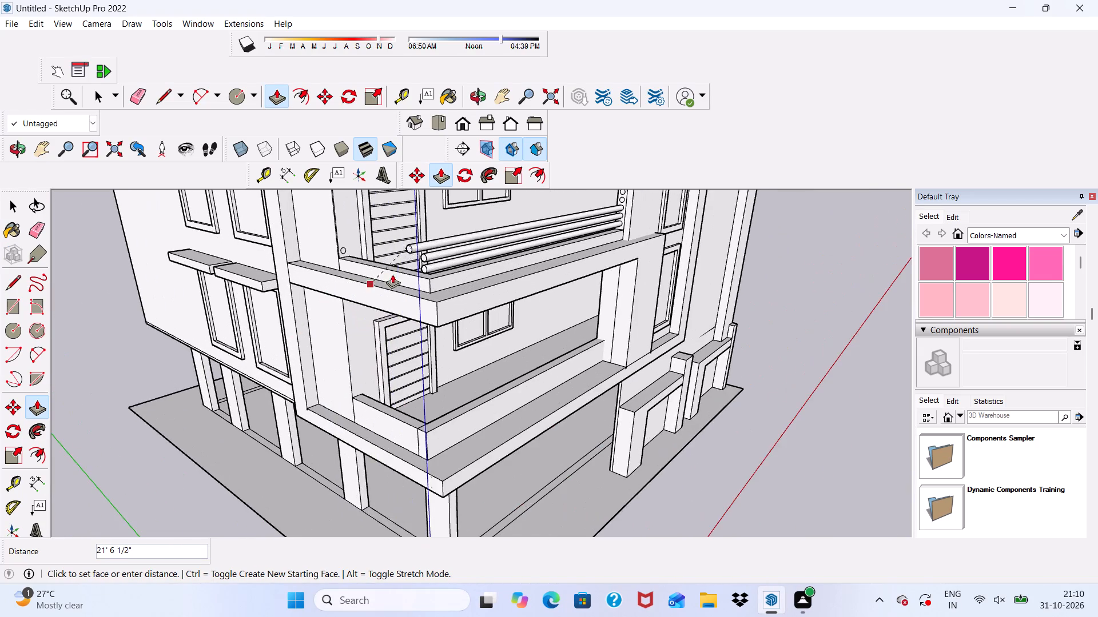
pyautogui.scroll(7, 413, 263)
pyautogui.click(431, 259)
# Extrude the fourth circle from the bottom 20' 7 1/4" as the fourth front rail, matching the rails below.
pyautogui.scroll(-5, 417, 275)
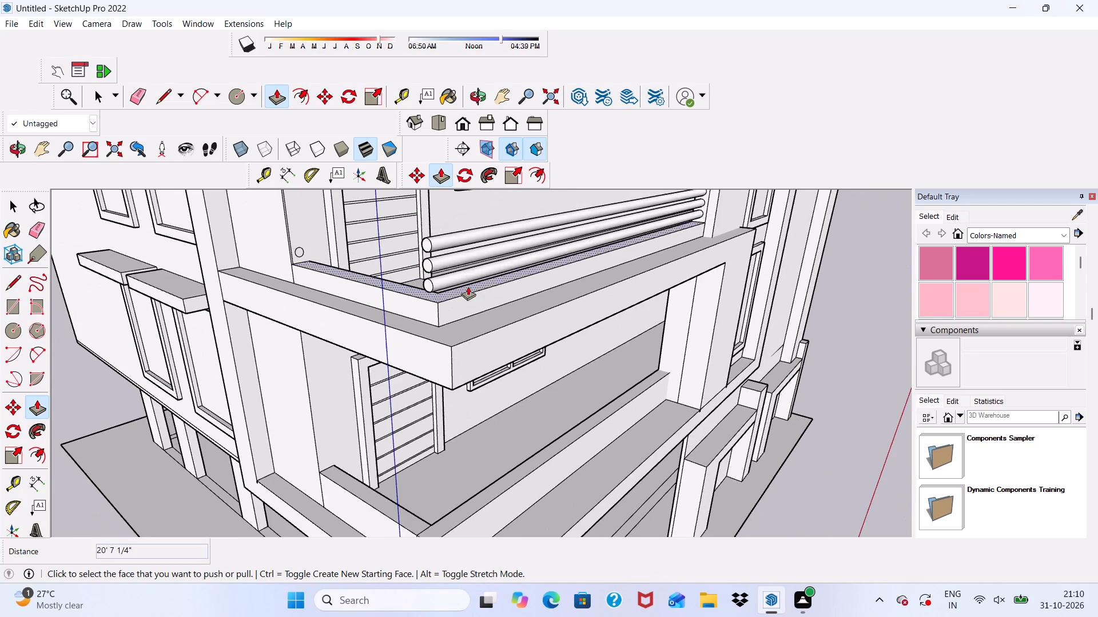
pyautogui.scroll(-10, 469, 273)
pyautogui.scroll(6, 561, 229)
pyautogui.scroll(7, 620, 262)
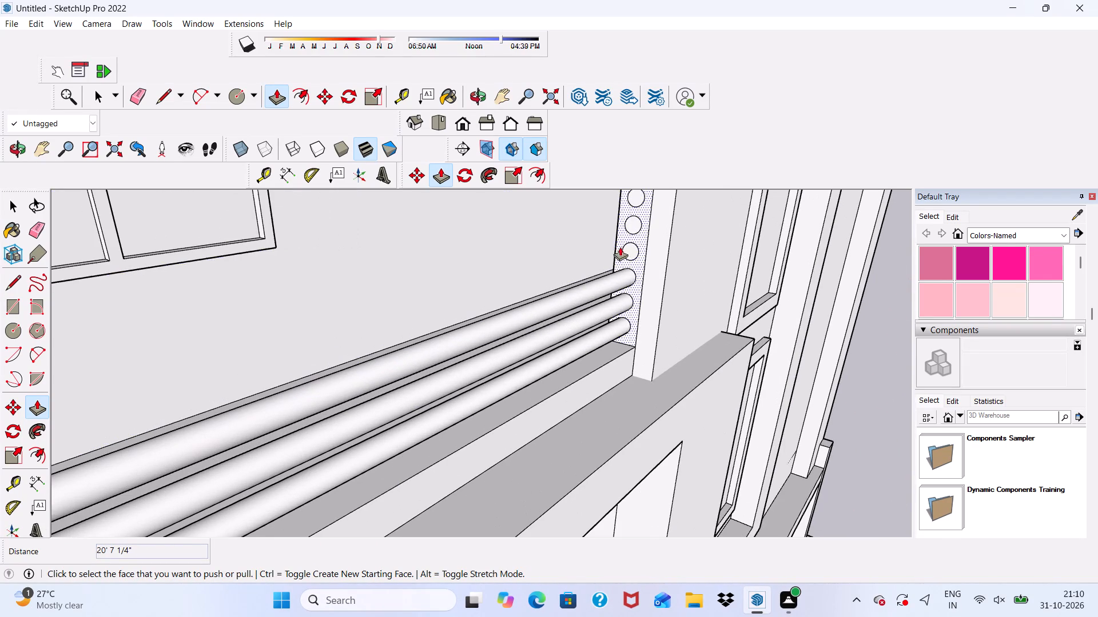
pyautogui.click(634, 249)
pyautogui.scroll(-12, 502, 259)
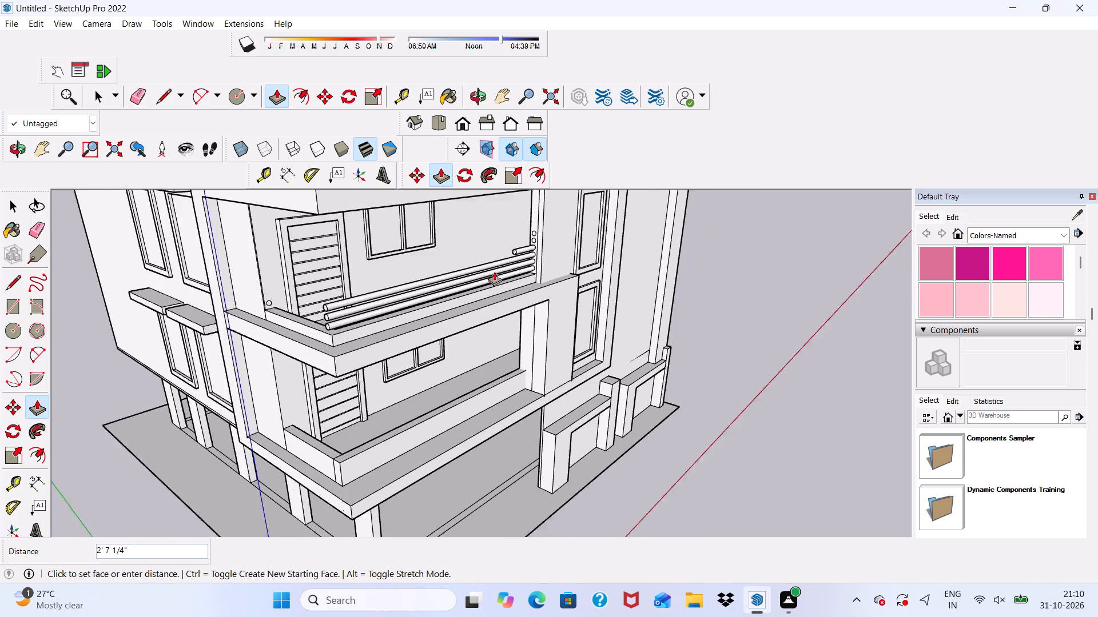
pyautogui.scroll(5, 353, 321)
pyautogui.click(345, 299)
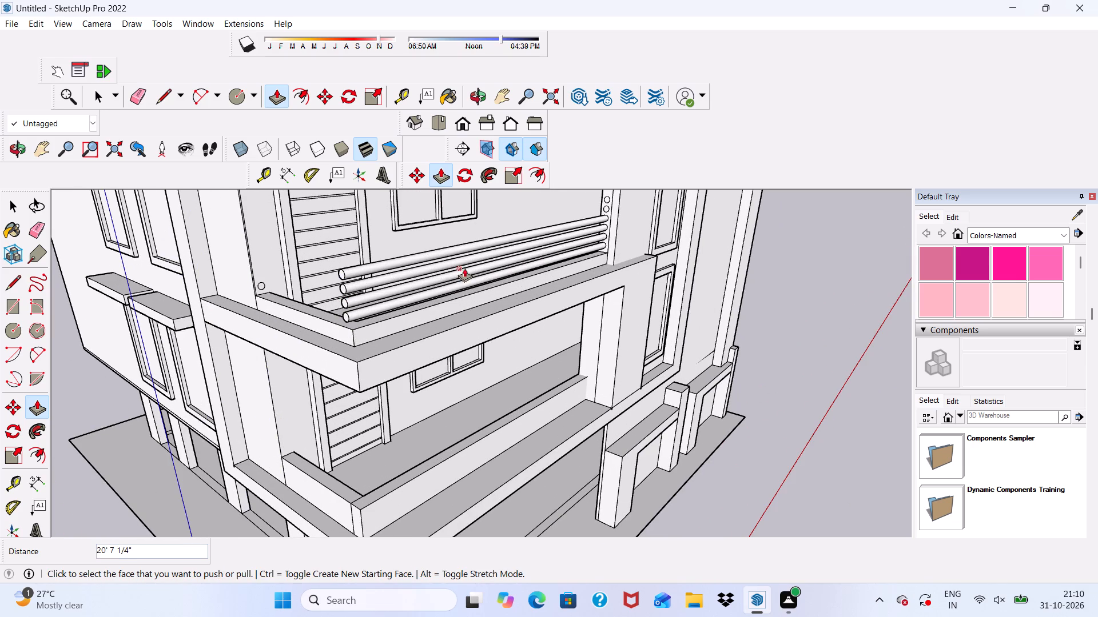
# Extrude the fifth circle from the bottom 20' 7 1/4" as the fifth front rail, matching the rails below.
pyautogui.scroll(8, 610, 209)
pyautogui.scroll(-1, 602, 207)
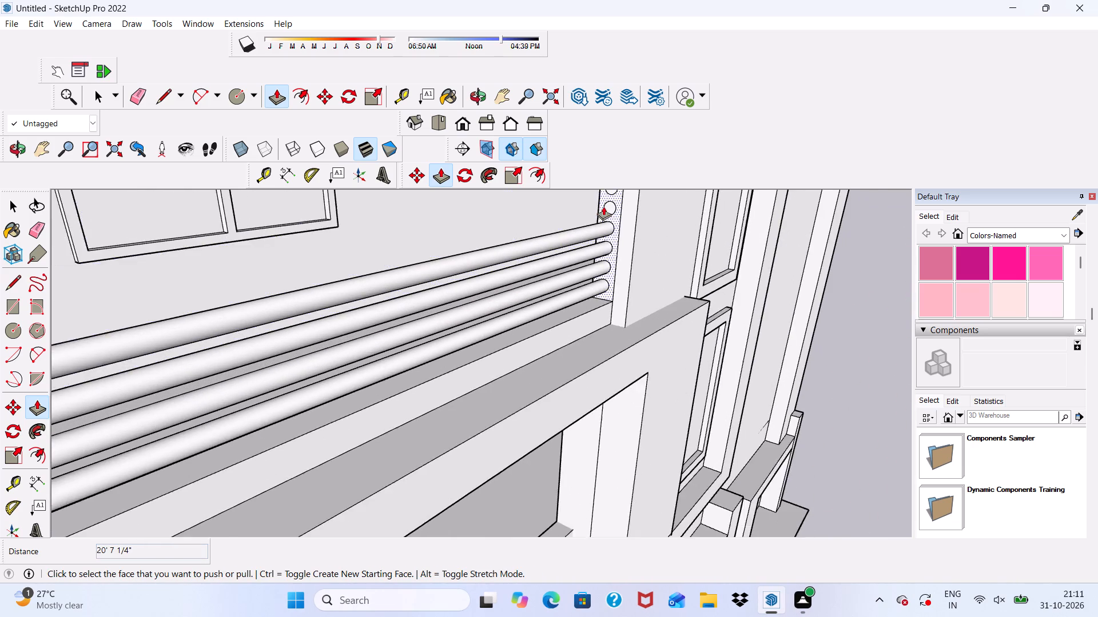
pyautogui.scroll(3, 604, 206)
pyautogui.click(610, 205)
pyautogui.scroll(-11, 503, 241)
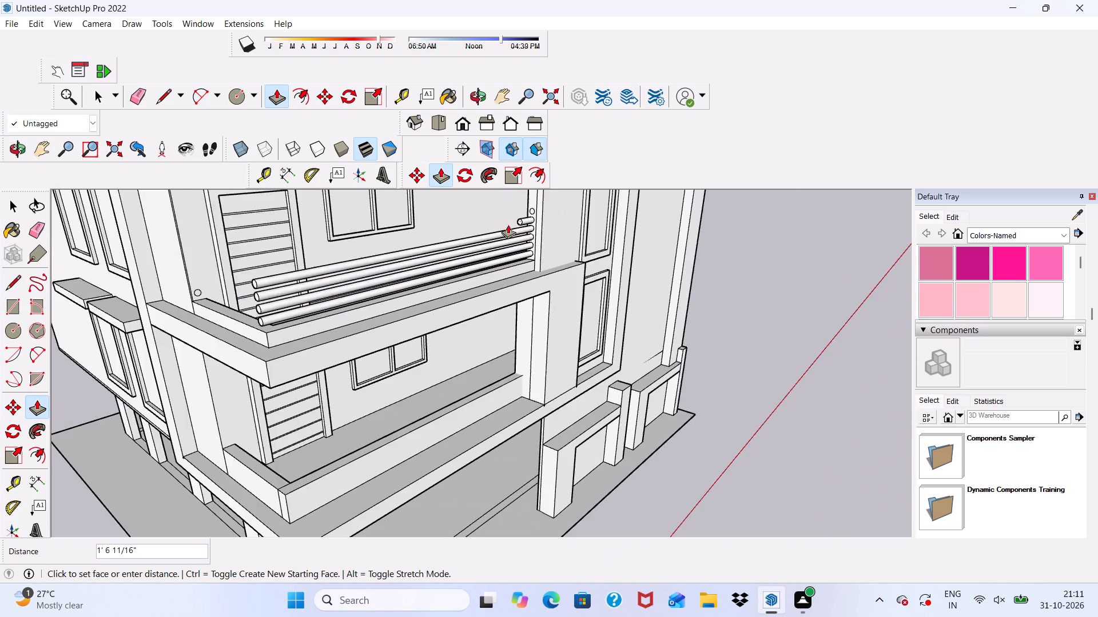
pyautogui.scroll(-2, 508, 225)
pyautogui.scroll(5, 290, 274)
pyautogui.scroll(1, 336, 270)
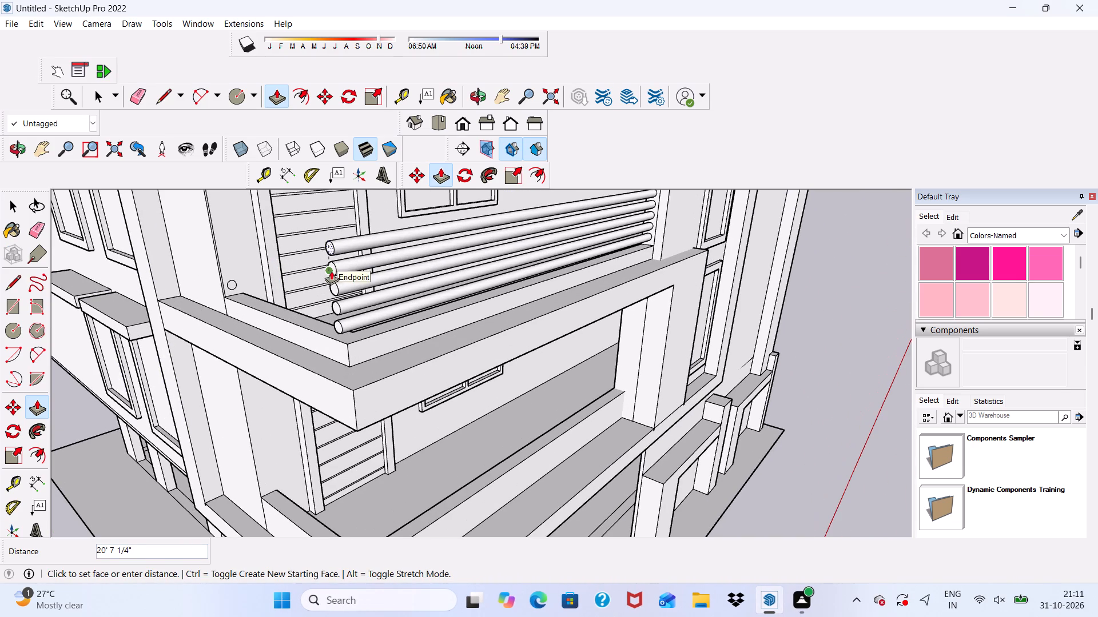
pyautogui.click(331, 271)
# Extrude the circle on the balcony's side wall about 7' 6 3/4" to the lowest front rail's end as the first side rail.
pyautogui.scroll(-1, 397, 293)
pyautogui.moveTo(404, 295); pyautogui.dragTo(387, 263, button='middle')
pyautogui.scroll(4, 207, 285)
pyautogui.scroll(-1, 242, 267)
pyautogui.scroll(5, 254, 265)
pyautogui.scroll(-1, 257, 265)
pyautogui.scroll(7, 316, 268)
pyautogui.scroll(-1, 261, 267)
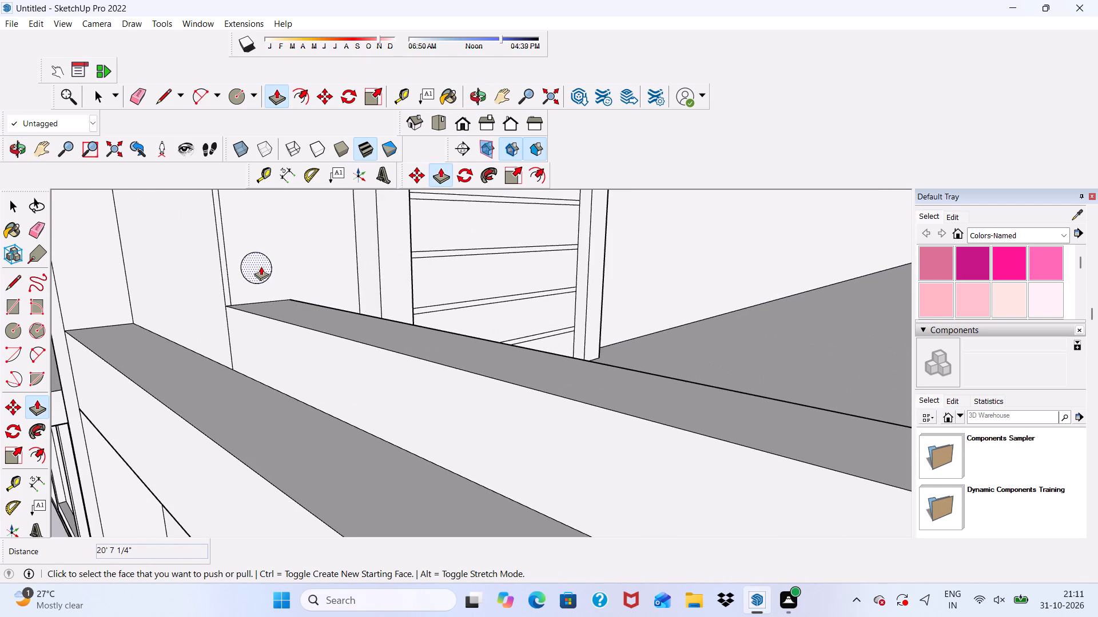
pyautogui.click(261, 266)
pyautogui.scroll(-5, 368, 290)
pyautogui.scroll(-4, 416, 230)
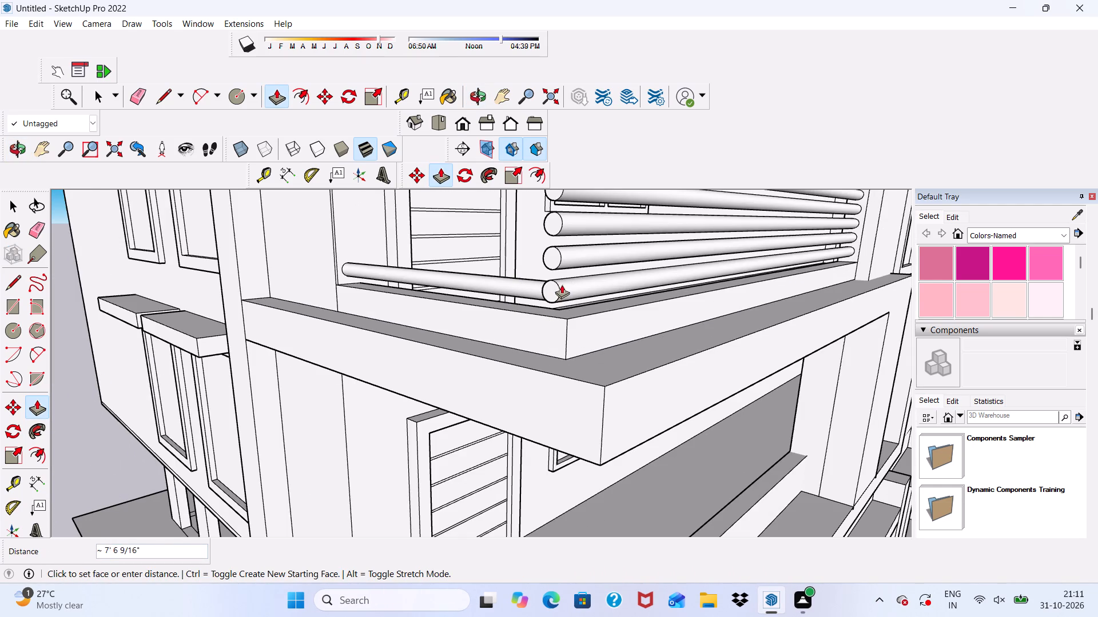
pyautogui.click(564, 285)
pyautogui.scroll(-6, 510, 271)
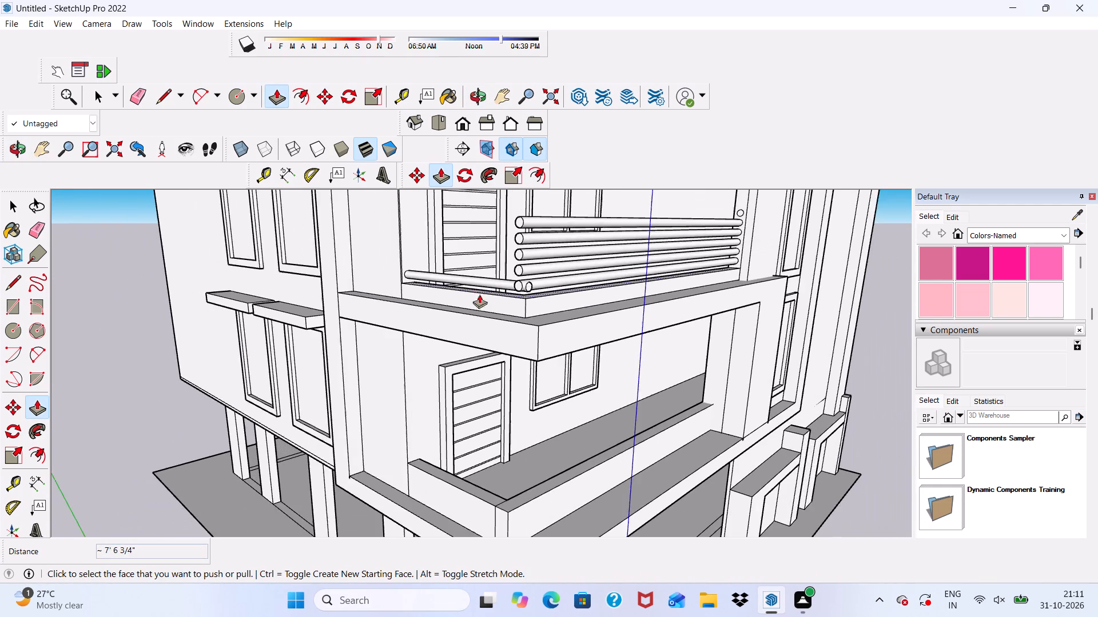
pyautogui.press('space')
# Copy the first side rail about 6 13/16" straight up, level with the second front rail.
pyautogui.scroll(-4, 430, 281)
pyautogui.moveTo(157, 316); pyautogui.dragTo(238, 369, button='middle')
pyautogui.scroll(-1, 238, 369)
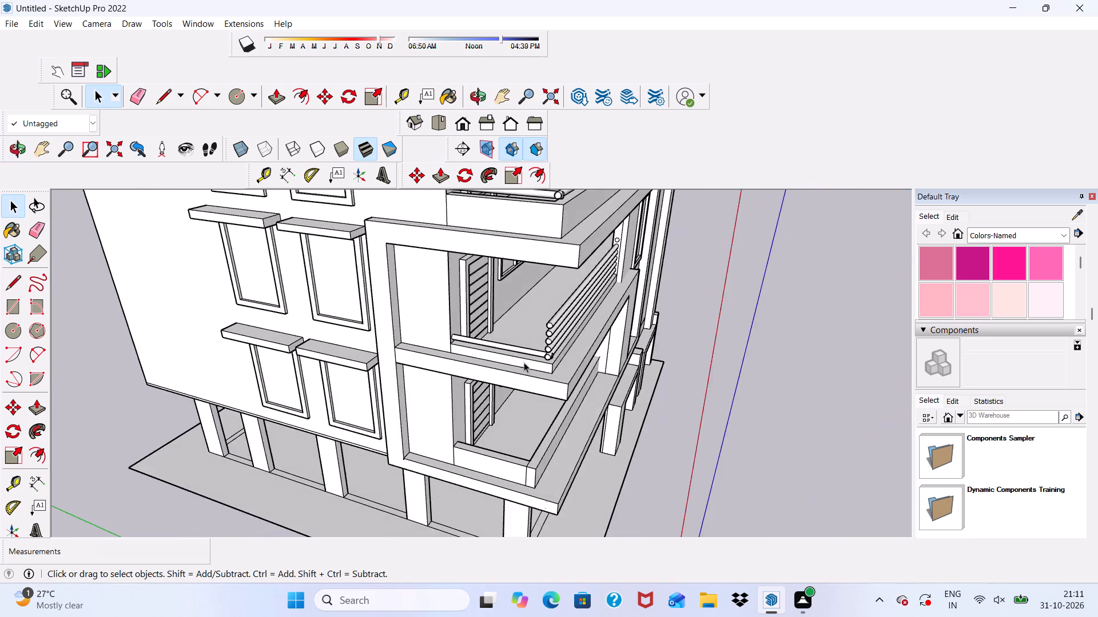
pyautogui.scroll(9, 532, 360)
pyautogui.click(519, 339)
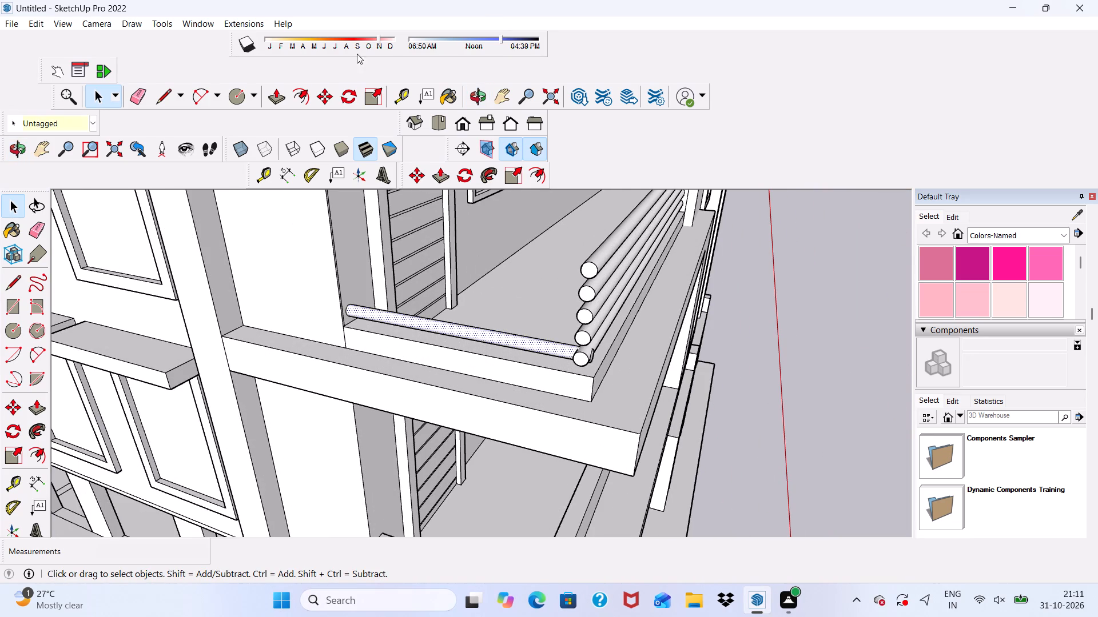
pyautogui.click(326, 94)
pyautogui.scroll(4, 395, 372)
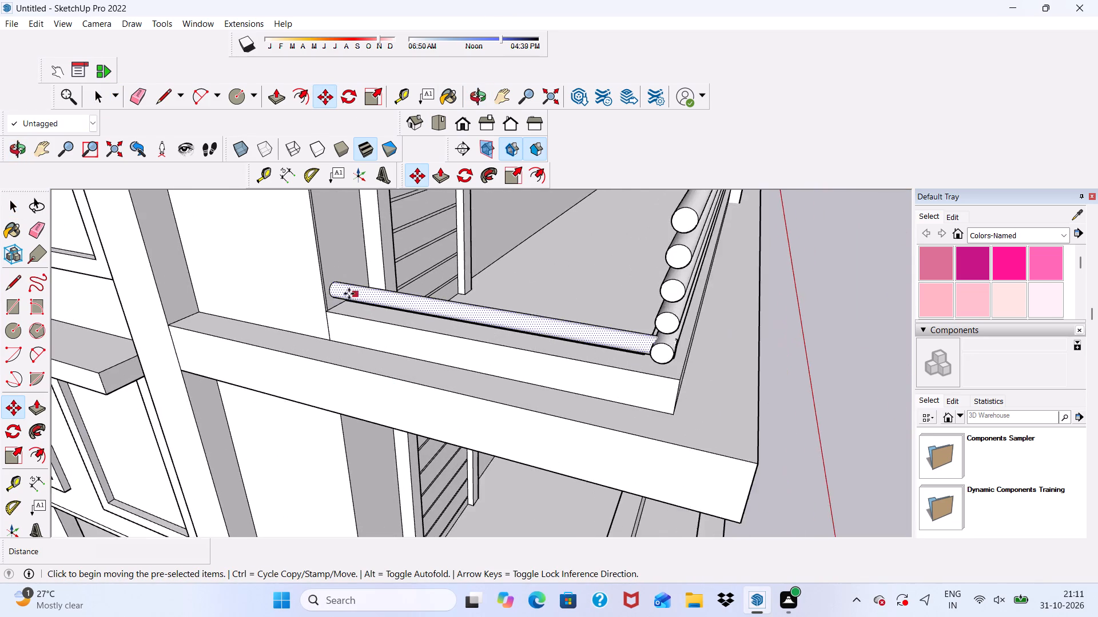
pyautogui.scroll(6, 349, 294)
pyautogui.click(332, 287)
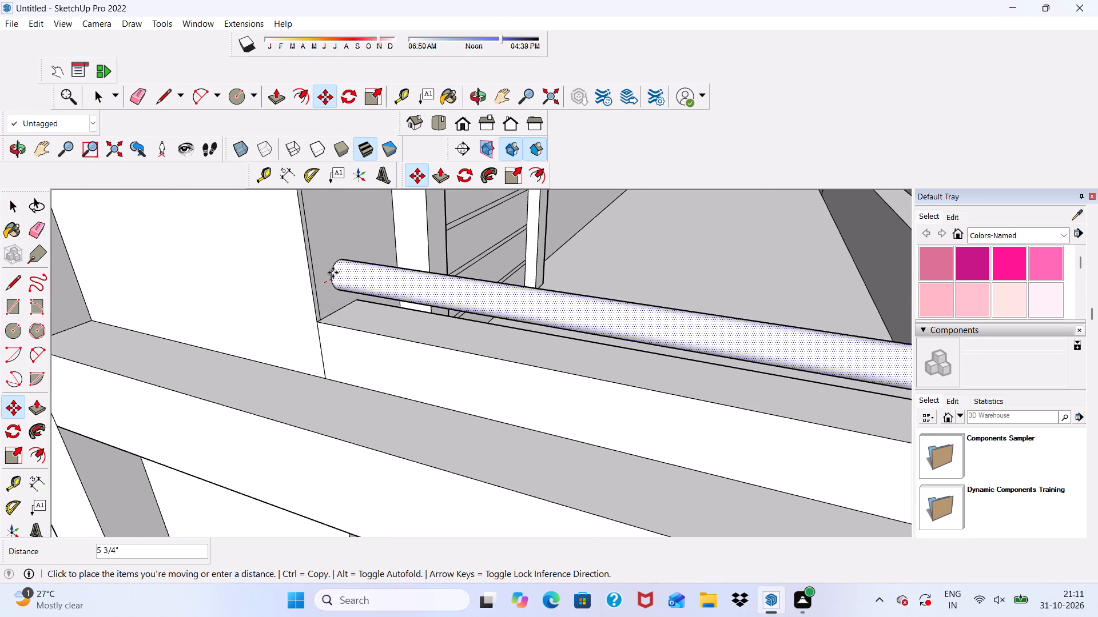
pyautogui.scroll(-4, 332, 270)
pyautogui.scroll(-3, 333, 214)
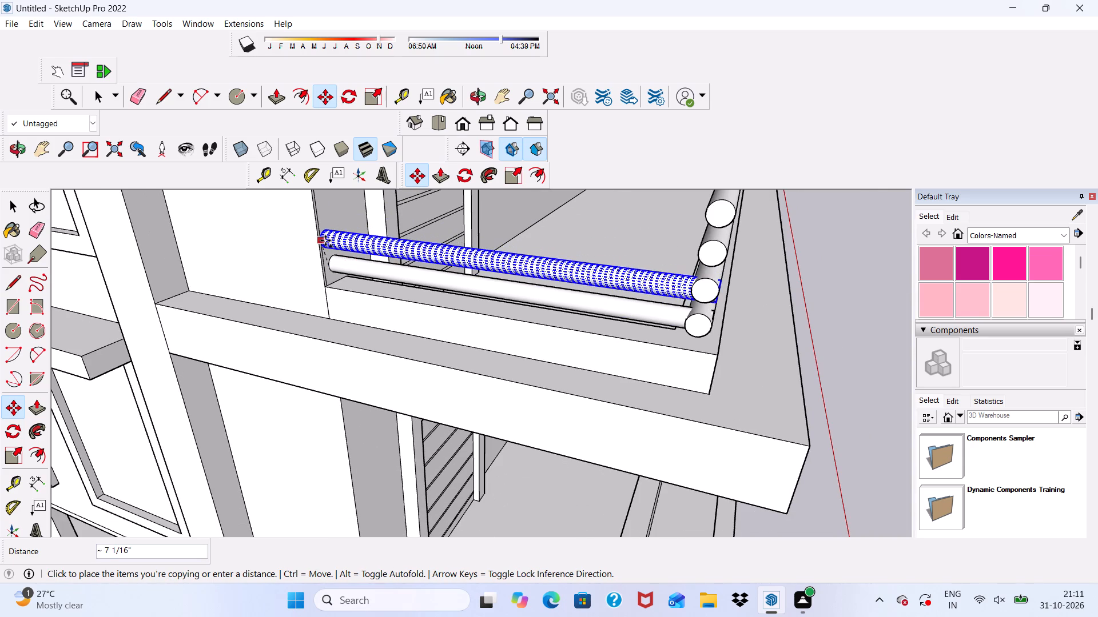
pyautogui.click(328, 239)
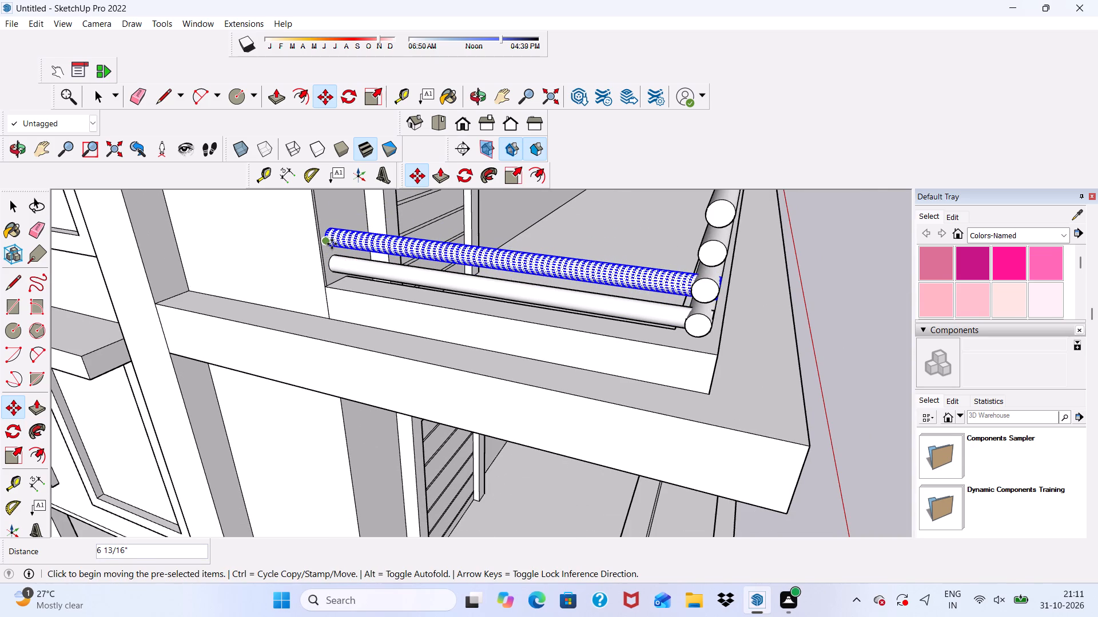
# Copy the second side rail about 7" straight up, level with the third front rail.
pyautogui.click(331, 245)
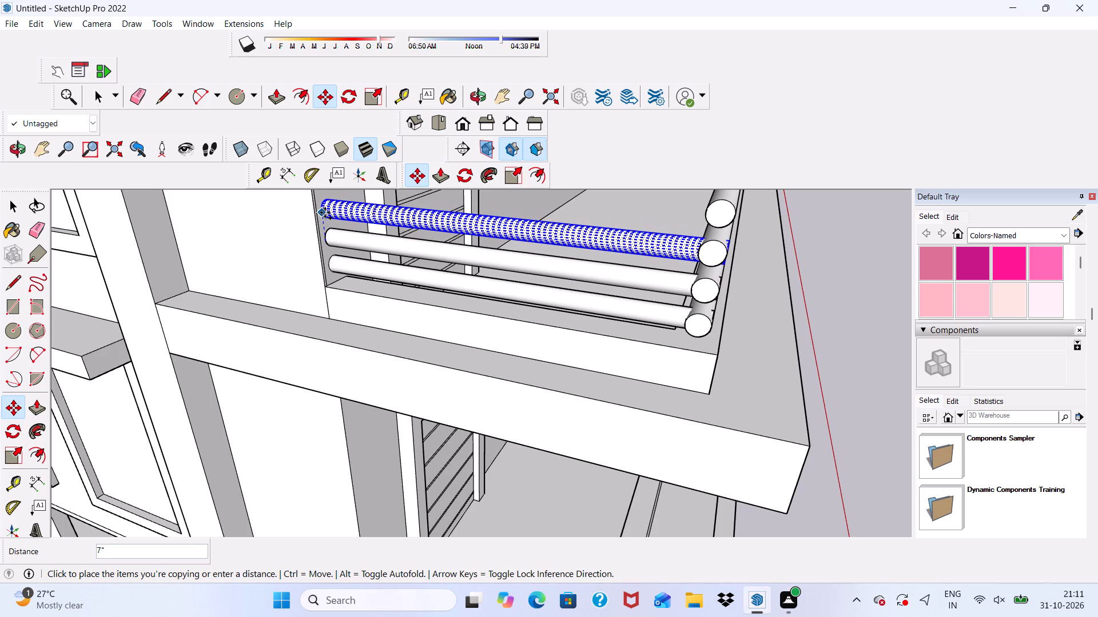
pyautogui.click(325, 210)
# Copy the third side rail about 7 15/16" straight up, level with the fourth front rail.
pyautogui.scroll(-6, 325, 210)
pyautogui.moveTo(344, 234); pyautogui.dragTo(348, 225, button='middle')
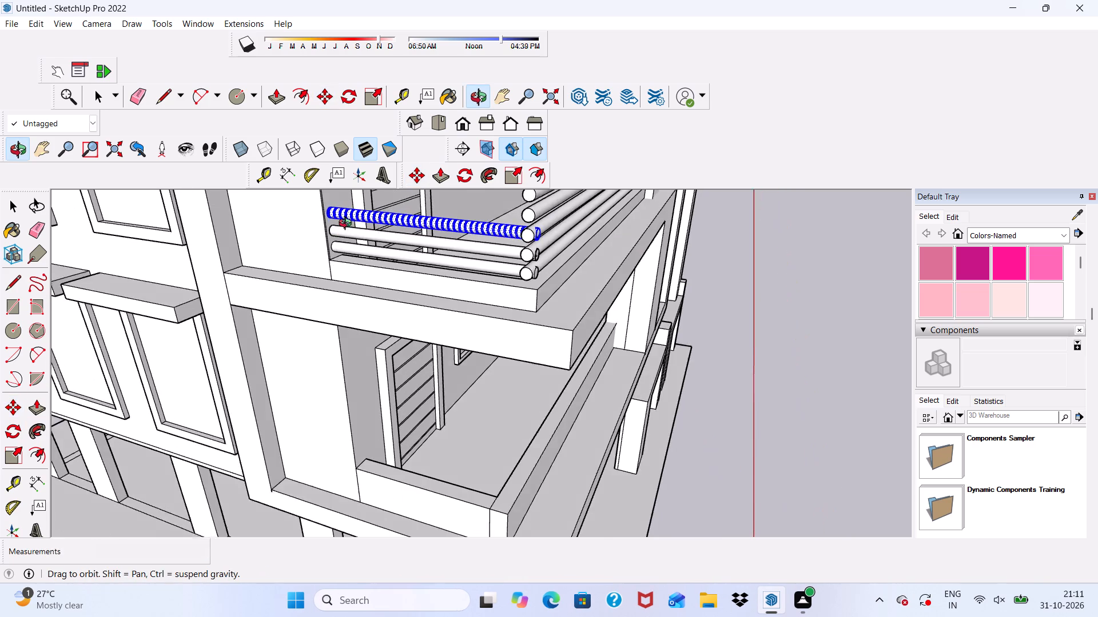
pyautogui.moveTo(348, 225); pyautogui.dragTo(351, 215, button='middle')
pyautogui.scroll(1, 353, 214)
pyautogui.scroll(-4, 353, 214)
pyautogui.scroll(4, 356, 203)
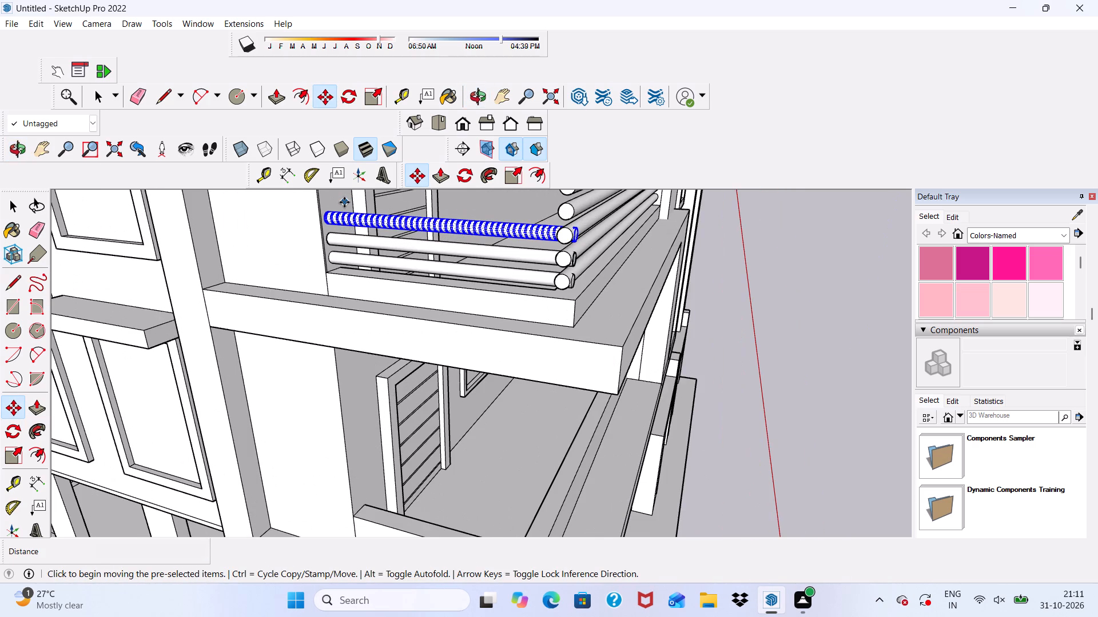
pyautogui.scroll(-1, 344, 202)
pyautogui.scroll(3, 344, 203)
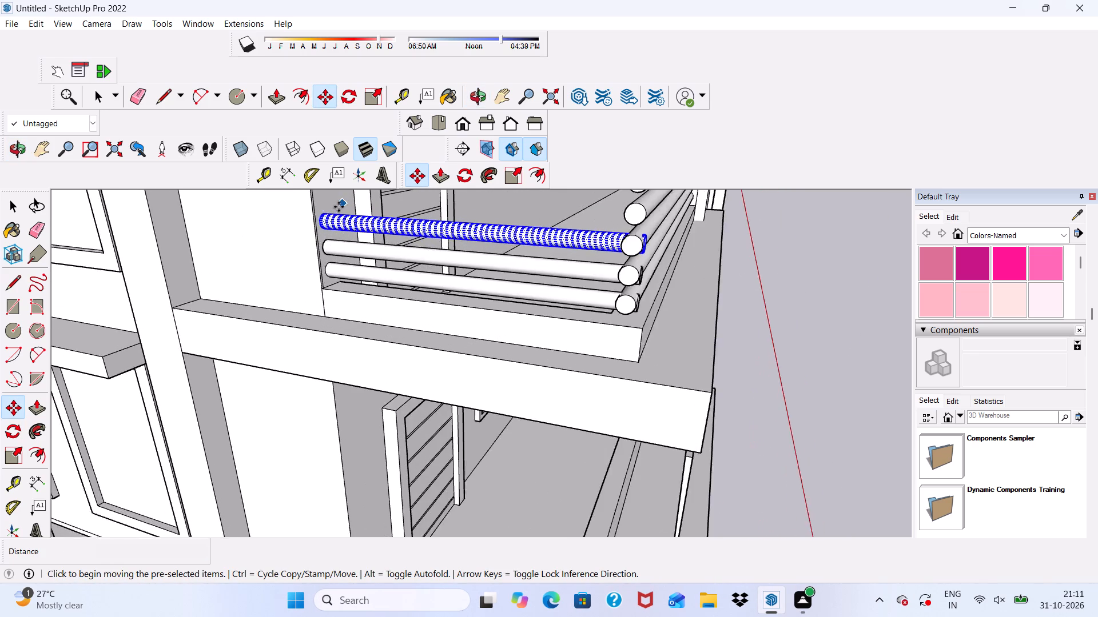
pyautogui.scroll(4, 330, 215)
pyautogui.click(323, 233)
pyautogui.scroll(-4, 323, 233)
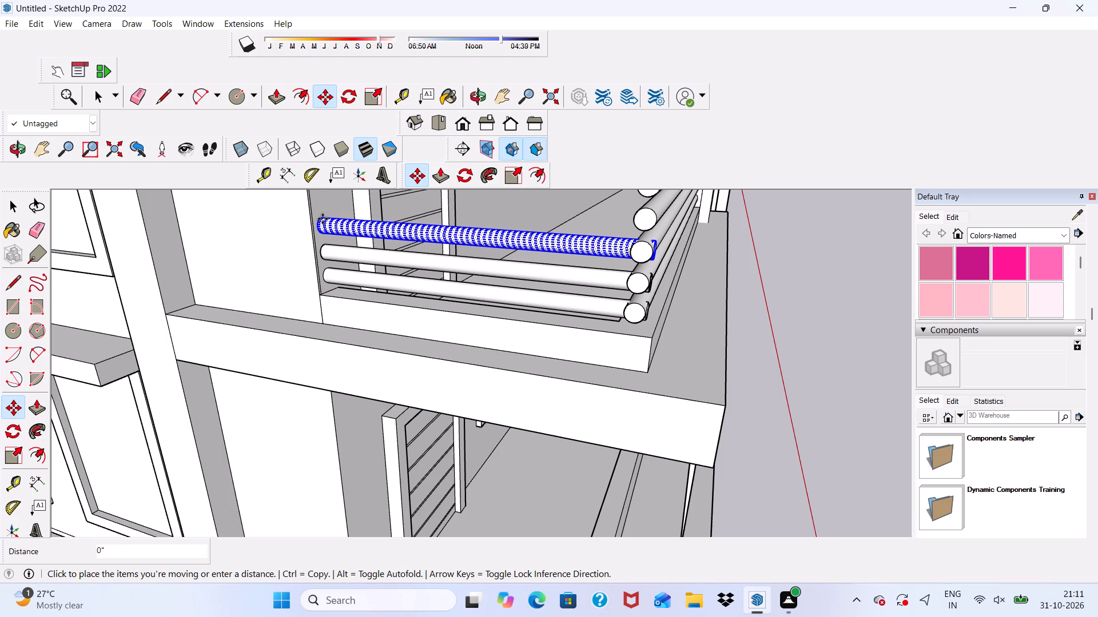
pyautogui.scroll(-3, 320, 207)
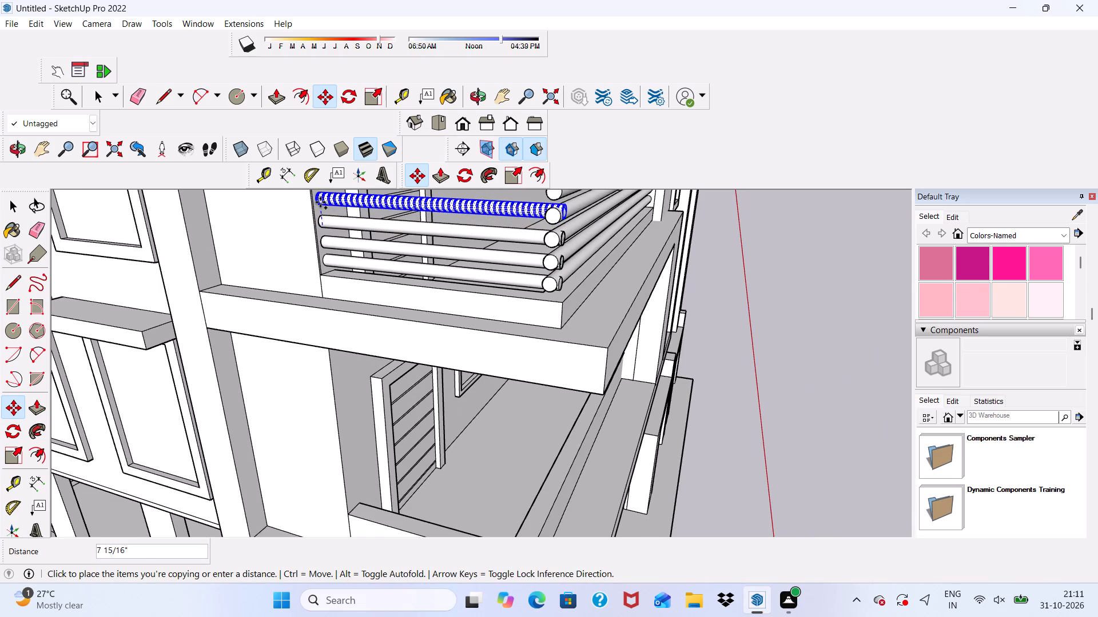
pyautogui.click(319, 202)
# Copy the fourth side rail about 6 3/16" straight up, level with the fifth front rail, and clear the selection.
pyautogui.scroll(-5, 331, 233)
pyautogui.scroll(6, 384, 229)
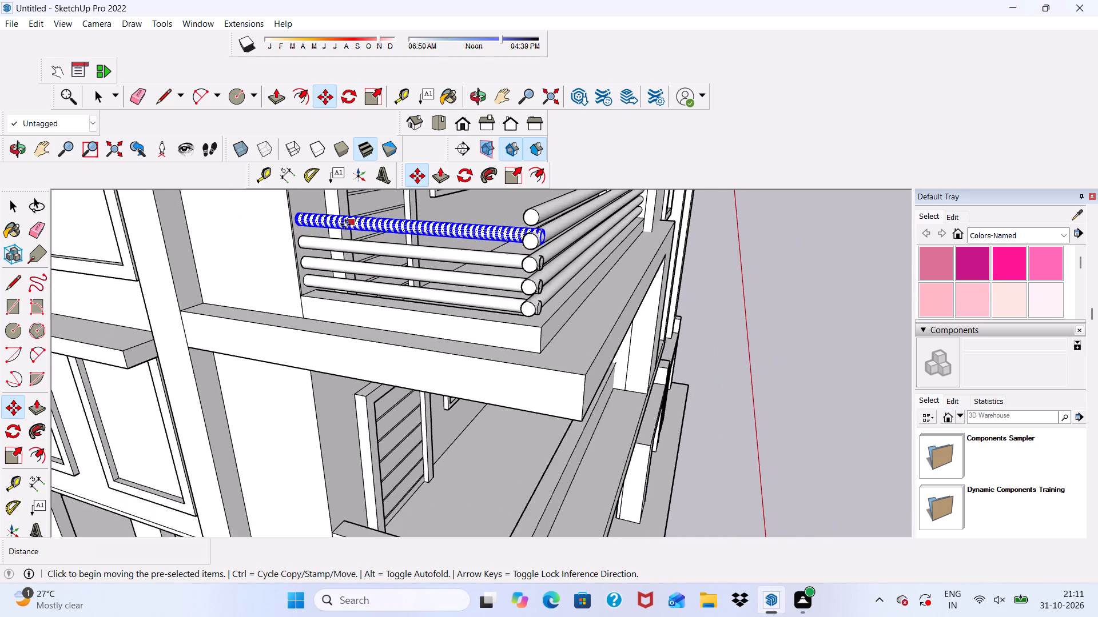
pyautogui.scroll(6, 345, 225)
pyautogui.click(280, 215)
pyautogui.scroll(-3, 280, 216)
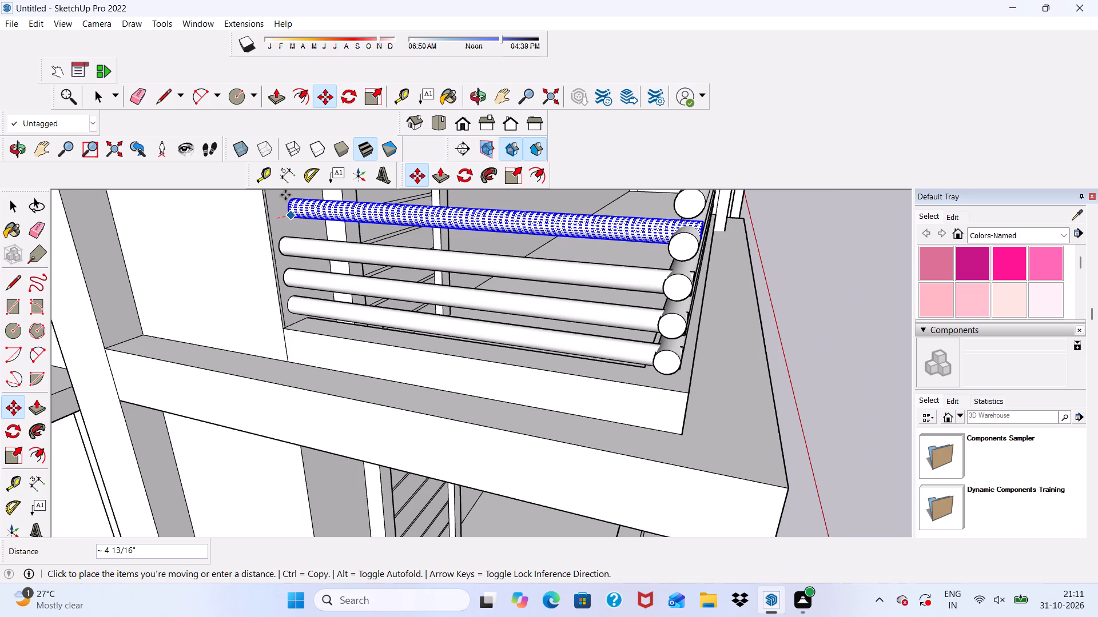
pyautogui.scroll(-4, 264, 214)
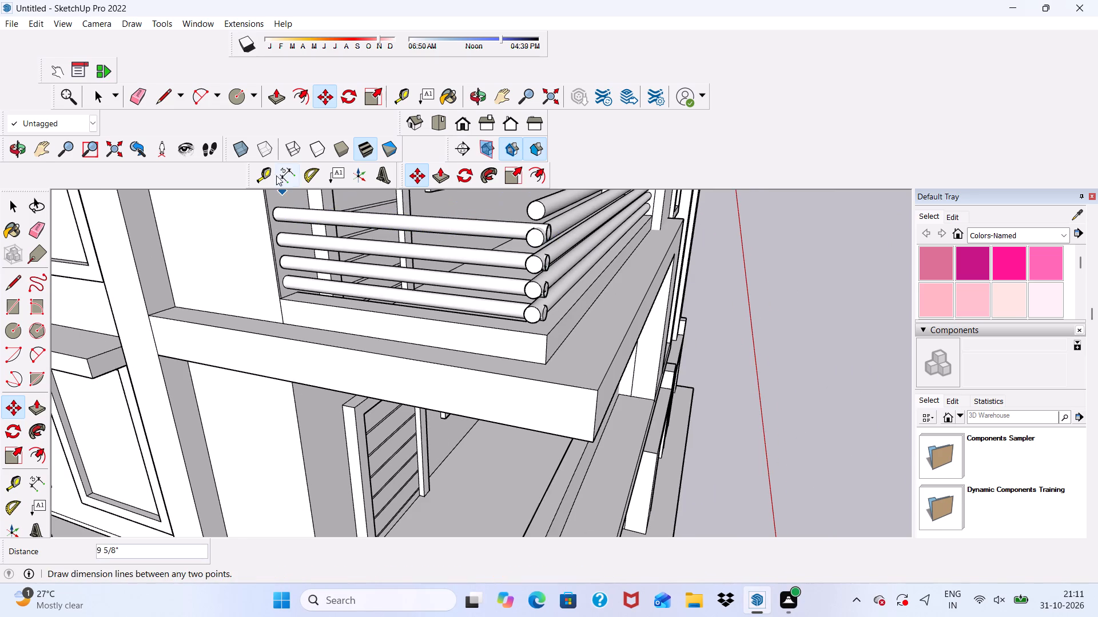
pyautogui.scroll(5, 272, 191)
pyautogui.scroll(-9, 270, 199)
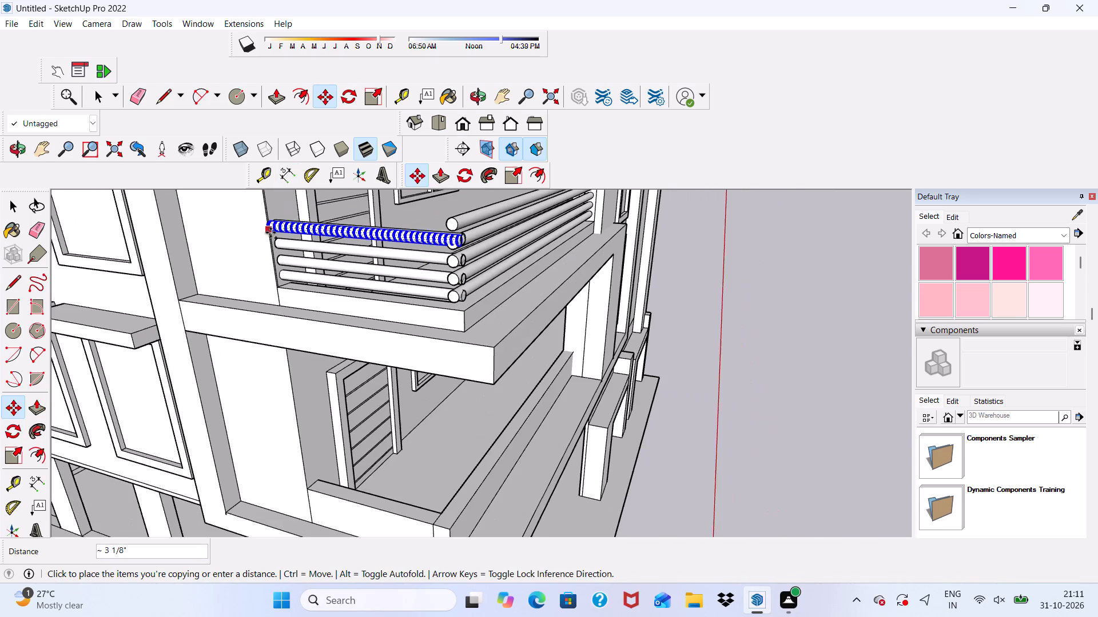
pyautogui.scroll(5, 268, 204)
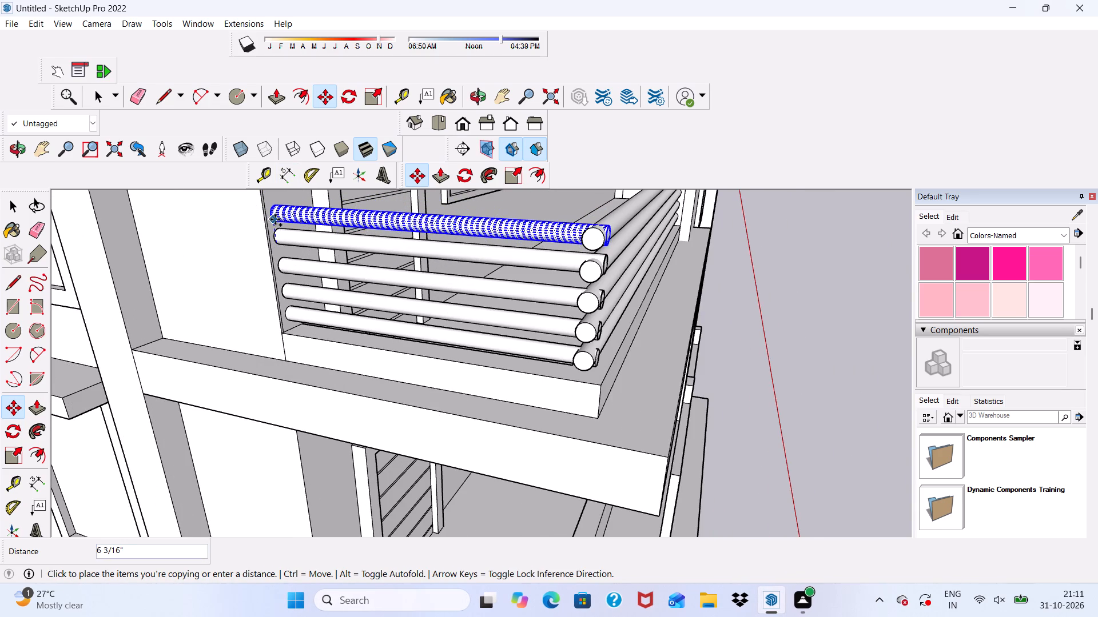
pyautogui.click(275, 219)
pyautogui.scroll(-5, 275, 218)
pyautogui.press('space')
pyautogui.click(760, 214)
# Copy the spare circle above the front rails about 12' 1 9/16" straight down, just above the lowest balcony's parapet at its wall end.
pyautogui.scroll(-2, 759, 210)
pyautogui.moveTo(759, 210); pyautogui.dragTo(656, 218, button='middle')
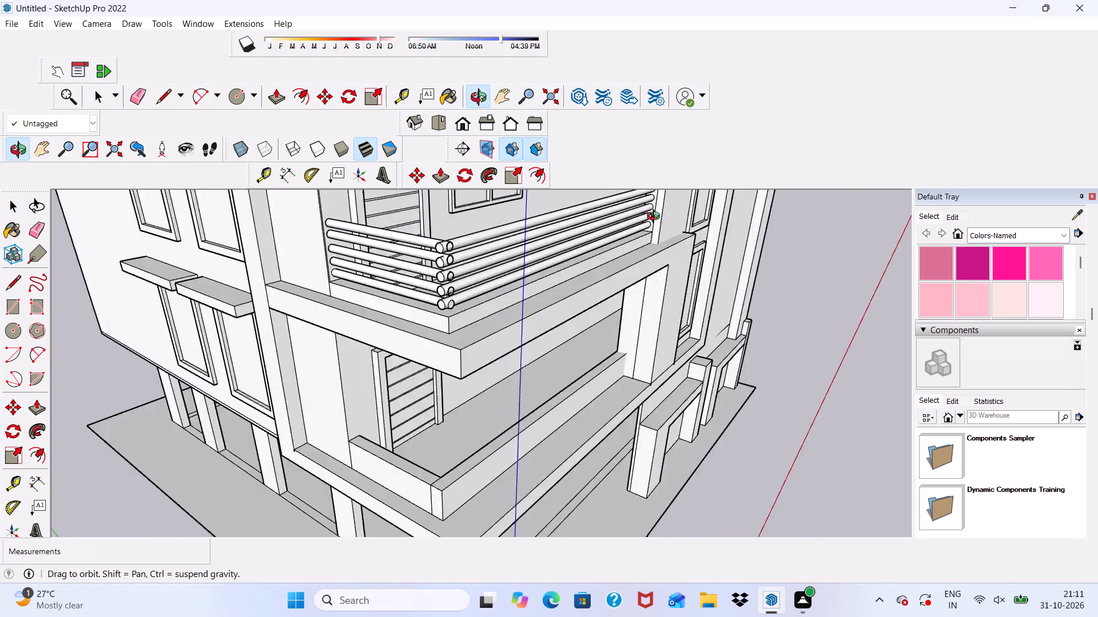
pyautogui.moveTo(656, 218); pyautogui.dragTo(582, 185, button='middle')
pyautogui.scroll(-7, 562, 228)
pyautogui.moveTo(560, 305); pyautogui.dragTo(590, 326, button='middle')
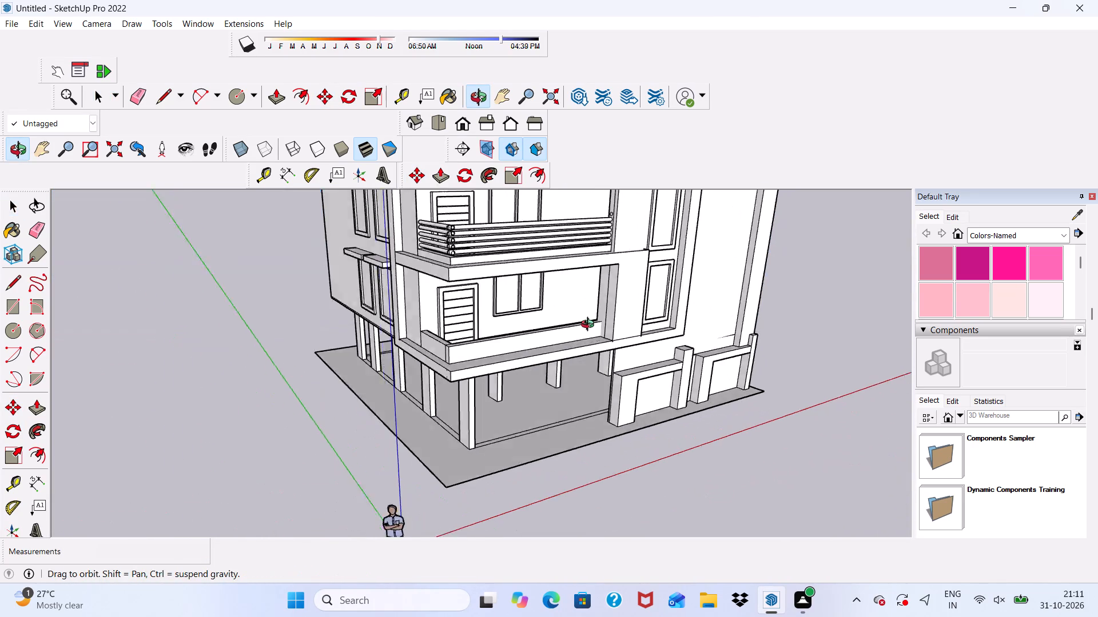
pyautogui.moveTo(590, 326); pyautogui.dragTo(590, 327, button='middle')
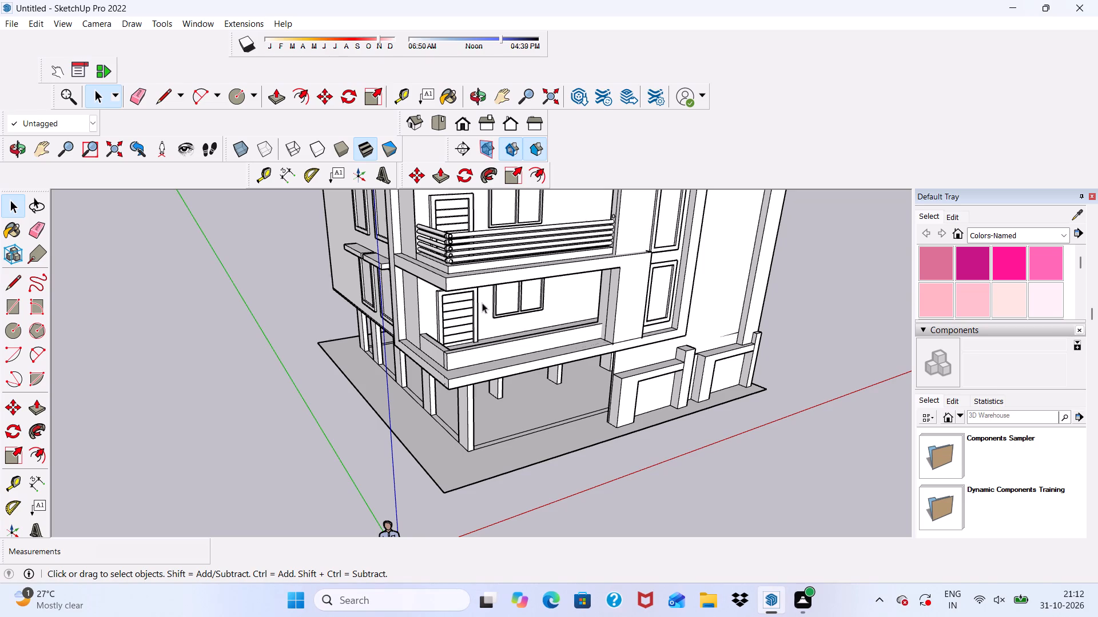
pyautogui.scroll(1, 585, 424)
pyautogui.scroll(-4, 586, 422)
pyautogui.moveTo(586, 411); pyautogui.dragTo(508, 439, button='middle')
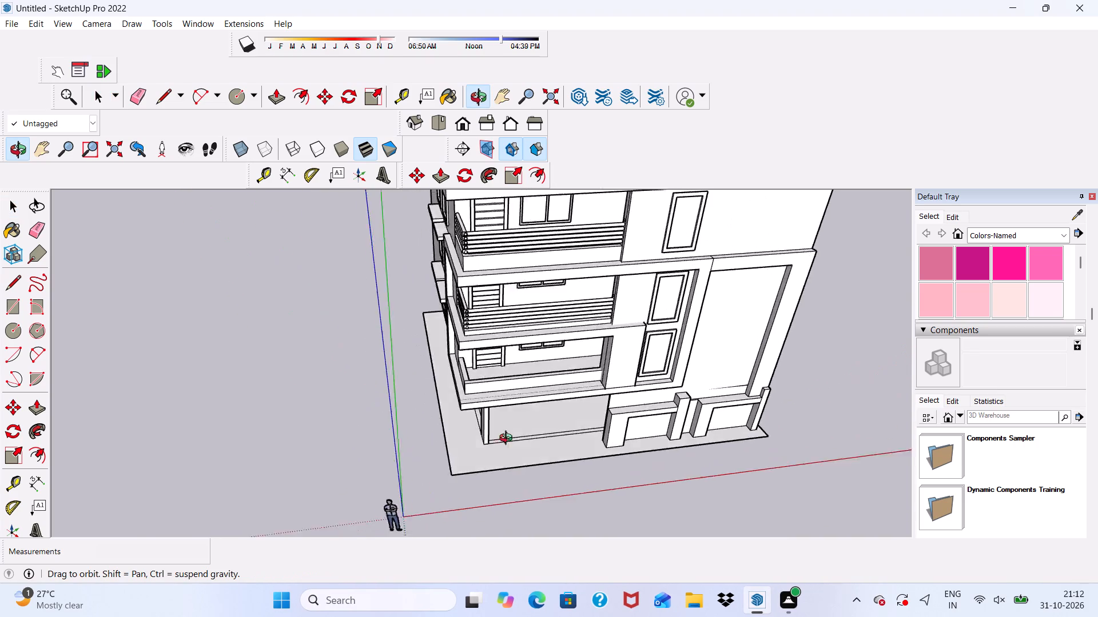
pyautogui.moveTo(508, 439); pyautogui.dragTo(619, 343, button='middle')
pyautogui.scroll(14, 608, 279)
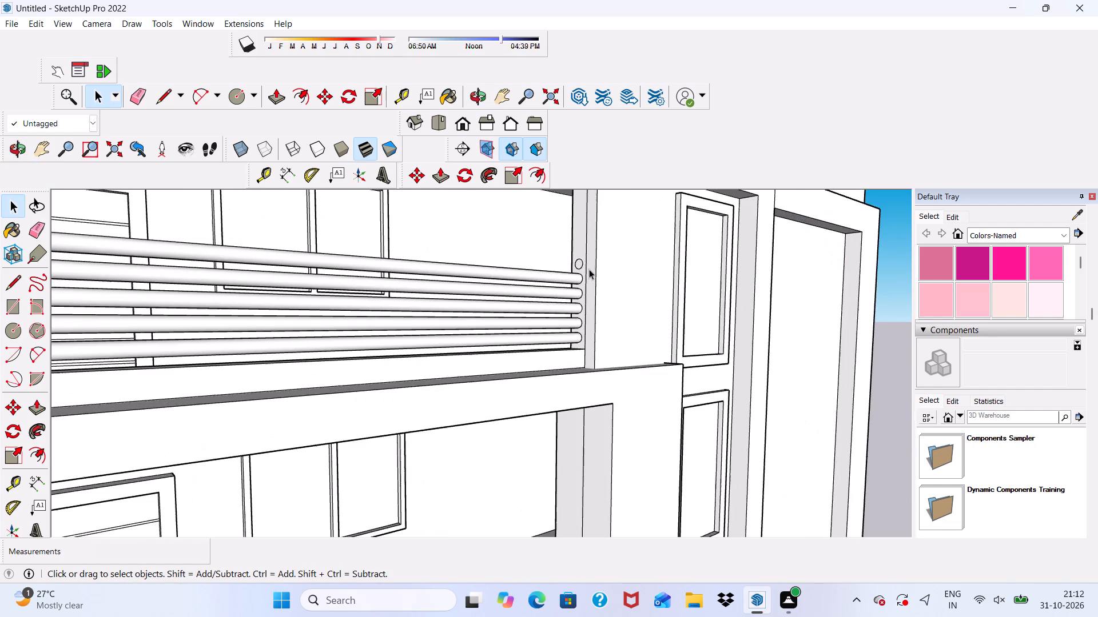
pyautogui.click(579, 262)
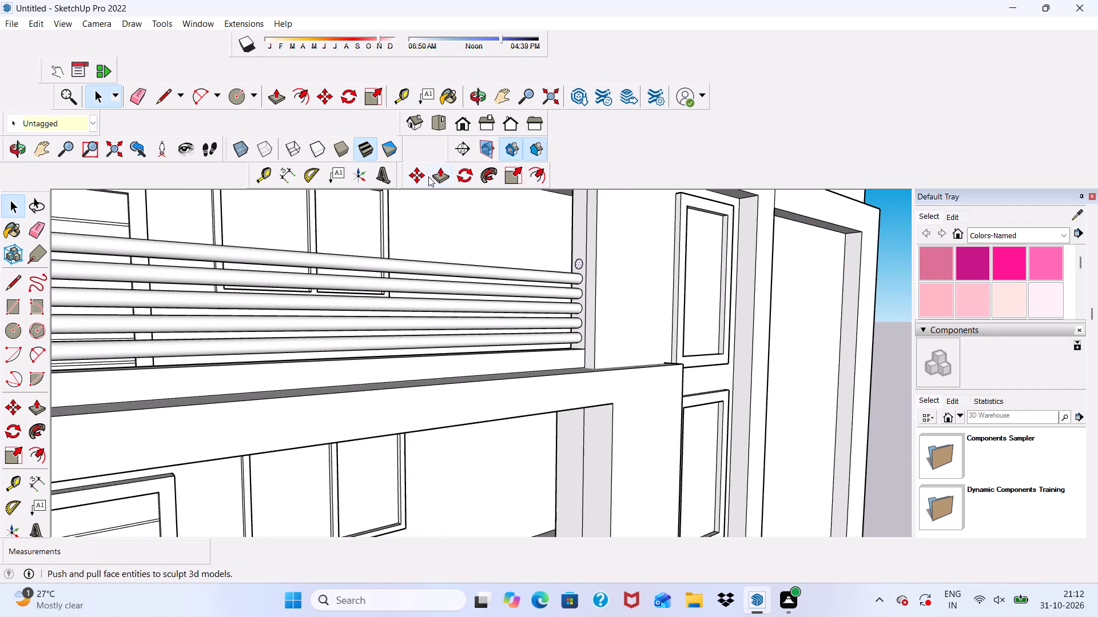
pyautogui.click(419, 173)
pyautogui.click(577, 265)
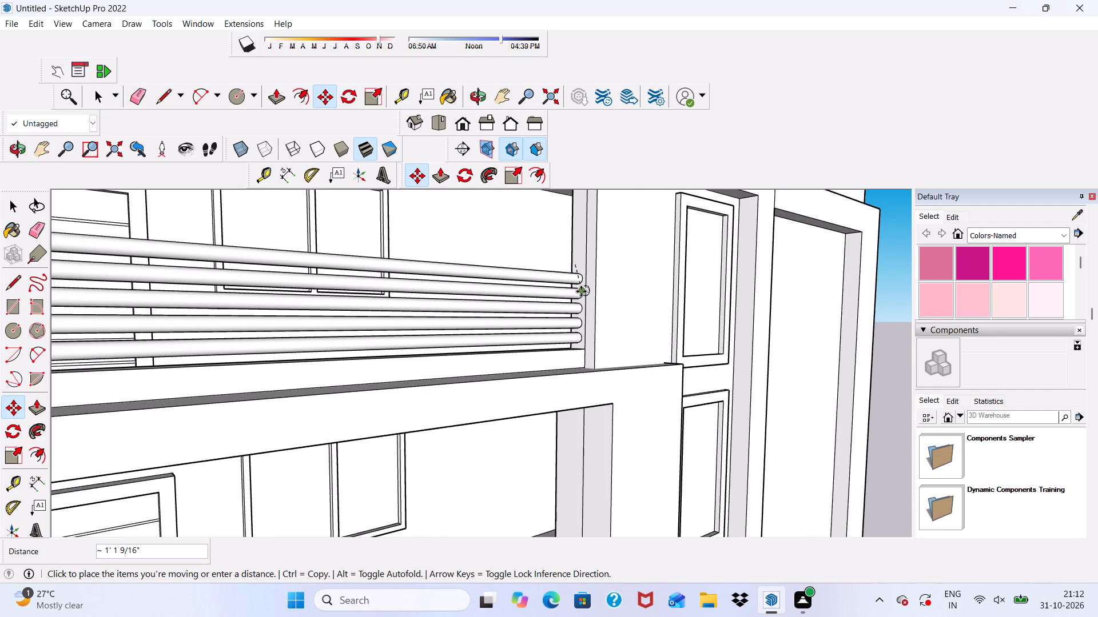
pyautogui.scroll(-5, 582, 291)
pyautogui.scroll(2, 587, 451)
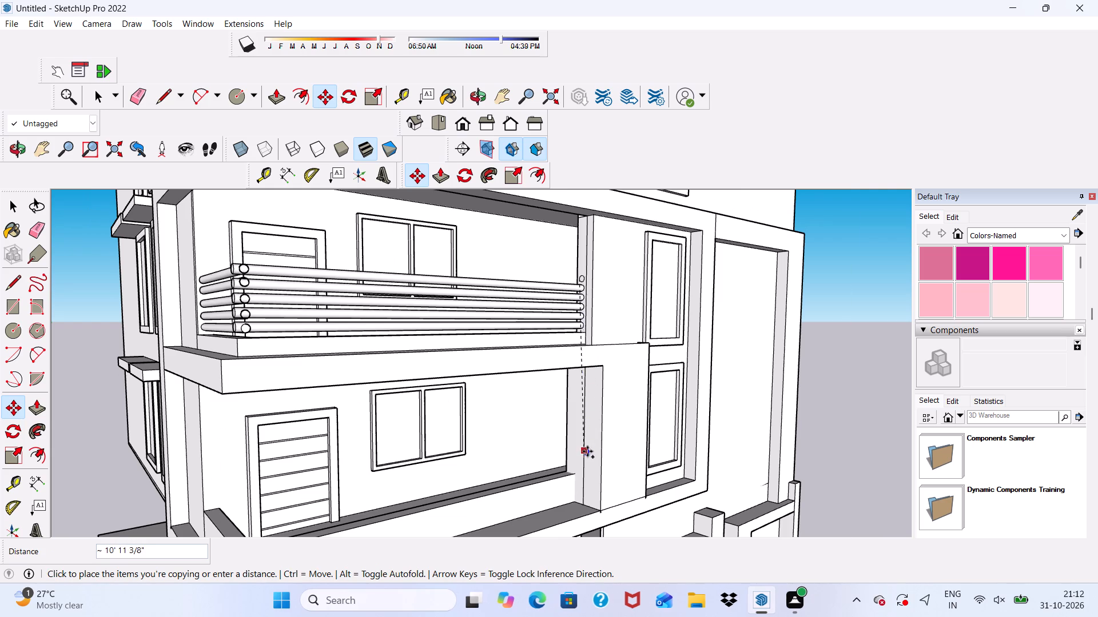
pyautogui.scroll(4, 587, 451)
pyautogui.scroll(-2, 578, 443)
pyautogui.scroll(10, 540, 482)
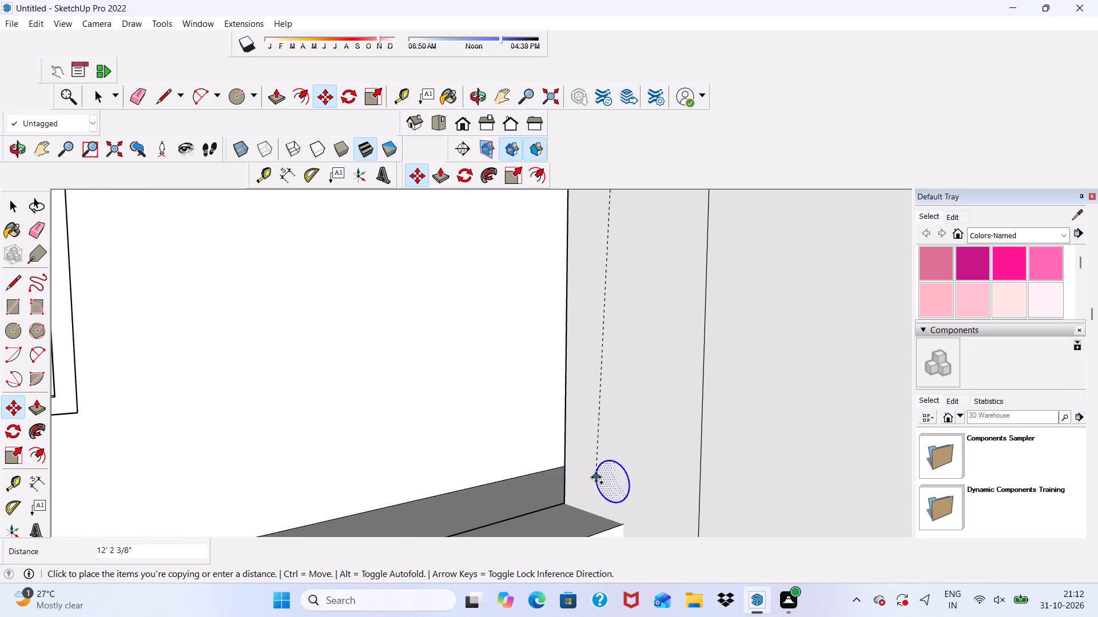
pyautogui.scroll(4, 603, 482)
pyautogui.scroll(-4, 587, 453)
pyautogui.moveTo(587, 453); pyautogui.dragTo(675, 454, button='middle')
pyautogui.scroll(5, 617, 446)
pyautogui.scroll(-1, 569, 461)
pyautogui.scroll(5, 608, 466)
pyautogui.scroll(-5, 598, 448)
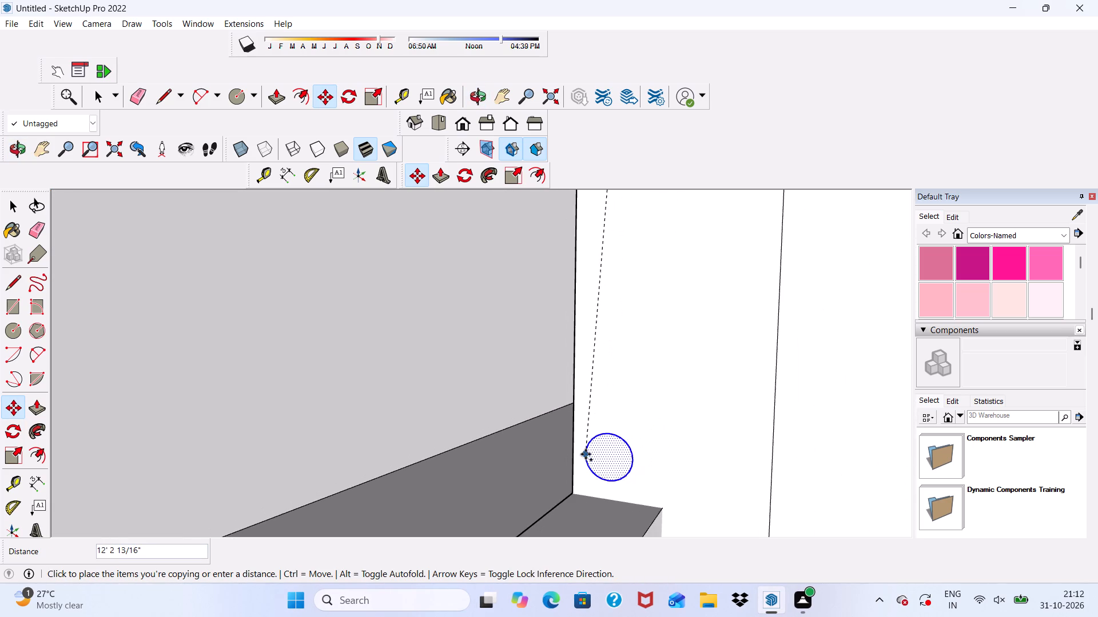
pyautogui.scroll(6, 586, 452)
pyautogui.moveTo(586, 444); pyautogui.dragTo(600, 484, button='middle')
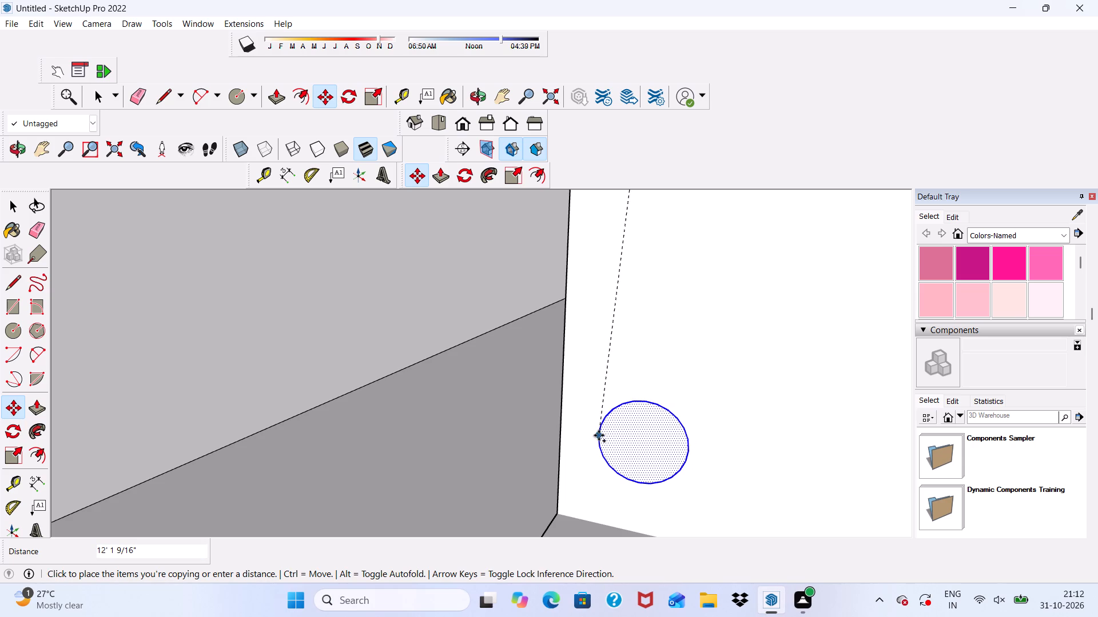
pyautogui.click(599, 435)
pyautogui.scroll(-12, 606, 406)
pyautogui.moveTo(630, 467); pyautogui.dragTo(514, 480, button='middle')
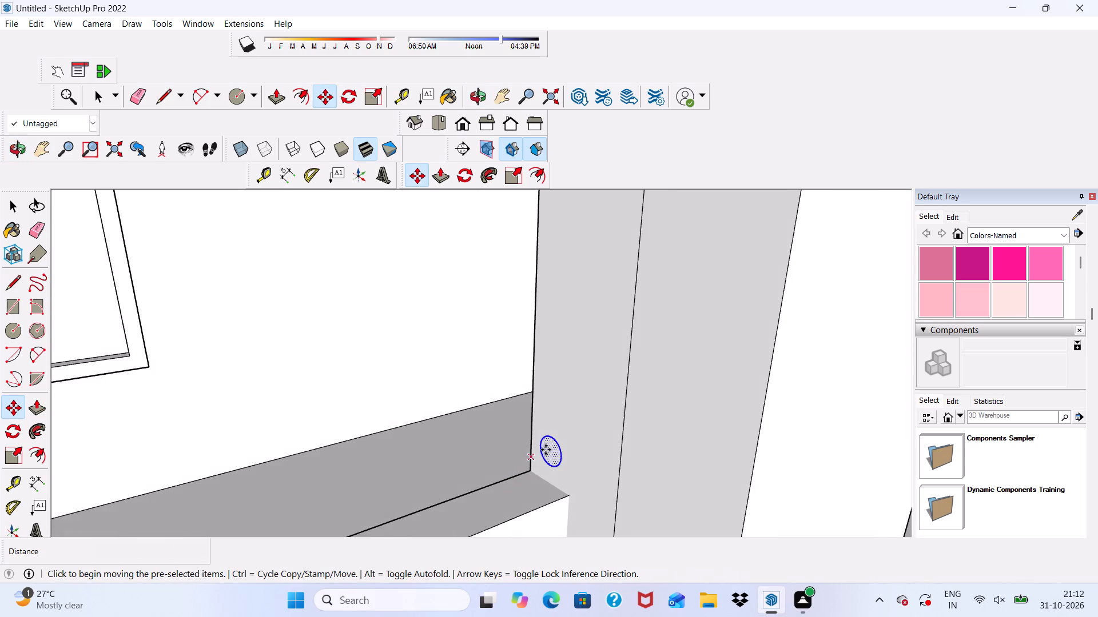
# Copy the circle above the lowest balcony's parapet 6 1/2" straight up and repeat it as five evenly spaced copies.
pyautogui.scroll(4, 552, 447)
pyautogui.click(552, 447)
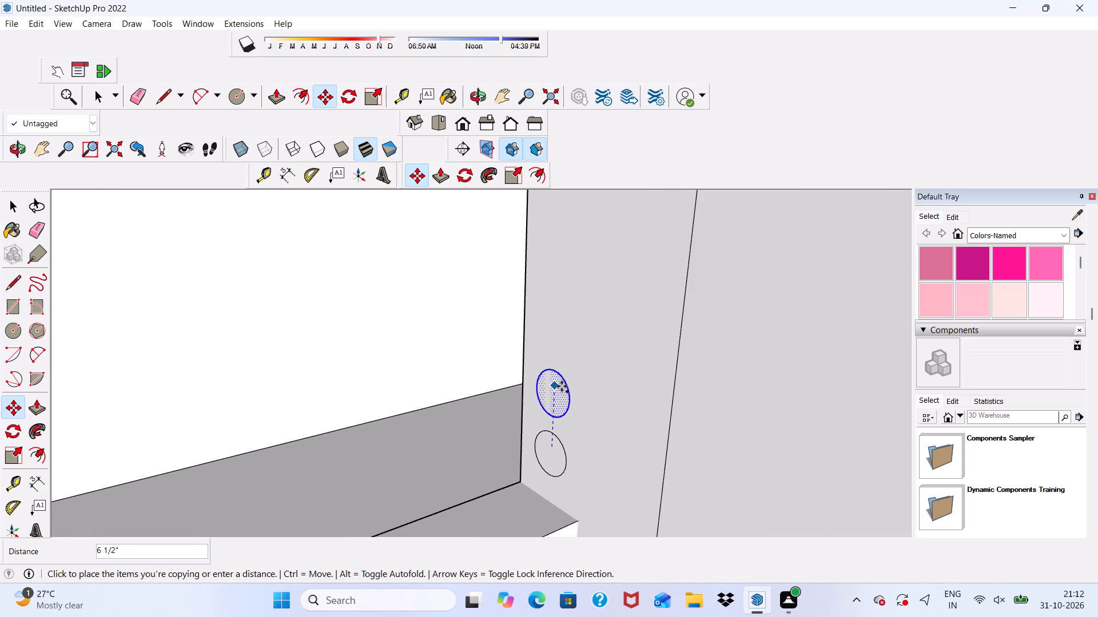
pyautogui.click(562, 386)
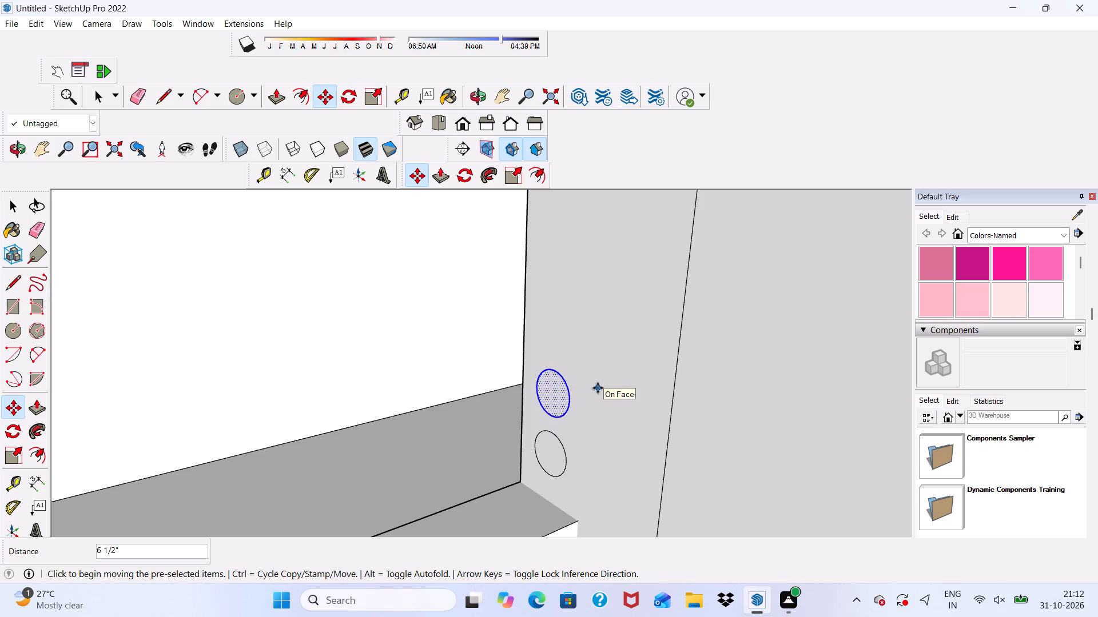
pyautogui.hotkey('shift', '*')
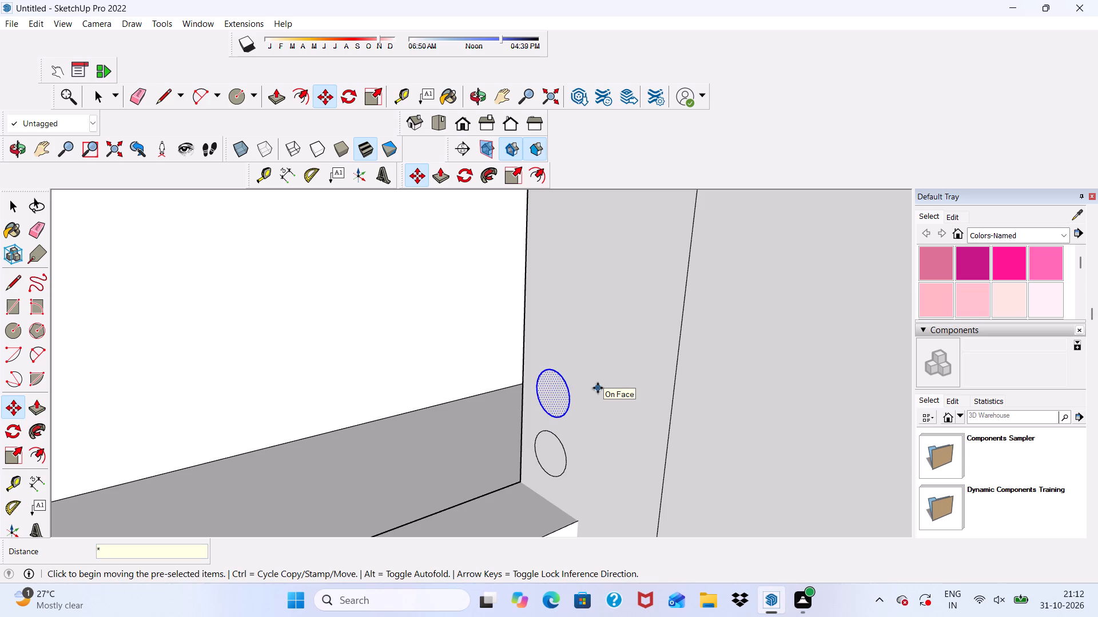
pyautogui.press('5')
pyautogui.press('Return')
pyautogui.scroll(-5, 593, 390)
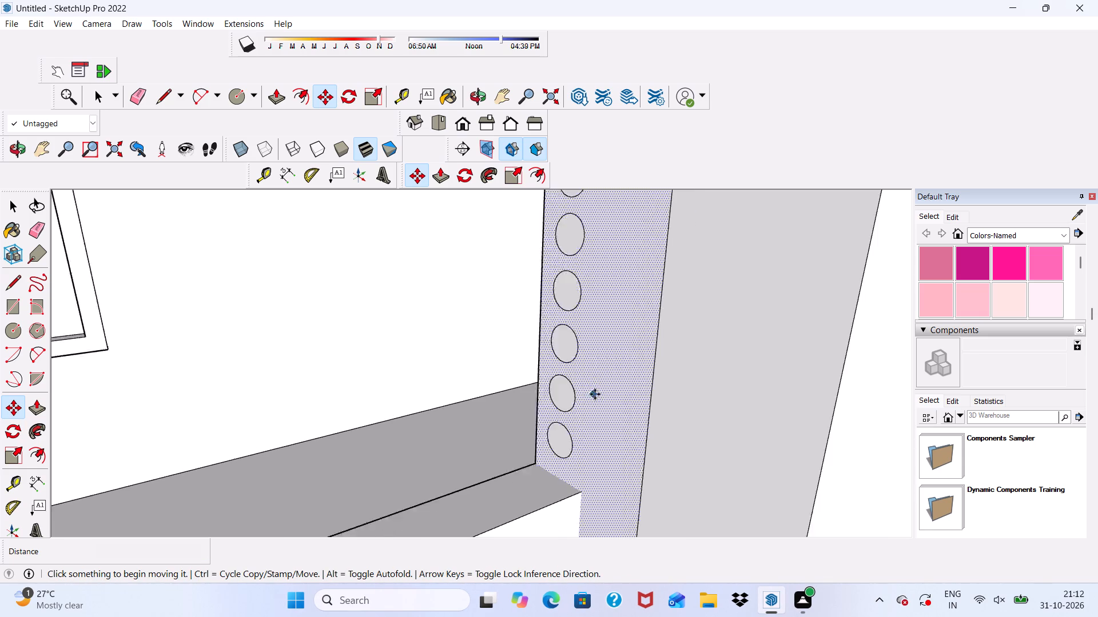
pyautogui.scroll(-7, 595, 394)
# Copy the topmost circle about 21' 6" across to the balcony's opposite end, onto the wall just above the side parapet.
pyautogui.scroll(3, 586, 320)
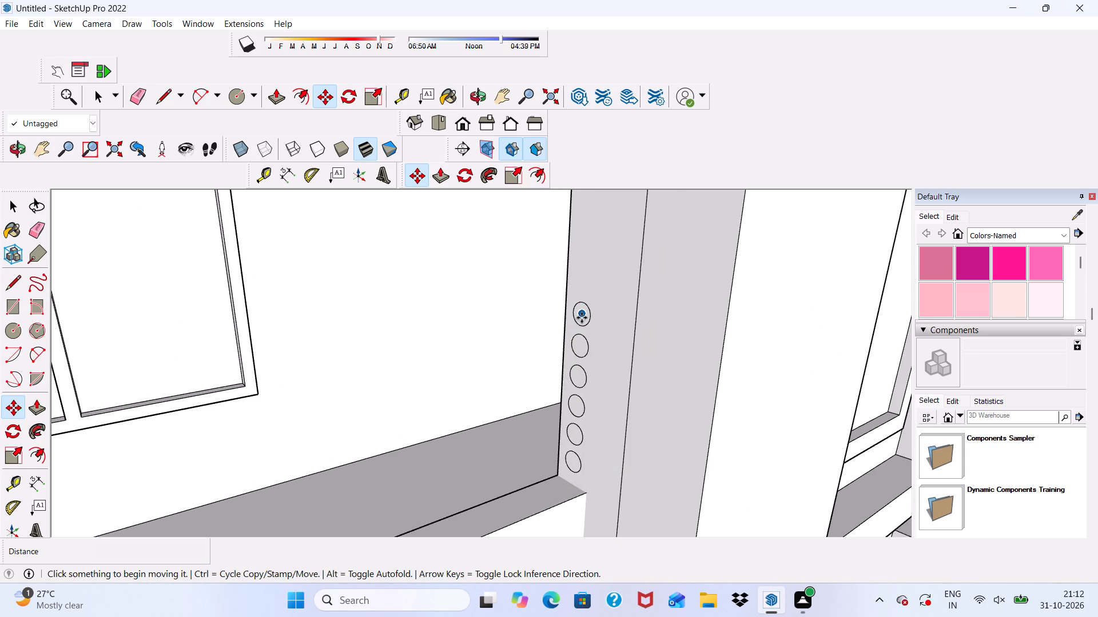
pyautogui.scroll(4, 592, 314)
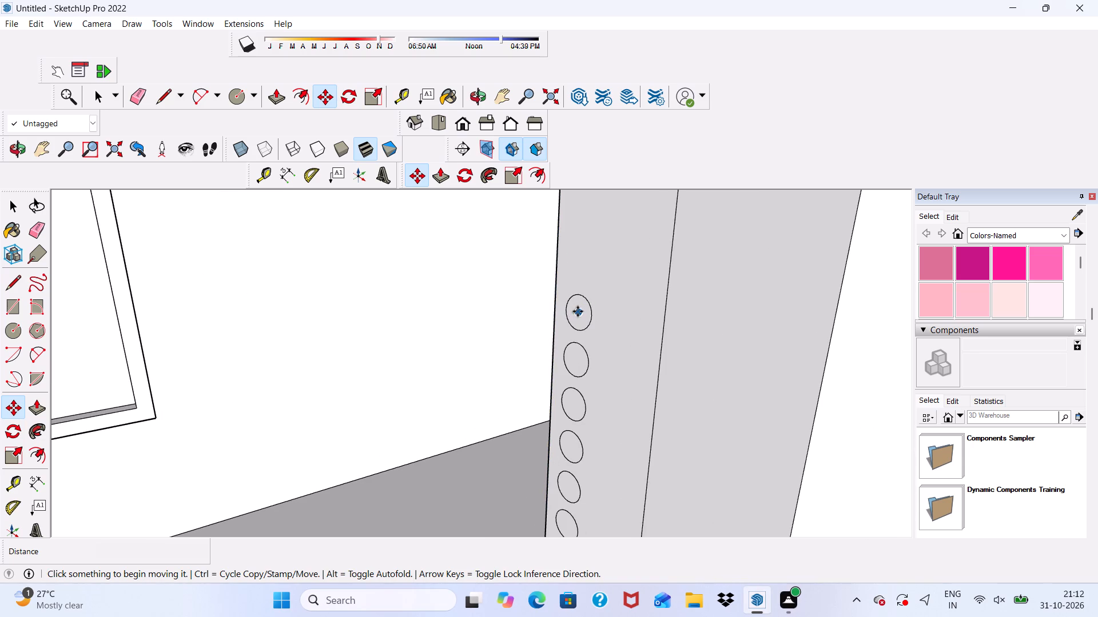
pyautogui.press('space')
pyautogui.click(576, 313)
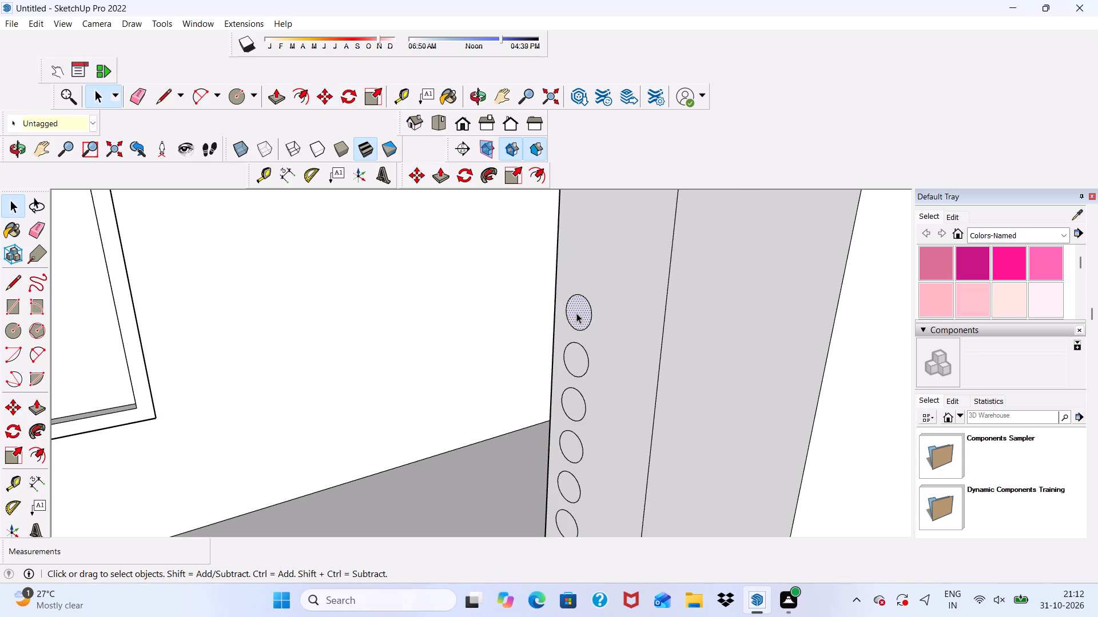
pyautogui.click(407, 169)
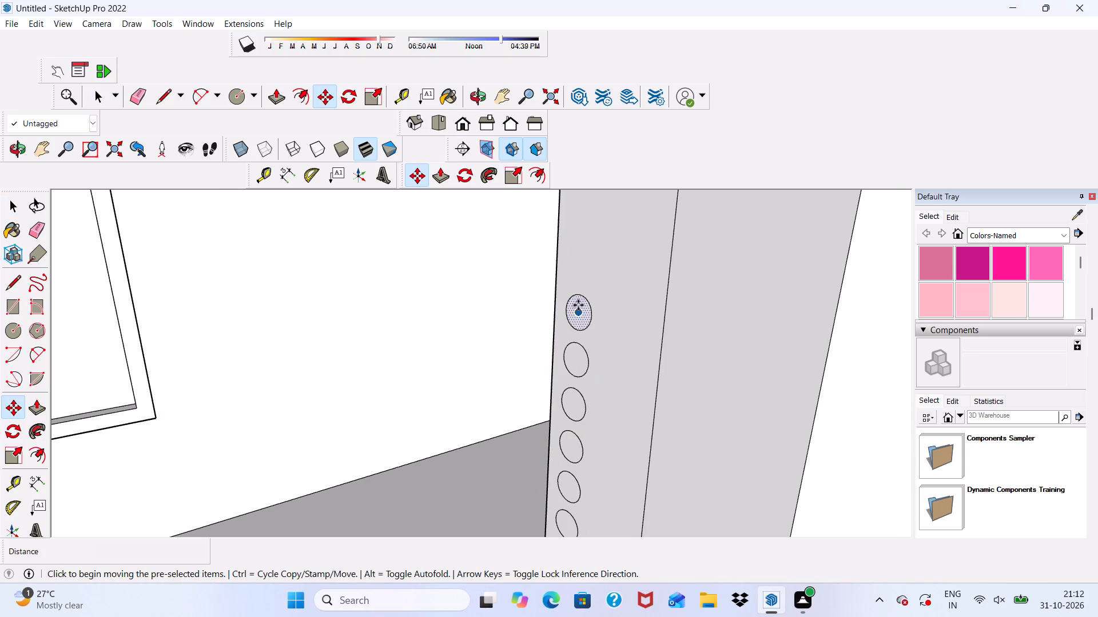
pyautogui.click(577, 318)
pyautogui.scroll(-11, 511, 346)
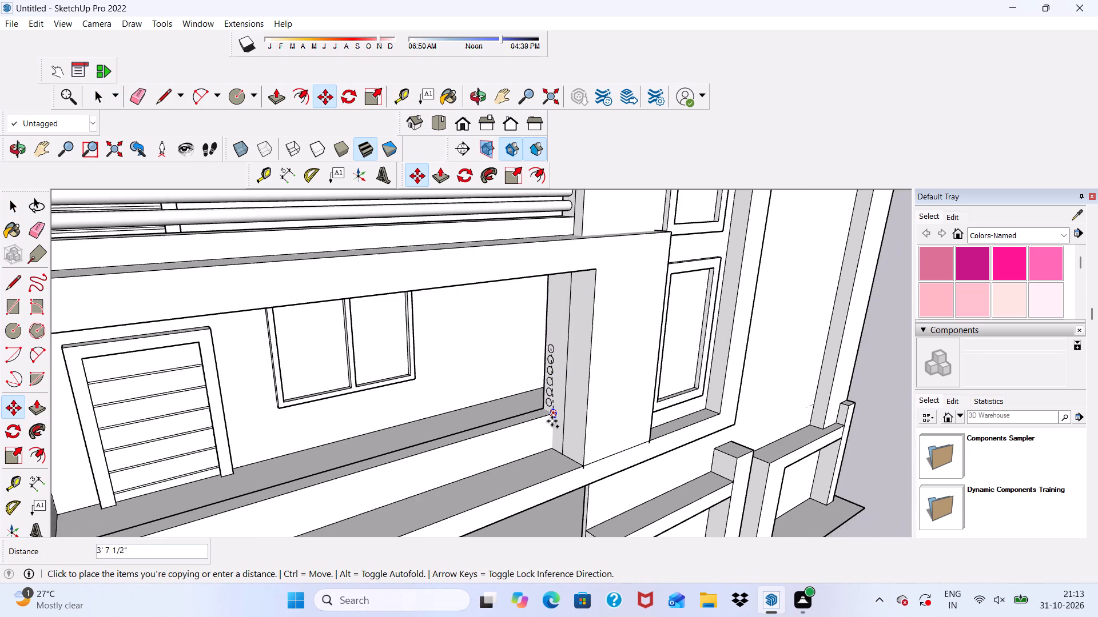
pyautogui.scroll(5, 86, 427)
pyautogui.scroll(-11, 118, 360)
pyautogui.scroll(5, 278, 366)
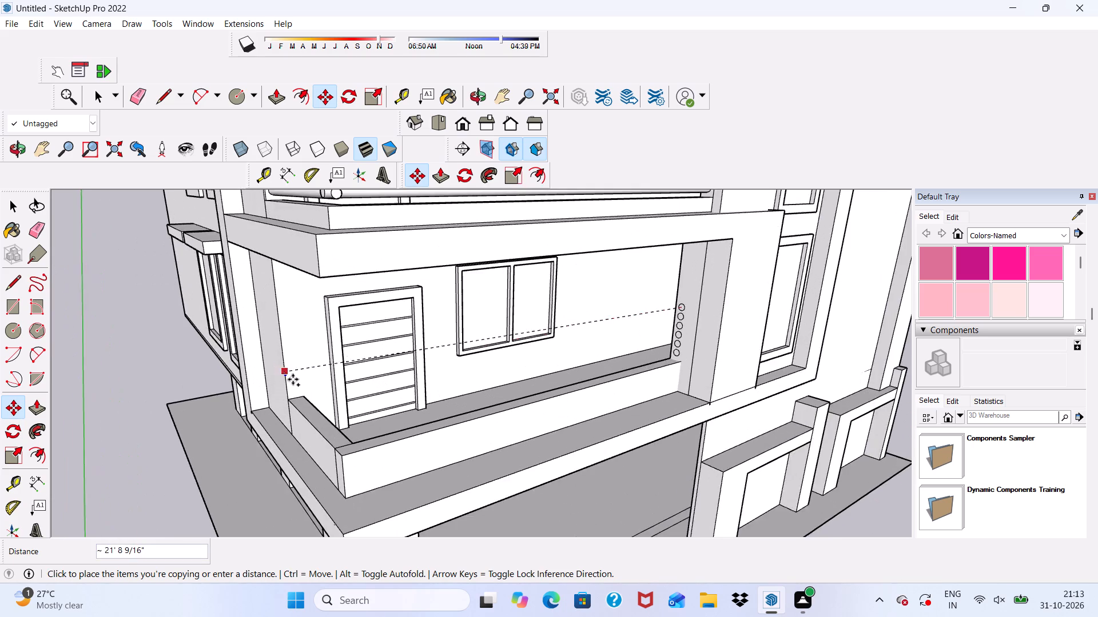
pyautogui.scroll(18, 294, 401)
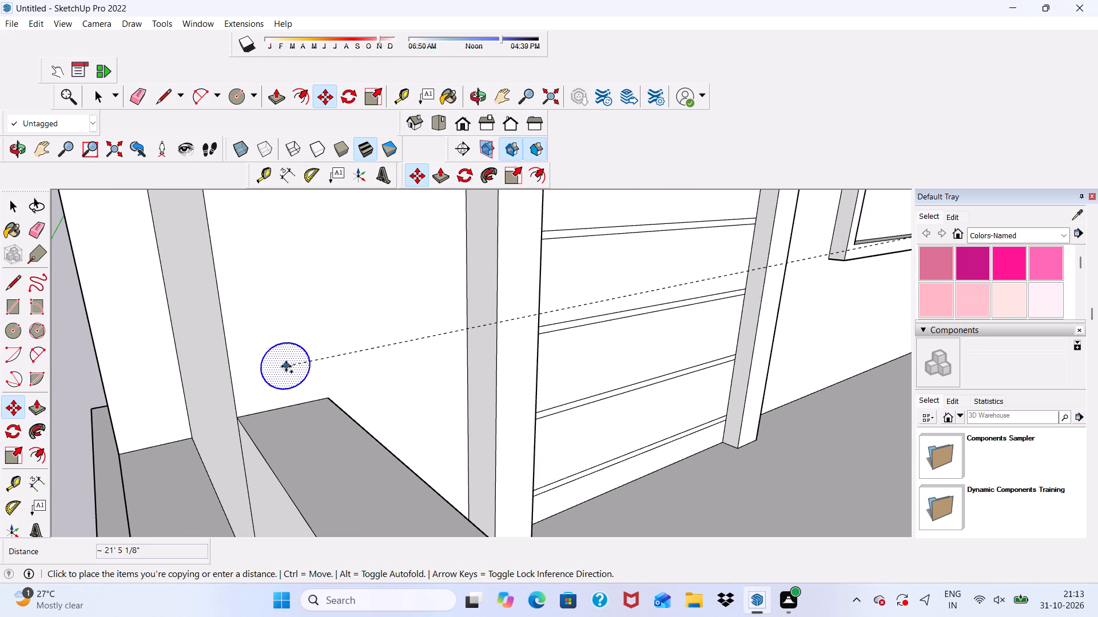
pyautogui.scroll(4, 286, 366)
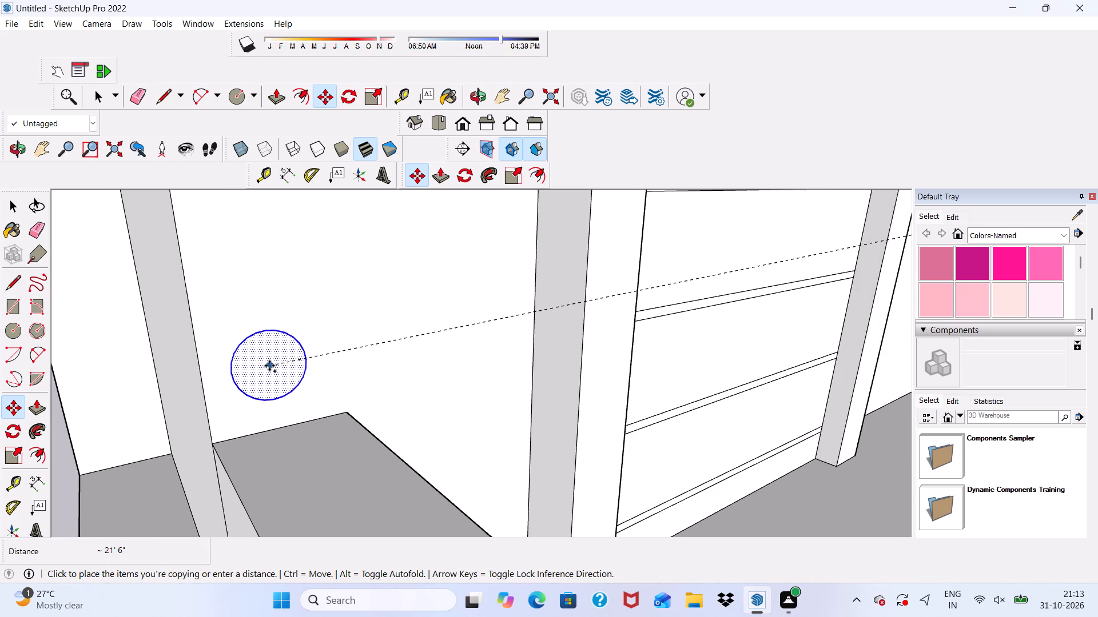
pyautogui.click(266, 355)
pyautogui.scroll(-5, 266, 355)
pyautogui.scroll(-5, 316, 404)
pyautogui.scroll(5, 281, 358)
pyautogui.click(281, 392)
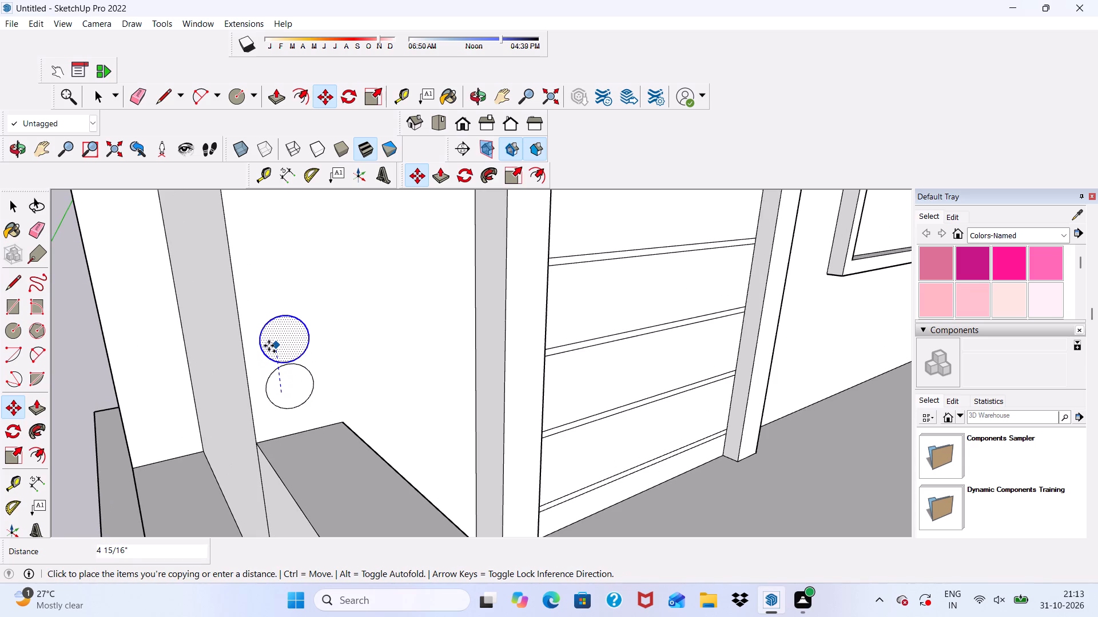
pyautogui.press('space')
# Push/Pull the lowest circle in the column 20' 7 1/4" along the front parapet to its corner, forming the first front rail.
pyautogui.scroll(-10, 267, 348)
pyautogui.scroll(-7, 527, 342)
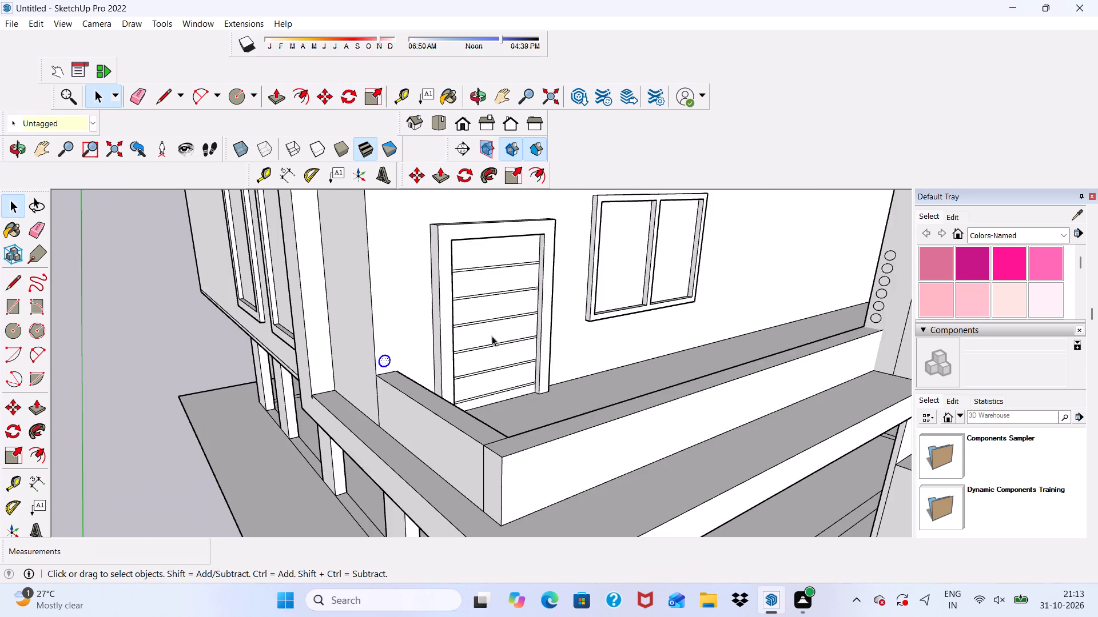
pyautogui.scroll(-2, 492, 336)
pyautogui.scroll(9, 731, 331)
pyautogui.click(758, 322)
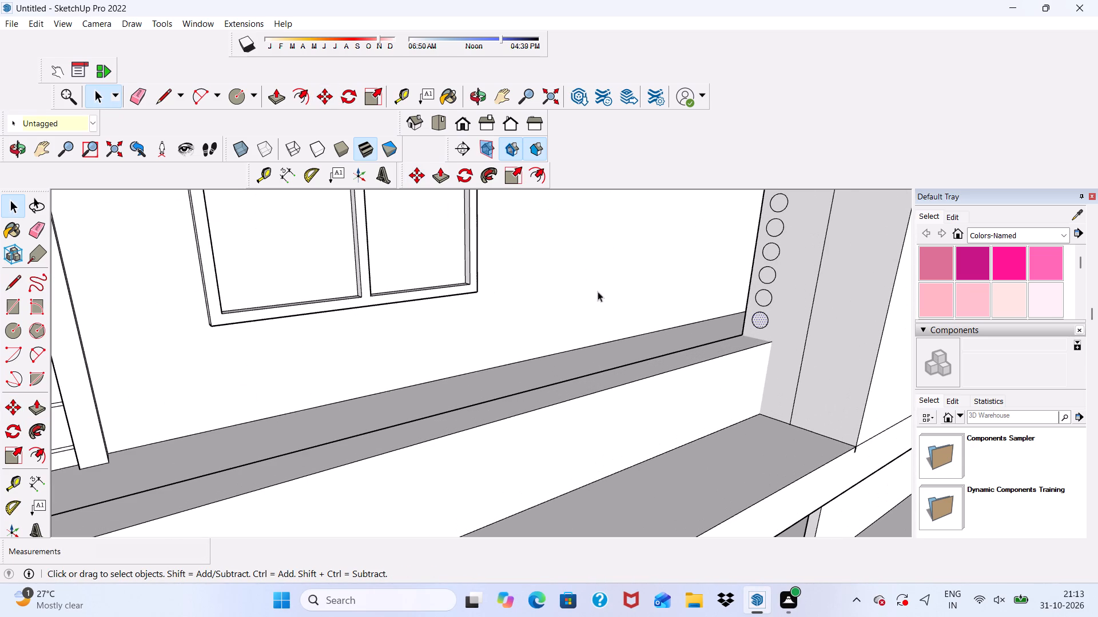
pyautogui.click(439, 175)
pyautogui.scroll(2, 737, 338)
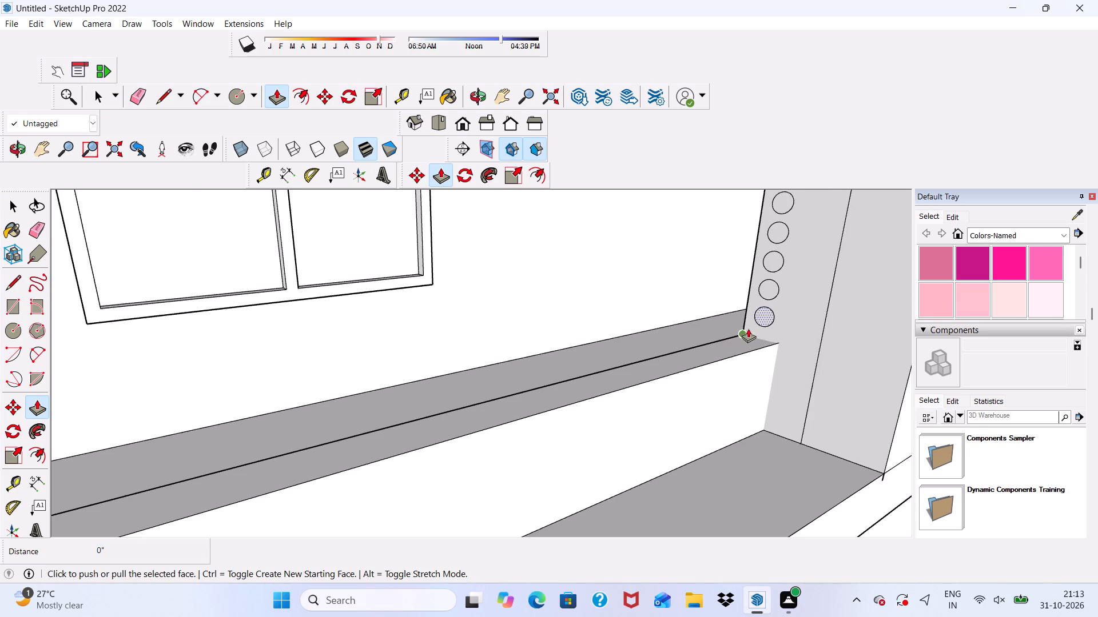
pyautogui.scroll(1, 748, 328)
pyautogui.scroll(-1, 758, 323)
pyautogui.scroll(2, 763, 319)
pyautogui.click(766, 310)
pyautogui.scroll(-4, 571, 356)
pyautogui.scroll(1, 605, 342)
pyautogui.scroll(-10, 606, 330)
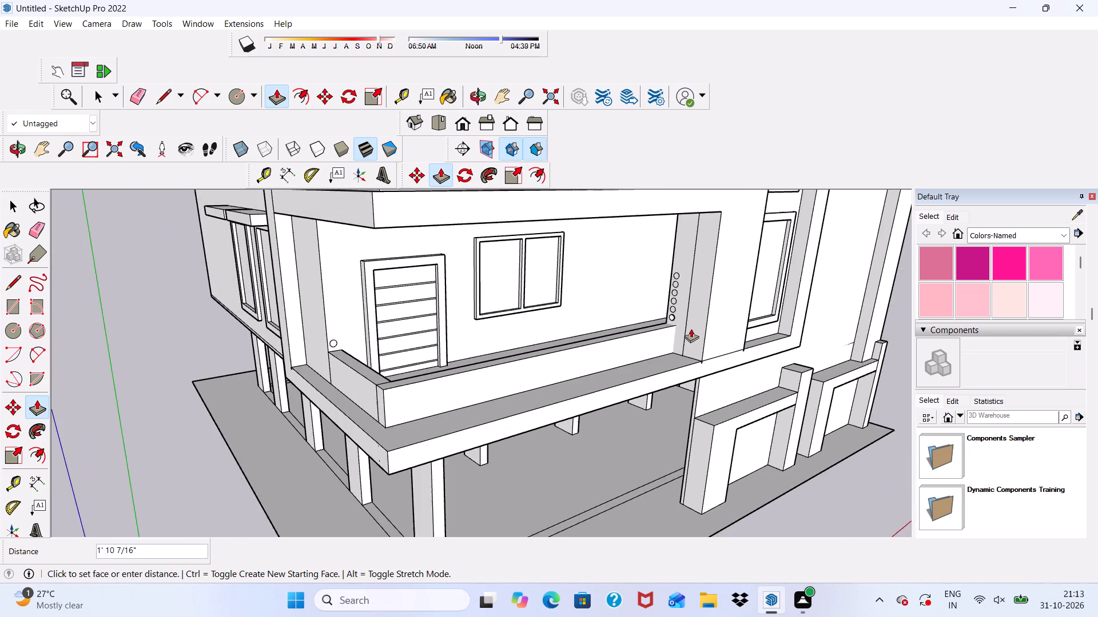
pyautogui.scroll(-3, 691, 328)
pyautogui.scroll(11, 406, 391)
pyautogui.click(412, 385)
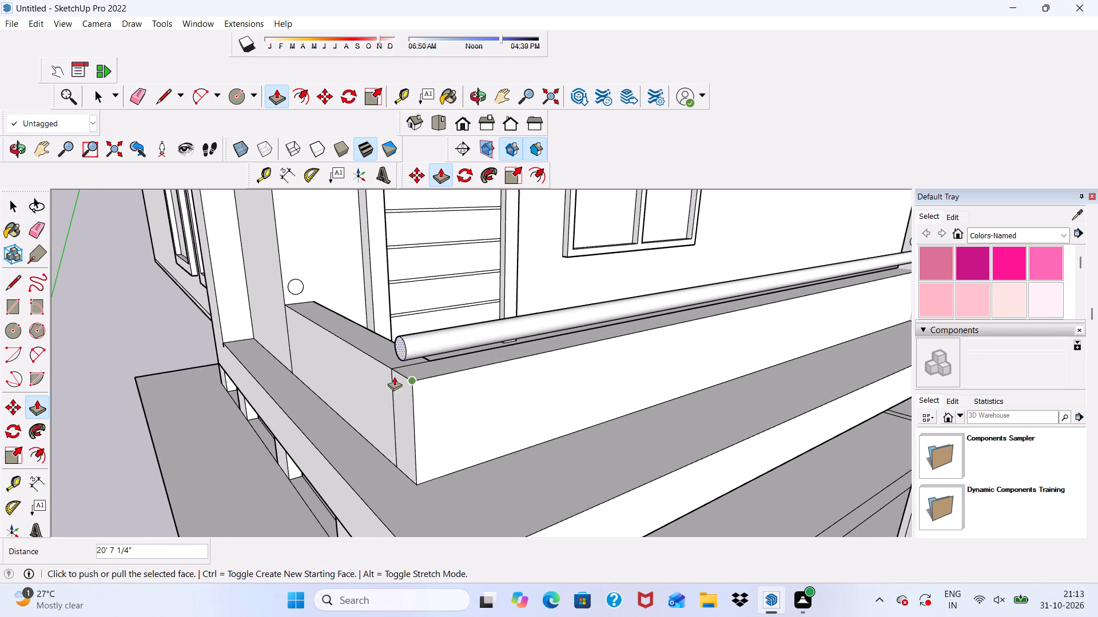
# Push/Pull the second circle from the bottom 20' 7 1/4", flush with the end of the first front rail.
pyautogui.scroll(-6, 335, 382)
pyautogui.scroll(6, 759, 285)
pyautogui.scroll(1, 703, 293)
pyautogui.press('space')
pyautogui.scroll(4, 734, 299)
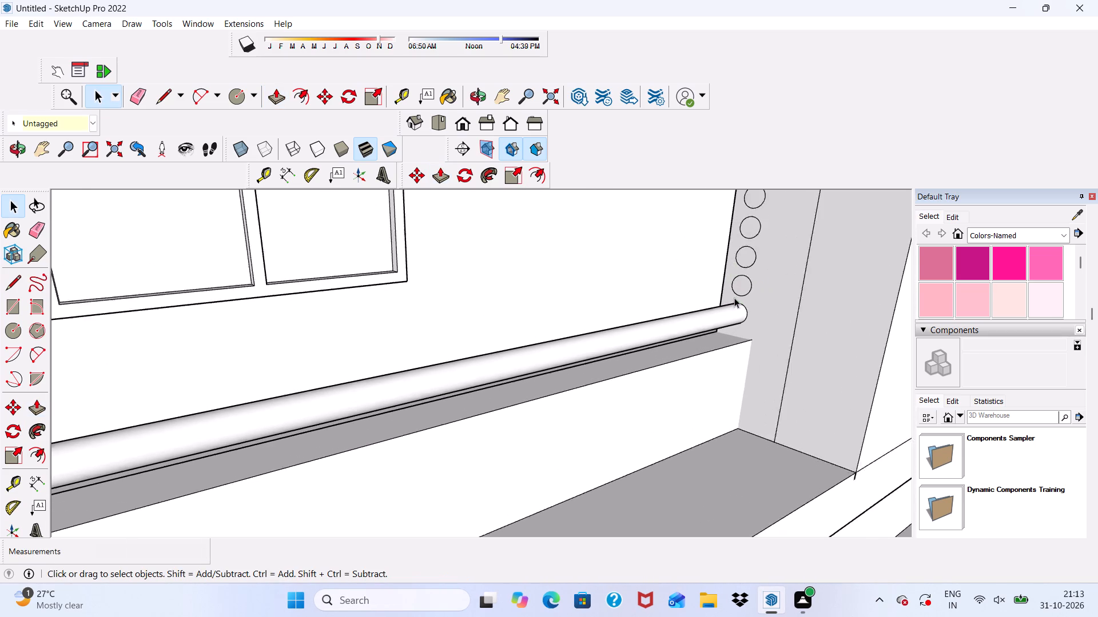
pyautogui.scroll(1, 734, 298)
pyautogui.scroll(-1, 734, 297)
pyautogui.click(739, 283)
pyautogui.click(443, 171)
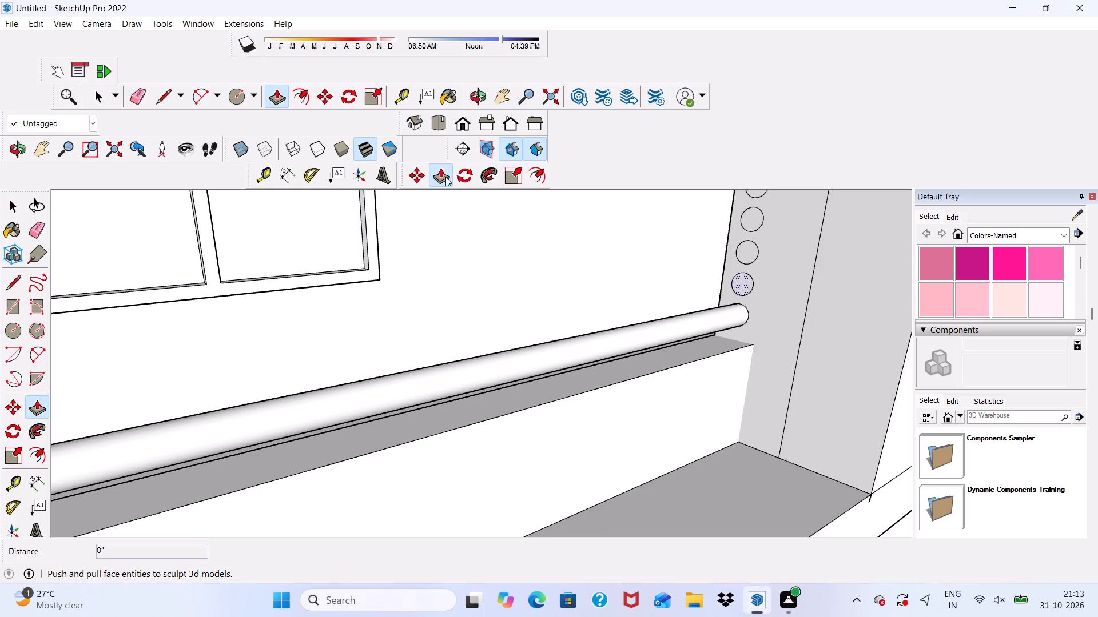
pyautogui.scroll(3, 811, 303)
pyautogui.click(727, 271)
pyautogui.scroll(-5, 551, 293)
pyautogui.scroll(1, 571, 311)
pyautogui.scroll(-6, 569, 316)
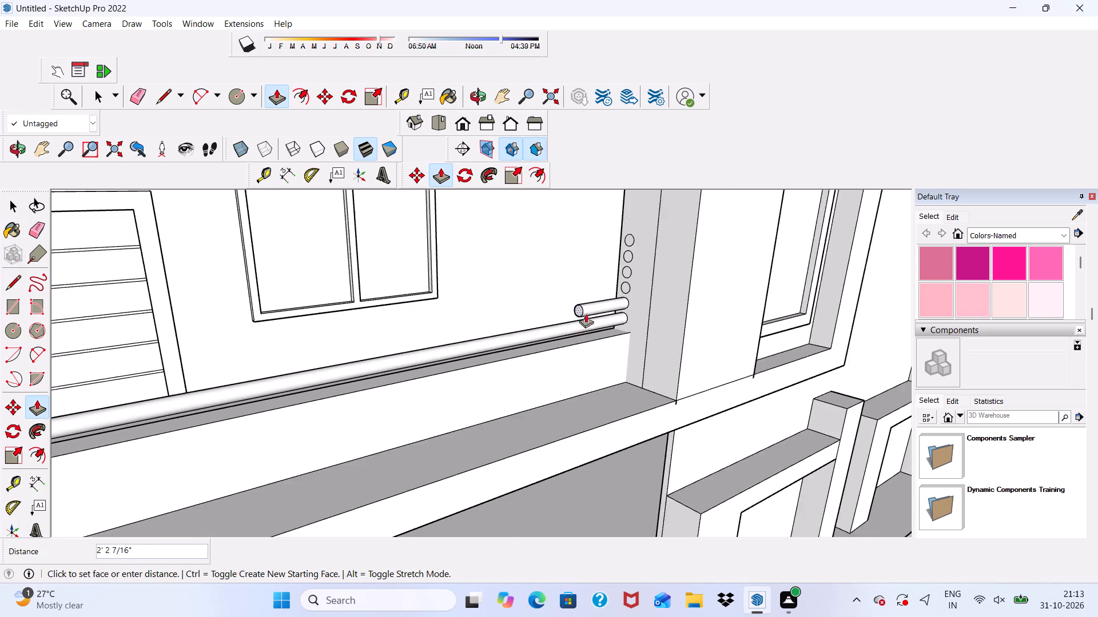
pyautogui.scroll(-13, 586, 314)
pyautogui.scroll(5, 445, 322)
pyautogui.scroll(4, 483, 368)
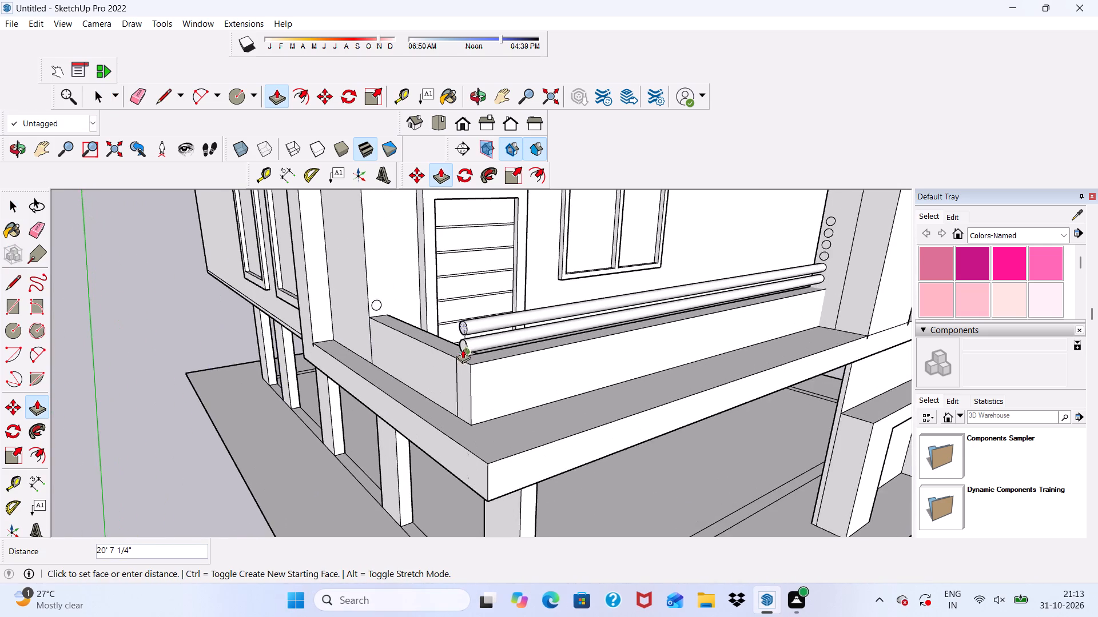
pyautogui.scroll(2, 463, 348)
pyautogui.click(462, 347)
# Push/Pull the third circle from the bottom 20' 7 1/4", flush with the ends of the front rails below.
pyautogui.scroll(-4, 475, 355)
pyautogui.scroll(8, 808, 278)
pyautogui.press('space')
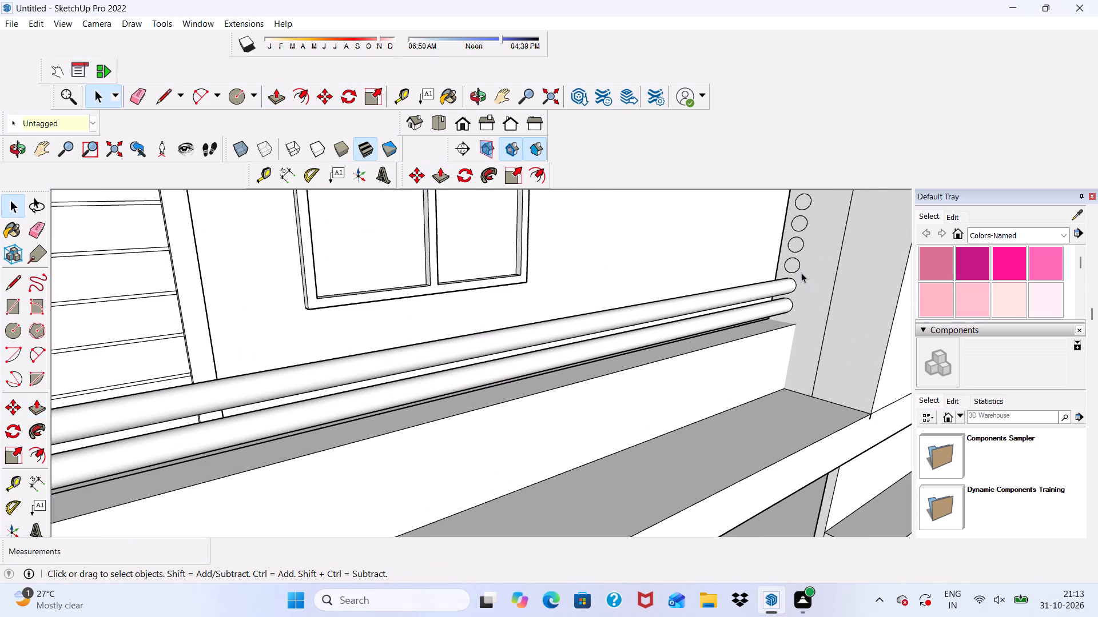
pyautogui.click(792, 262)
pyautogui.click(435, 175)
pyautogui.scroll(7, 798, 269)
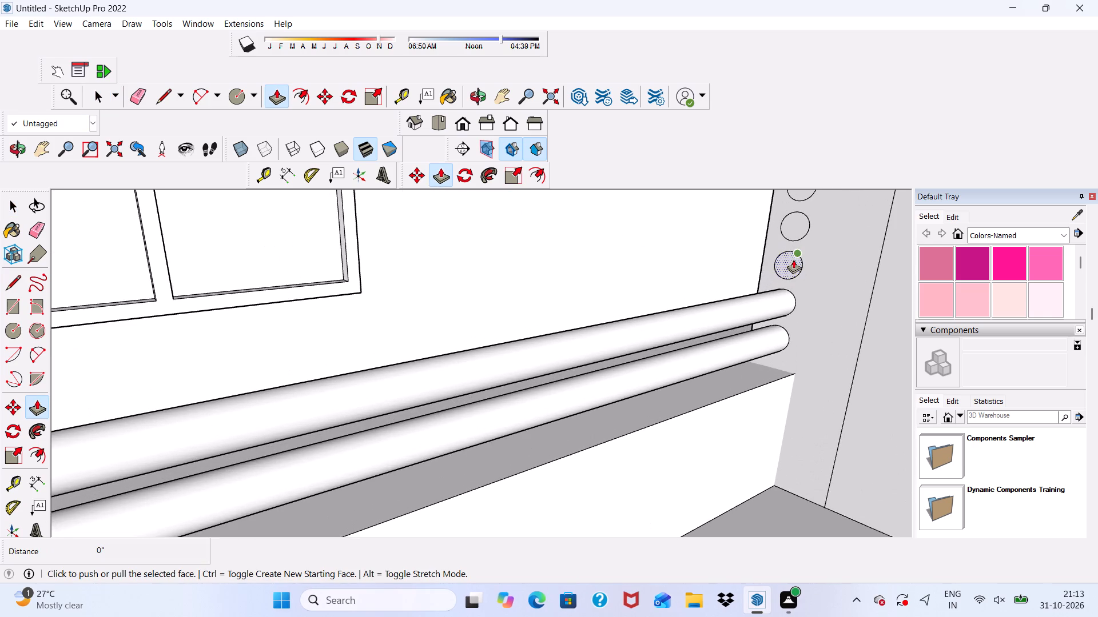
pyautogui.click(793, 259)
pyautogui.scroll(-5, 540, 281)
pyautogui.scroll(-19, 618, 284)
pyautogui.scroll(4, 580, 254)
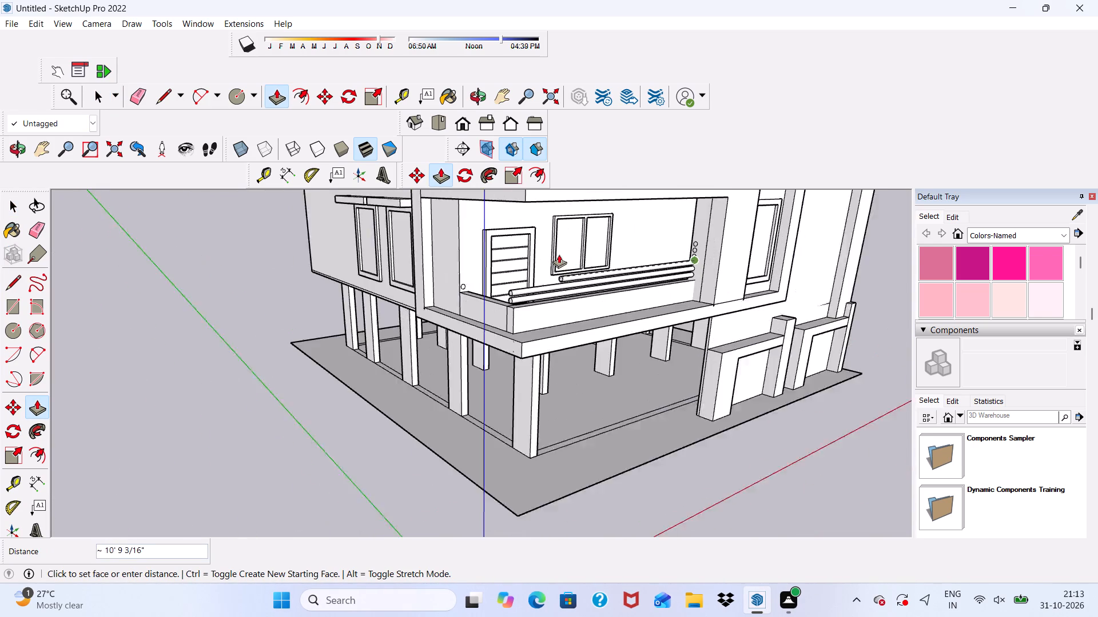
pyautogui.scroll(2, 559, 254)
pyautogui.scroll(6, 508, 274)
pyautogui.click(507, 316)
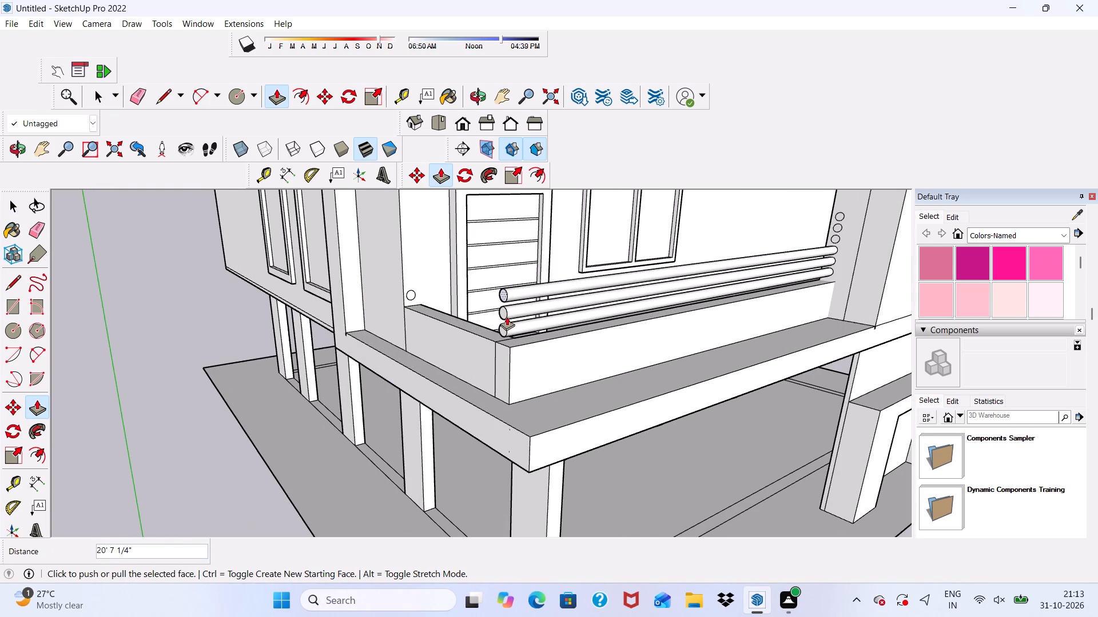
# Push/Pull the fourth circle from the bottom 20' 7 1/4", flush with the ends of the three front rails below.
pyautogui.scroll(-6, 482, 315)
pyautogui.scroll(14, 717, 255)
pyautogui.press('space')
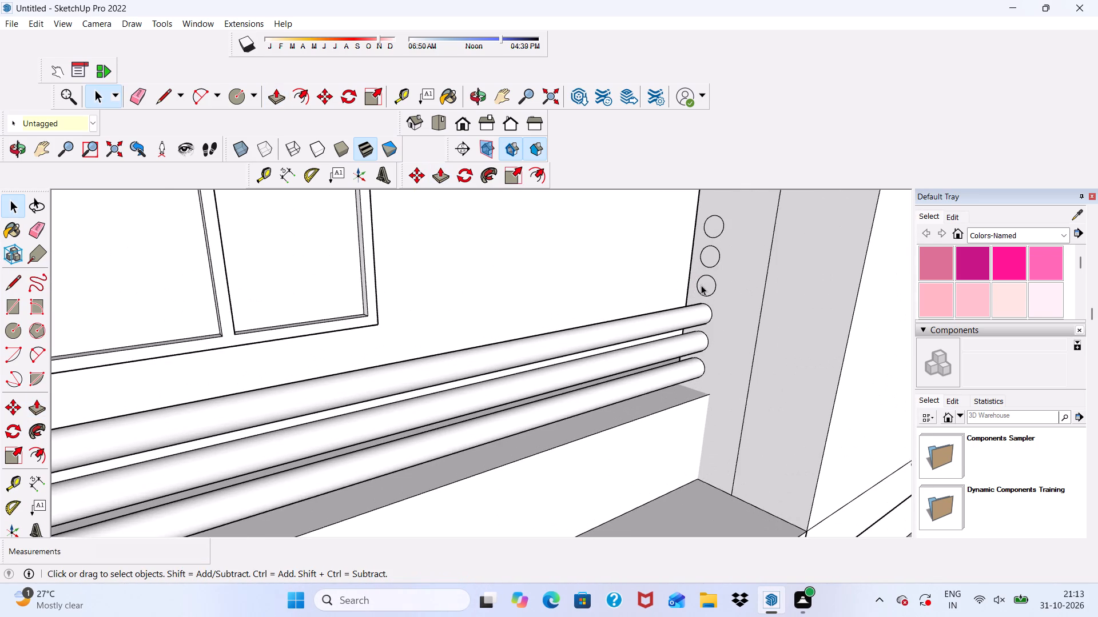
pyautogui.click(701, 285)
pyautogui.click(273, 94)
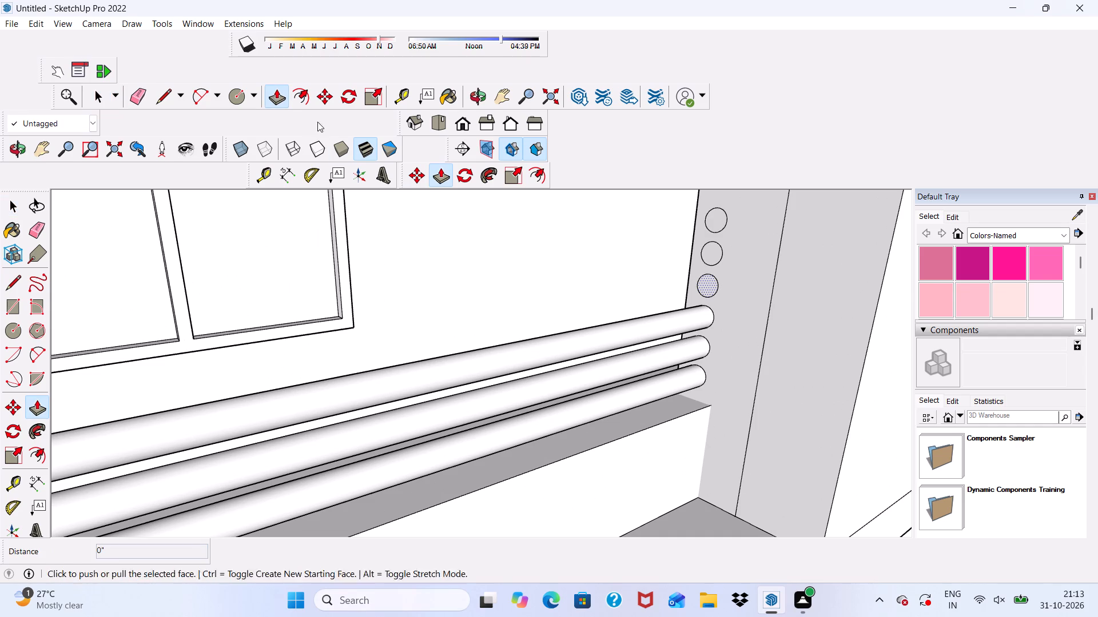
pyautogui.click(712, 283)
pyautogui.scroll(-8, 608, 282)
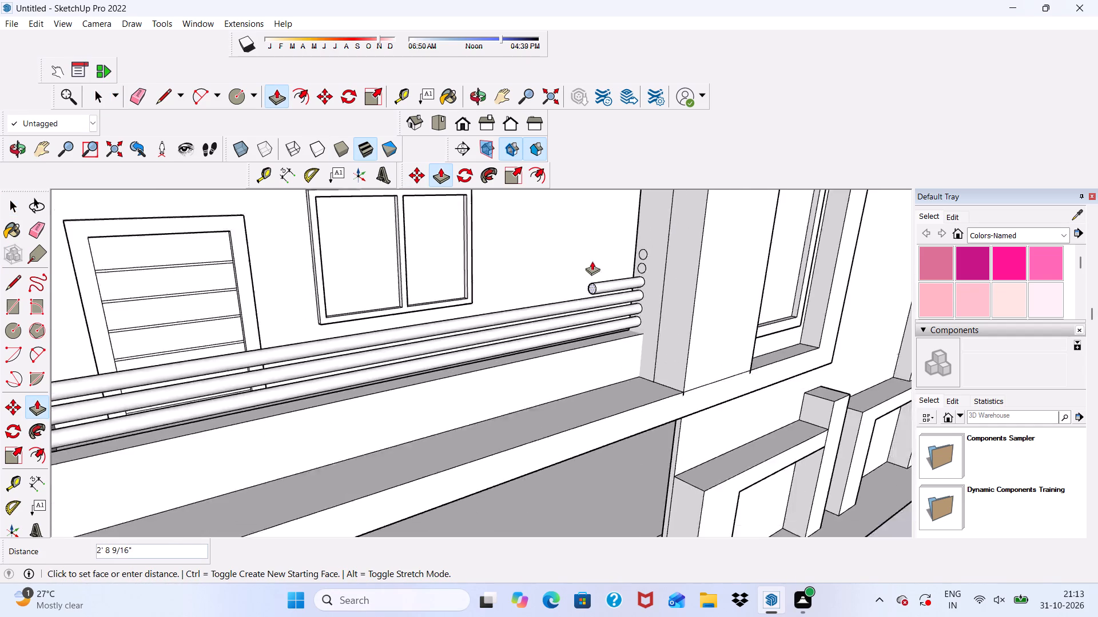
pyautogui.scroll(-8, 592, 261)
pyautogui.scroll(11, 479, 281)
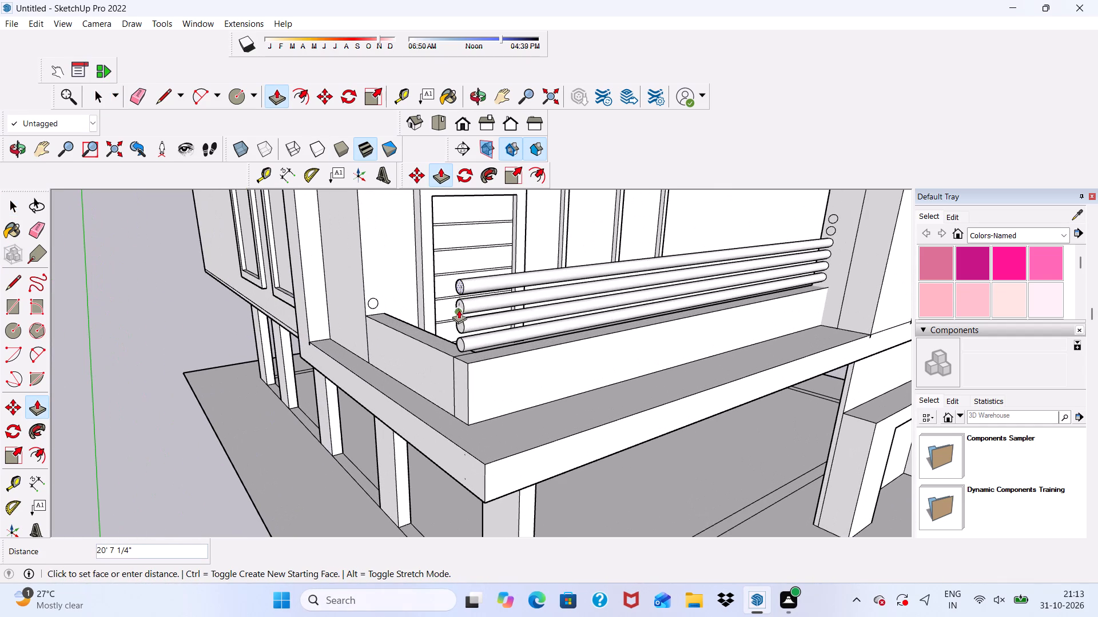
pyautogui.click(459, 307)
# Push/Pull the fifth circle from the bottom 20' 7 1/4", flush with the ends of the four front rails below.
pyautogui.press('space')
pyautogui.scroll(7, 836, 226)
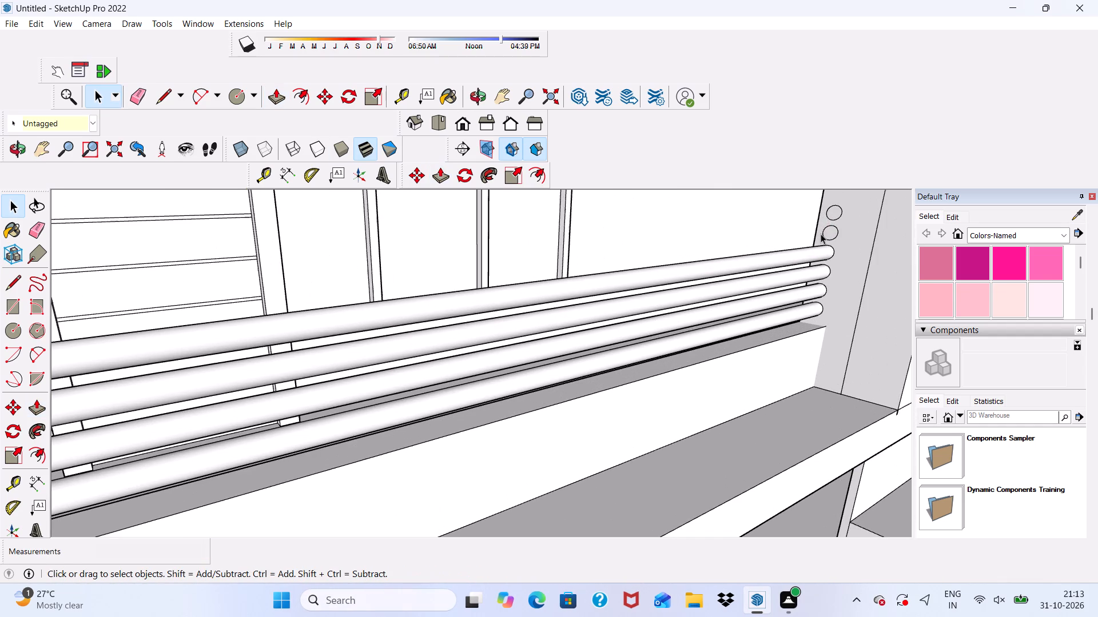
pyautogui.click(826, 233)
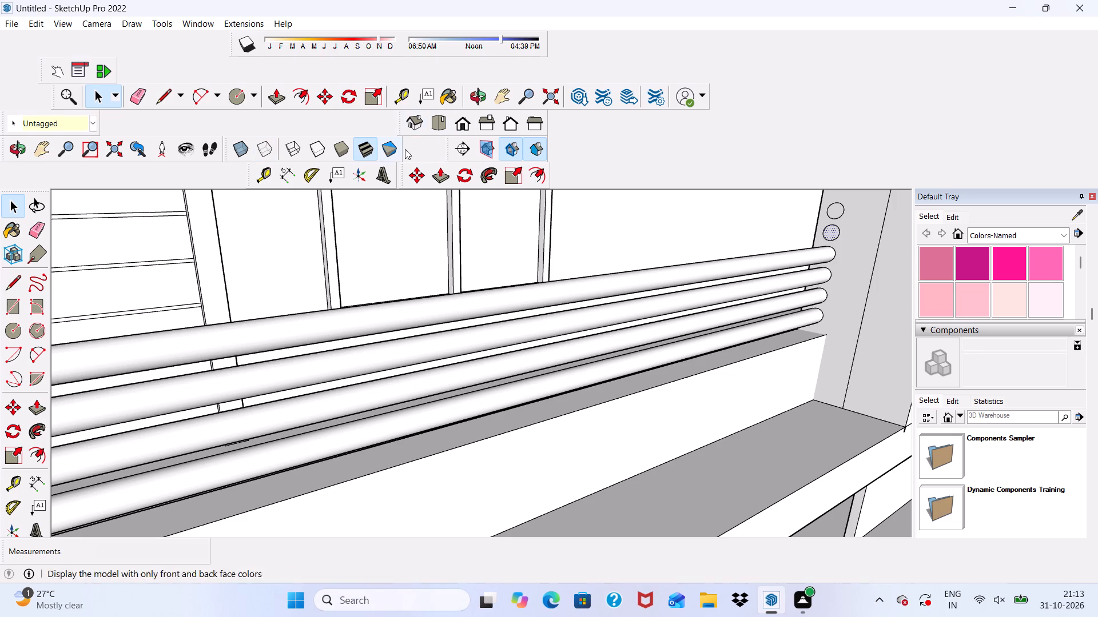
pyautogui.click(444, 177)
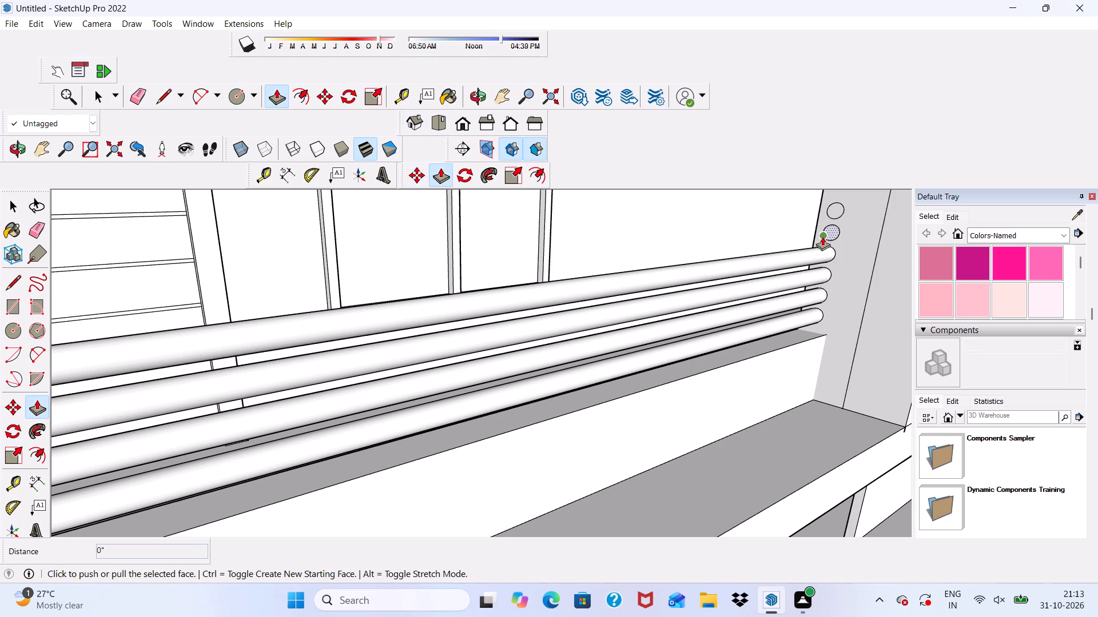
pyautogui.scroll(2, 837, 218)
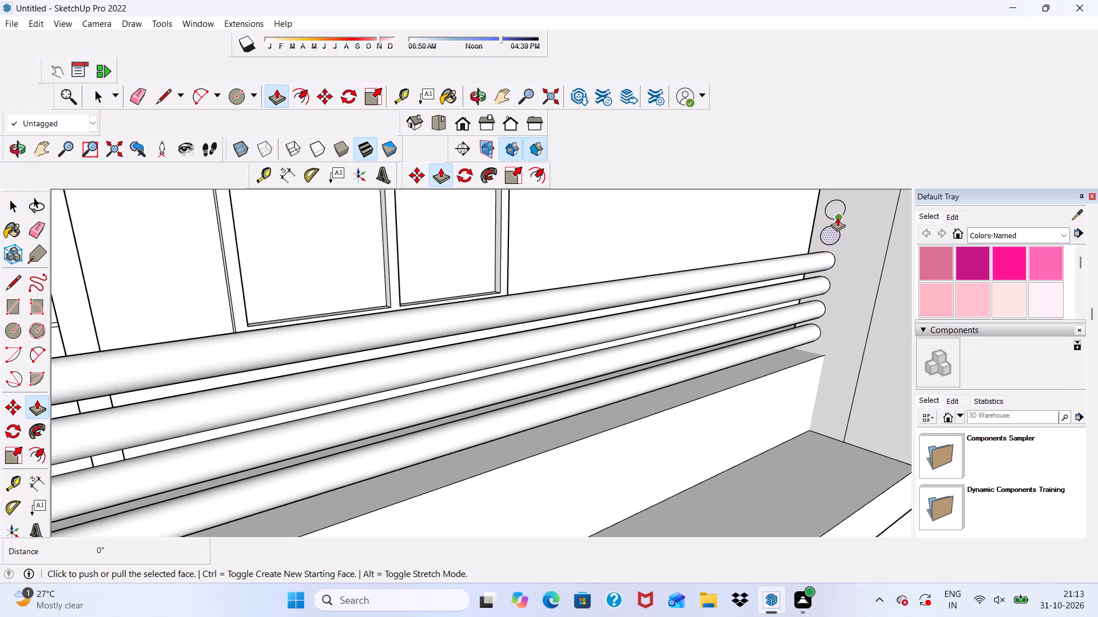
pyautogui.scroll(3, 838, 218)
pyautogui.click(834, 235)
pyautogui.scroll(-14, 622, 218)
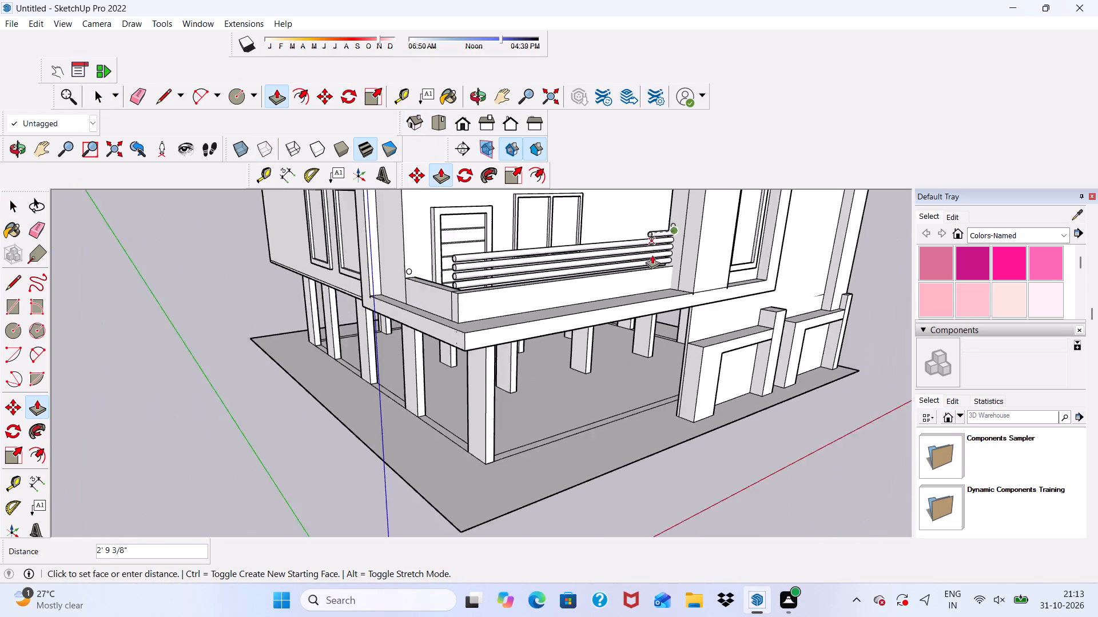
pyautogui.scroll(-2, 652, 255)
pyautogui.scroll(12, 475, 243)
pyautogui.click(506, 271)
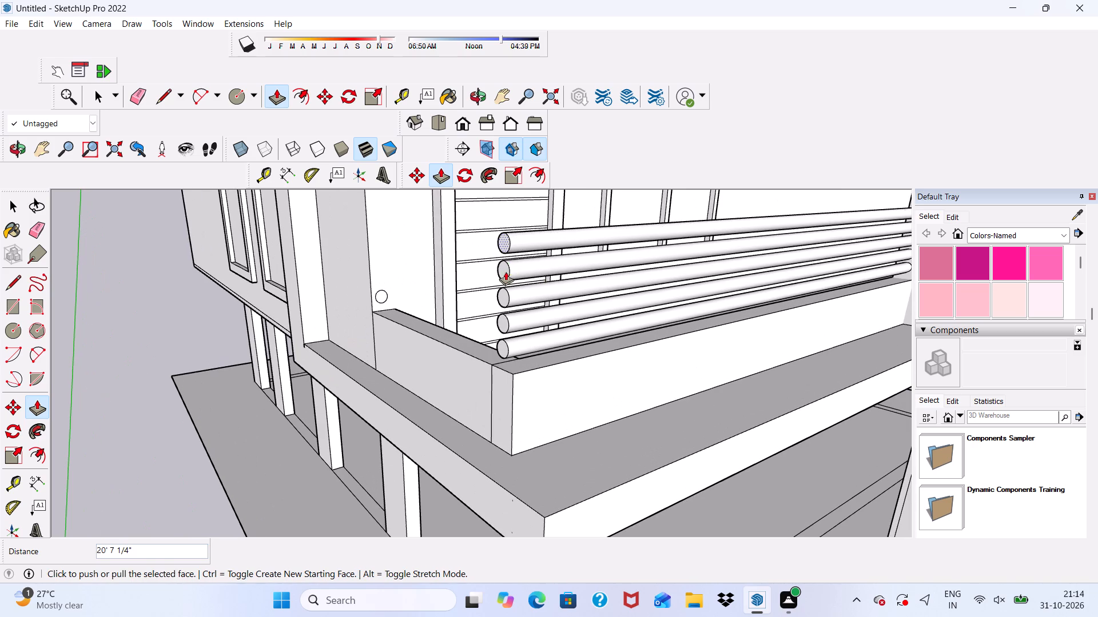
# Push/Pull the circle above the side parapet about 6' 9 7/8" to the corner, forming the lowest side rail across the lowest front rail.
pyautogui.scroll(7, 411, 286)
pyautogui.press('space')
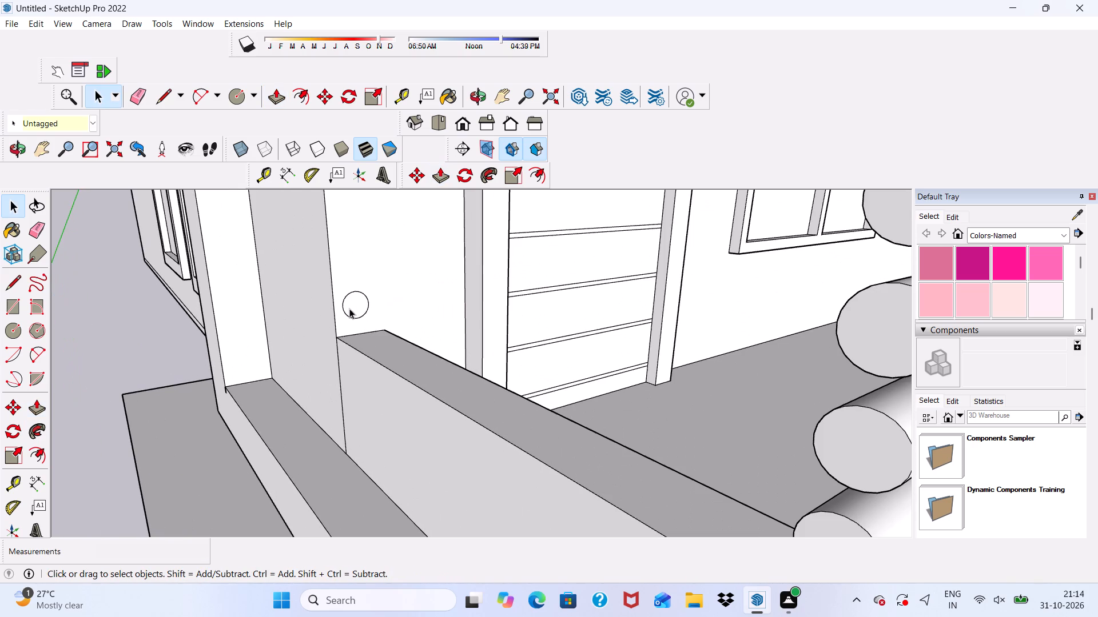
pyautogui.click(349, 308)
pyautogui.click(444, 168)
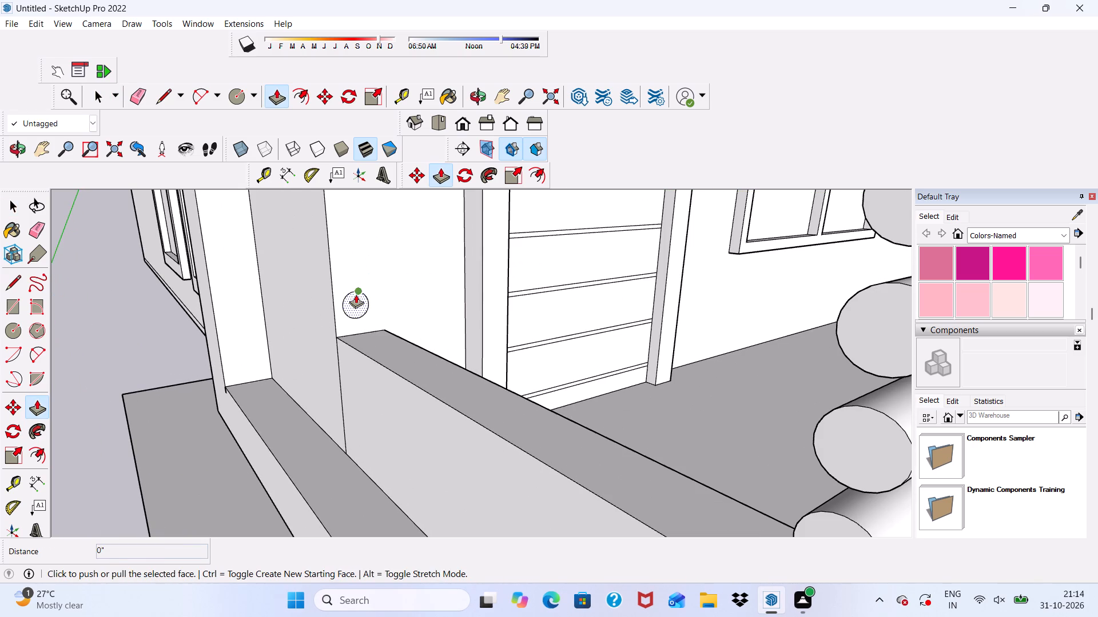
pyautogui.click(356, 294)
pyautogui.scroll(-3, 400, 308)
pyautogui.scroll(-6, 494, 312)
pyautogui.scroll(4, 615, 362)
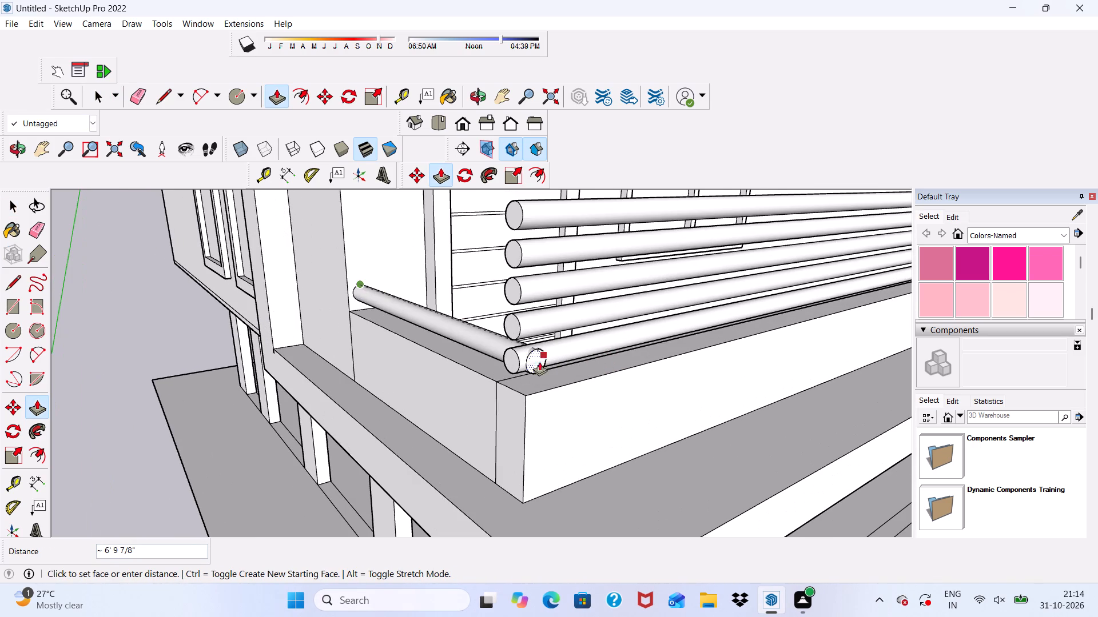
pyautogui.click(536, 361)
pyautogui.press('space')
# Copy the lowest side rail 6 3/4" straight up, level with the second front rail.
pyautogui.scroll(3, 384, 332)
pyautogui.click(408, 305)
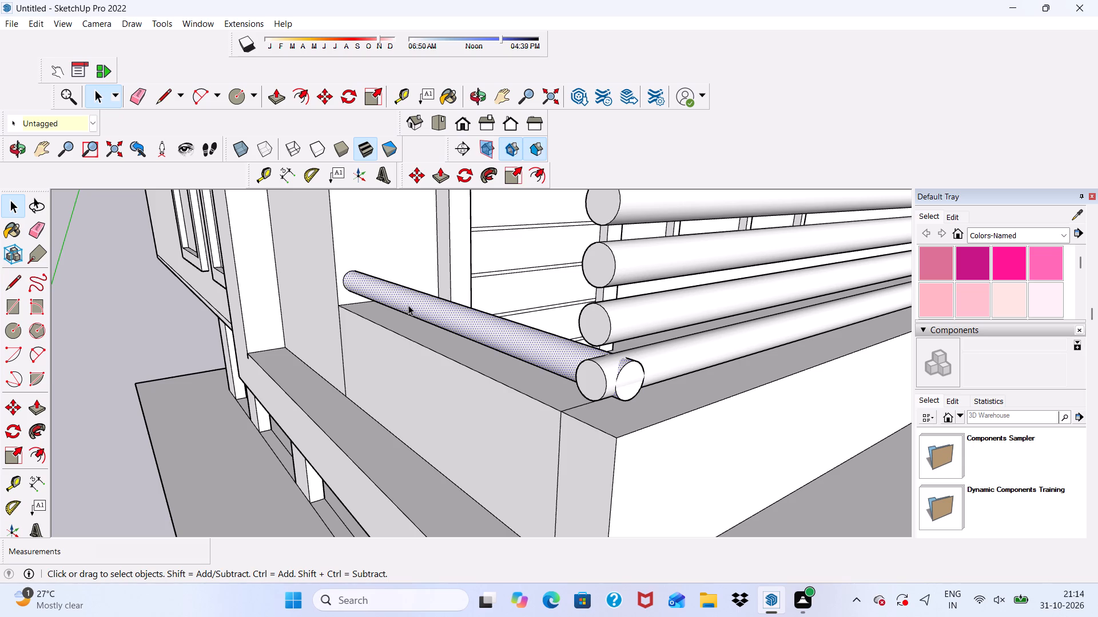
pyautogui.click(412, 175)
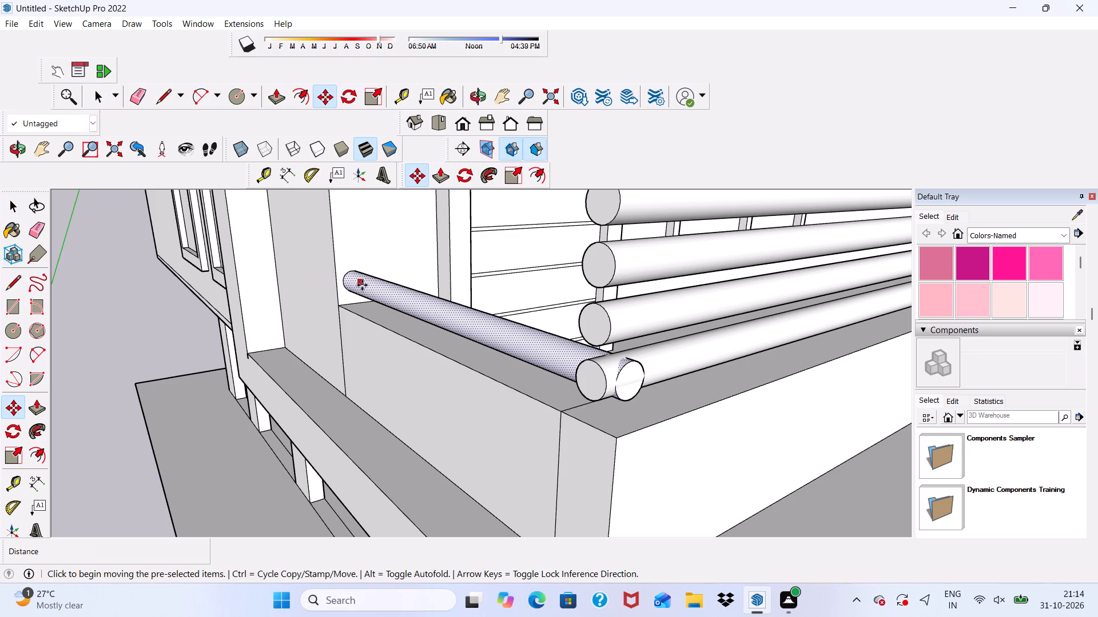
pyautogui.click(351, 289)
pyautogui.scroll(-2, 352, 271)
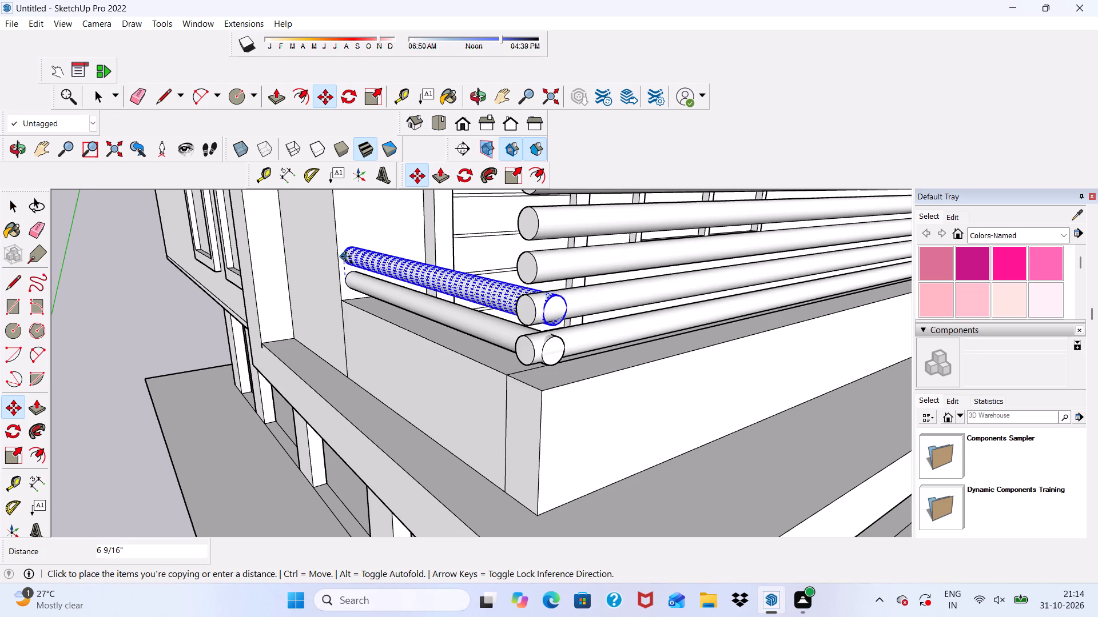
pyautogui.scroll(3, 345, 253)
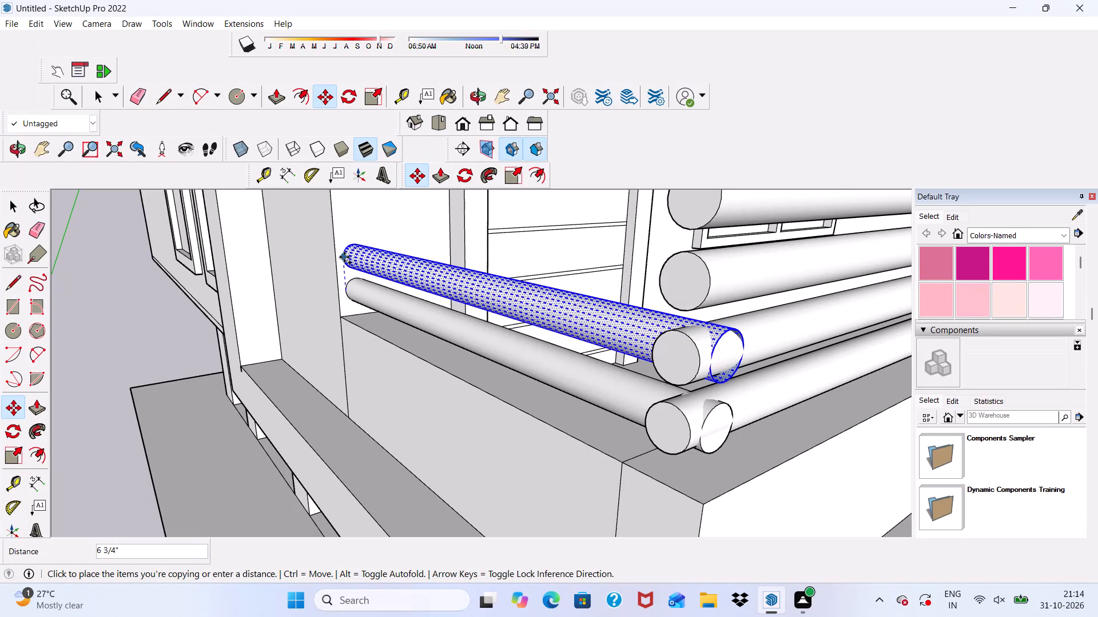
pyautogui.click(344, 257)
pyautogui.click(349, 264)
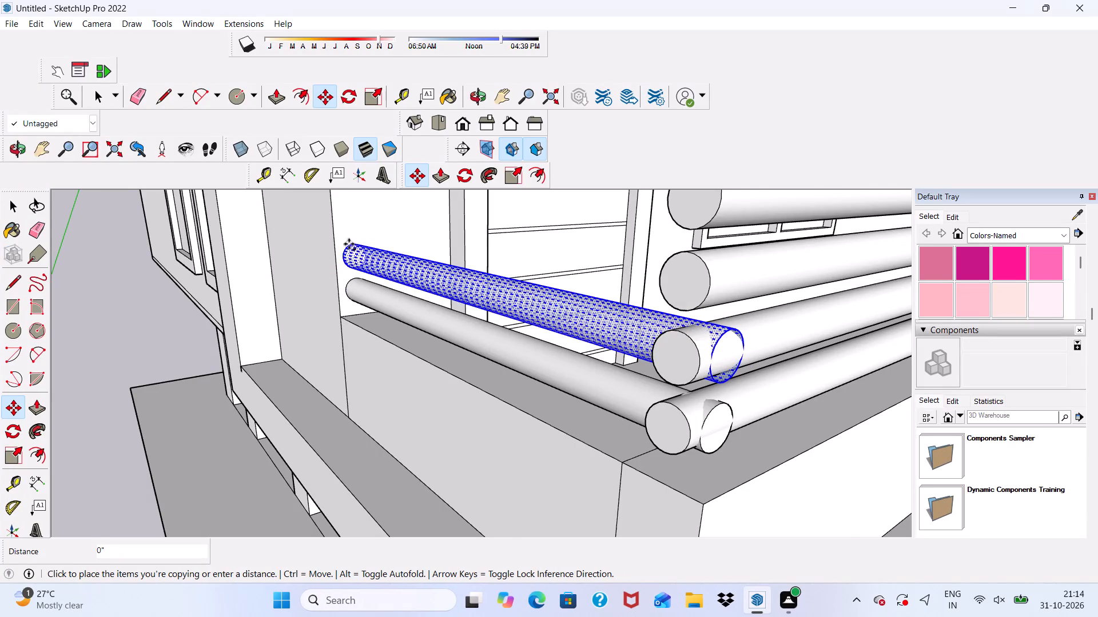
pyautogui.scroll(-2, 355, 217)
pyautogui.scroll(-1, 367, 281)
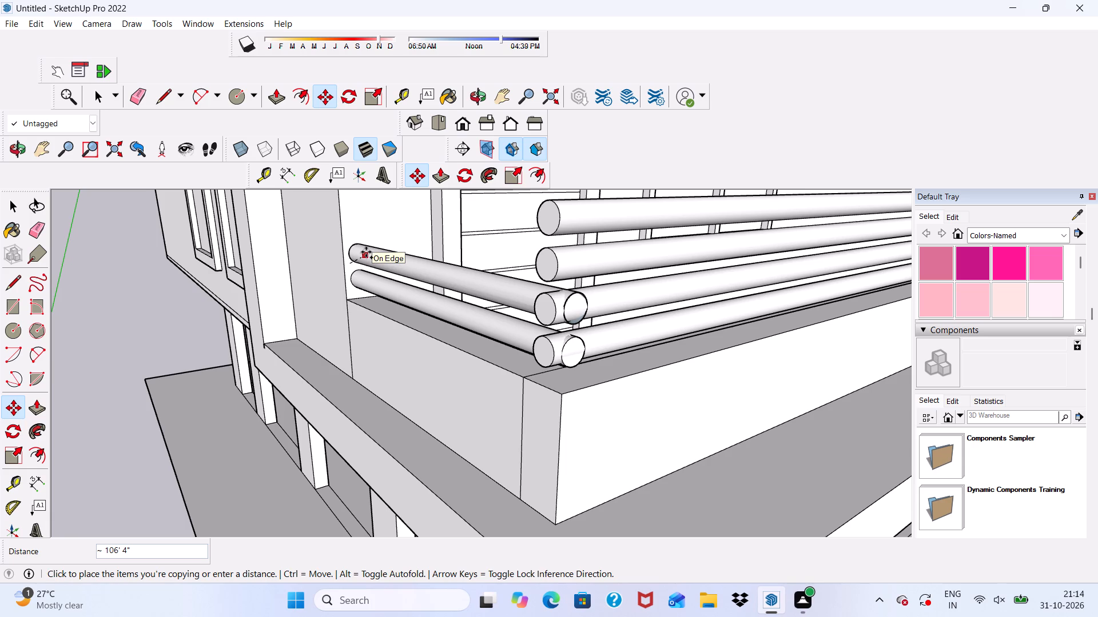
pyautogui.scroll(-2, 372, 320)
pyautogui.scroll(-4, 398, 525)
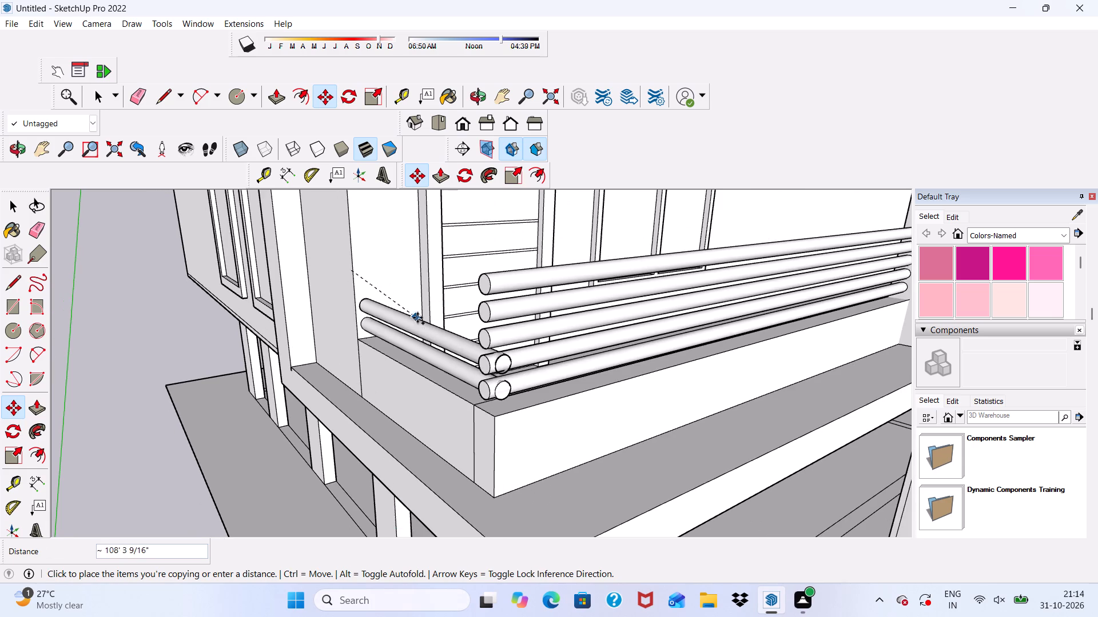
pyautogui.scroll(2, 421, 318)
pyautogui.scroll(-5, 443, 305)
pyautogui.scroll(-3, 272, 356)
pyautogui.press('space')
# Copy the second side rail 7 1/2" straight up, level with the third front rail.
pyautogui.scroll(-4, 354, 364)
pyautogui.scroll(10, 332, 348)
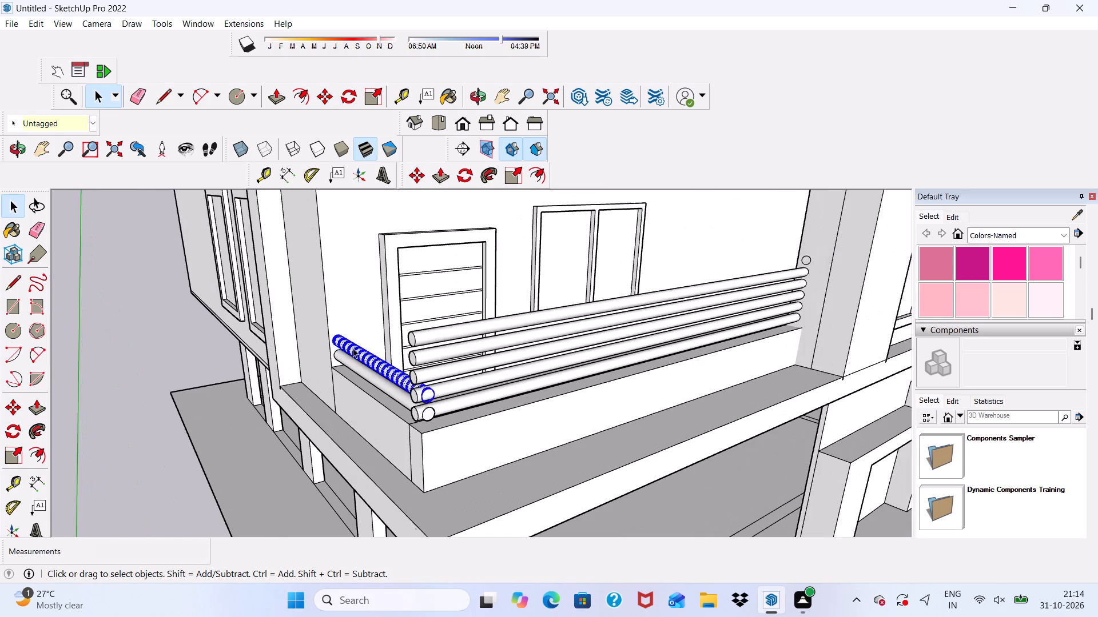
pyautogui.click(416, 174)
pyautogui.scroll(4, 344, 301)
pyautogui.scroll(-1, 337, 364)
pyautogui.scroll(4, 335, 391)
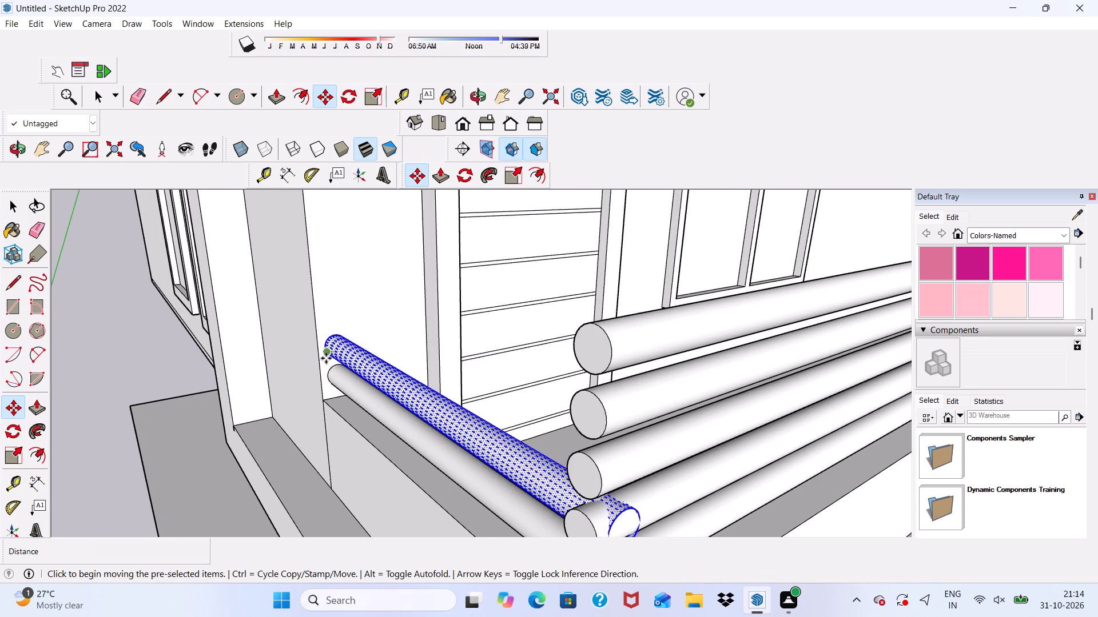
pyautogui.click(326, 358)
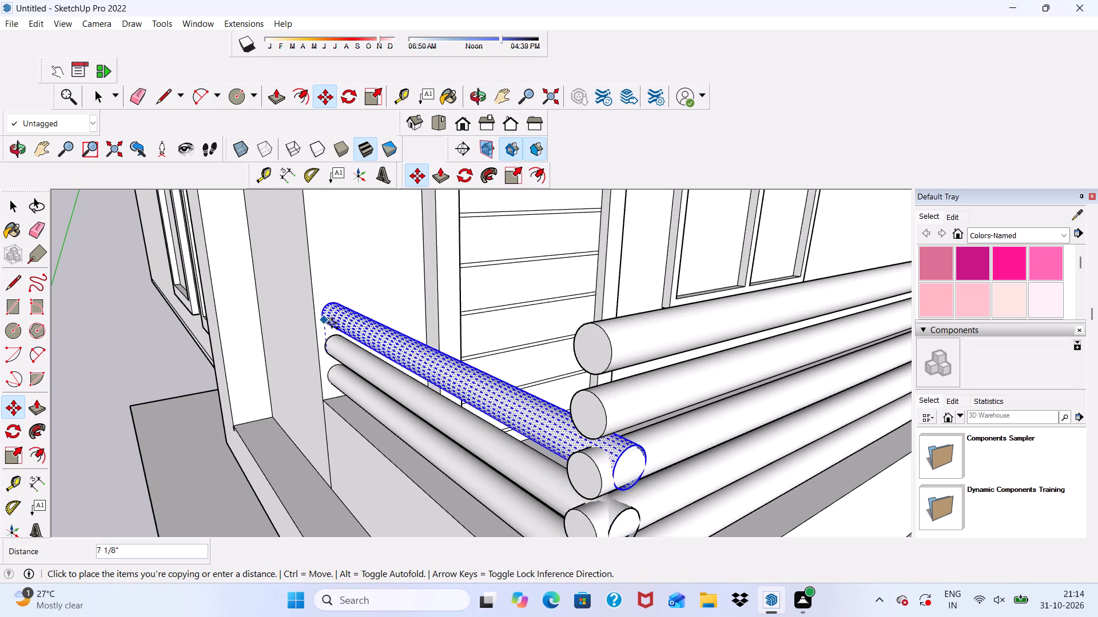
pyautogui.scroll(4, 332, 322)
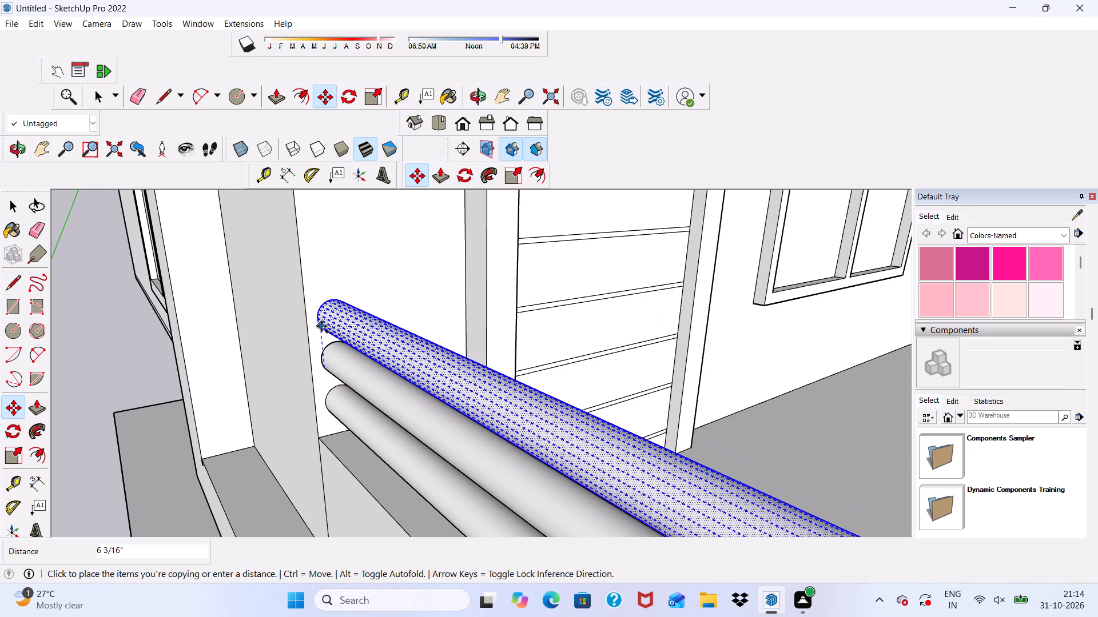
pyautogui.scroll(-1, 321, 326)
pyautogui.moveTo(321, 326); pyautogui.dragTo(390, 301, button='middle')
pyautogui.scroll(-2, 365, 306)
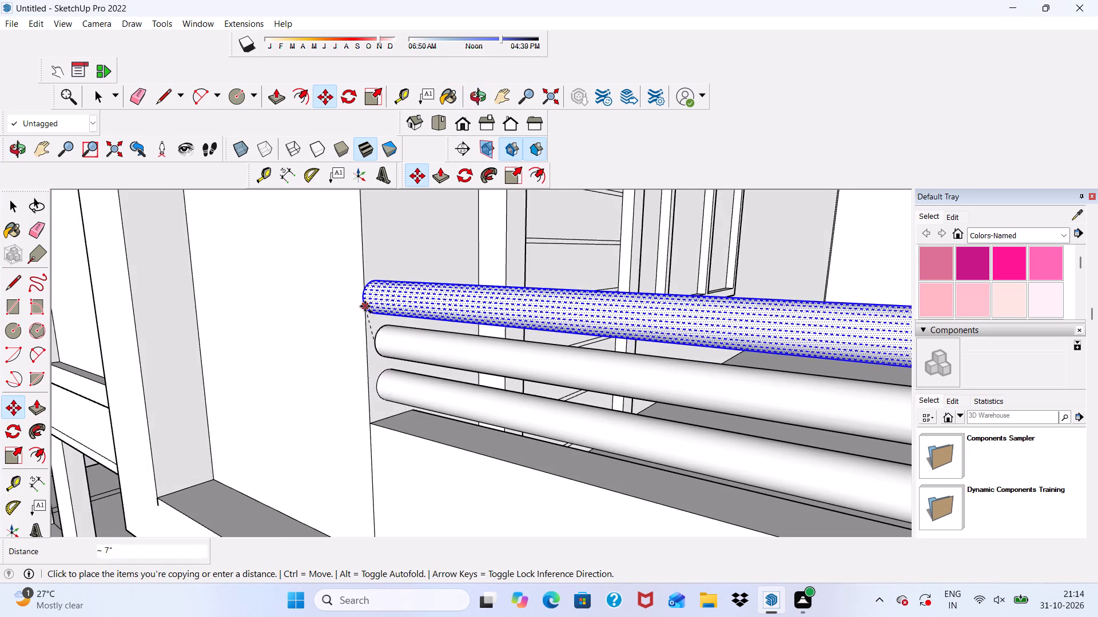
pyautogui.scroll(-4, 365, 306)
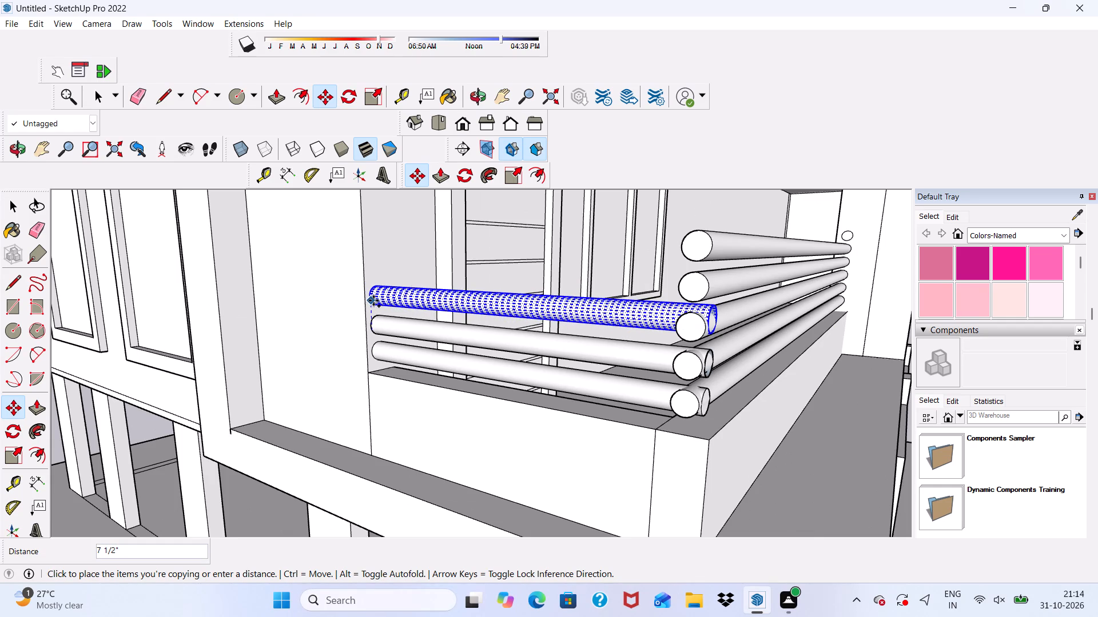
pyautogui.click(373, 301)
# Copy the third side rail 5 1/2" straight up, level with the fourth front rail.
pyautogui.scroll(2, 373, 301)
pyautogui.click(373, 301)
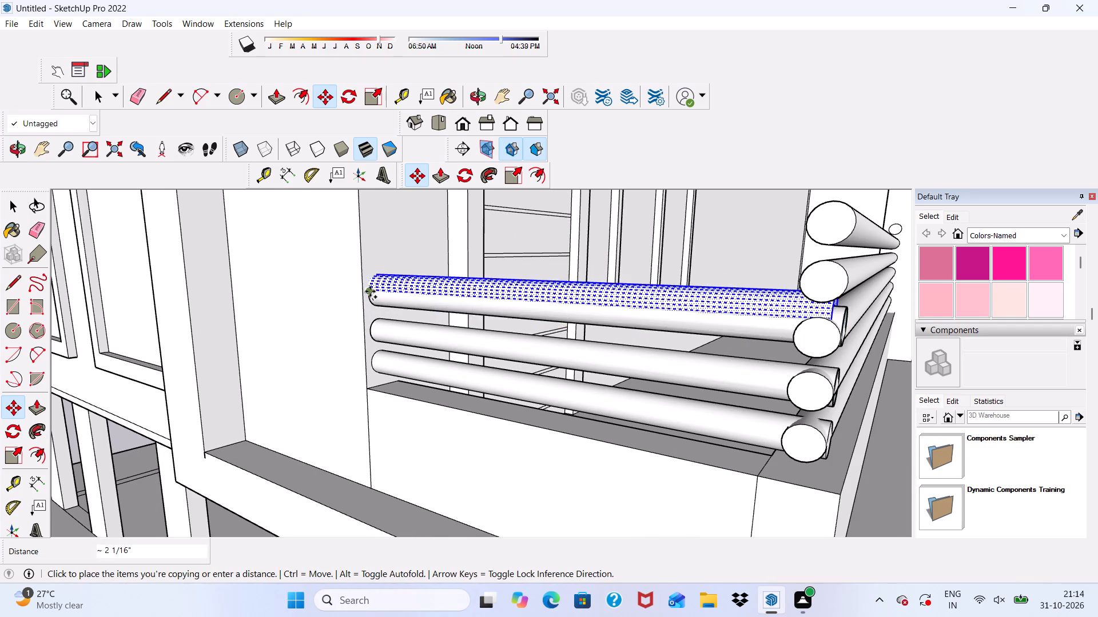
pyautogui.scroll(-3, 369, 294)
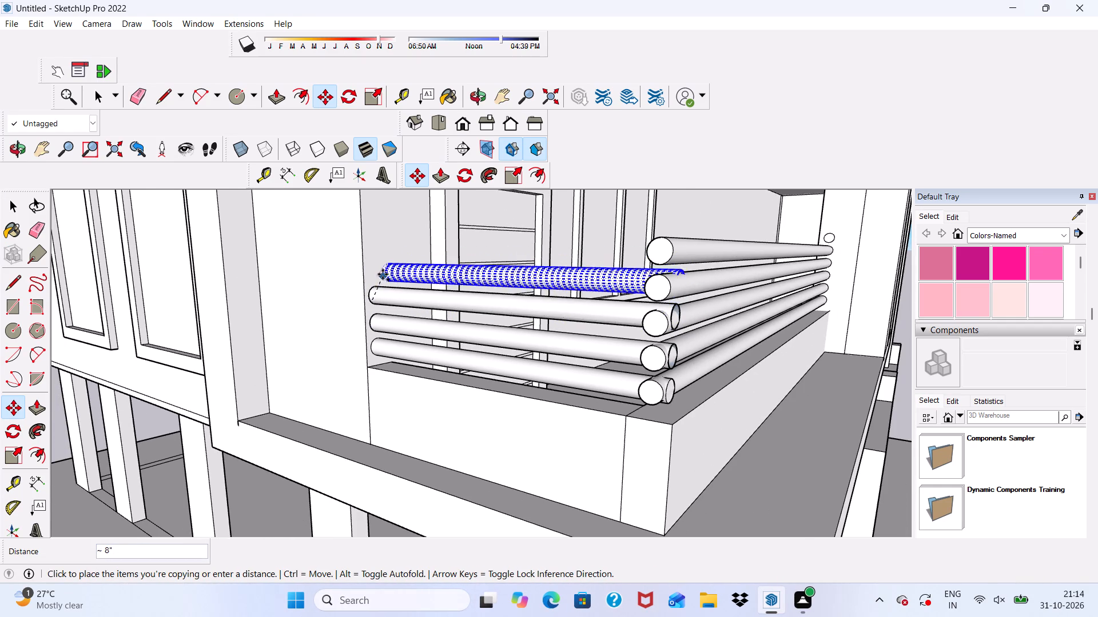
pyautogui.scroll(4, 382, 272)
pyautogui.scroll(-3, 365, 276)
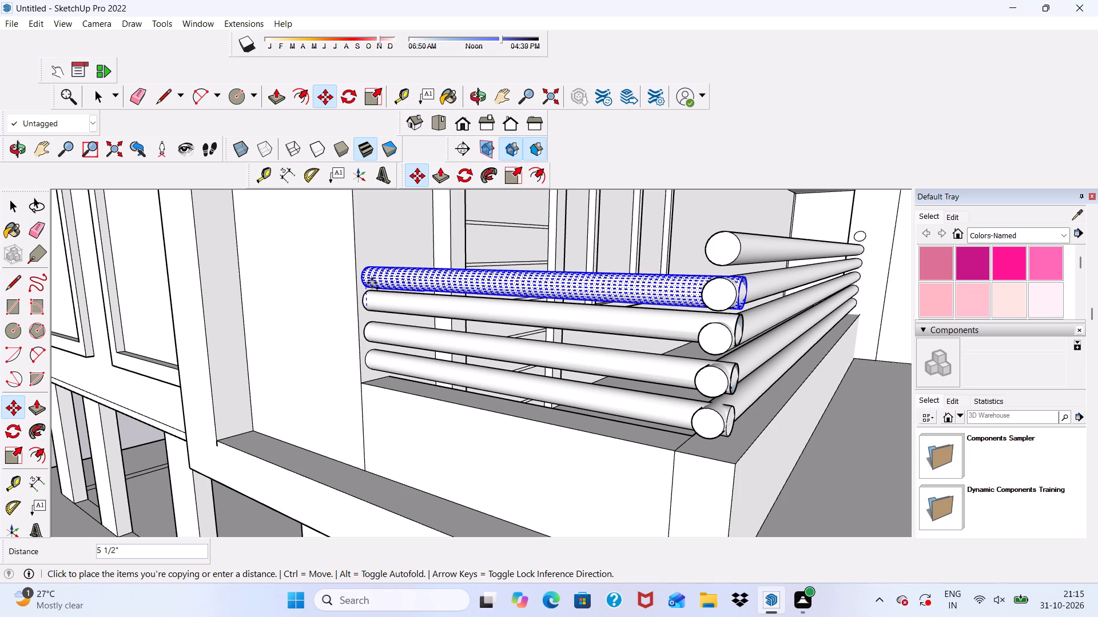
pyautogui.click(372, 283)
# Copy the fourth side rail 7 1/8" straight up, level with the top front rail, and clear the selection.
pyautogui.scroll(3, 371, 279)
pyautogui.scroll(-4, 369, 289)
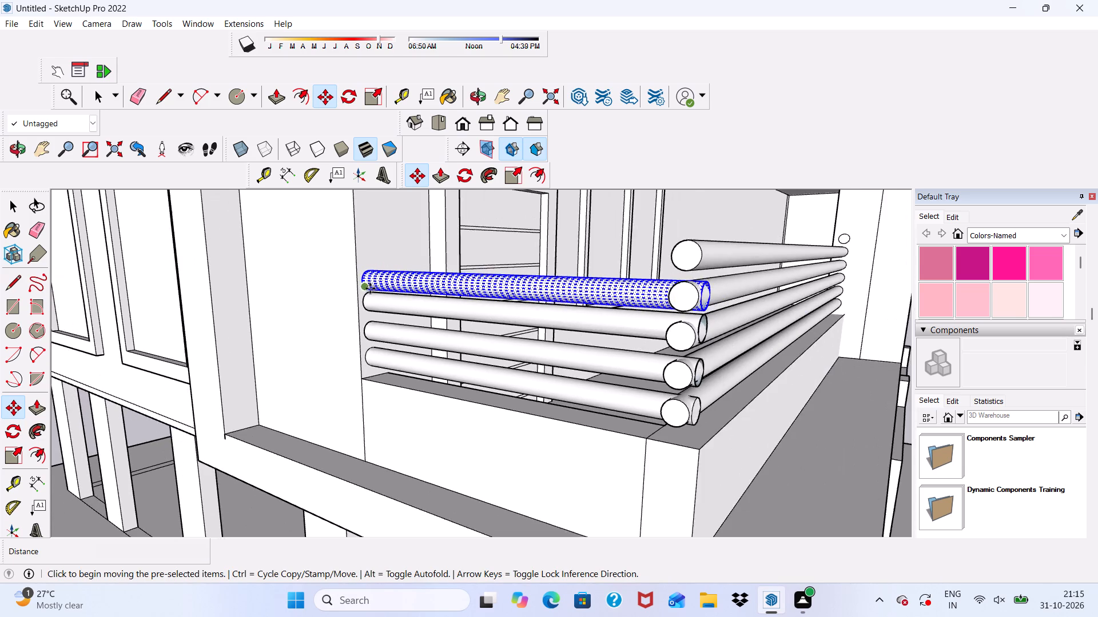
pyautogui.scroll(4, 369, 290)
pyautogui.click(369, 286)
pyautogui.scroll(-2, 368, 283)
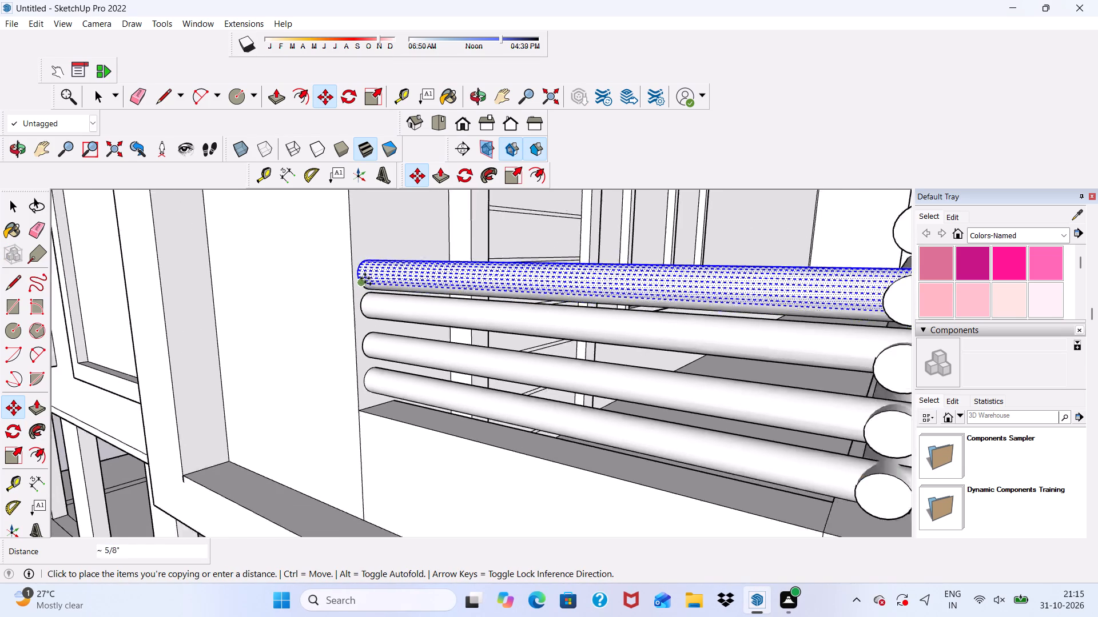
pyautogui.scroll(-4, 365, 278)
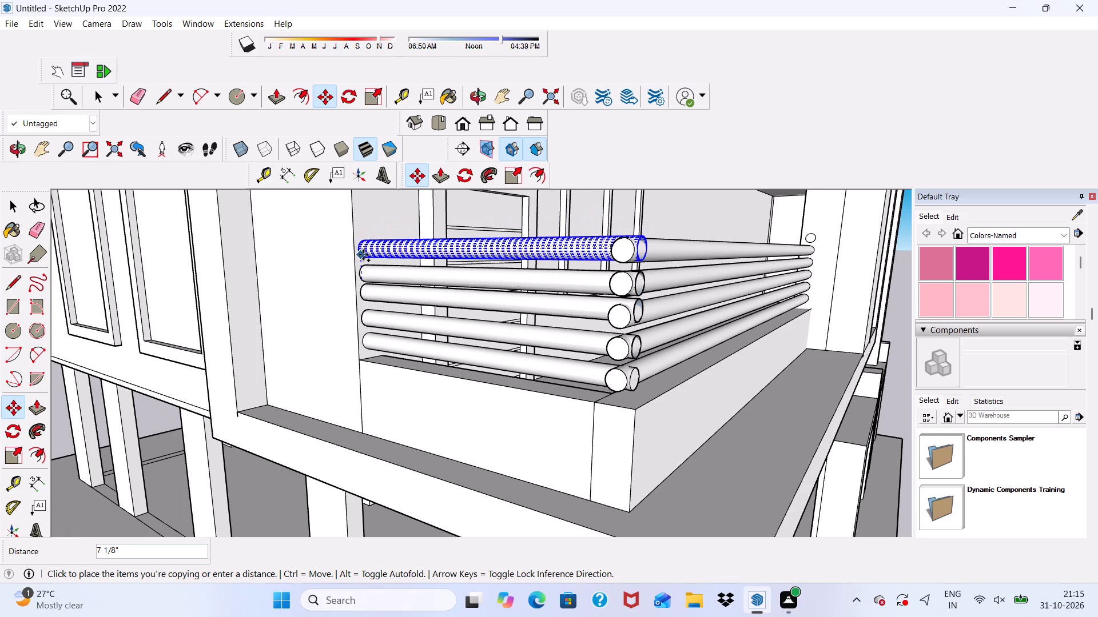
pyautogui.click(364, 255)
pyautogui.scroll(-10, 364, 255)
pyautogui.press('space')
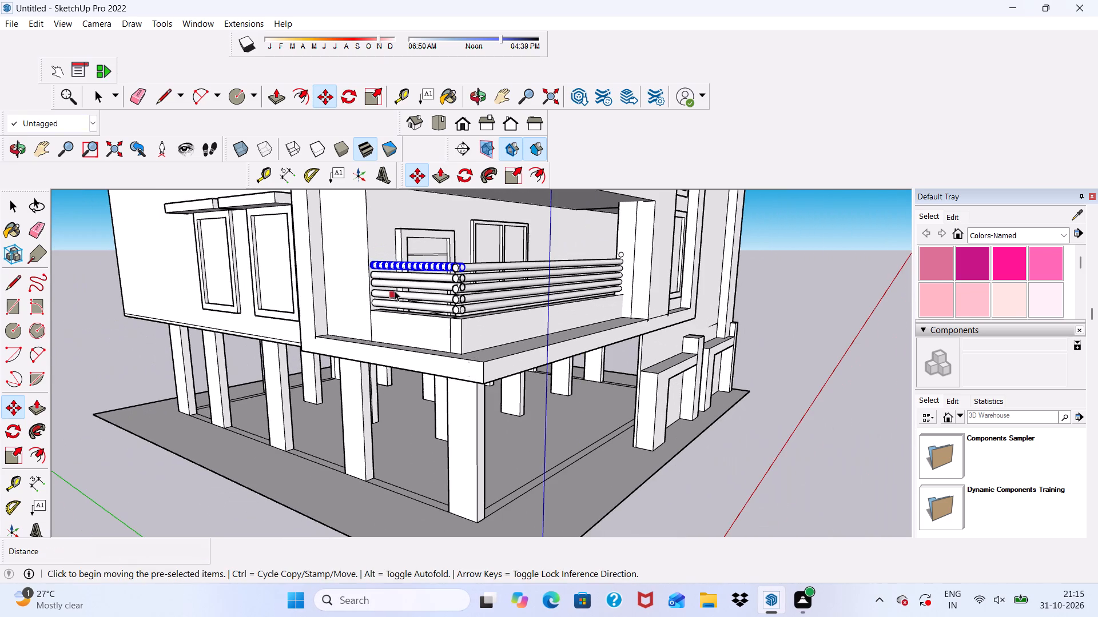
pyautogui.click(771, 482)
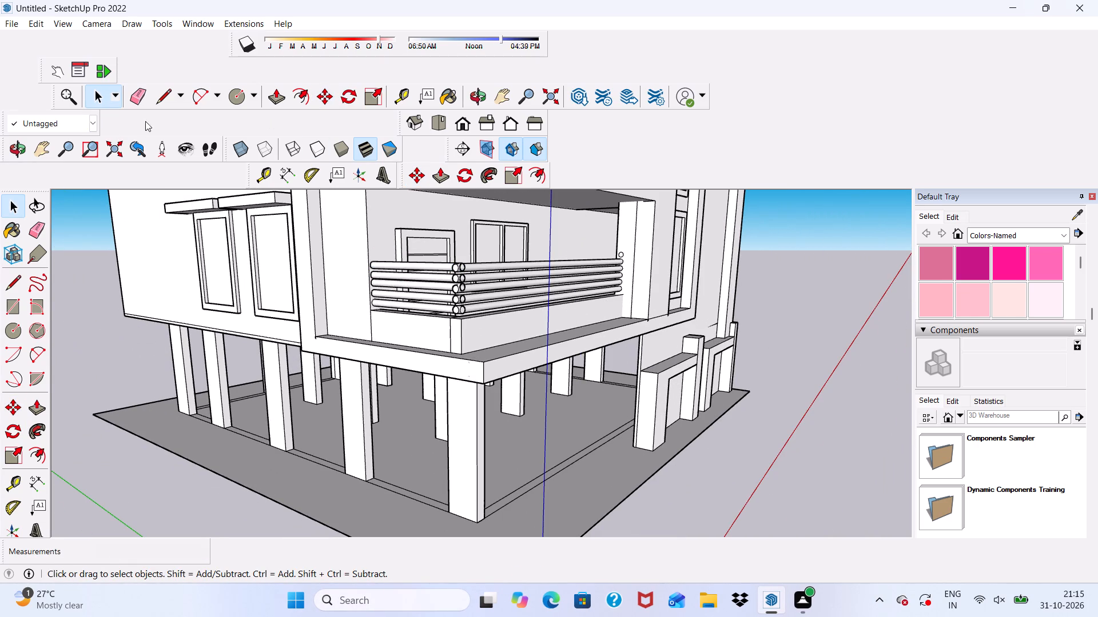
# Erase the unused circle on the column face above the top front rail.
pyautogui.click(146, 104)
pyautogui.scroll(4, 599, 249)
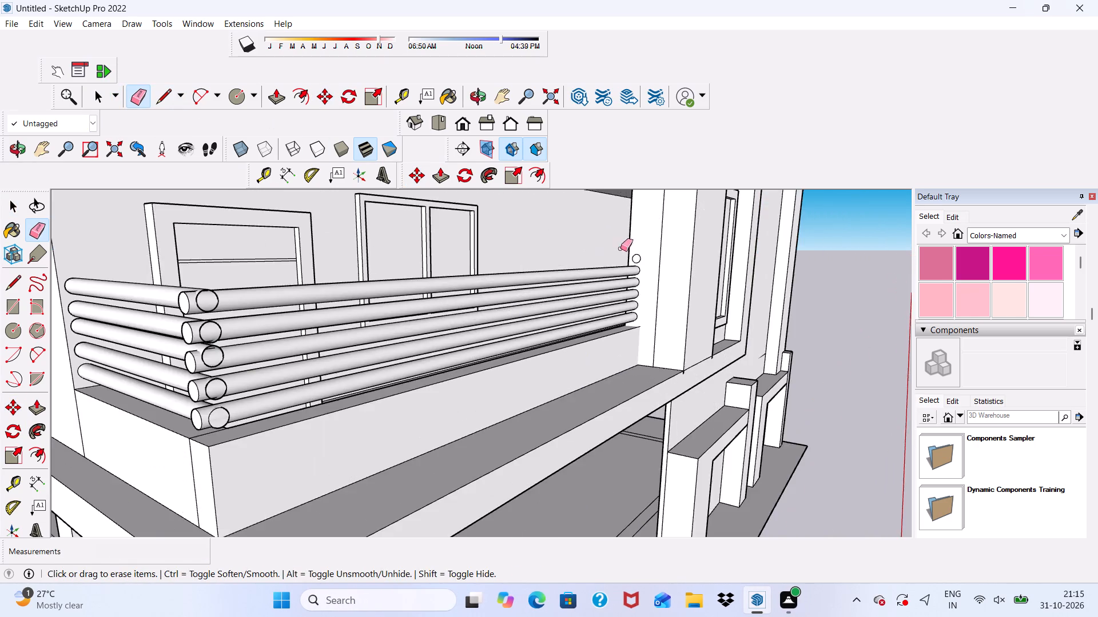
pyautogui.scroll(8, 620, 249)
pyautogui.moveTo(640, 256); pyautogui.dragTo(642, 266)
pyautogui.scroll(-9, 557, 262)
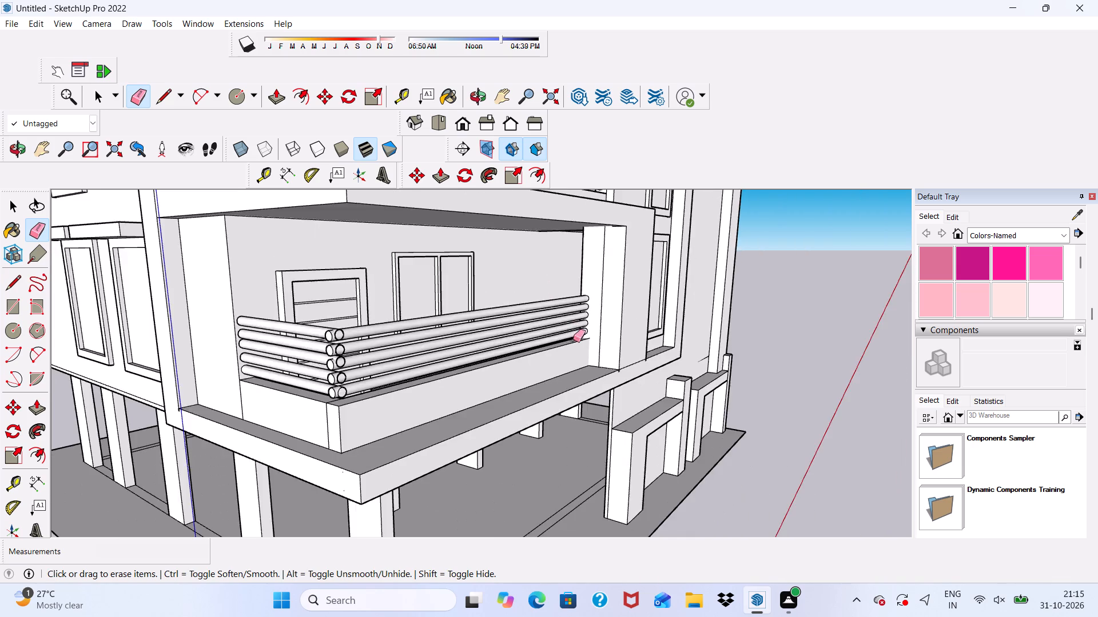
pyautogui.scroll(-10, 573, 339)
pyautogui.scroll(19, 583, 242)
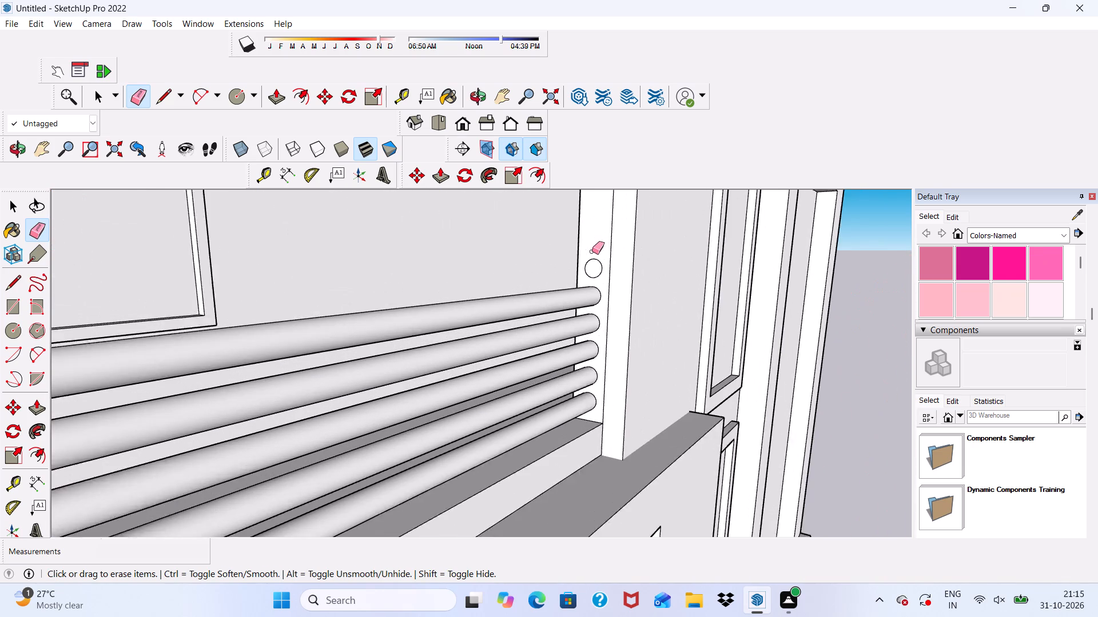
pyautogui.click(594, 260)
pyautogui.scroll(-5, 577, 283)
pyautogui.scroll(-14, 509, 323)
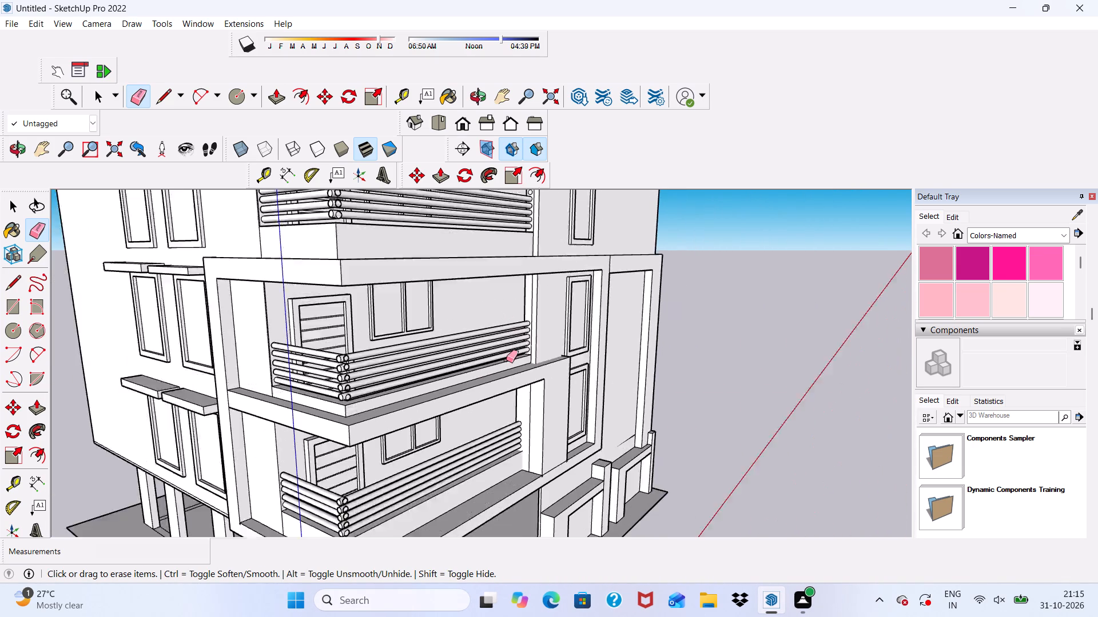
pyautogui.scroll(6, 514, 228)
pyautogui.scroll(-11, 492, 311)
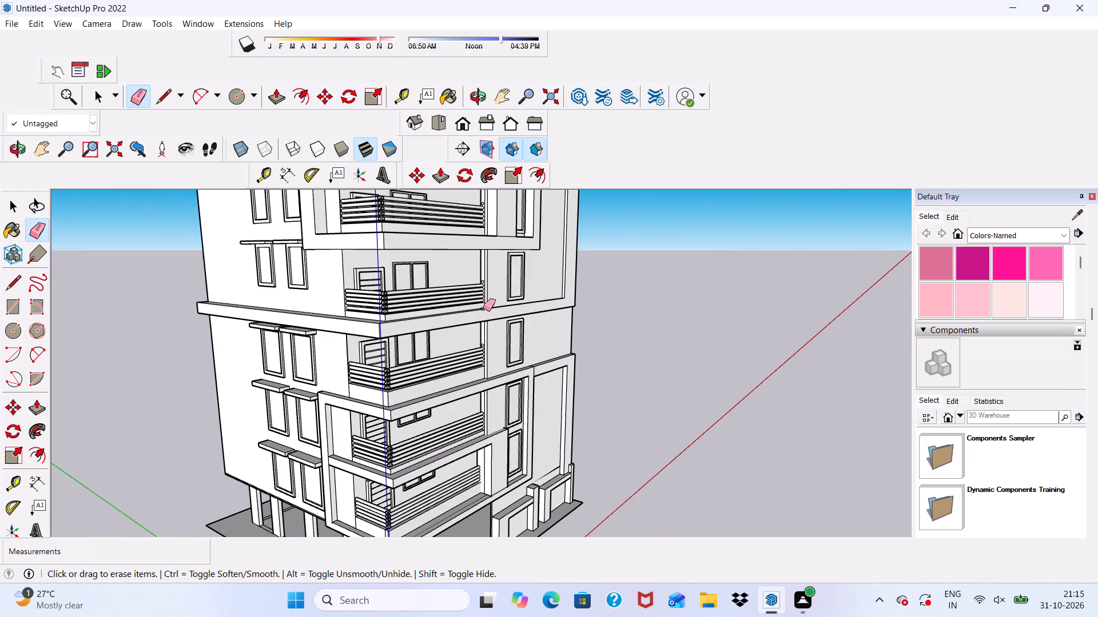
# Erase the unused circles on the column faces above the top front rails of the three uppermost balconies.
pyautogui.scroll(17, 483, 283)
pyautogui.moveTo(483, 274); pyautogui.dragTo(486, 286)
pyautogui.scroll(-5, 467, 310)
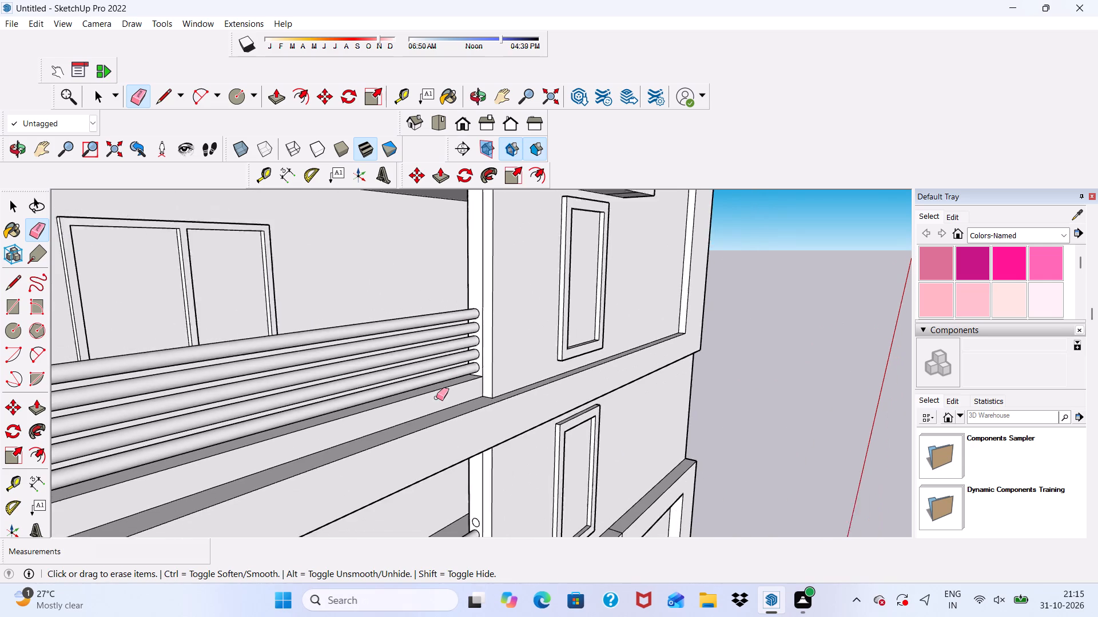
pyautogui.scroll(-10, 433, 392)
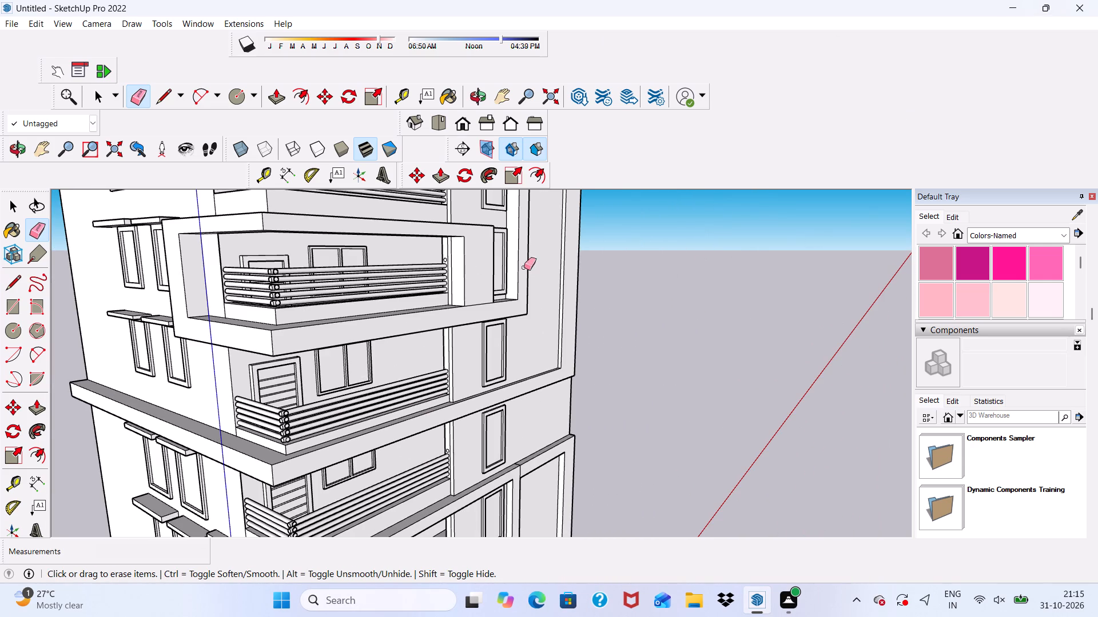
pyautogui.scroll(14, 462, 251)
pyautogui.click(458, 271)
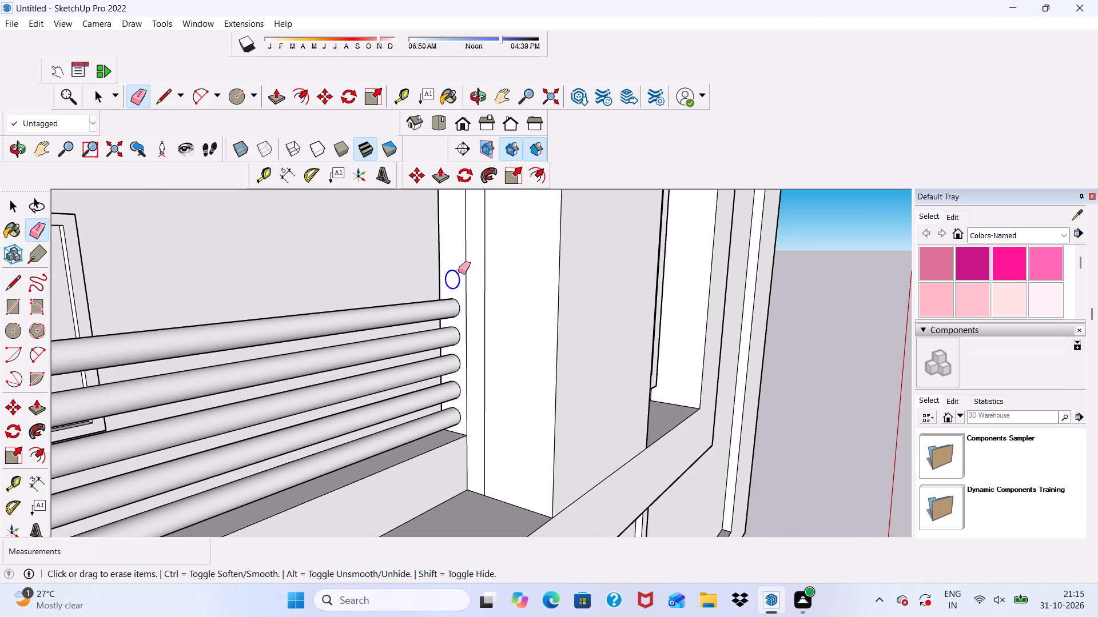
pyautogui.scroll(-6, 457, 273)
pyautogui.scroll(-11, 539, 308)
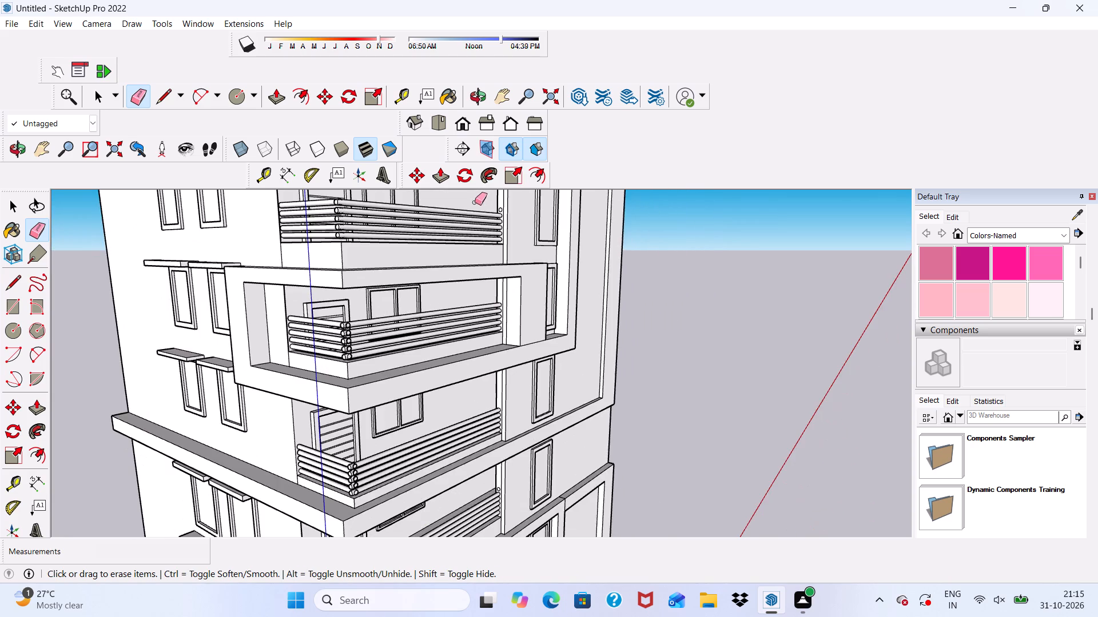
pyautogui.scroll(15, 475, 202)
pyautogui.click(590, 207)
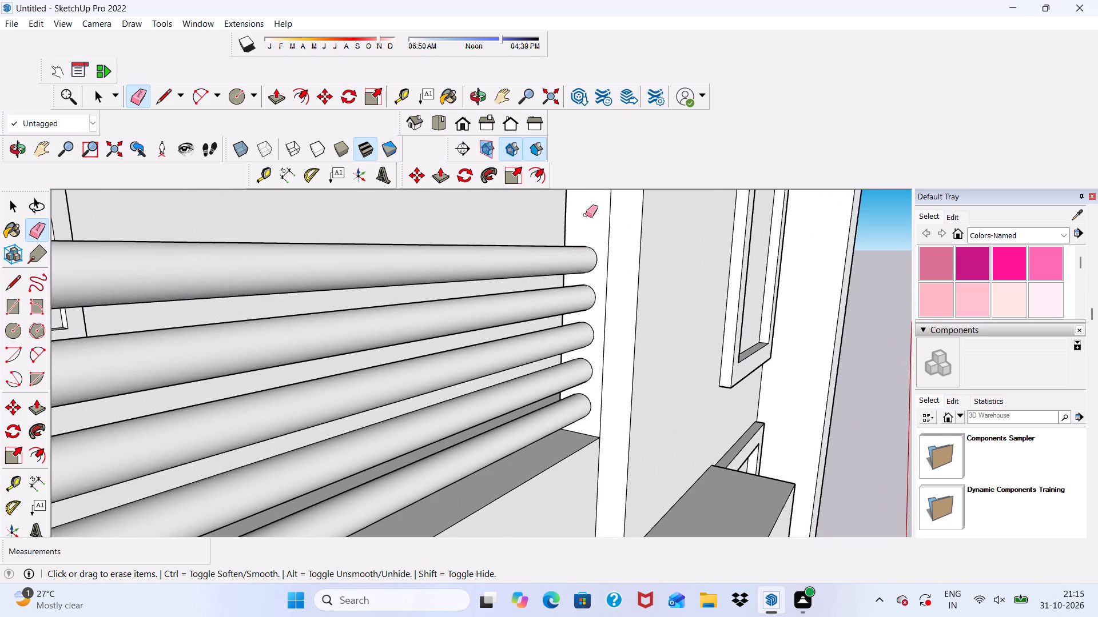
pyautogui.scroll(-12, 568, 241)
pyautogui.scroll(-17, 560, 308)
# Examine the balcony facades and the whole building from the front and side for leftover geometry.
pyautogui.scroll(4, 547, 320)
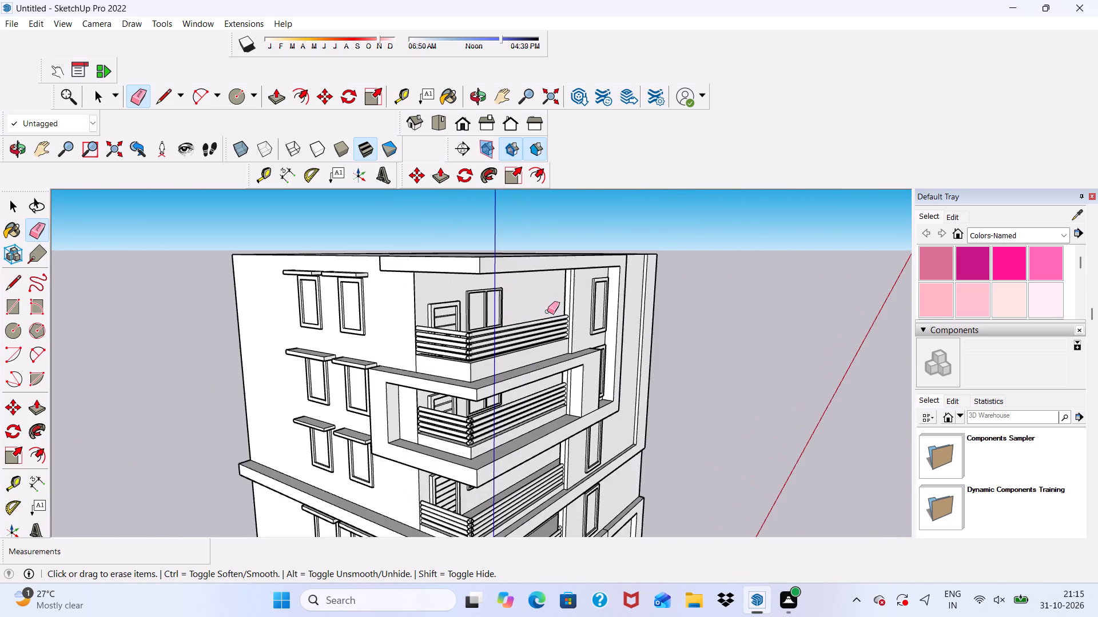
pyautogui.scroll(7, 547, 311)
pyautogui.scroll(-3, 555, 311)
pyautogui.moveTo(570, 366); pyautogui.dragTo(388, 318, button='middle')
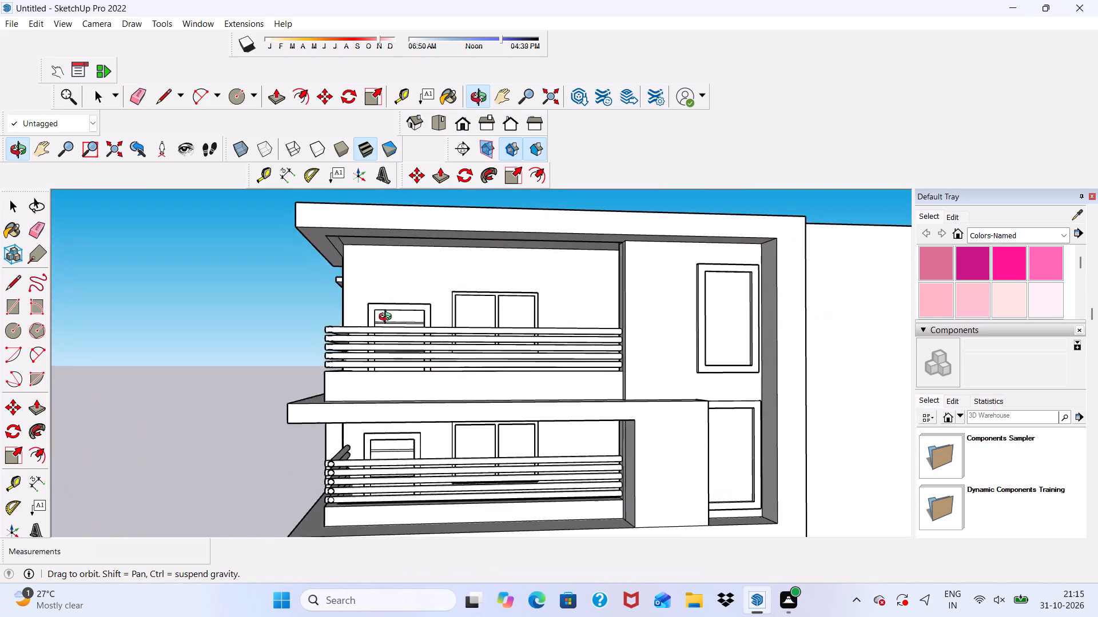
pyautogui.moveTo(388, 318); pyautogui.dragTo(392, 303, button='middle')
pyautogui.scroll(-3, 405, 302)
pyautogui.press('space')
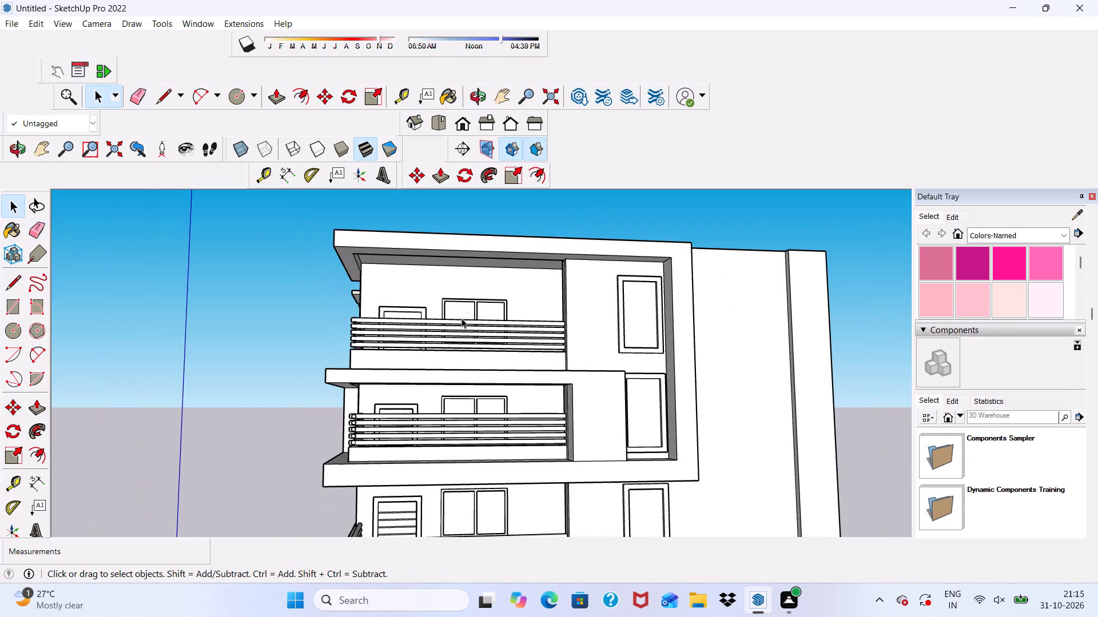
pyautogui.scroll(-9, 462, 294)
pyautogui.moveTo(475, 363); pyautogui.dragTo(519, 394, button='middle')
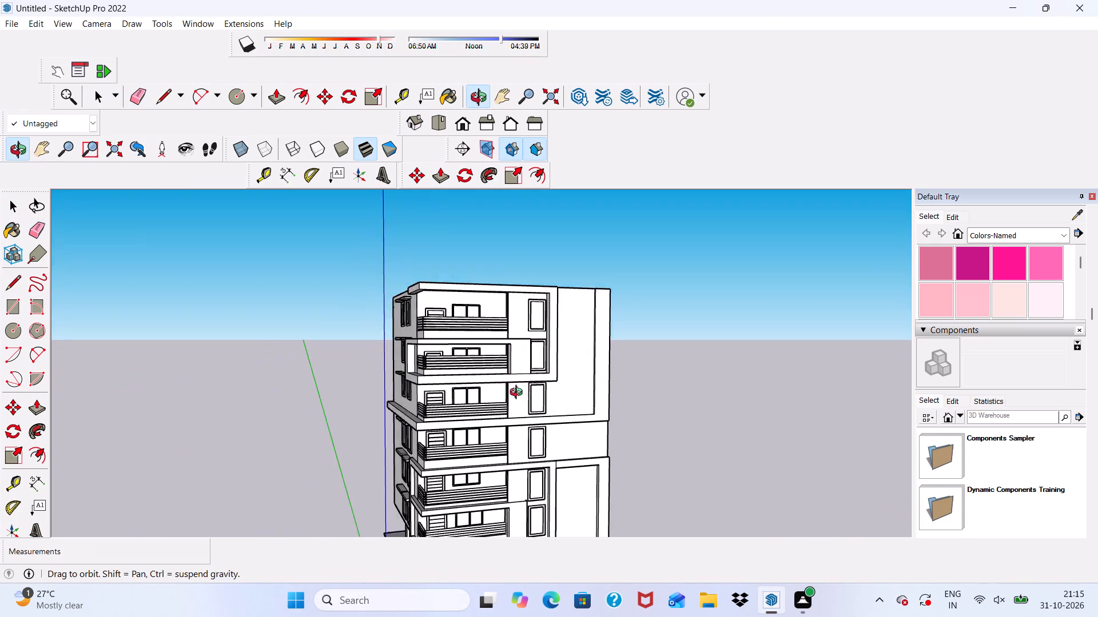
pyautogui.moveTo(519, 394); pyautogui.dragTo(503, 418, button='middle')
pyautogui.scroll(1, 496, 375)
pyautogui.scroll(-5, 503, 331)
pyautogui.moveTo(526, 408); pyautogui.dragTo(472, 377, button='middle')
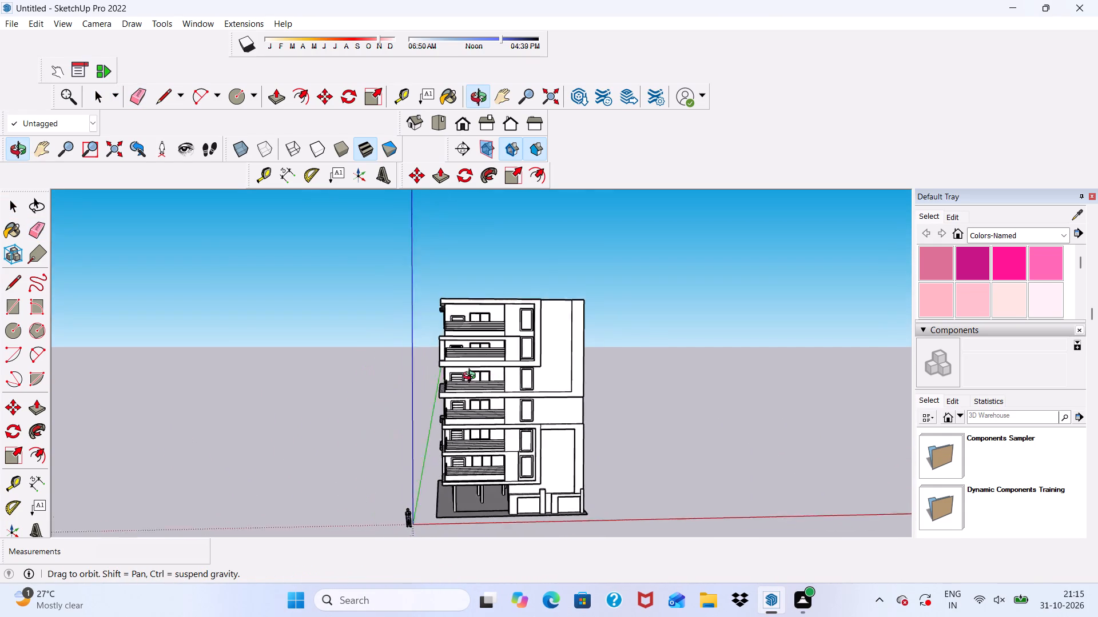
pyautogui.moveTo(472, 377); pyautogui.dragTo(536, 354, button='middle')
pyautogui.scroll(1, 559, 376)
pyautogui.scroll(-4, 560, 377)
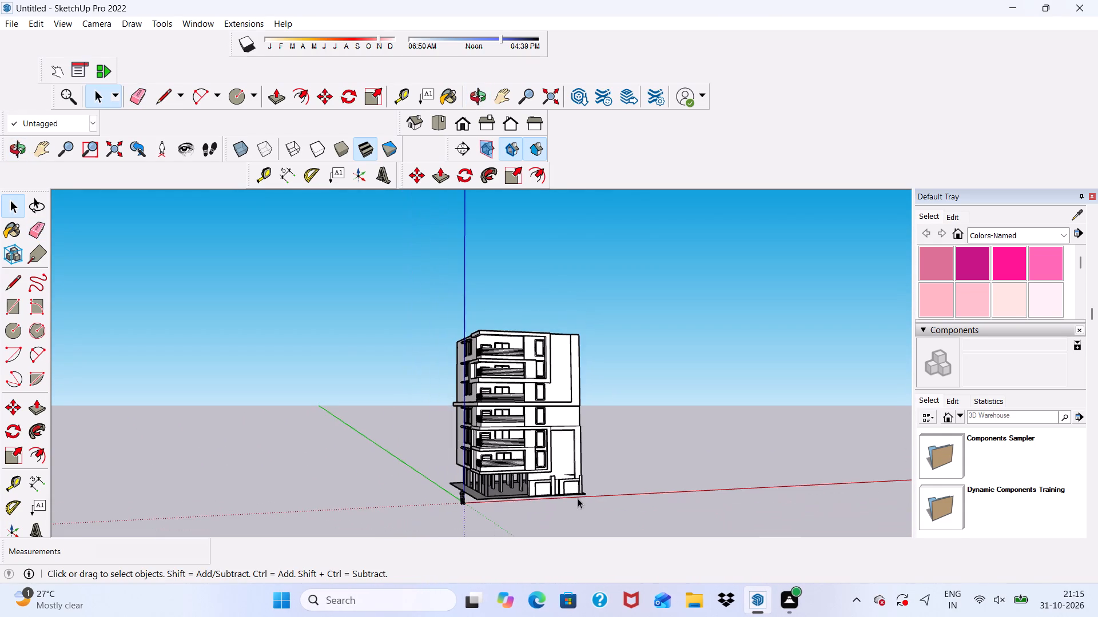
pyautogui.moveTo(568, 509); pyautogui.dragTo(520, 543, button='middle')
pyautogui.moveTo(568, 500); pyautogui.dragTo(663, 453, button='middle')
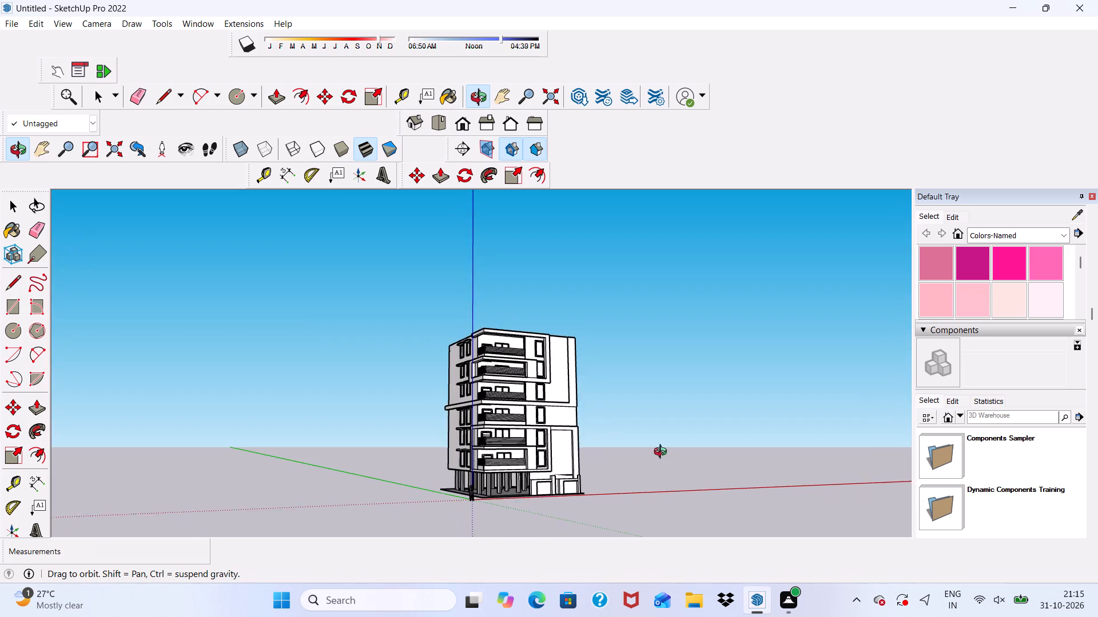
pyautogui.moveTo(663, 453); pyautogui.dragTo(675, 456, button='middle')
pyautogui.click(133, 98)
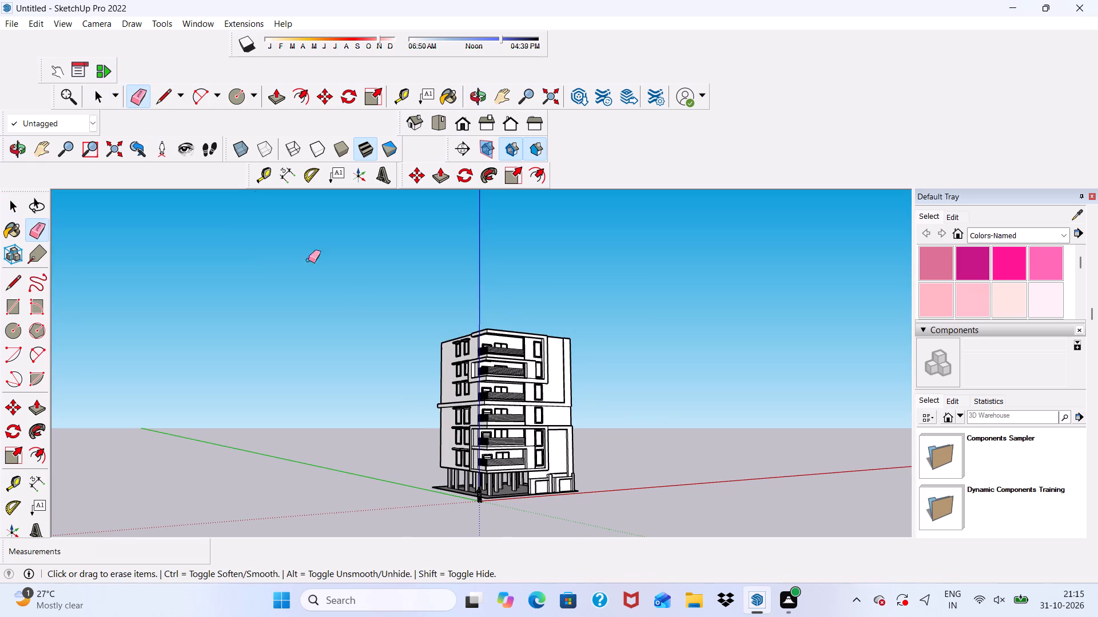
pyautogui.scroll(2, 630, 486)
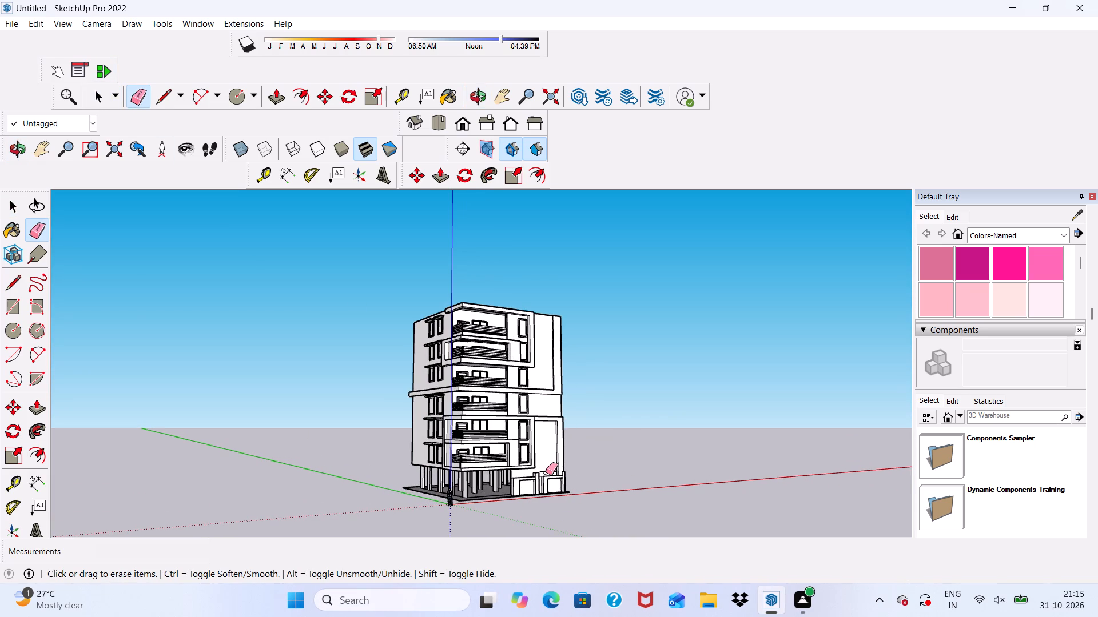
pyautogui.click(546, 472)
pyautogui.scroll(-4, 549, 450)
pyautogui.moveTo(548, 451); pyautogui.dragTo(410, 463, button='middle')
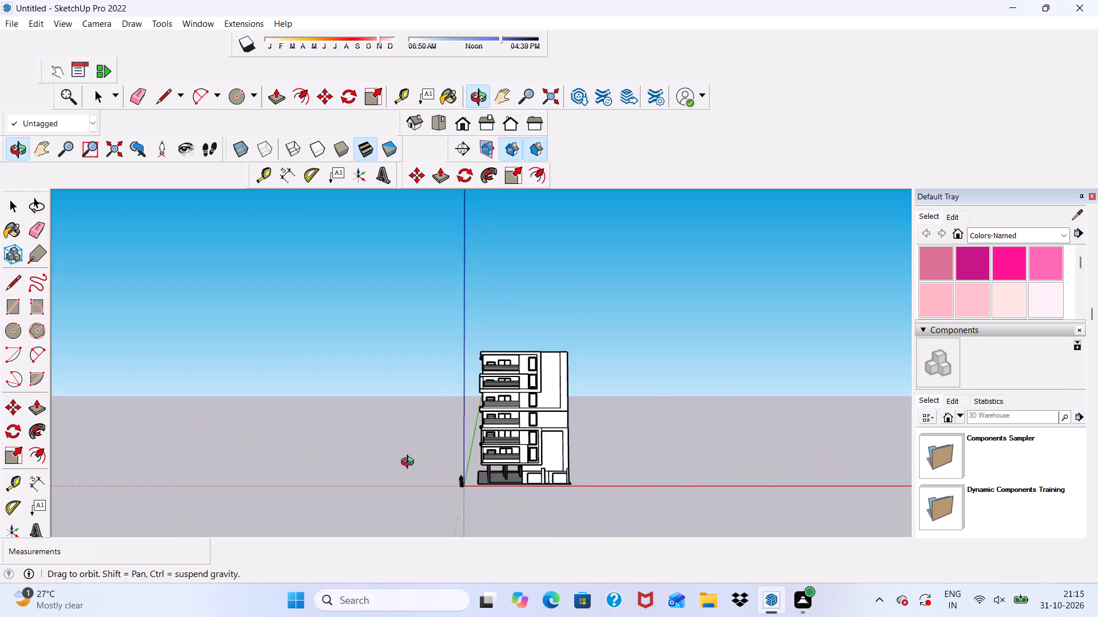
pyautogui.moveTo(410, 463); pyautogui.dragTo(484, 452, button='middle')
pyautogui.press('space')
pyautogui.scroll(-3, 487, 446)
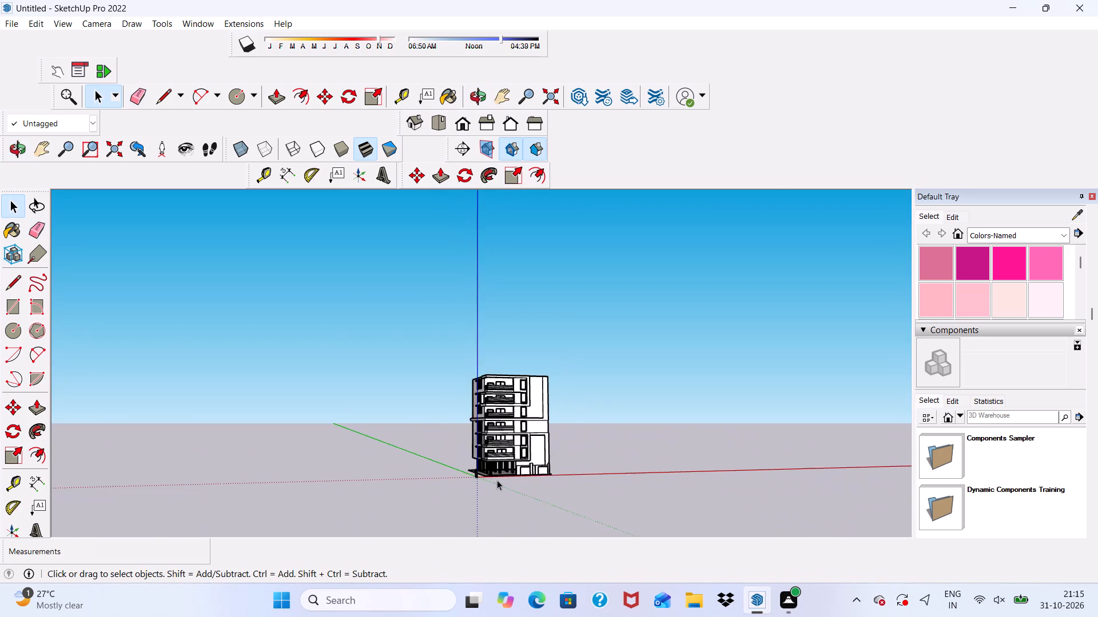
pyautogui.scroll(16, 497, 480)
pyautogui.scroll(-5, 467, 363)
pyautogui.scroll(1, 493, 362)
pyautogui.moveTo(494, 362); pyautogui.dragTo(504, 369, button='middle')
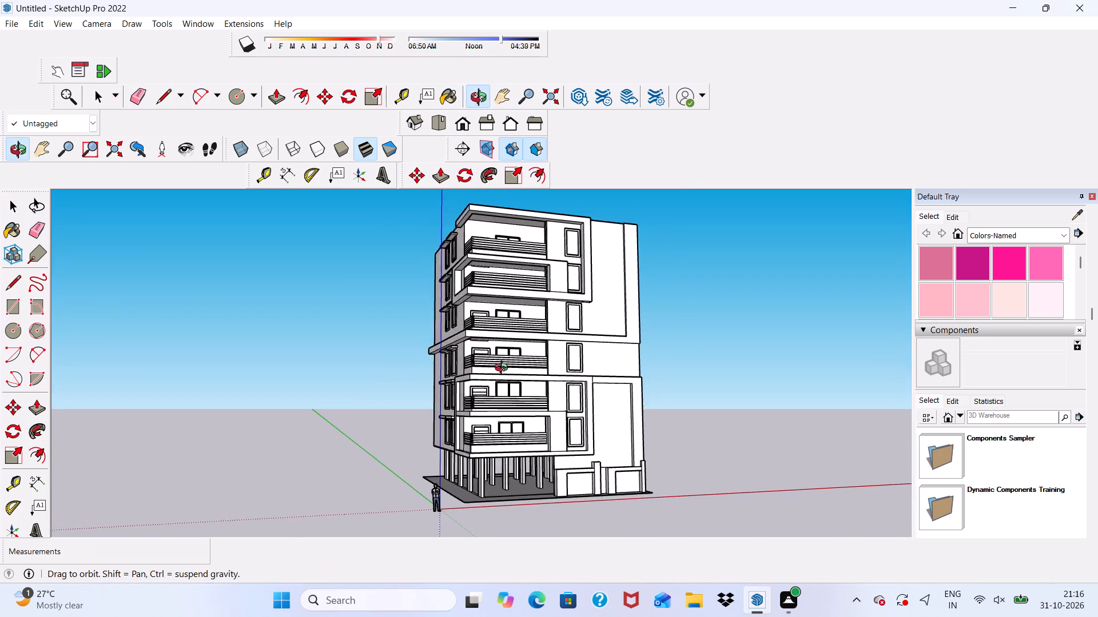
pyautogui.moveTo(504, 369); pyautogui.dragTo(441, 447, button='middle')
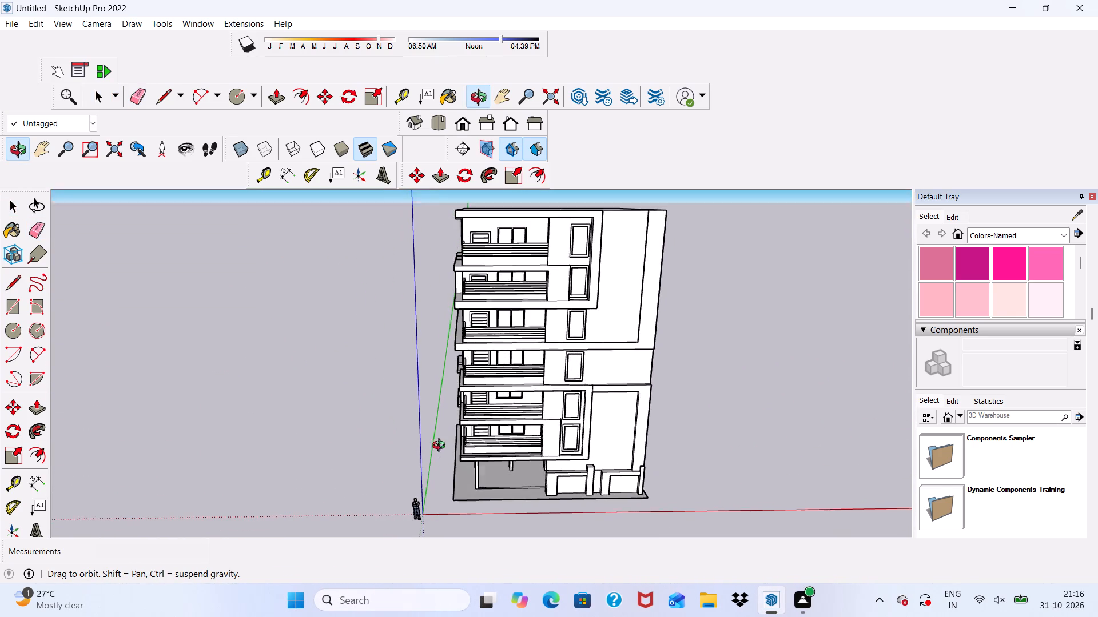
pyautogui.moveTo(441, 447); pyautogui.dragTo(441, 424, button='middle')
pyautogui.scroll(-2, 511, 451)
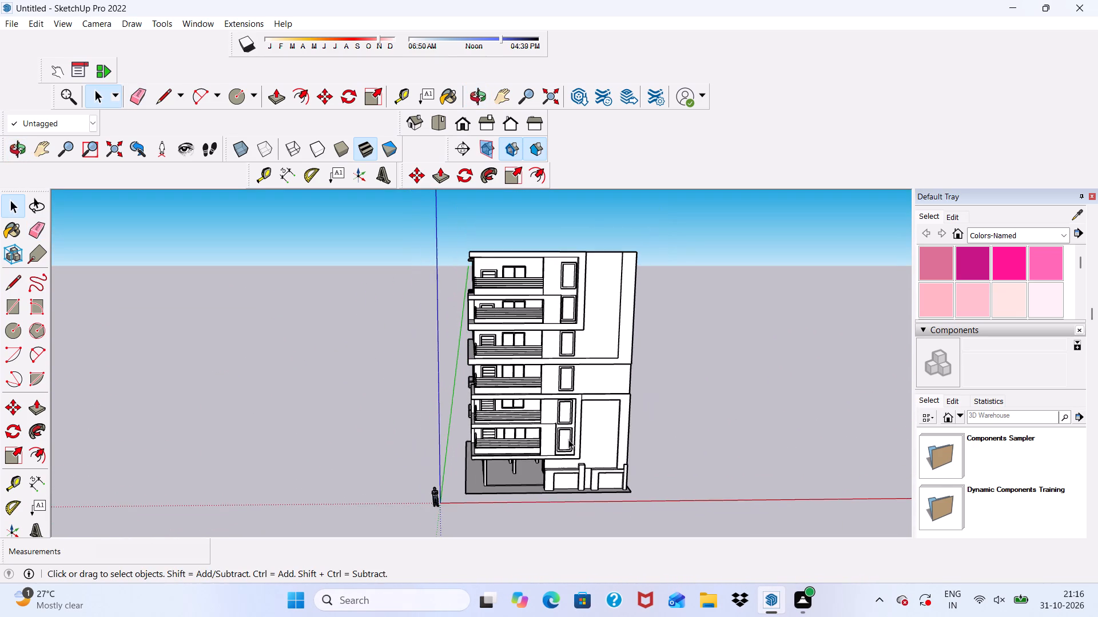
pyautogui.scroll(-3, 565, 426)
pyautogui.moveTo(564, 427); pyautogui.dragTo(564, 400, button='middle')
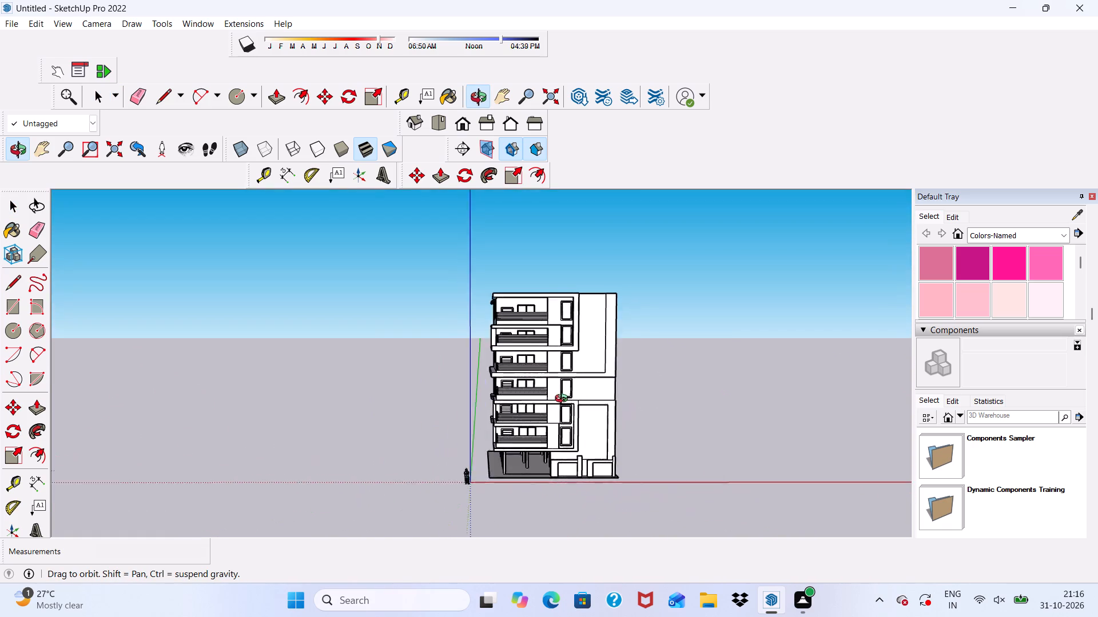
pyautogui.moveTo(564, 400); pyautogui.dragTo(613, 434, button='middle')
pyautogui.scroll(5, 580, 391)
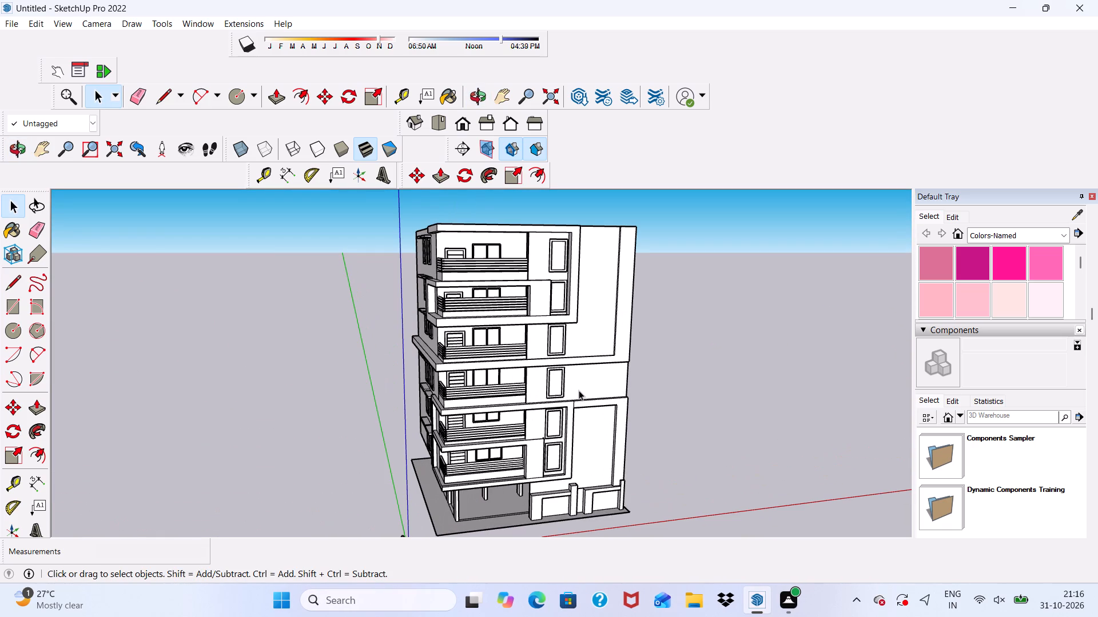
pyautogui.press('space')
pyautogui.scroll(-6, 578, 402)
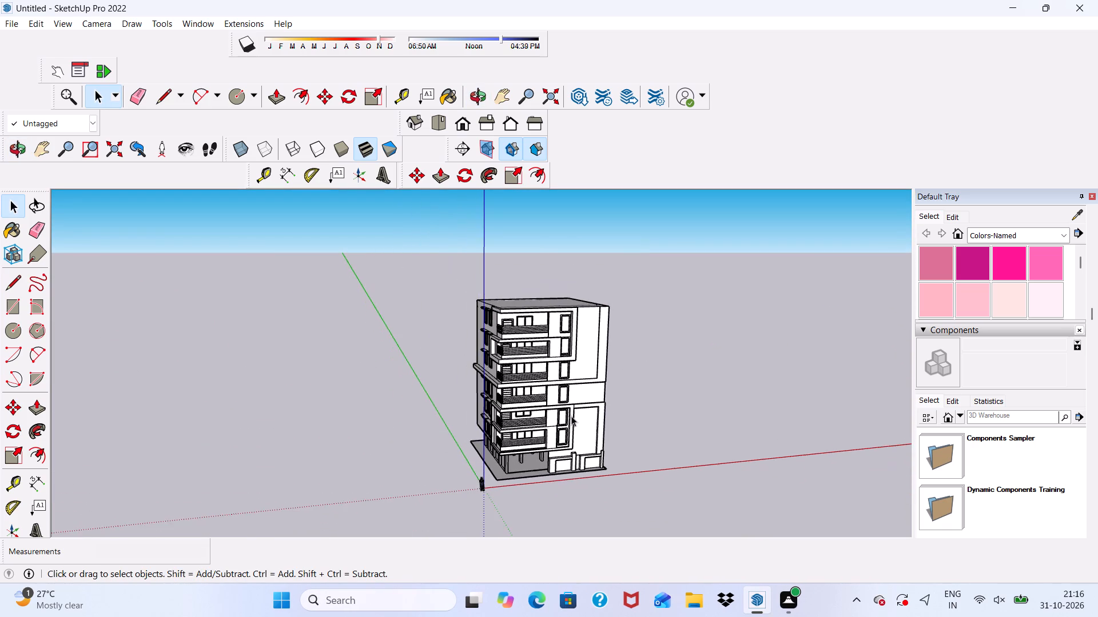
# Examine the building's plain rear wall and the ground-floor columns beneath it.
pyautogui.moveTo(571, 416); pyautogui.dragTo(301, 466, button='middle')
pyautogui.scroll(-4, 554, 402)
pyautogui.moveTo(540, 496); pyautogui.dragTo(415, 464, button='middle')
pyautogui.scroll(4, 542, 498)
pyautogui.scroll(-4, 495, 458)
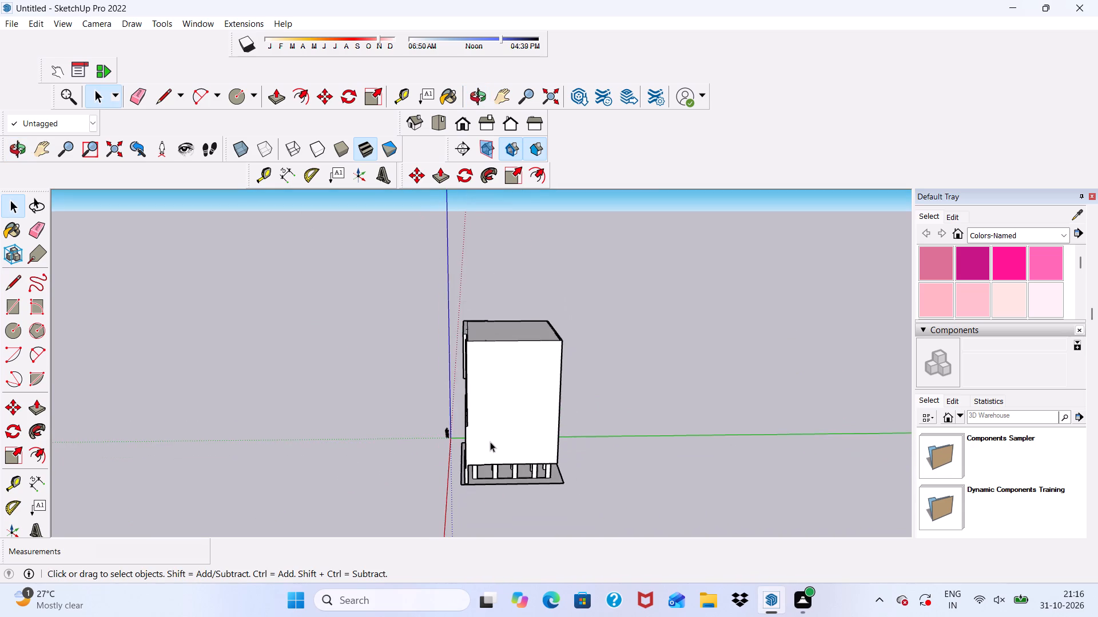
pyautogui.moveTo(494, 450); pyautogui.dragTo(437, 465, button='middle')
pyautogui.scroll(2, 403, 377)
pyautogui.scroll(-4, 424, 306)
pyautogui.scroll(5, 495, 430)
pyautogui.scroll(-4, 495, 430)
pyautogui.moveTo(487, 411); pyautogui.dragTo(487, 412, button='middle')
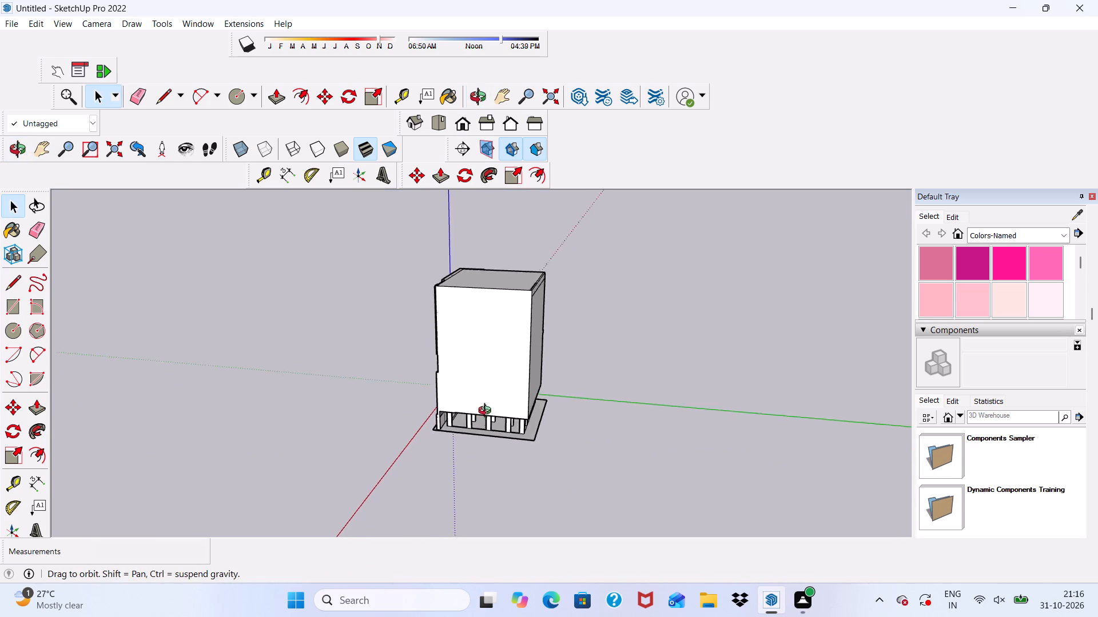
pyautogui.moveTo(487, 412); pyautogui.dragTo(482, 443, button='middle')
pyautogui.scroll(4, 480, 444)
pyautogui.scroll(4, 424, 374)
pyautogui.scroll(-5, 462, 301)
pyautogui.scroll(5, 462, 438)
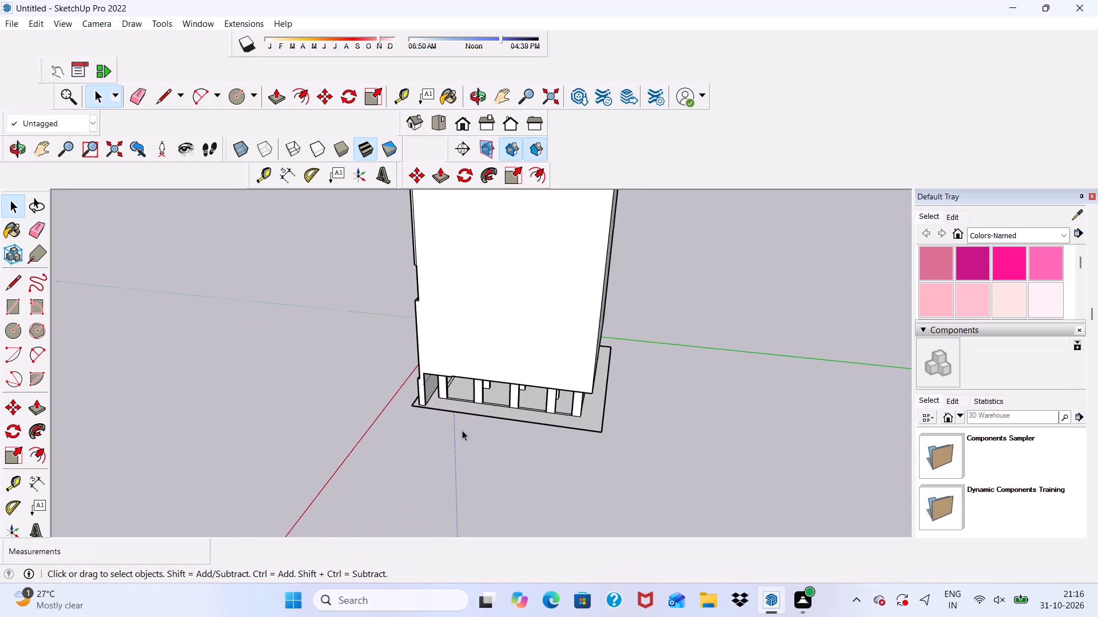
pyautogui.scroll(5, 427, 414)
pyautogui.scroll(-1, 425, 408)
pyautogui.scroll(4, 425, 398)
pyautogui.scroll(-1, 422, 380)
pyautogui.scroll(4, 416, 375)
pyautogui.scroll(-1, 416, 375)
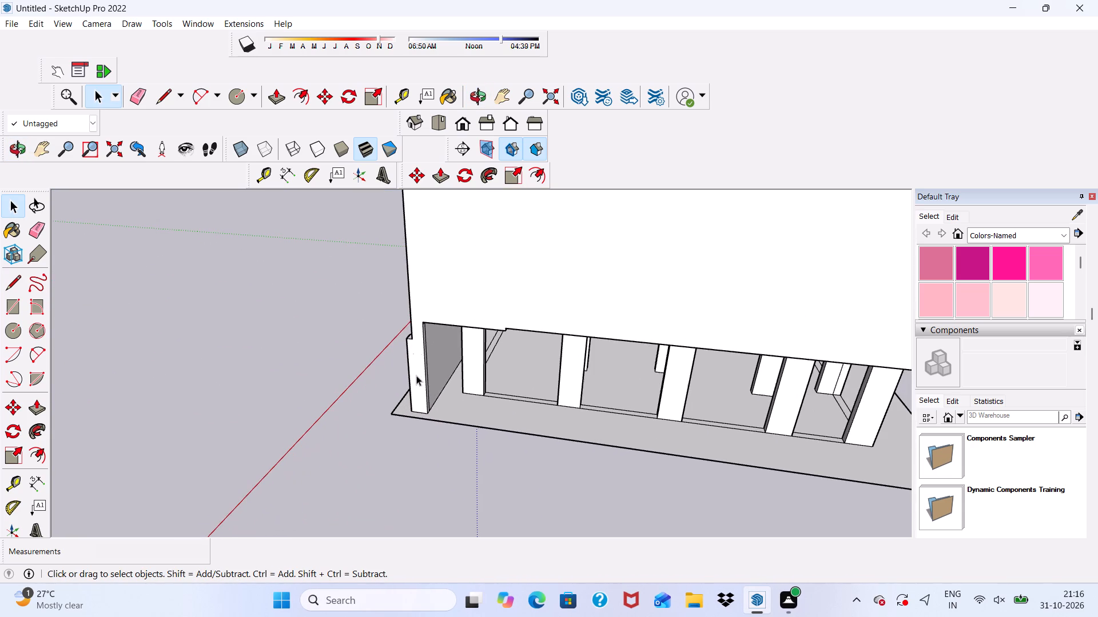
pyautogui.scroll(-5, 415, 375)
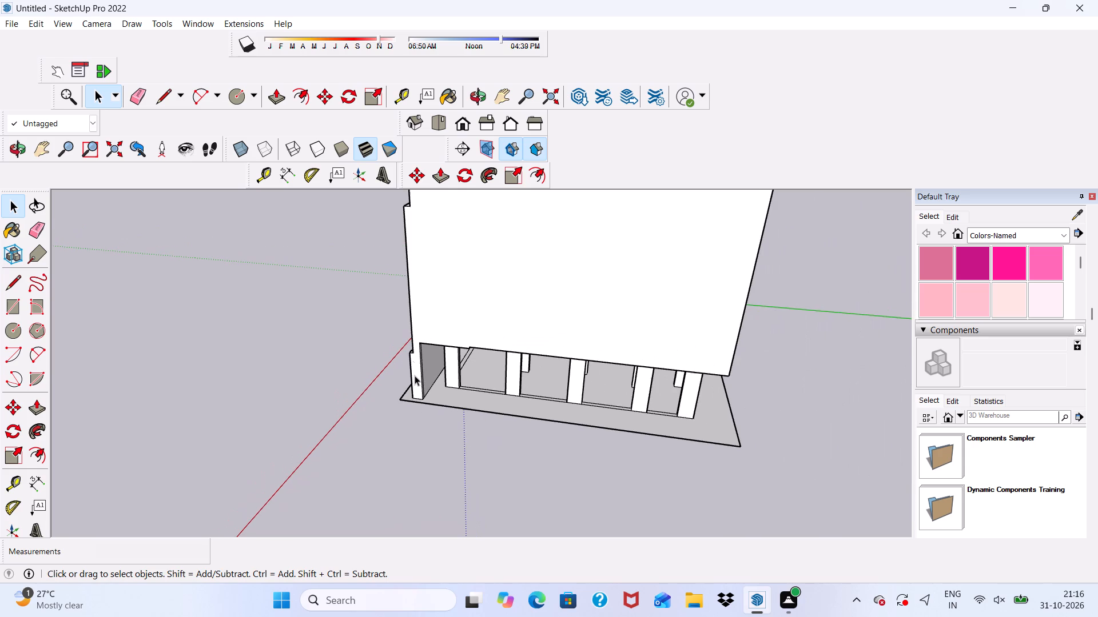
# Push/Pull the plain wall face with its corner post outward about 1' 1/8" to the ground slab's edge.
pyautogui.moveTo(419, 387); pyautogui.dragTo(441, 374, button='middle')
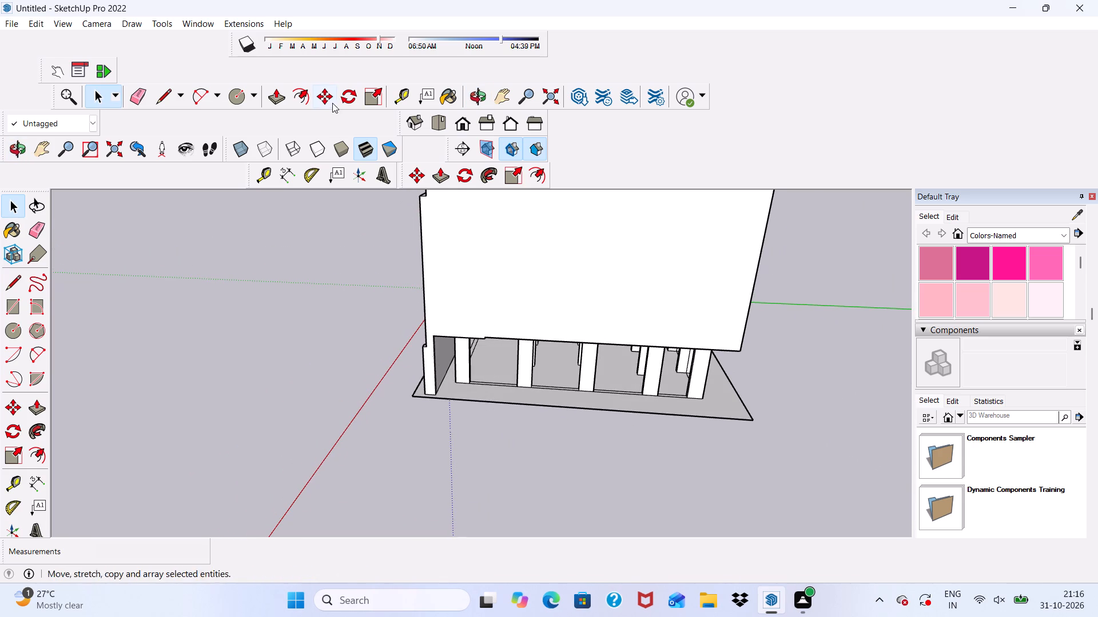
pyautogui.click(268, 97)
pyautogui.scroll(3, 416, 337)
pyautogui.scroll(-1, 441, 362)
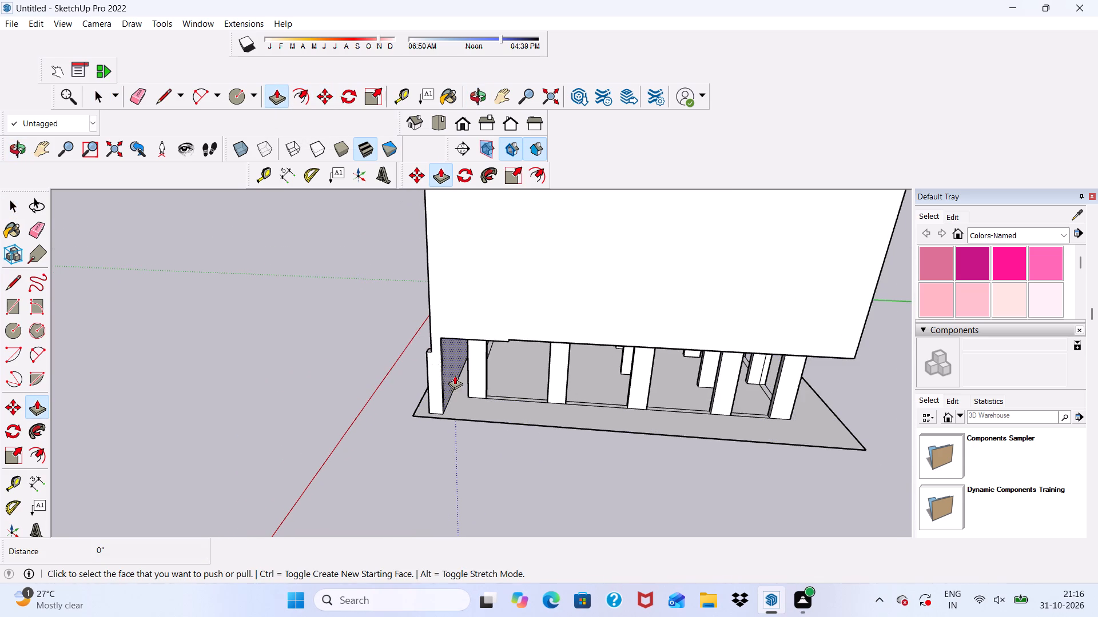
pyautogui.press('space')
pyautogui.click(435, 374)
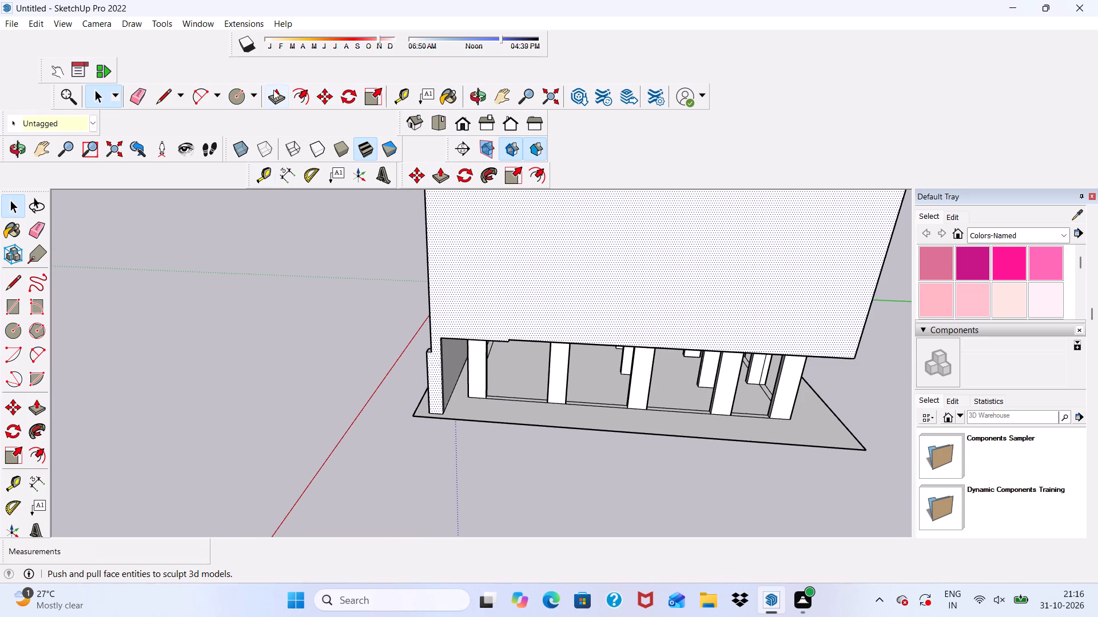
pyautogui.click(273, 90)
pyautogui.scroll(2, 416, 374)
pyautogui.click(437, 402)
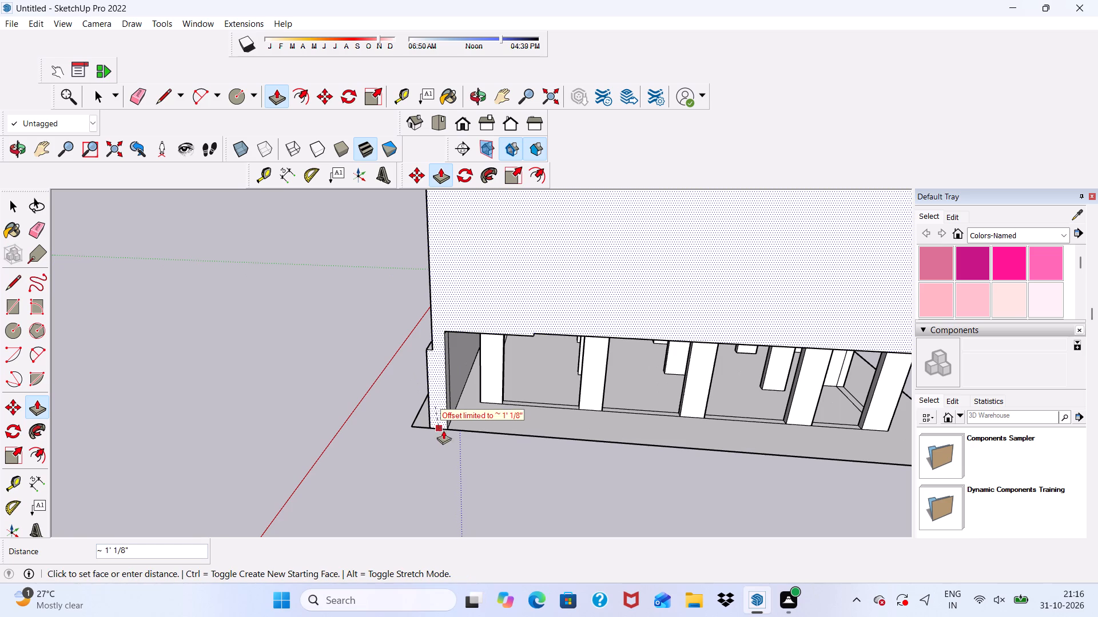
pyautogui.click(445, 431)
pyautogui.scroll(-3, 445, 419)
pyautogui.moveTo(444, 425); pyautogui.dragTo(540, 397, button='middle')
pyautogui.press('space')
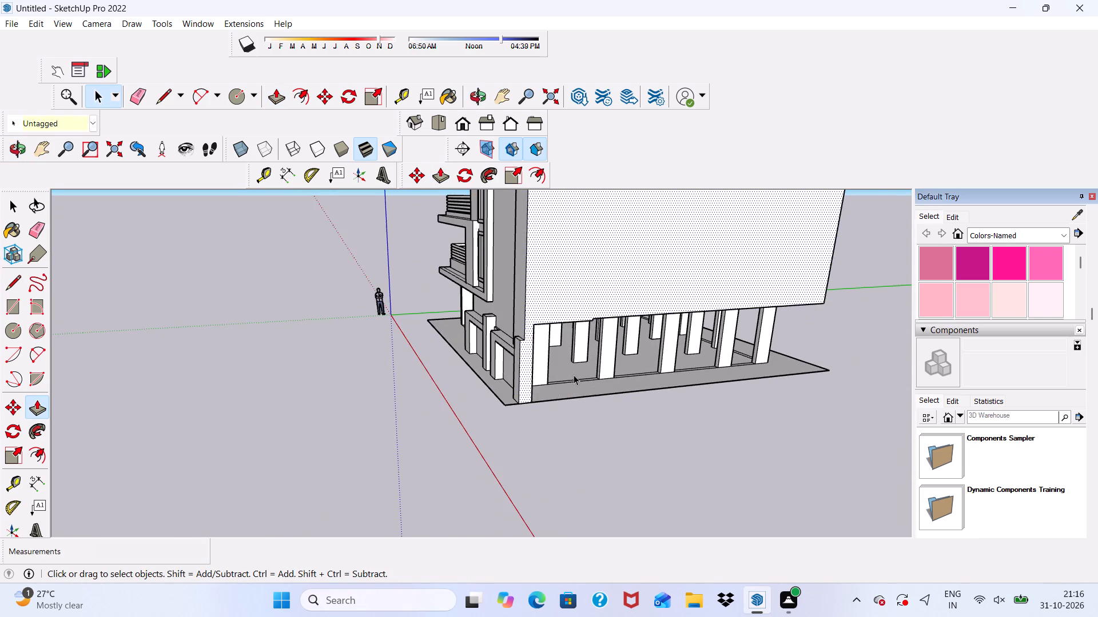
# Offset the ground slab's top face outline inward by 9".
pyautogui.scroll(3, 577, 375)
pyautogui.click(578, 454)
pyautogui.scroll(8, 554, 389)
pyautogui.click(536, 408)
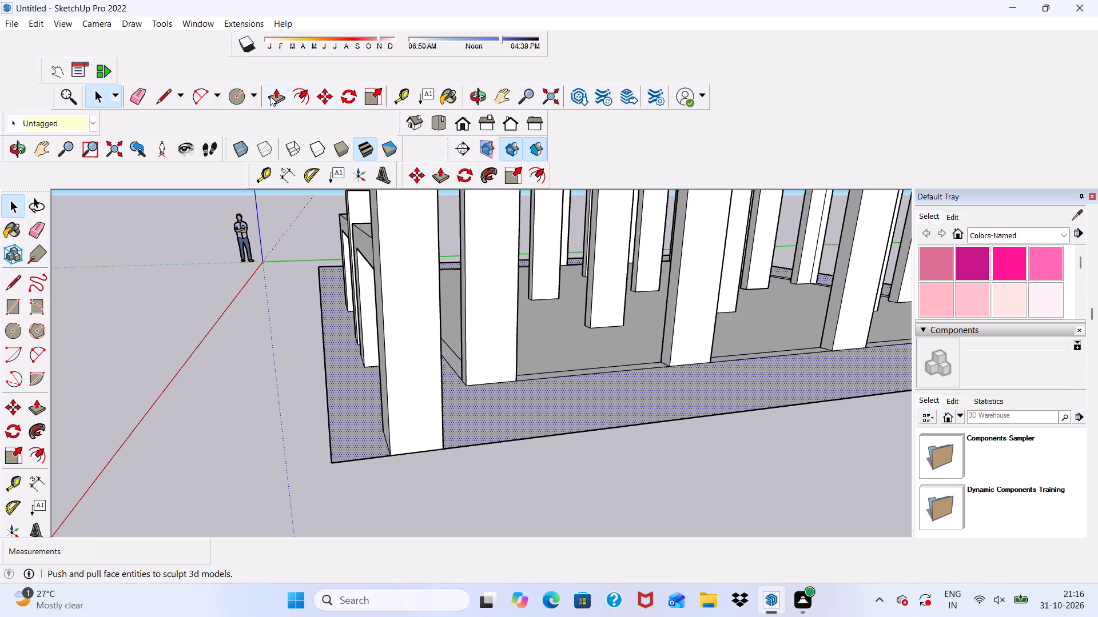
pyautogui.click(303, 94)
pyautogui.click(550, 434)
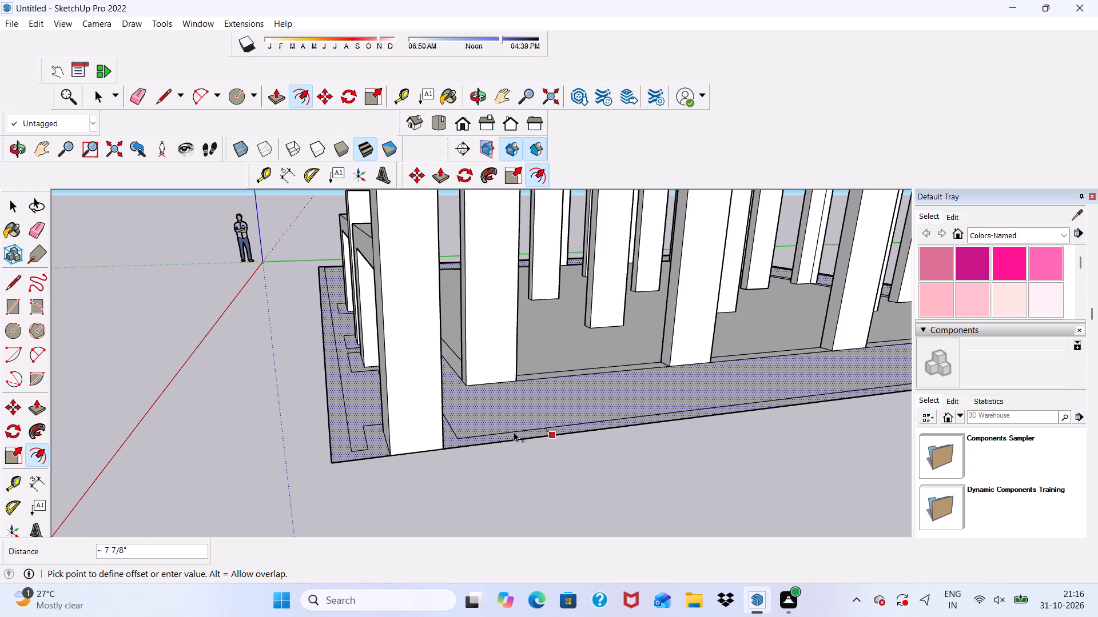
pyautogui.press('9')
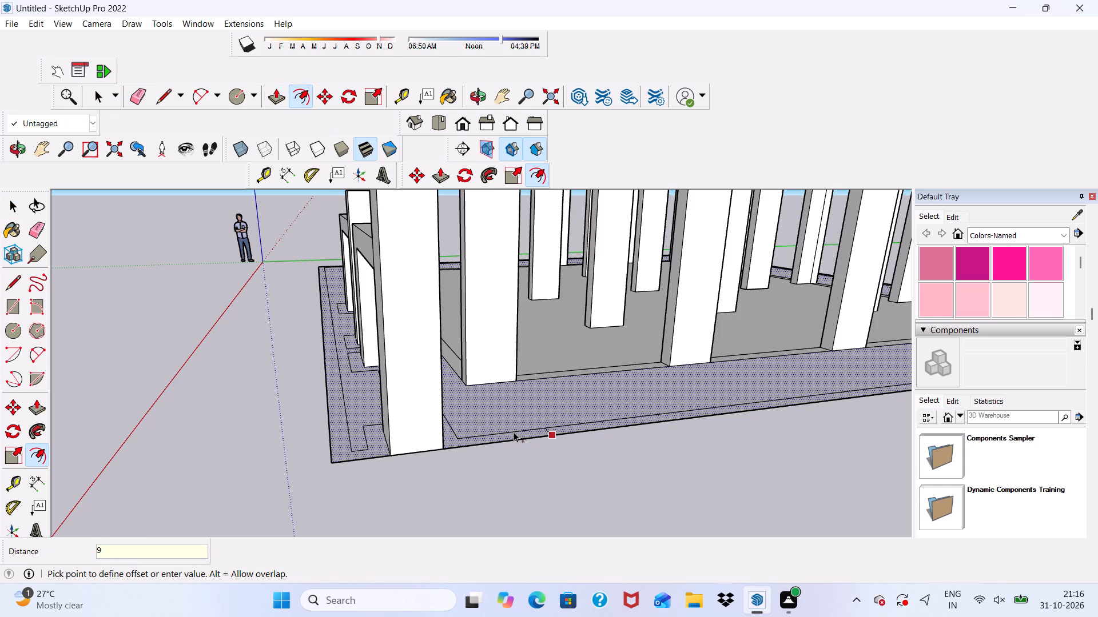
pyautogui.hotkey('shift', '"')
pyautogui.press('Return')
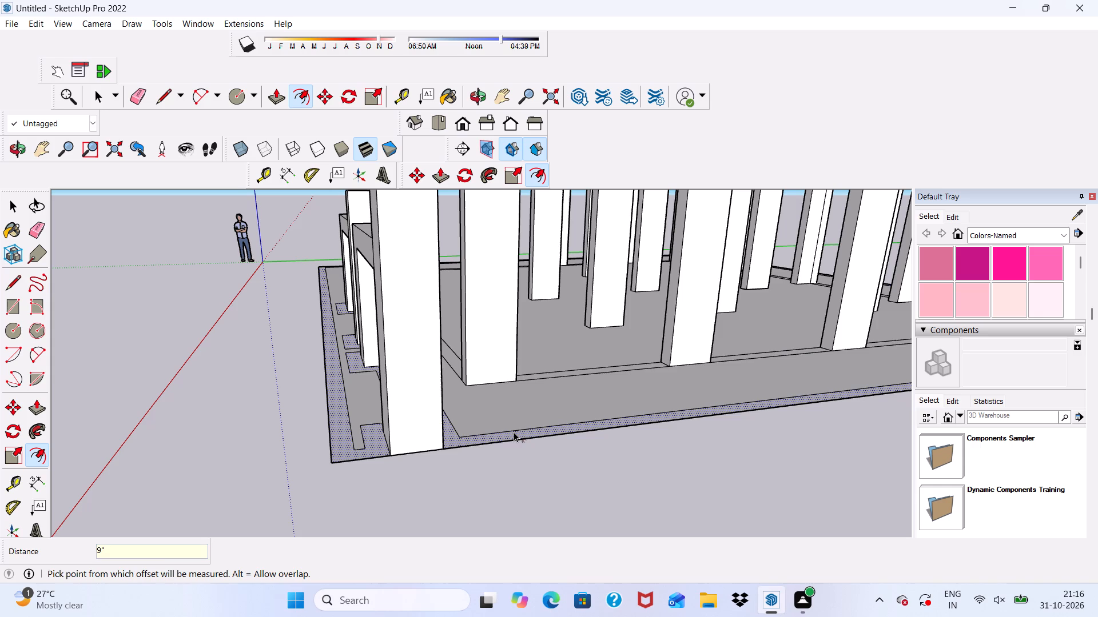
pyautogui.press('space')
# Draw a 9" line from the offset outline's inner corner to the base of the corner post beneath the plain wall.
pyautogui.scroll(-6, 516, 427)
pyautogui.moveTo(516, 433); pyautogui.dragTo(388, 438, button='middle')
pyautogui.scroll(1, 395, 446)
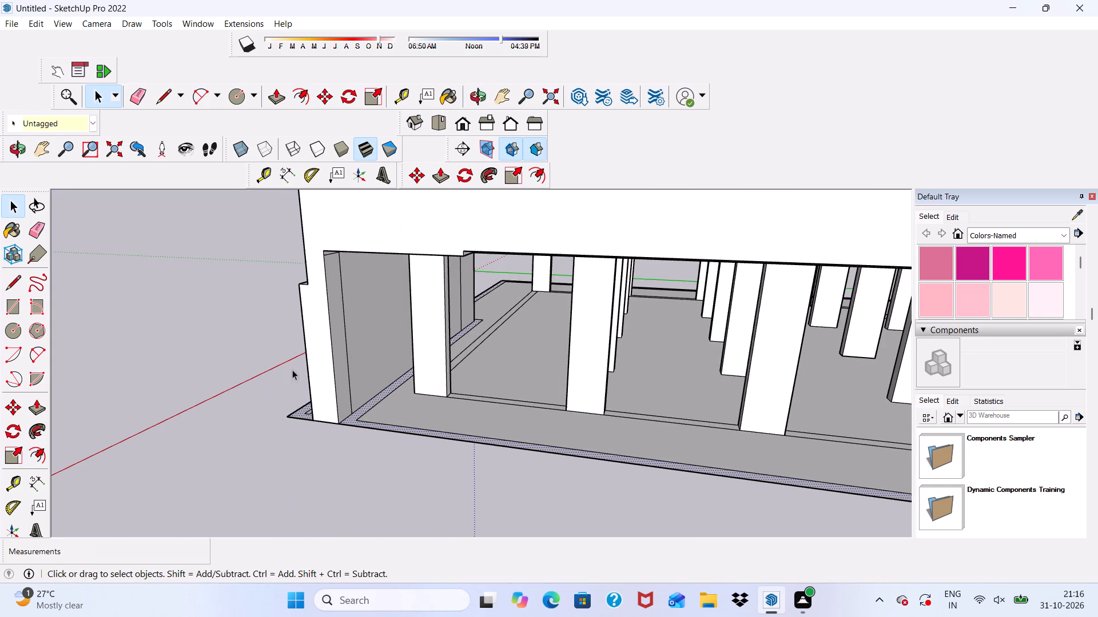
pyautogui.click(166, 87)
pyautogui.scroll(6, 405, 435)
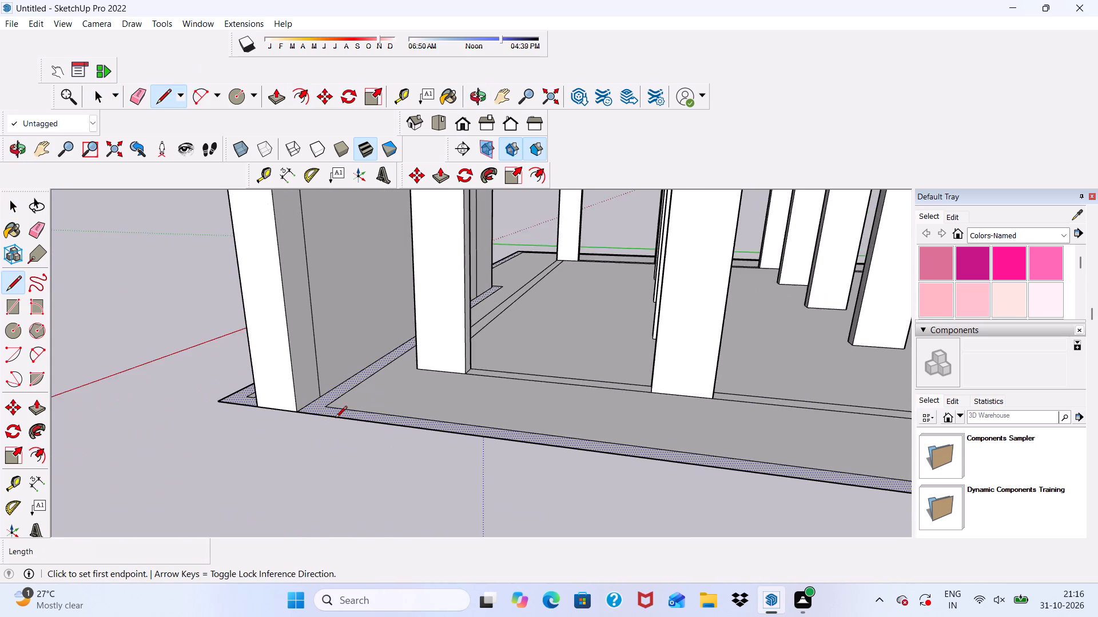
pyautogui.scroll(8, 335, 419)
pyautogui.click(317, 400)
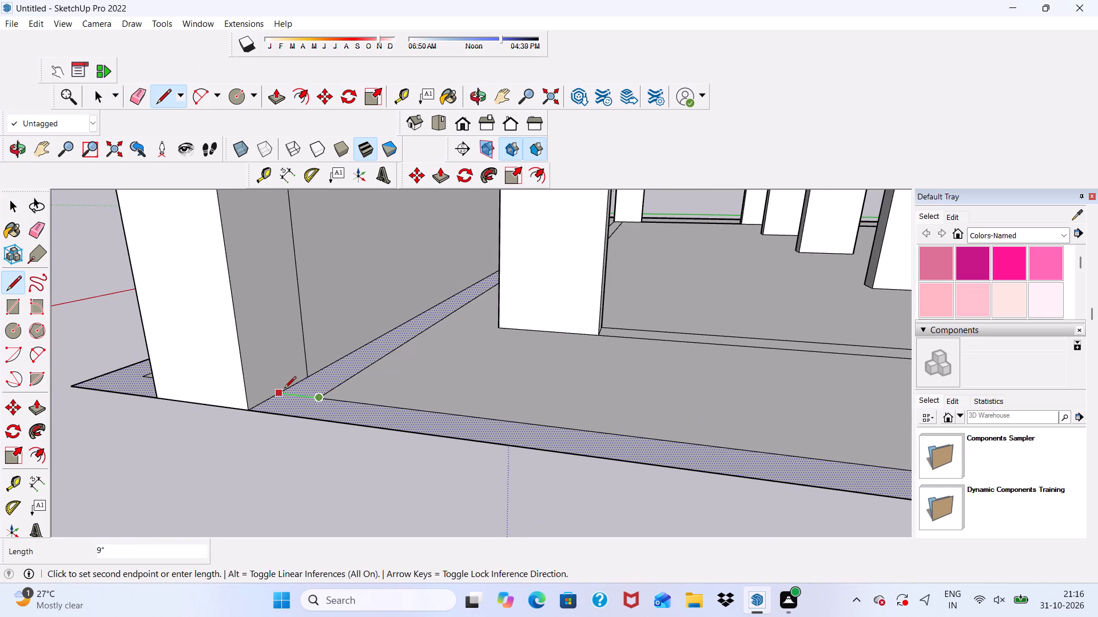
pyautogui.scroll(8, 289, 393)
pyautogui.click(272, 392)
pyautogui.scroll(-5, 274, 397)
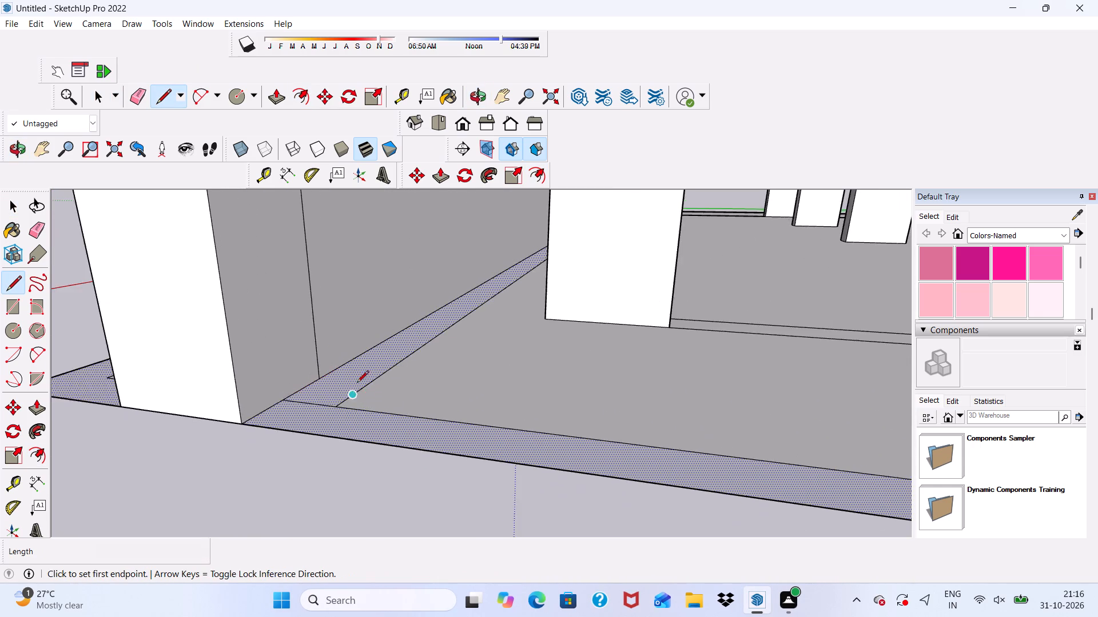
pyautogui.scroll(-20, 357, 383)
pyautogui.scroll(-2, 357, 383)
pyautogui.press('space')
# Examine the offset border around the ground slab, beneath the plain wall and around the front gate piers.
pyautogui.moveTo(332, 396); pyautogui.dragTo(444, 434, button='middle')
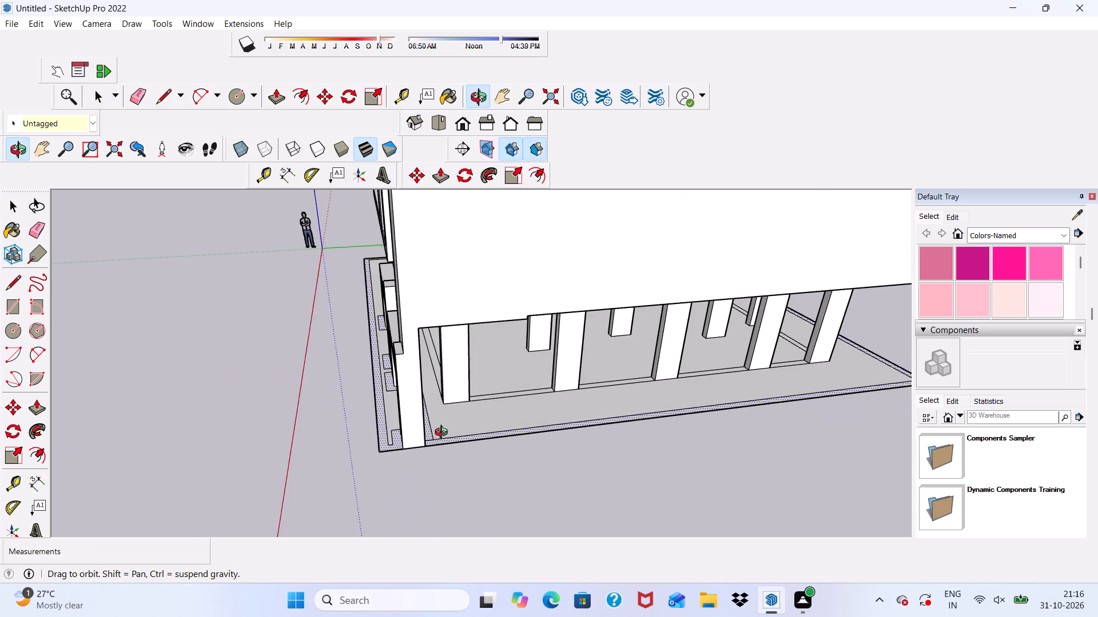
pyautogui.moveTo(444, 434); pyautogui.dragTo(449, 429, button='middle')
pyautogui.scroll(1, 439, 420)
pyautogui.scroll(-5, 431, 407)
pyautogui.moveTo(432, 422); pyautogui.dragTo(440, 423, button='middle')
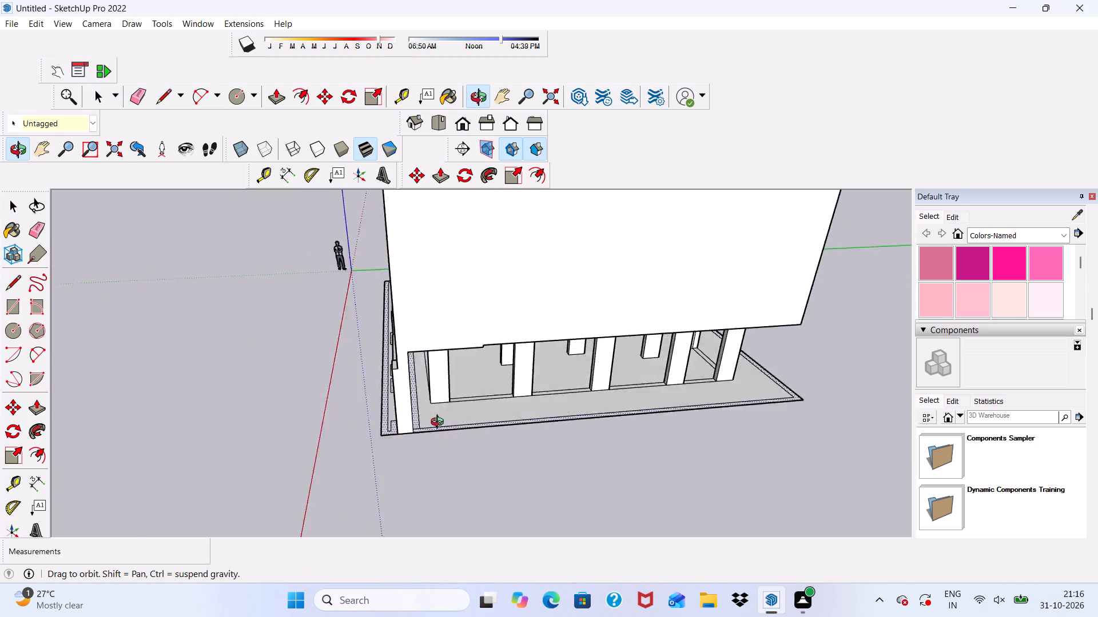
pyautogui.moveTo(440, 423); pyautogui.dragTo(735, 394, button='middle')
pyautogui.scroll(6, 219, 401)
pyautogui.scroll(-1, 278, 363)
pyautogui.moveTo(351, 380); pyautogui.dragTo(372, 423, button='middle')
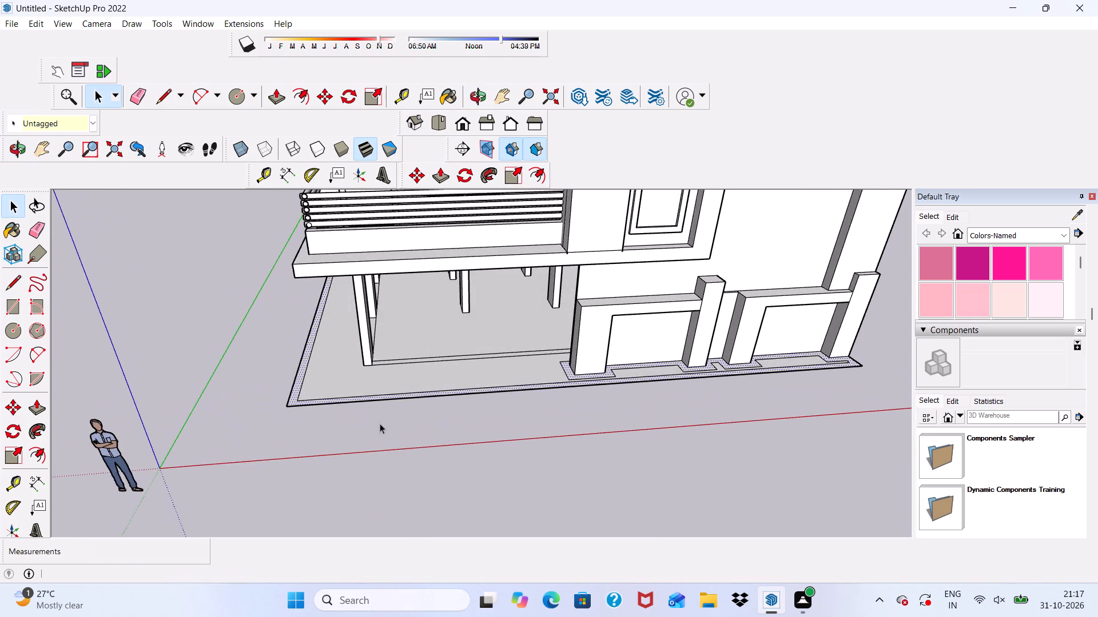
pyautogui.scroll(5, 564, 380)
pyautogui.scroll(-4, 464, 359)
pyautogui.scroll(5, 571, 364)
pyautogui.scroll(-1, 465, 360)
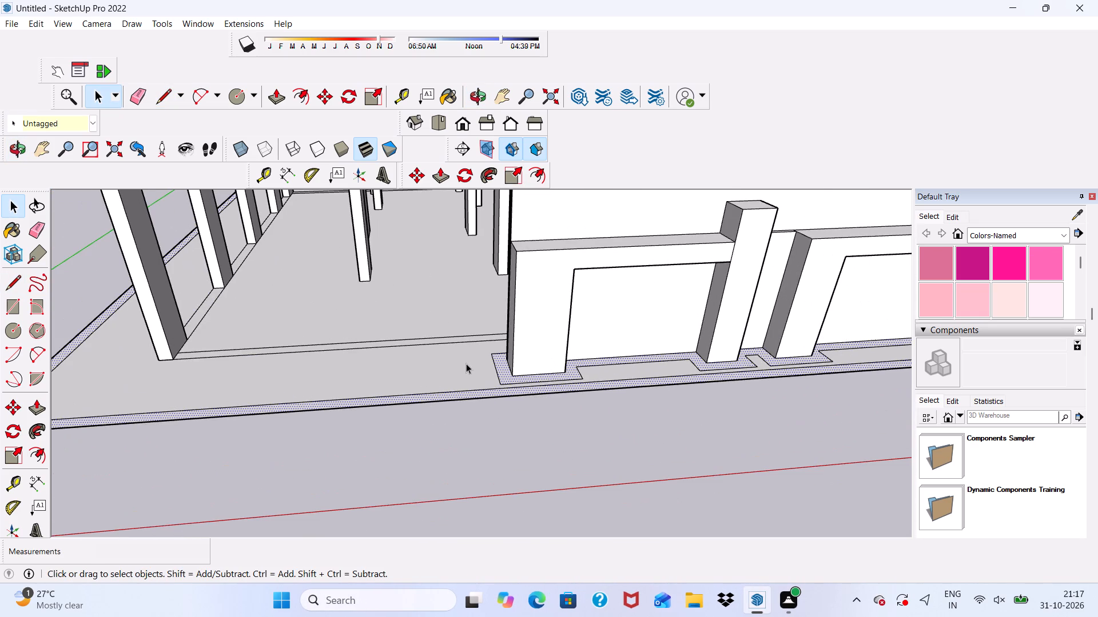
pyautogui.scroll(1, 296, 374)
pyautogui.scroll(-4, 297, 347)
pyautogui.moveTo(388, 372); pyautogui.dragTo(486, 368, button='middle')
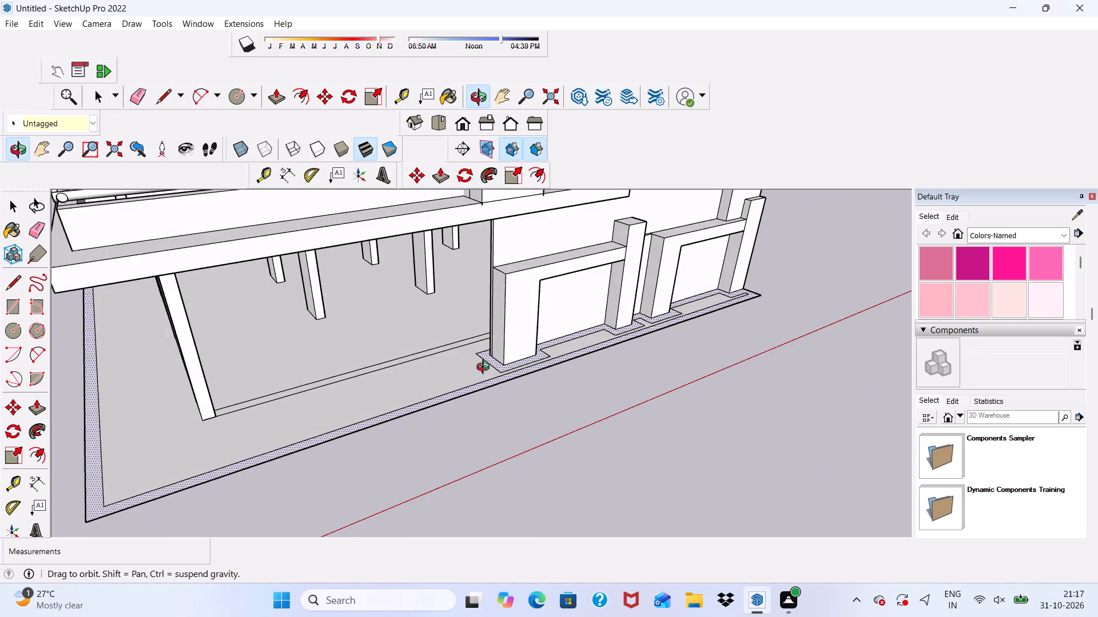
pyautogui.moveTo(486, 368); pyautogui.dragTo(487, 368, button='middle')
pyautogui.scroll(1, 484, 356)
pyautogui.scroll(-5, 448, 308)
pyautogui.scroll(-1, 348, 356)
pyautogui.moveTo(347, 363); pyautogui.dragTo(339, 383, button='middle')
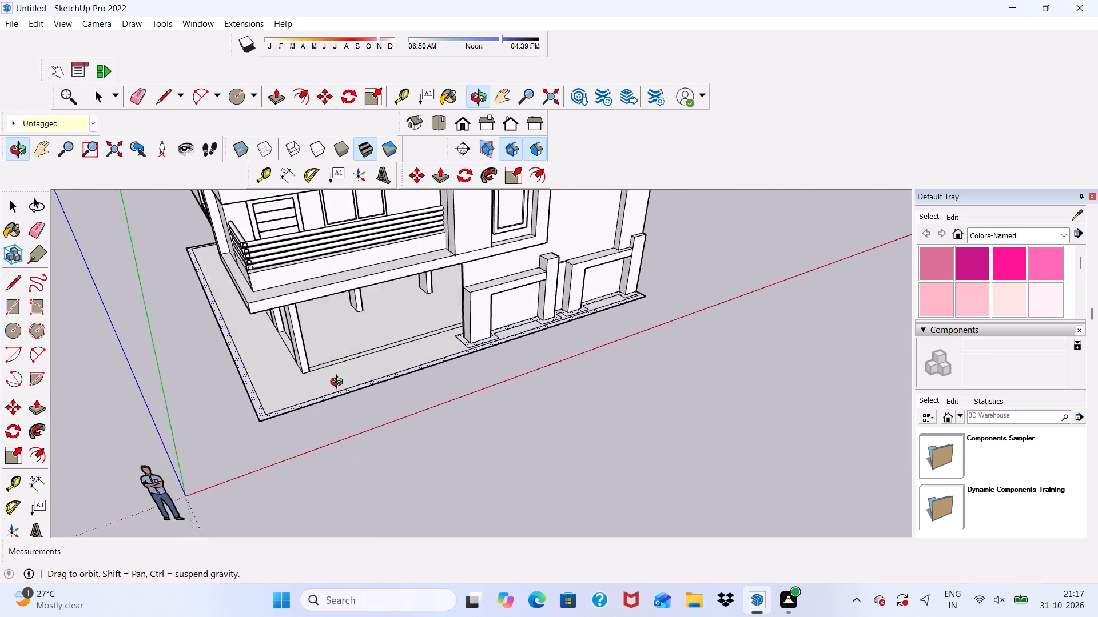
pyautogui.moveTo(339, 383); pyautogui.dragTo(266, 384, button='middle')
pyautogui.scroll(-1, 429, 362)
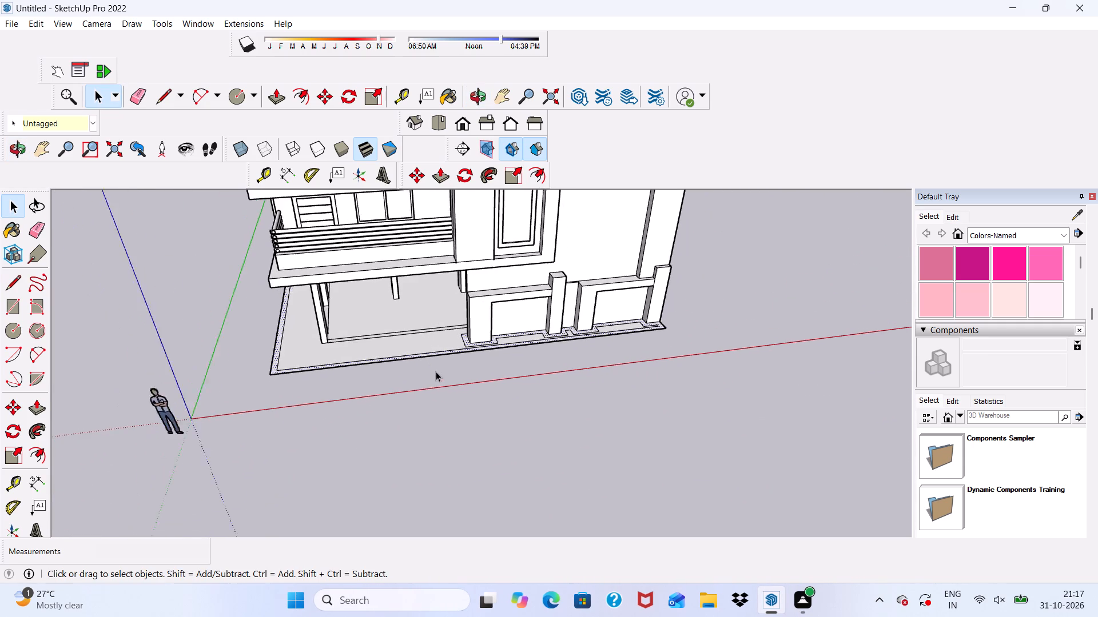
pyautogui.scroll(-1, 436, 371)
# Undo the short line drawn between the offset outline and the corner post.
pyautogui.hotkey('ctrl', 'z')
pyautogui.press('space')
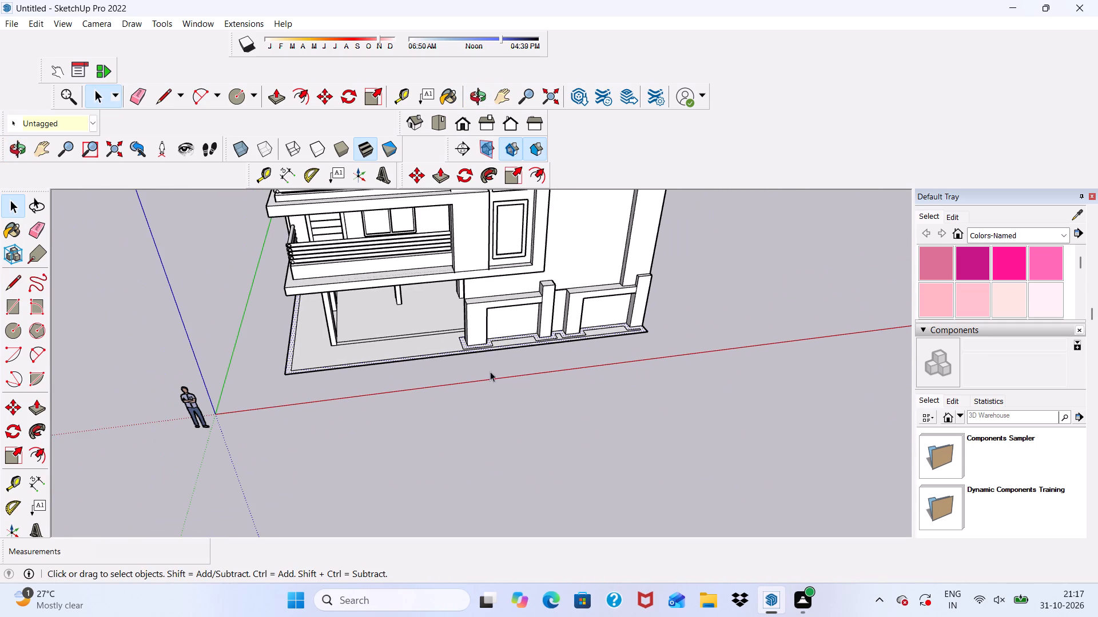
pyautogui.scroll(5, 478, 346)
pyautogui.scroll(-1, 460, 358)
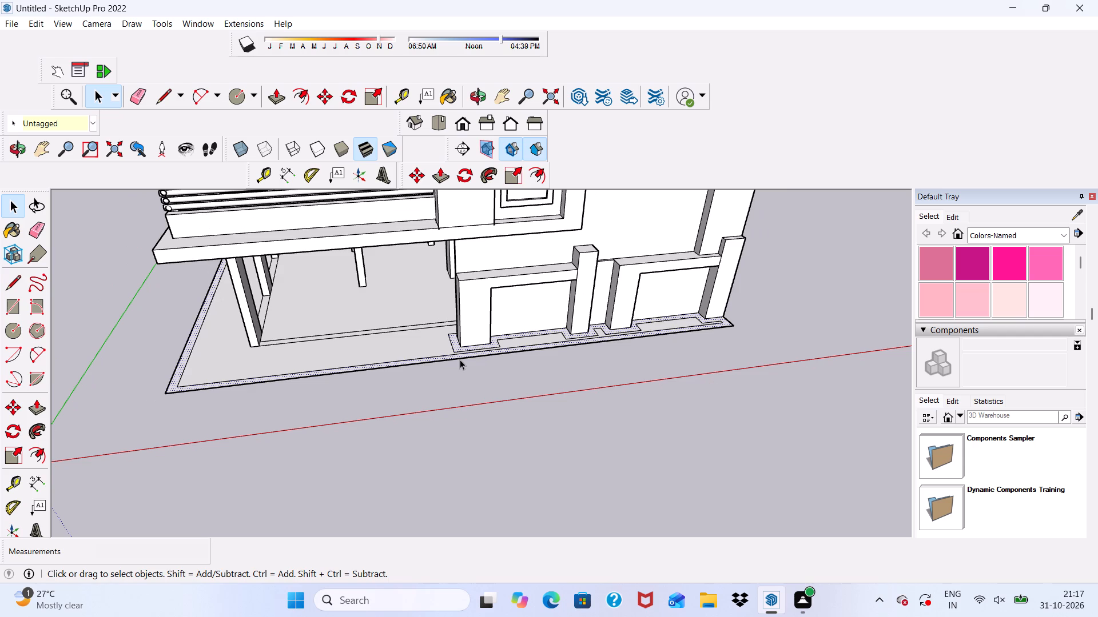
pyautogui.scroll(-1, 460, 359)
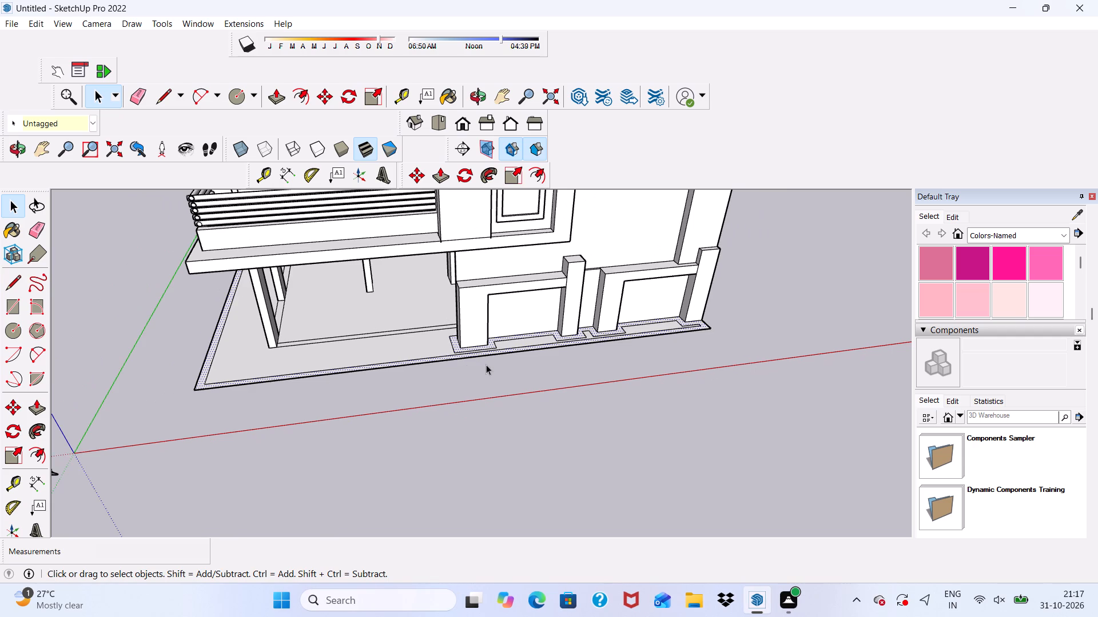